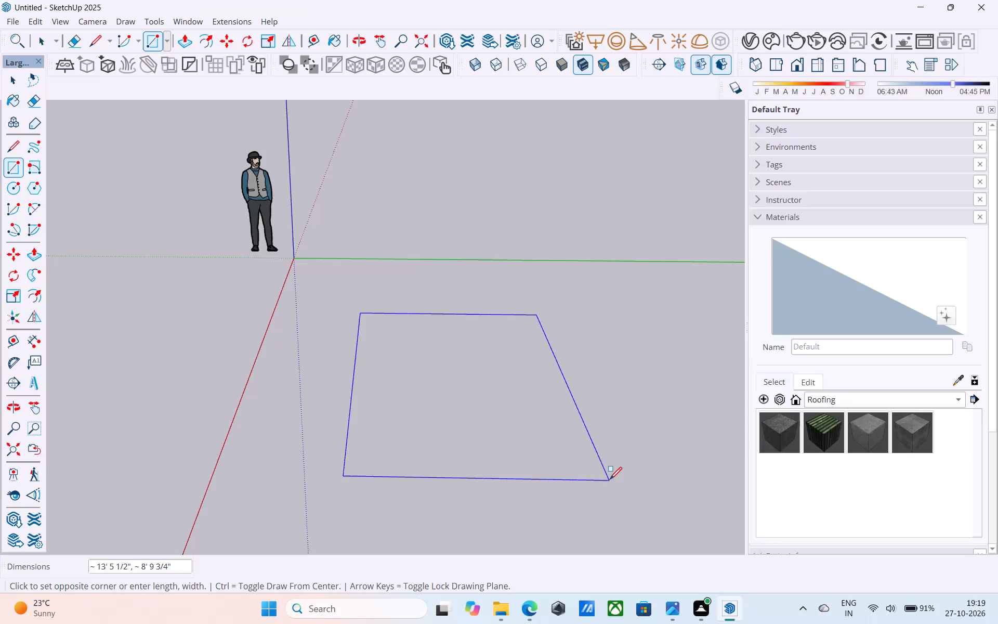
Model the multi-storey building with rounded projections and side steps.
Draw a 30' by 40' rectangle on the ground plane near the origin.
text(30',40')
key(Return)
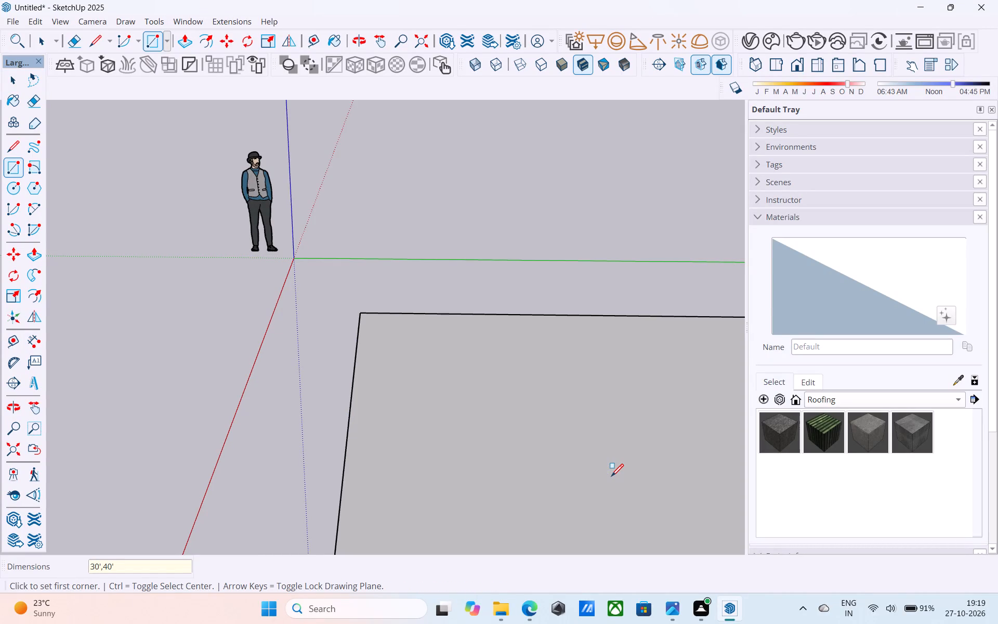
scroll(434, 342, down, 20)
middle_drag(457, 354, 481, 517)
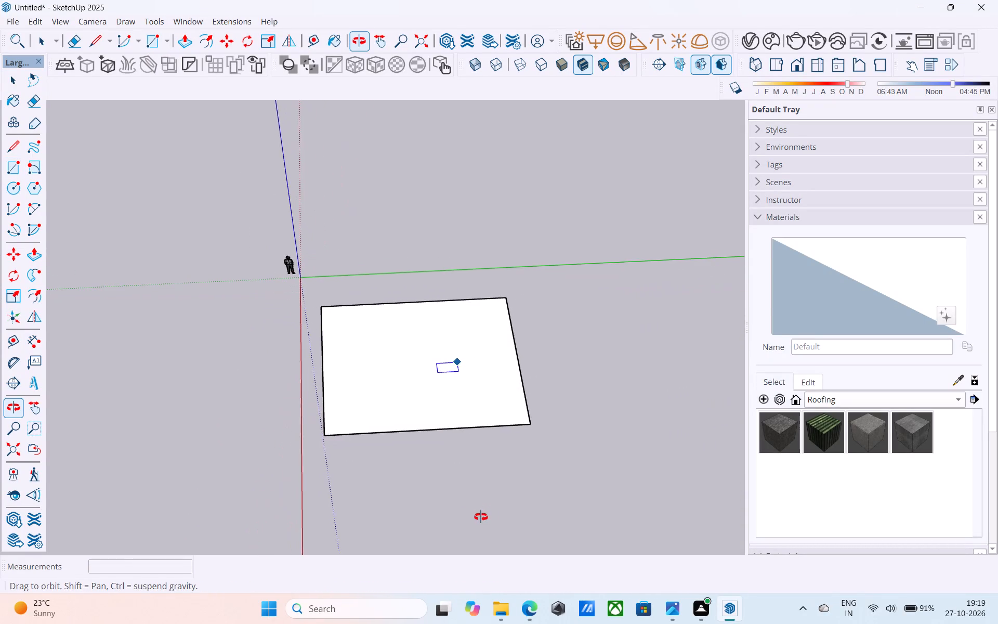
middle_drag(481, 517, 462, 480)
key(space)
Offset the rectangular face's outline inward by 9" to form the wall-thickness border.
scroll(447, 464, up, 1)
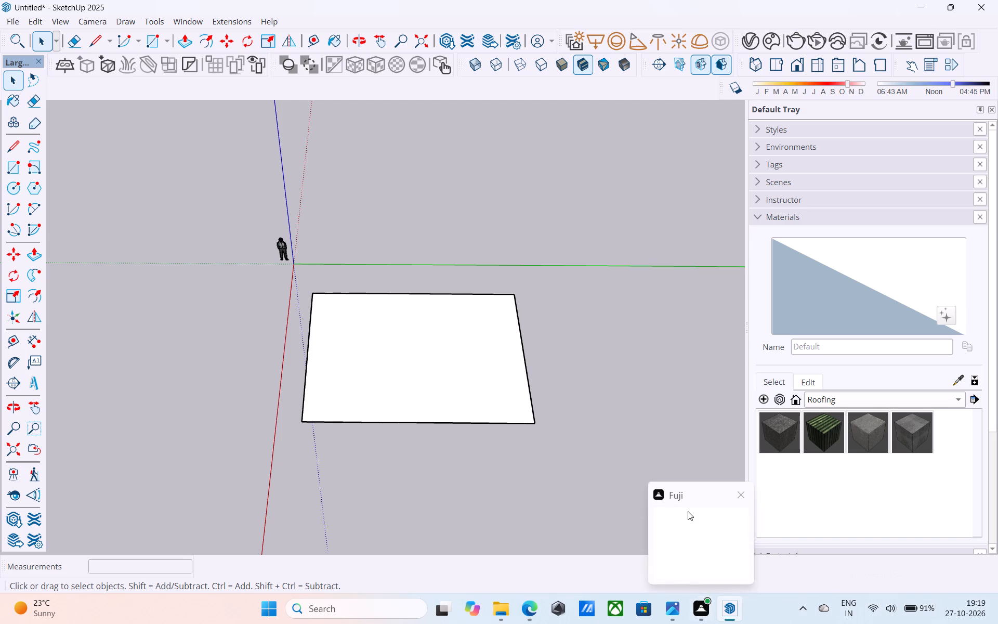
middle_drag(540, 496, 539, 457)
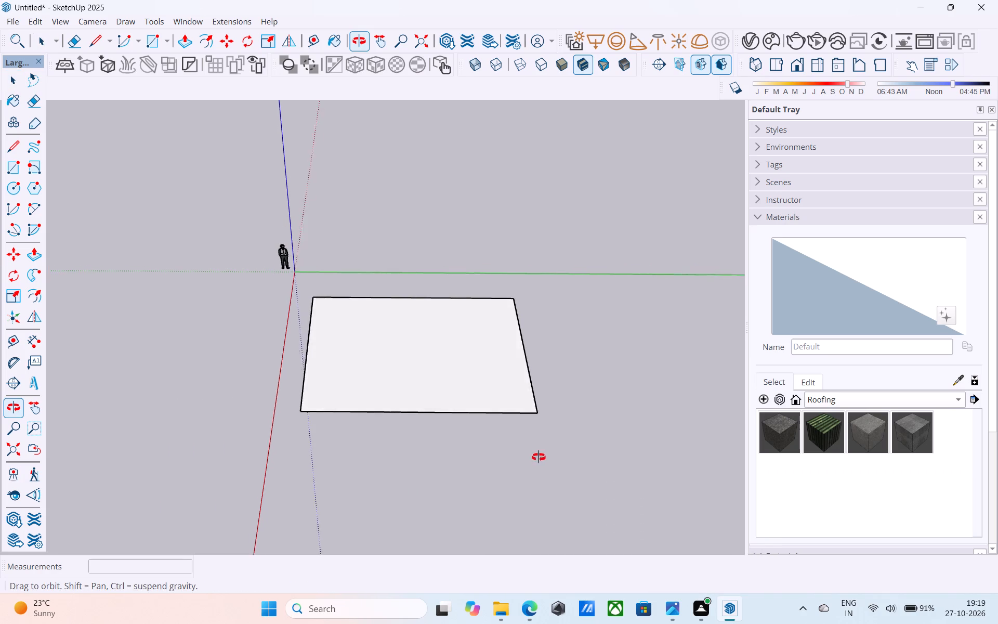
middle_drag(539, 457, 575, 503)
scroll(414, 348, up, 4)
click(414, 350)
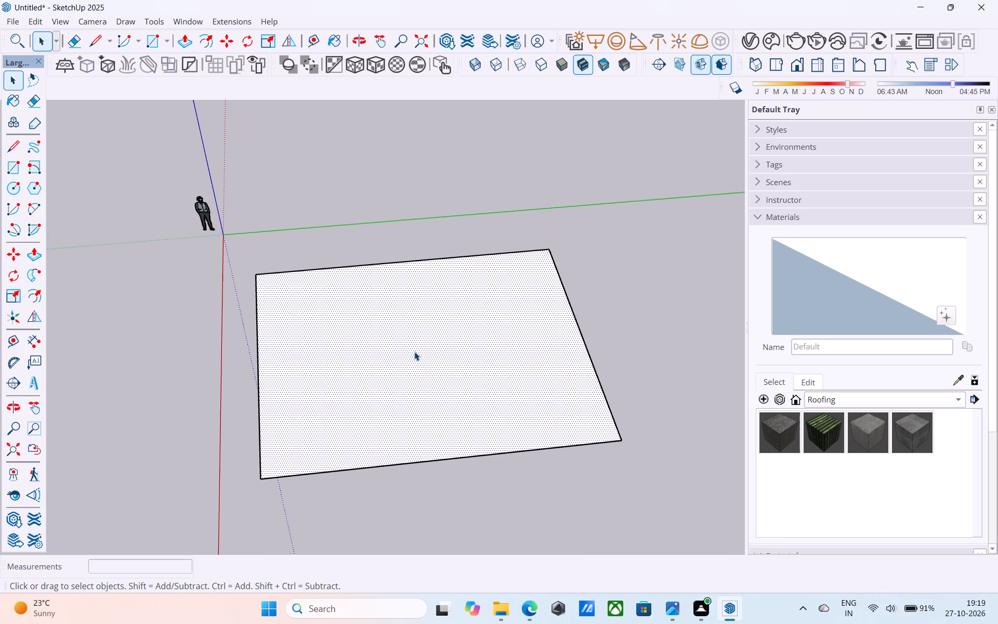
key(f)
click(414, 352)
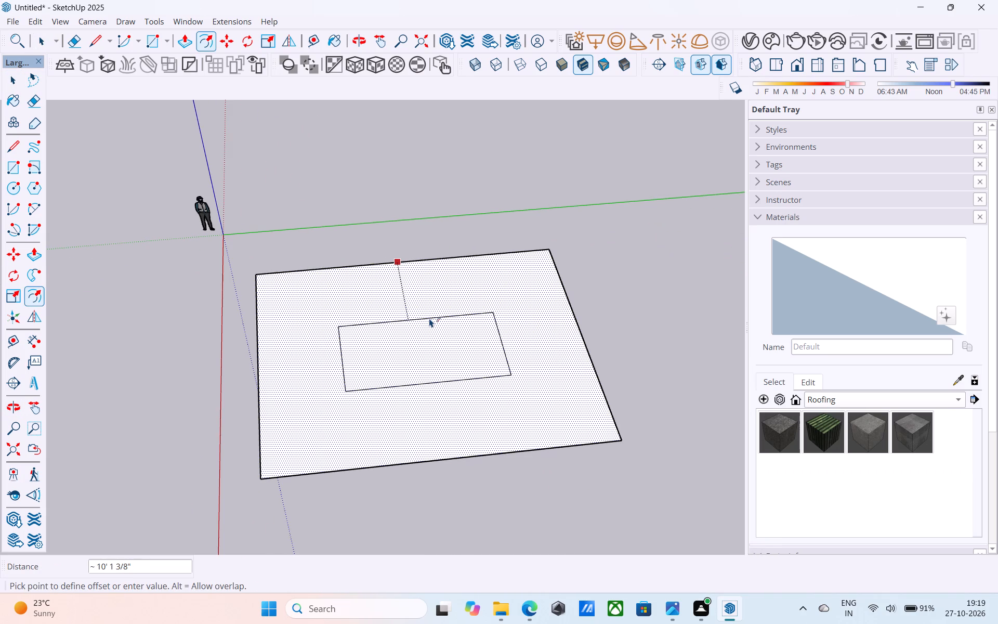
text(9")
key(Return)
key(space)
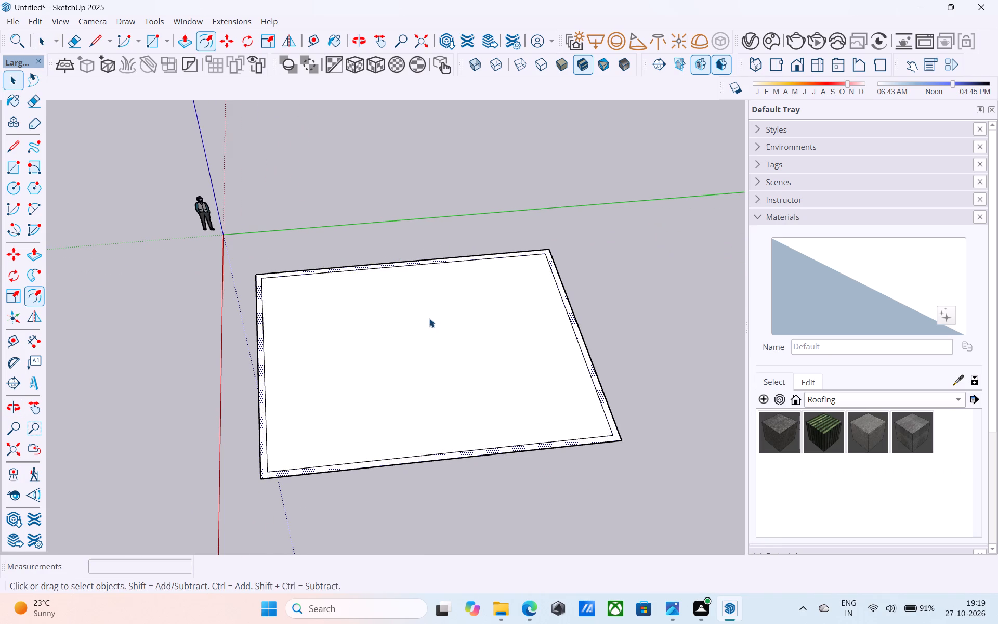
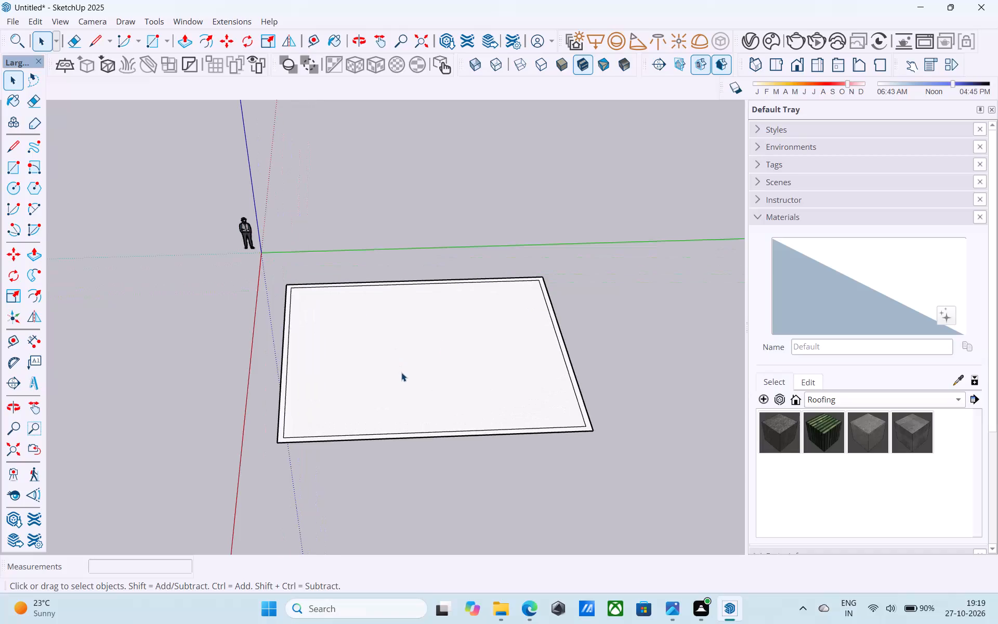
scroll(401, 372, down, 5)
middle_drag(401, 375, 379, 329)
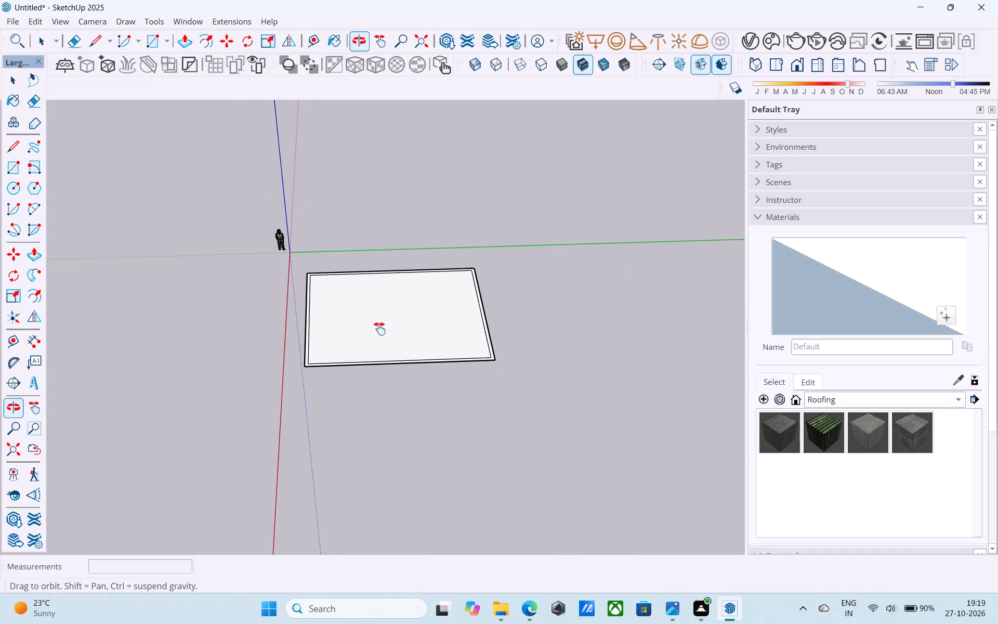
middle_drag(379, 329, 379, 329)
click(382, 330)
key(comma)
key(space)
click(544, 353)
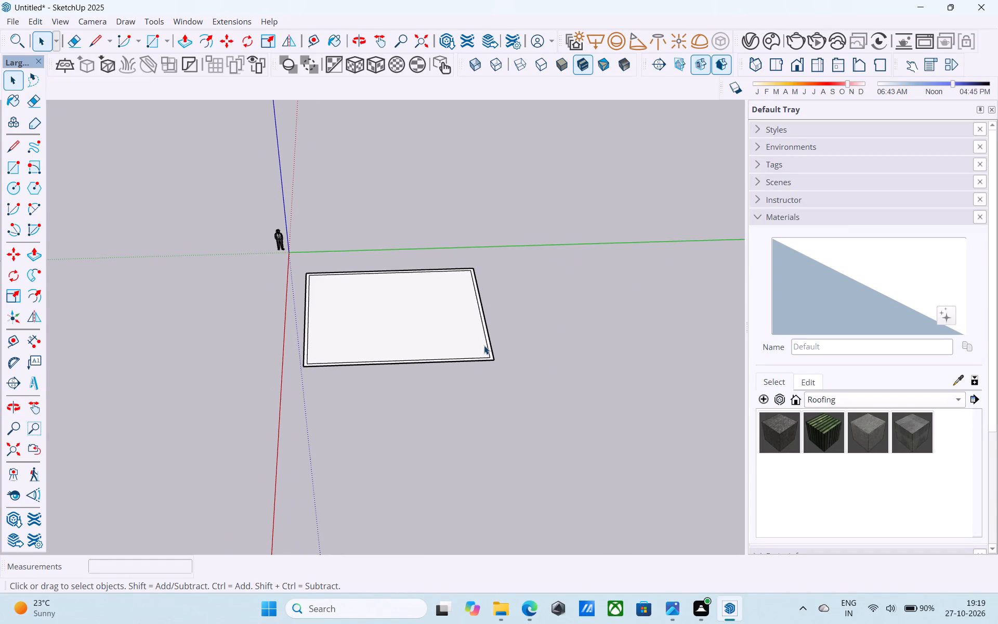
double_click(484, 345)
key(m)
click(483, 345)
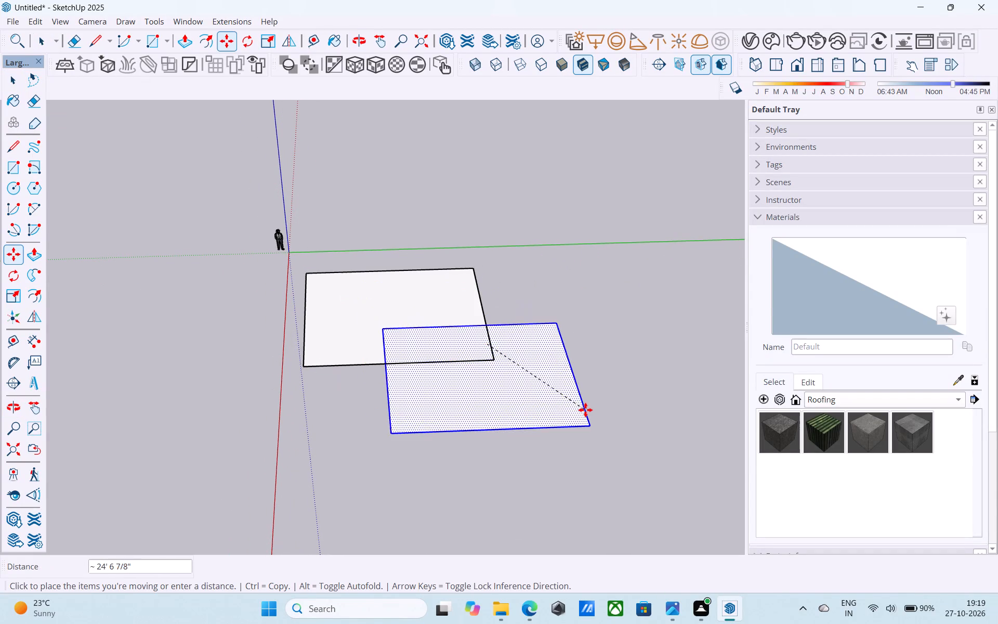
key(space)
Move the entire footprint, including its inner and outer outlines, to a clear spot away from the origin and deselect it.
triple_click(414, 346)
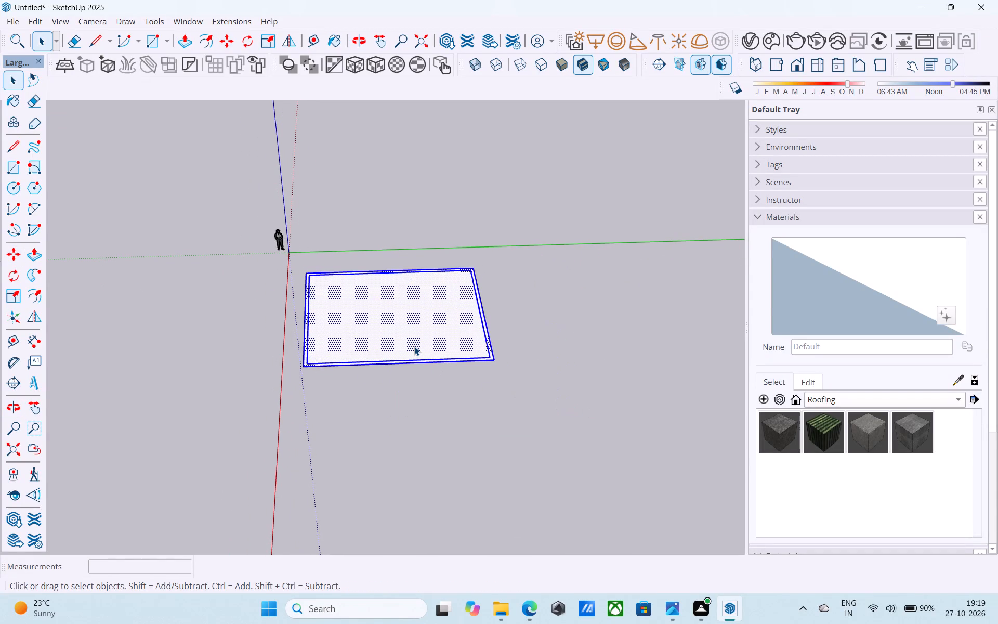
key(m)
click(414, 346)
scroll(423, 338, down, 12)
middle_drag(415, 333, 388, 306)
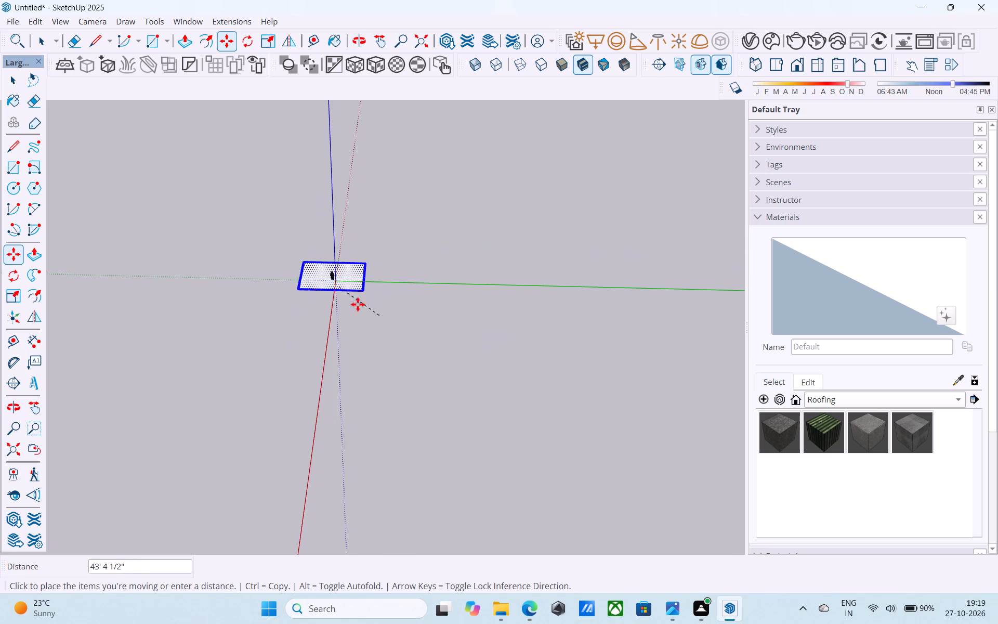
click(491, 393)
scroll(262, 329, down, 5)
scroll(392, 388, up, 6)
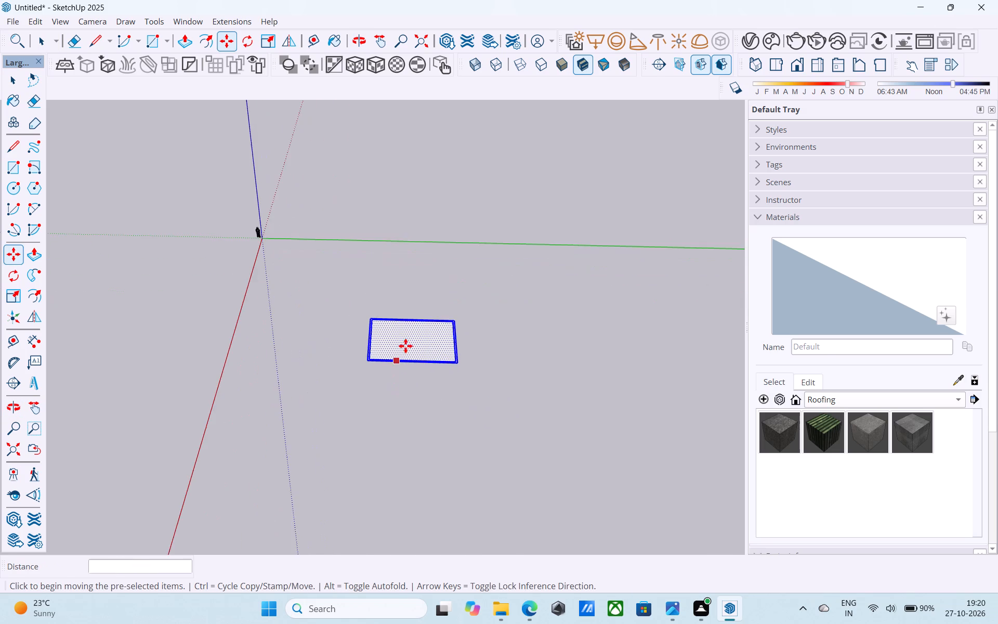
middle_drag(408, 342, 425, 409)
scroll(425, 388, up, 6)
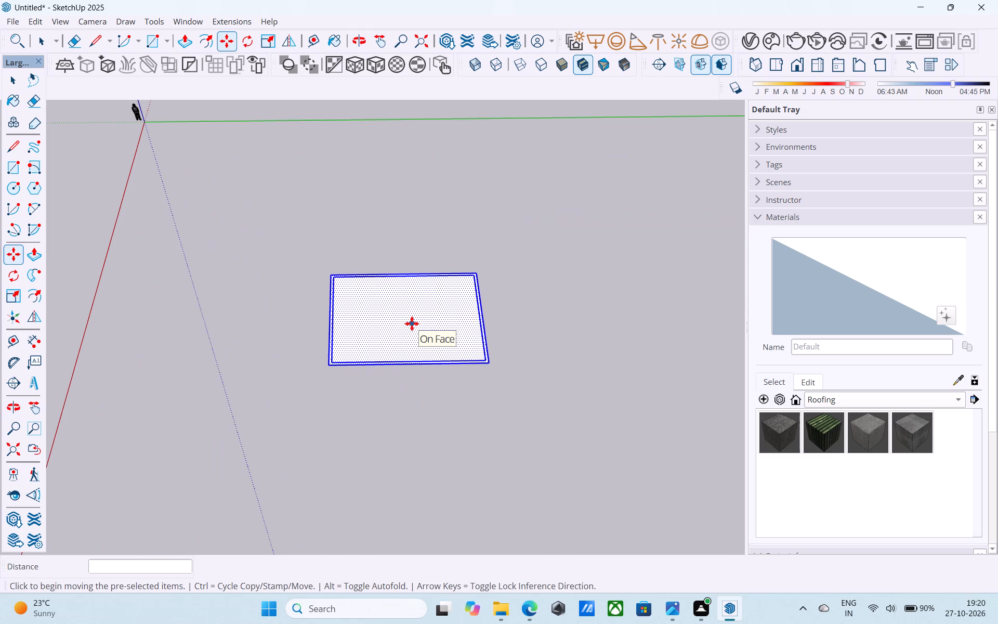
scroll(412, 323, up, 2)
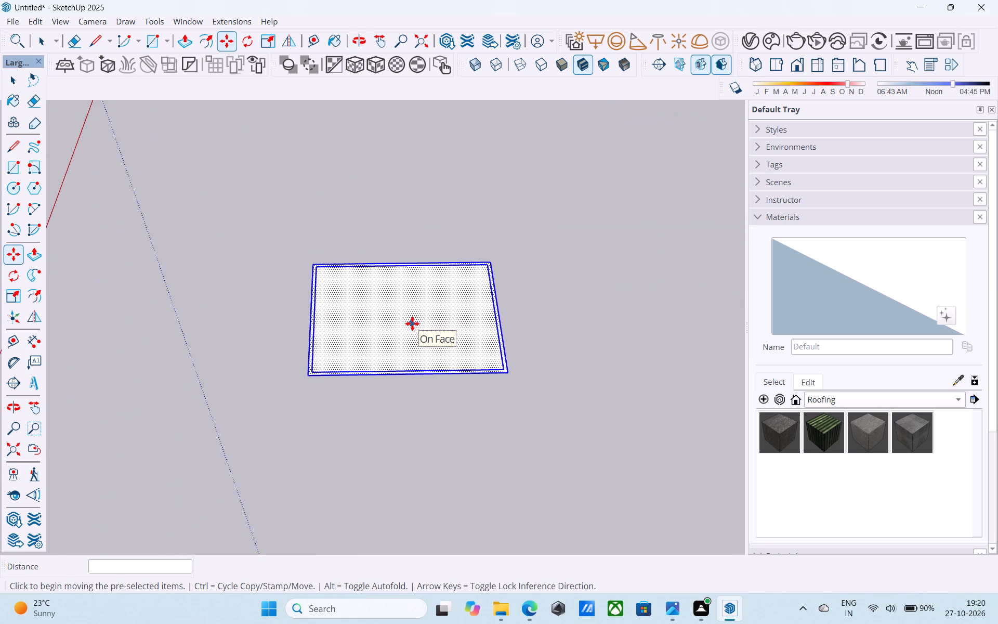
scroll(412, 323, up, 1)
key(space)
click(535, 331)
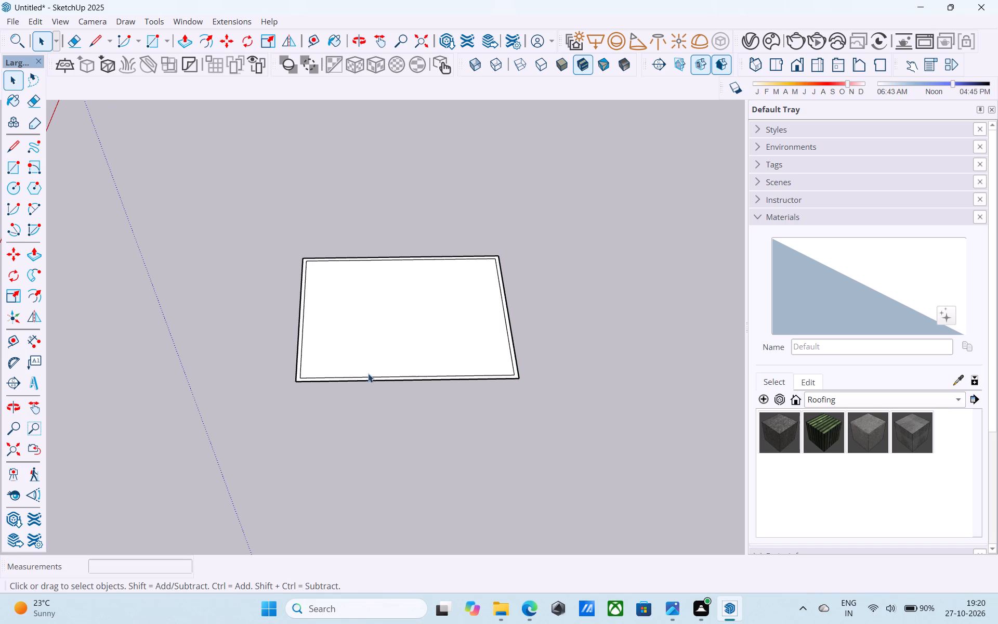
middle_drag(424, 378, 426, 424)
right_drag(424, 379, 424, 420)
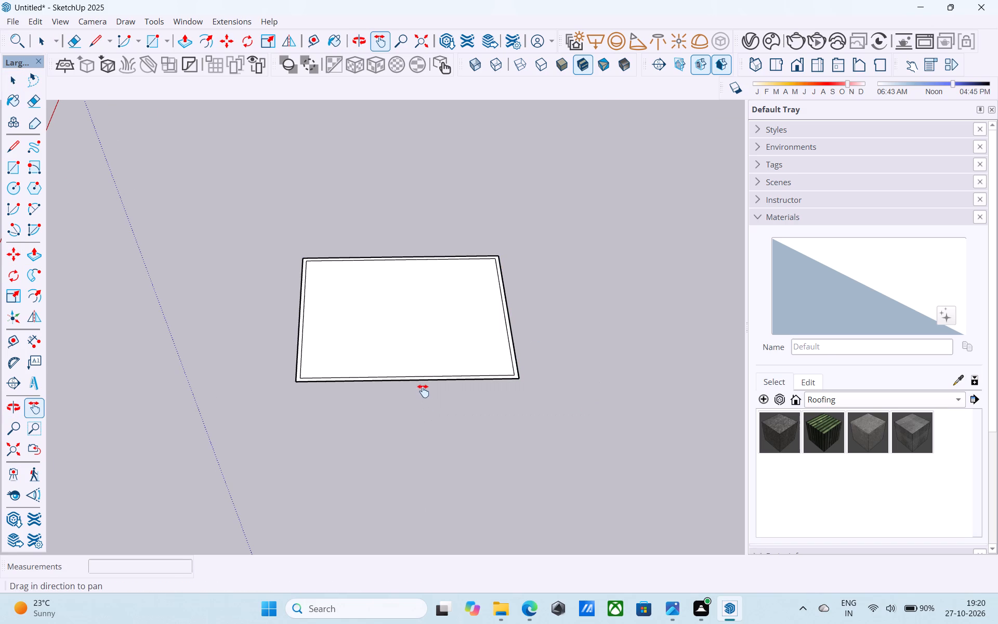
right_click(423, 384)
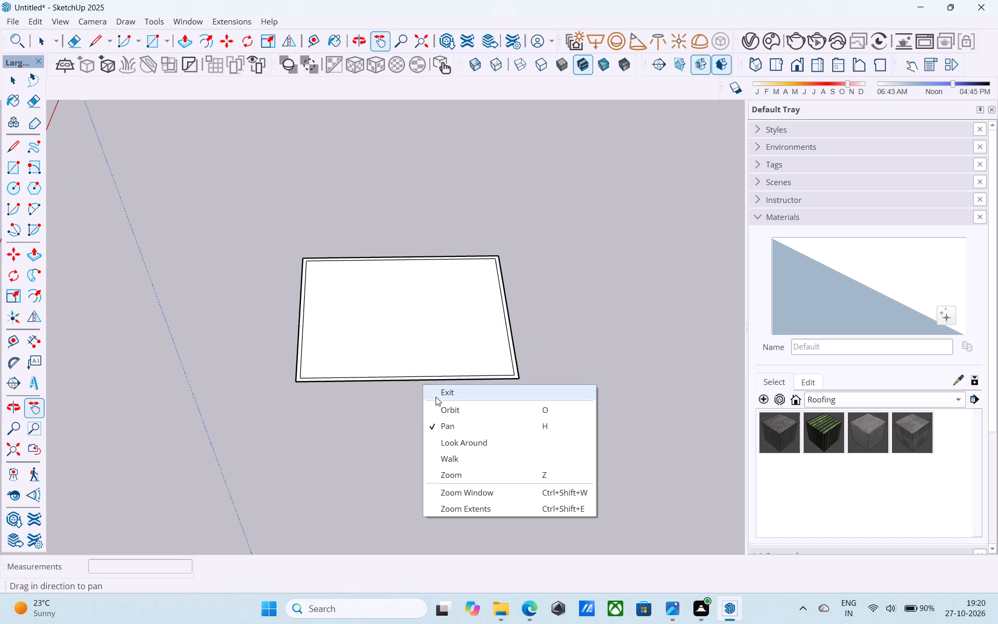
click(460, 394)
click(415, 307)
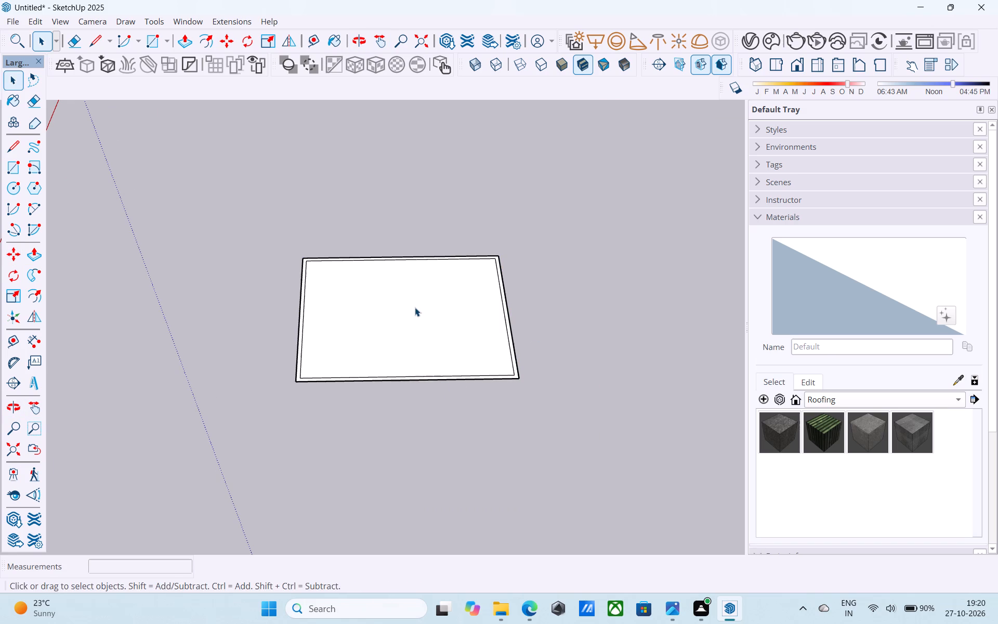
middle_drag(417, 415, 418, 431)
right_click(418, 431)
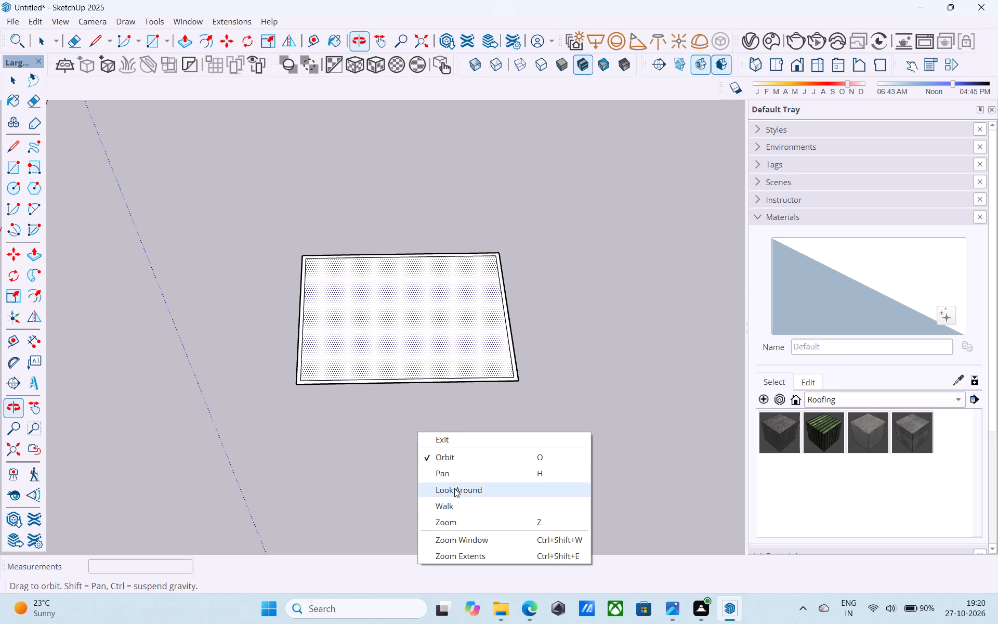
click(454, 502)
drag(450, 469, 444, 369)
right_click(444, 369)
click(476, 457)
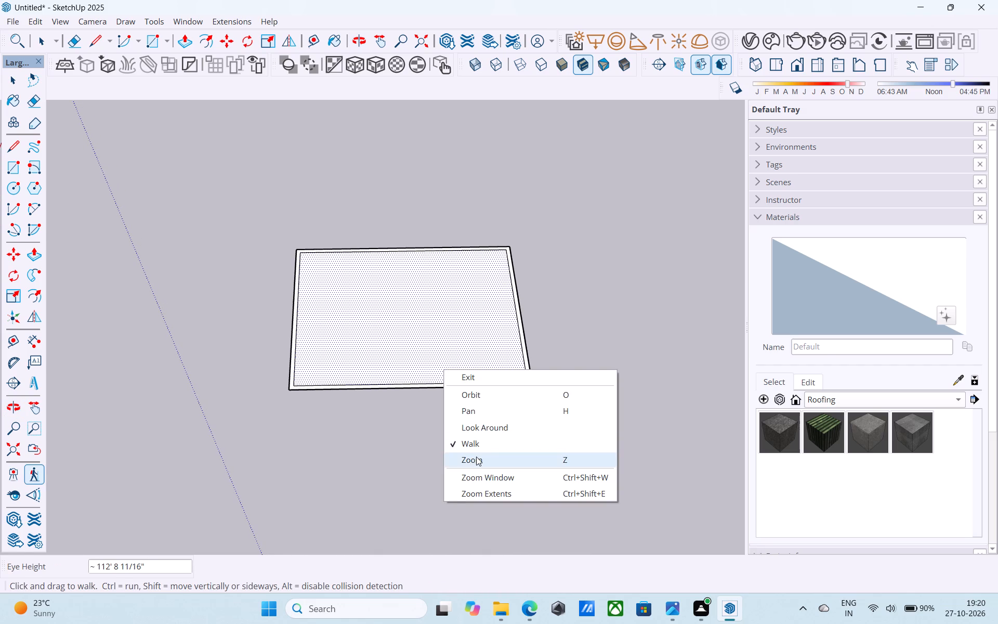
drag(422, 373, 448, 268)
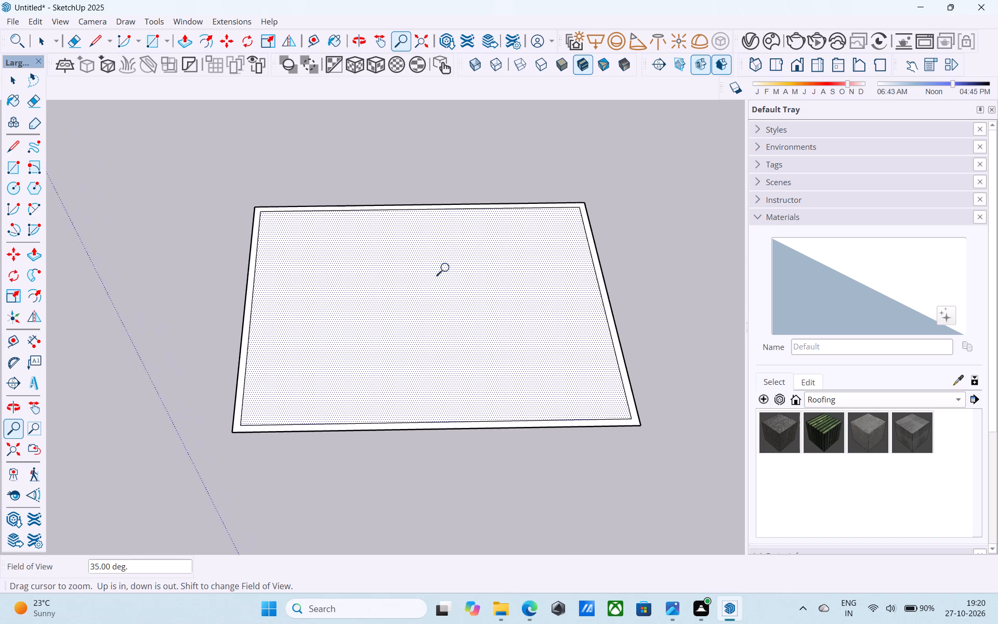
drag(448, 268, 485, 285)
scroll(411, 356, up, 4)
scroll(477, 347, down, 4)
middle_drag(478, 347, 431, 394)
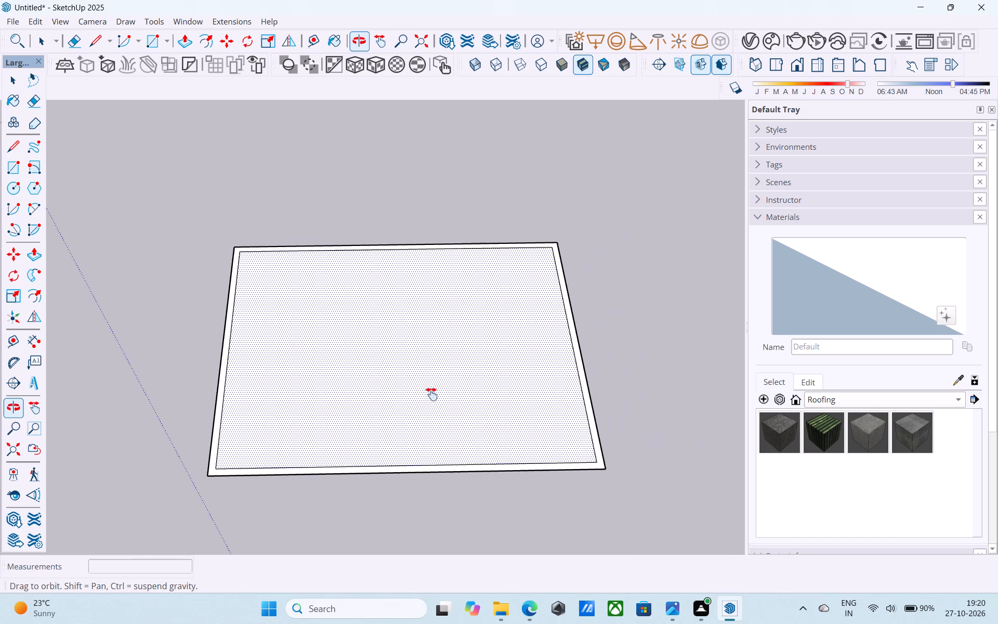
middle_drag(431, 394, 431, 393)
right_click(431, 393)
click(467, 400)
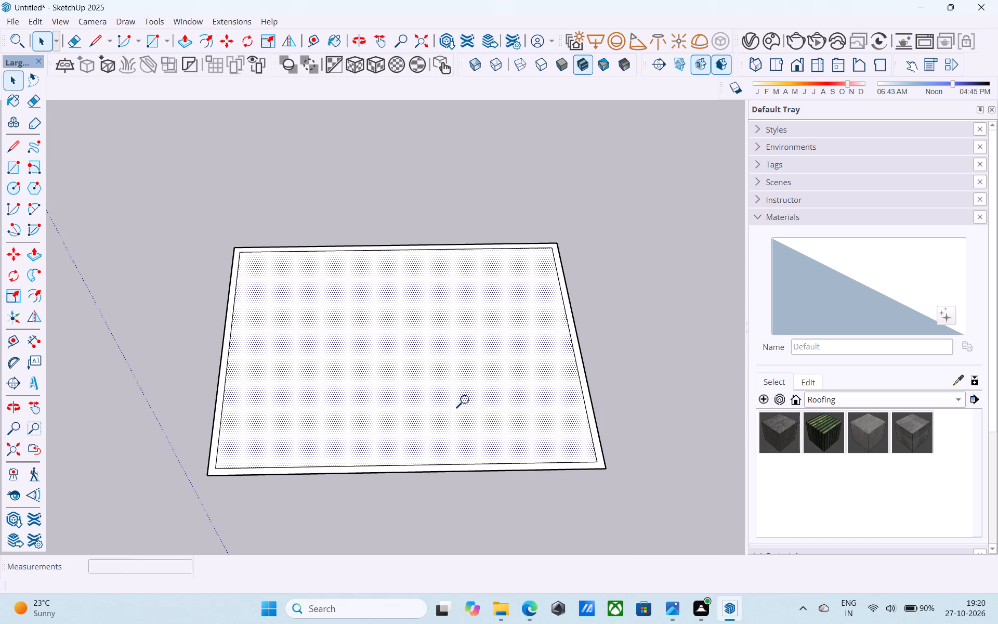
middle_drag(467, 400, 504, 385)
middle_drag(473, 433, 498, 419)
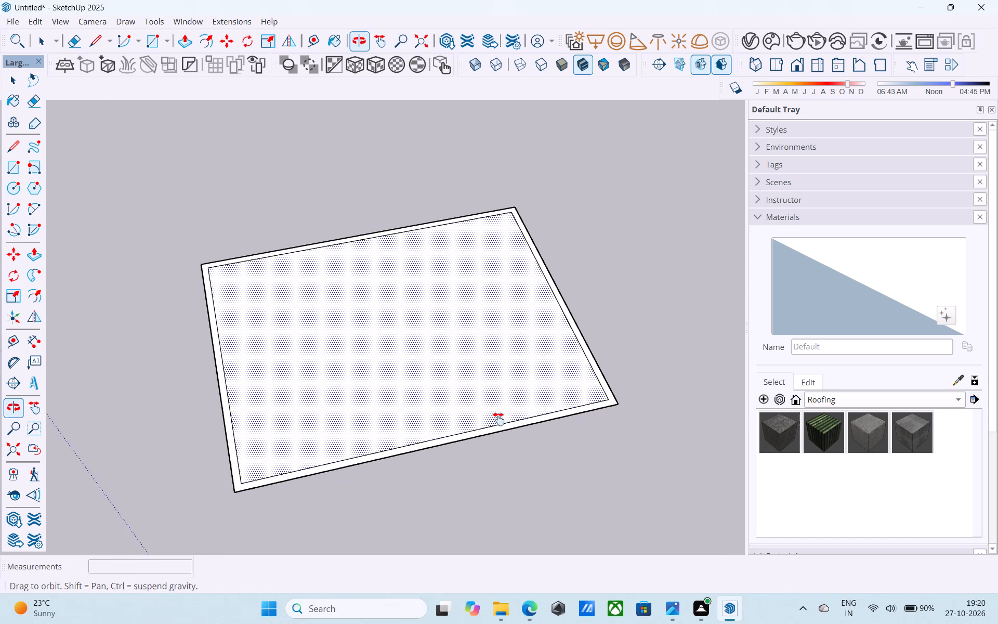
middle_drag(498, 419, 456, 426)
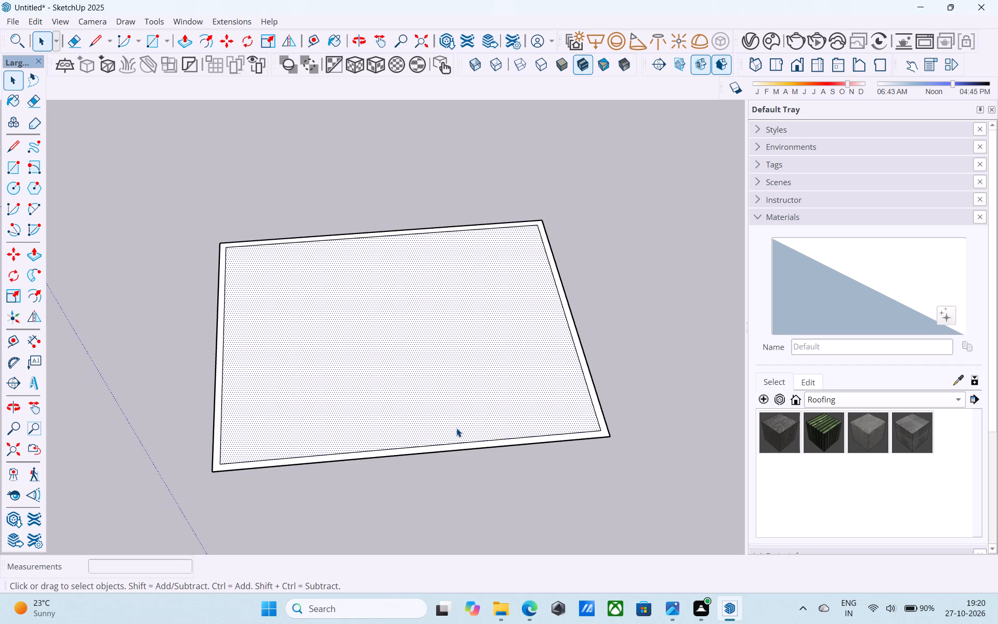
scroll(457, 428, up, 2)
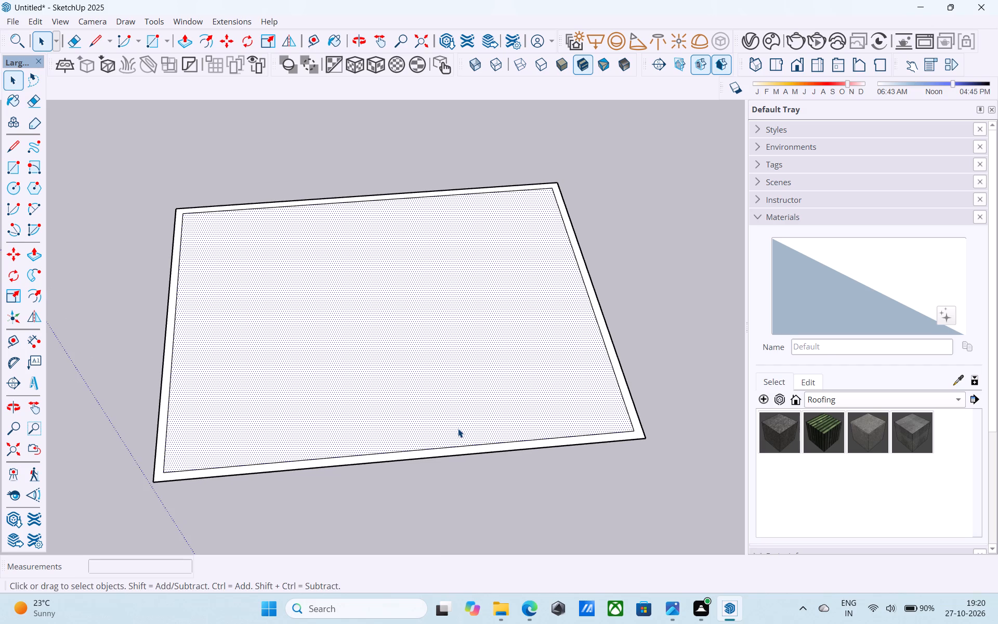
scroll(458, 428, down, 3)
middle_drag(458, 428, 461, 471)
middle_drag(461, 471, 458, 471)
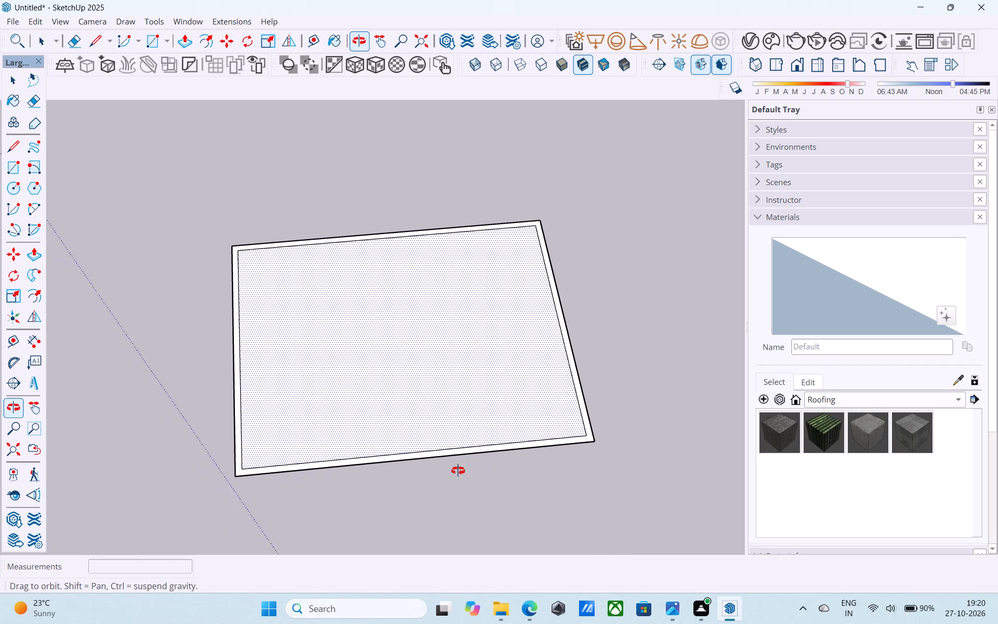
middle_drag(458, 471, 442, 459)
Draw a 6" vertical line straight down from one outer corner of the footprint.
middle_drag(414, 516, 487, 271)
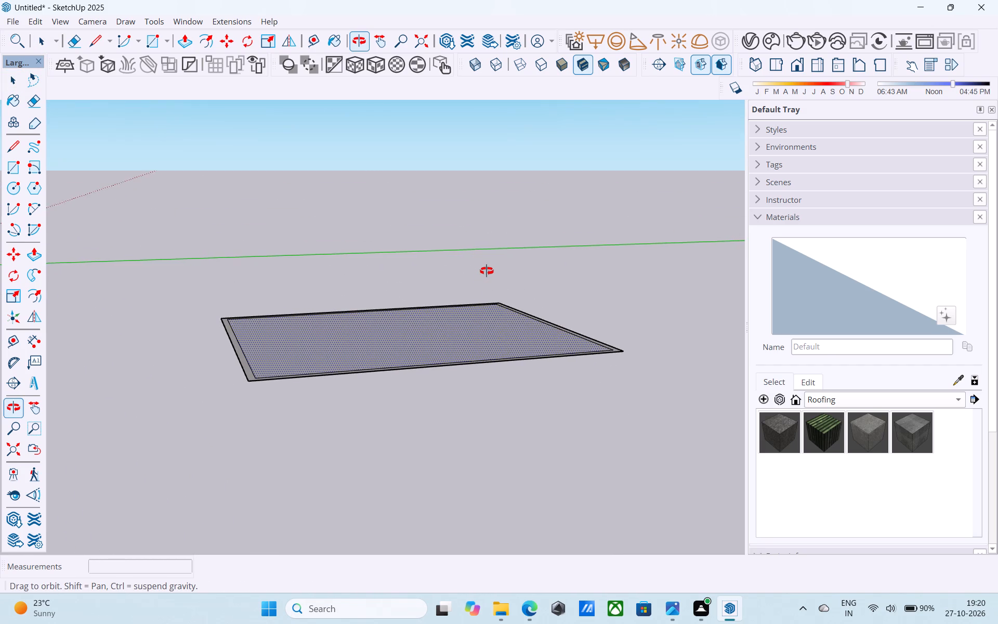
middle_drag(487, 271, 489, 276)
middle_drag(489, 281, 439, 75)
middle_drag(355, 348, 359, 310)
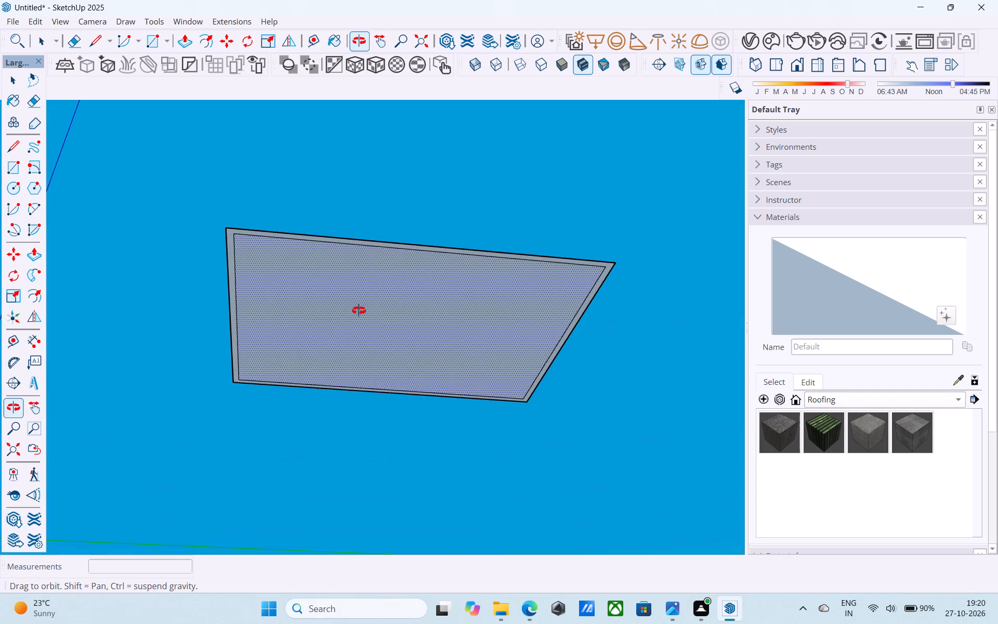
middle_drag(359, 310, 361, 313)
key(l)
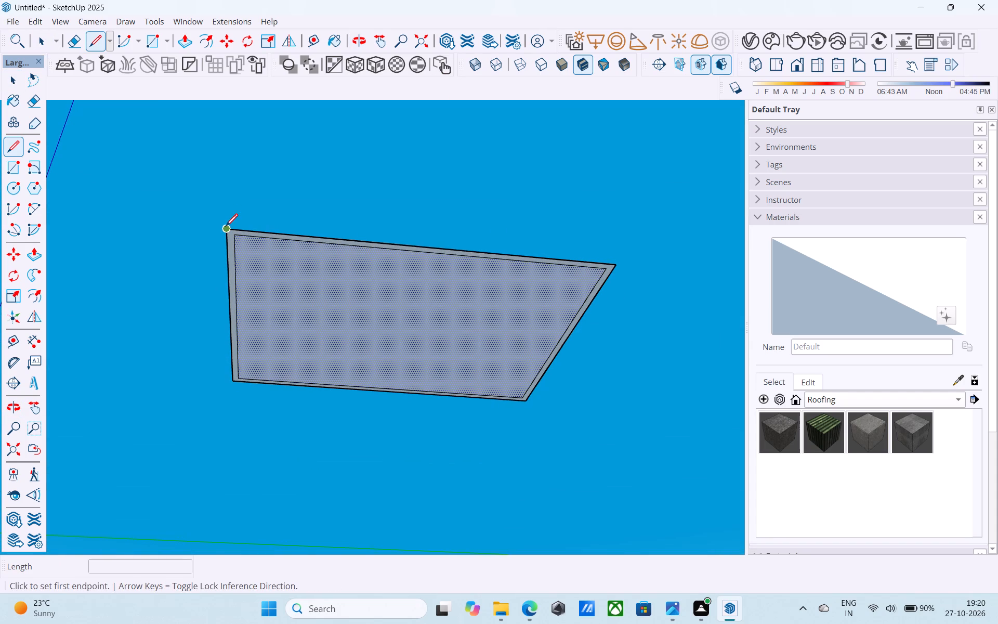
click(226, 227)
middle_drag(230, 268, 268, 543)
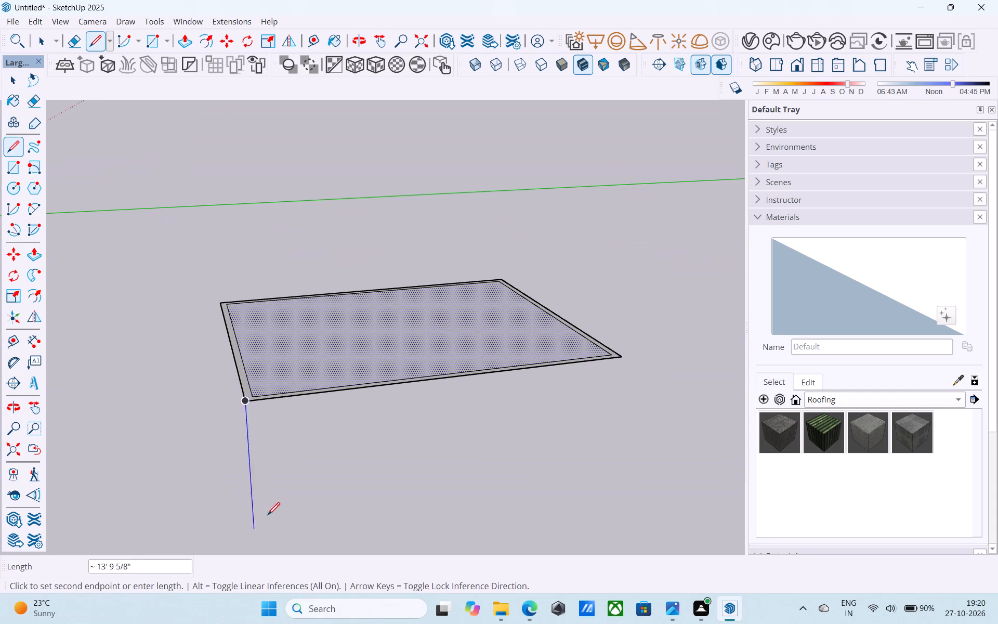
text(6")
key(Return)
key(space)
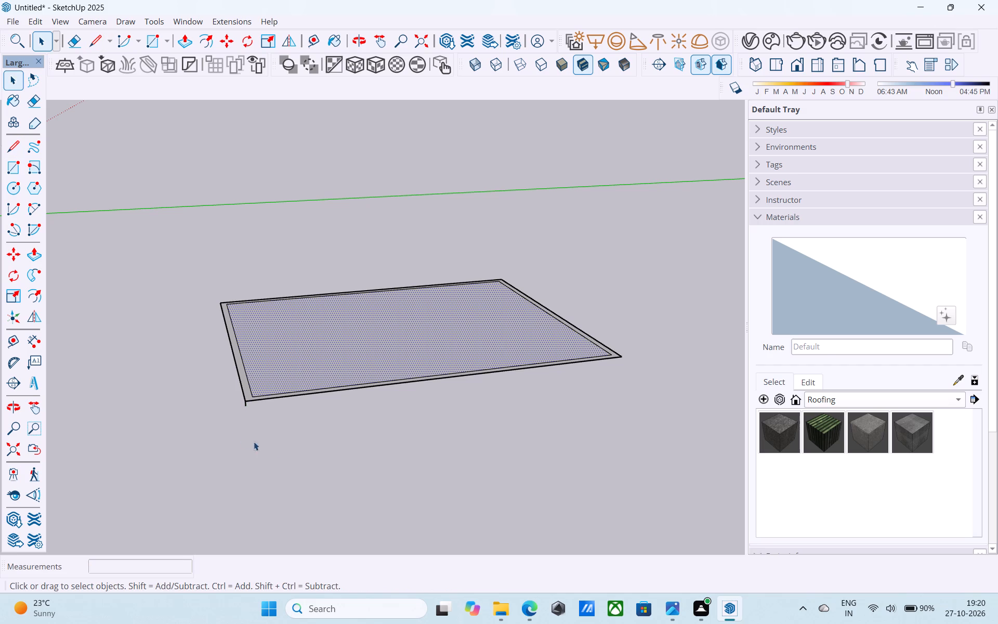
Draw a 6" vertical line straight down from the diagonally opposite outer corner of the footprint.
key(l)
scroll(310, 422, down, 6)
middle_drag(454, 397, 104, 356)
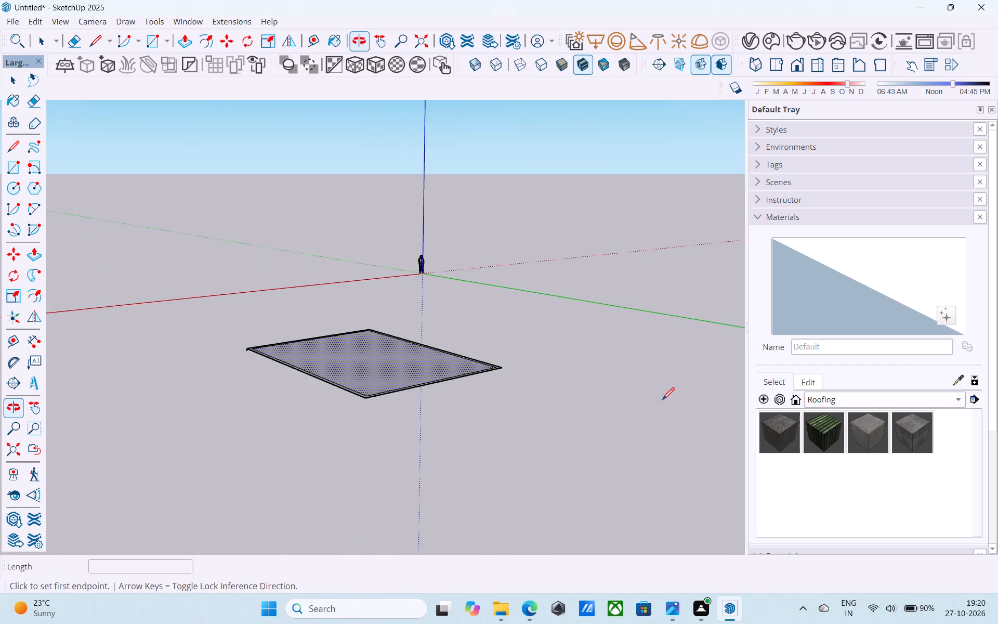
middle_drag(662, 401, 658, 337)
scroll(536, 306, up, 13)
middle_drag(470, 329, 473, 324)
scroll(514, 310, down, 3)
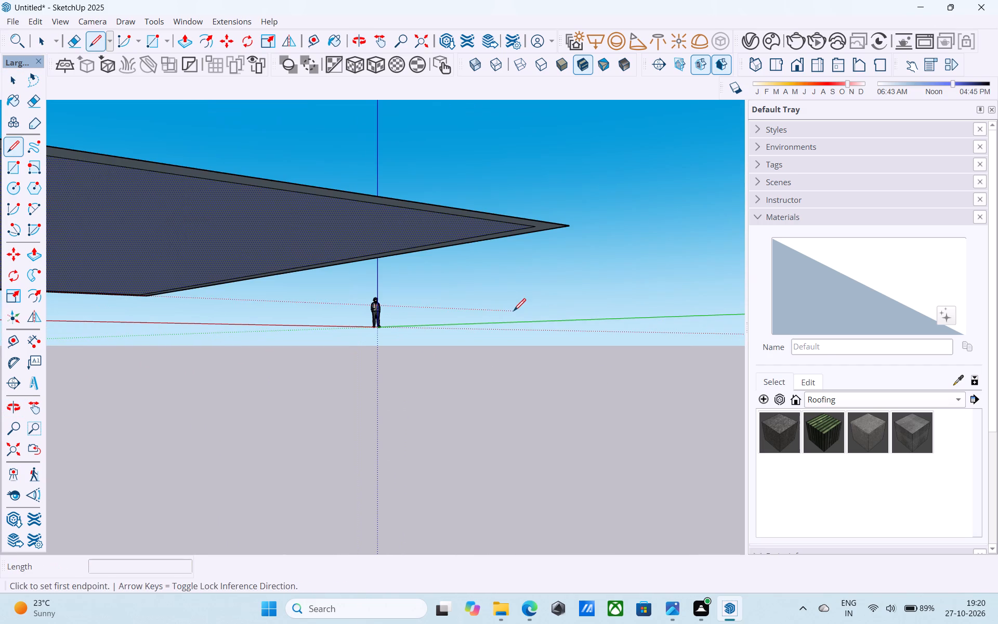
click(568, 225)
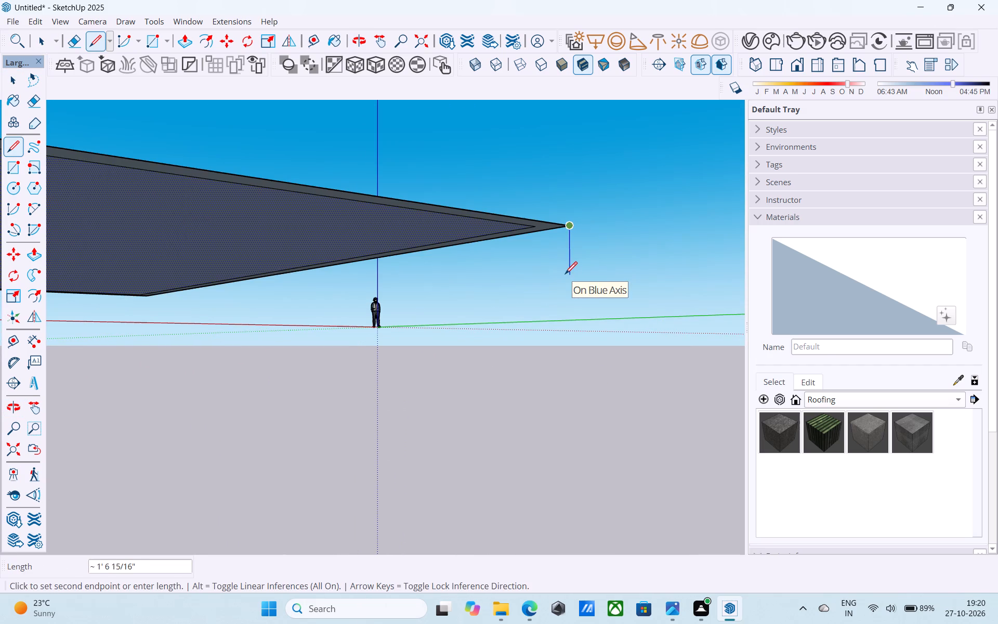
text(6")
key(Return)
key(space)
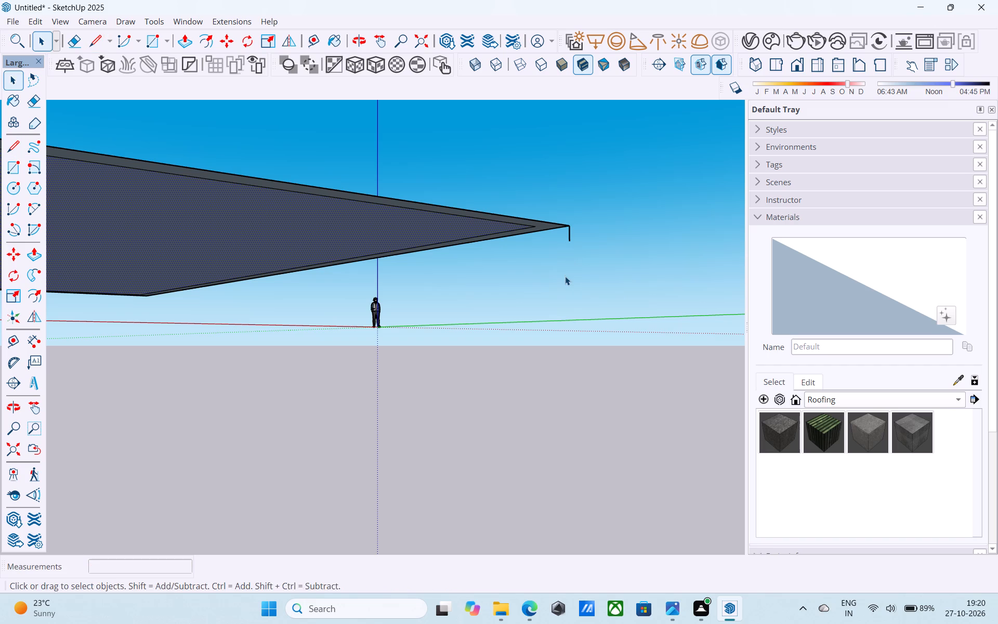
Draw a rectangle beneath the footprint, spanning diagonally between the lower ends of the two 6" vertical lines.
key(r)
click(572, 242)
scroll(669, 269, down, 11)
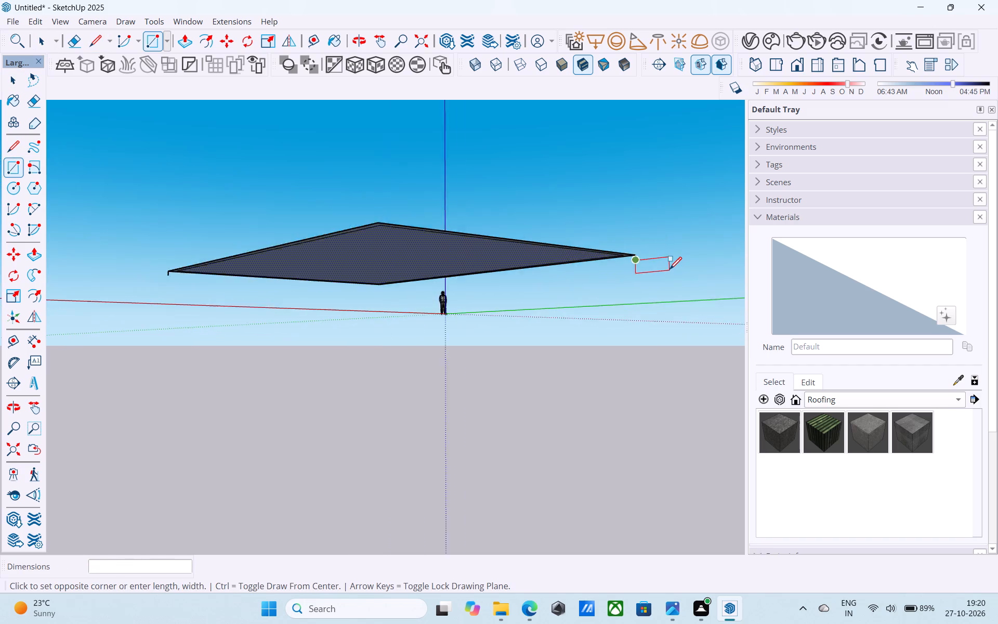
middle_drag(292, 295, 609, 356)
scroll(488, 336, up, 15)
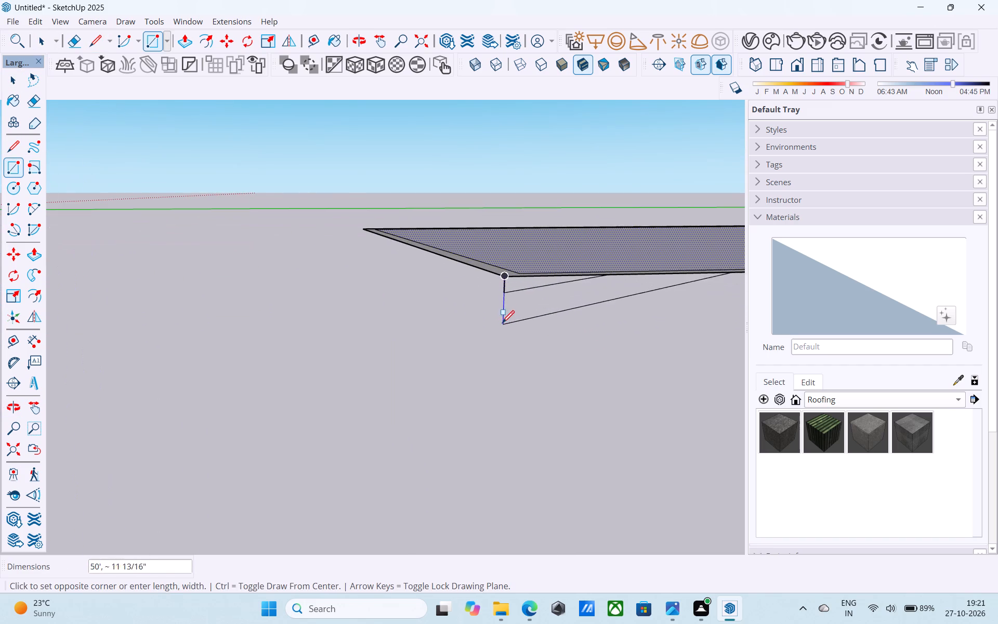
click(506, 291)
scroll(242, 339, down, 6)
middle_drag(224, 341, 391, 343)
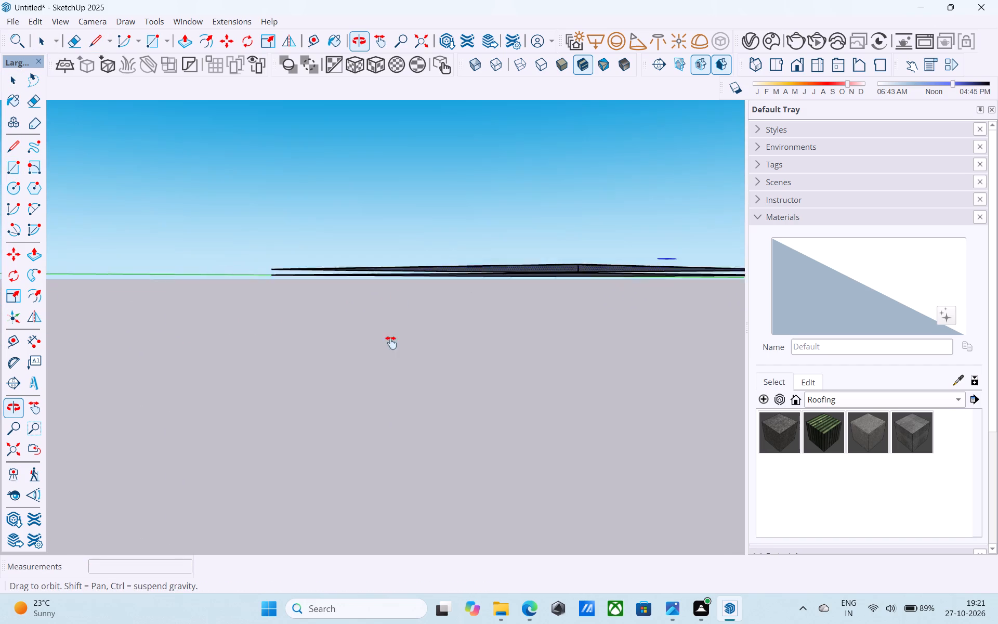
middle_drag(391, 343, 572, 494)
key(space)
middle_drag(296, 402, 446, 403)
Draw a 6" vertical edge joining the lower rectangle to the footprint at a third outer corner, closing the adjacent side.
key(l)
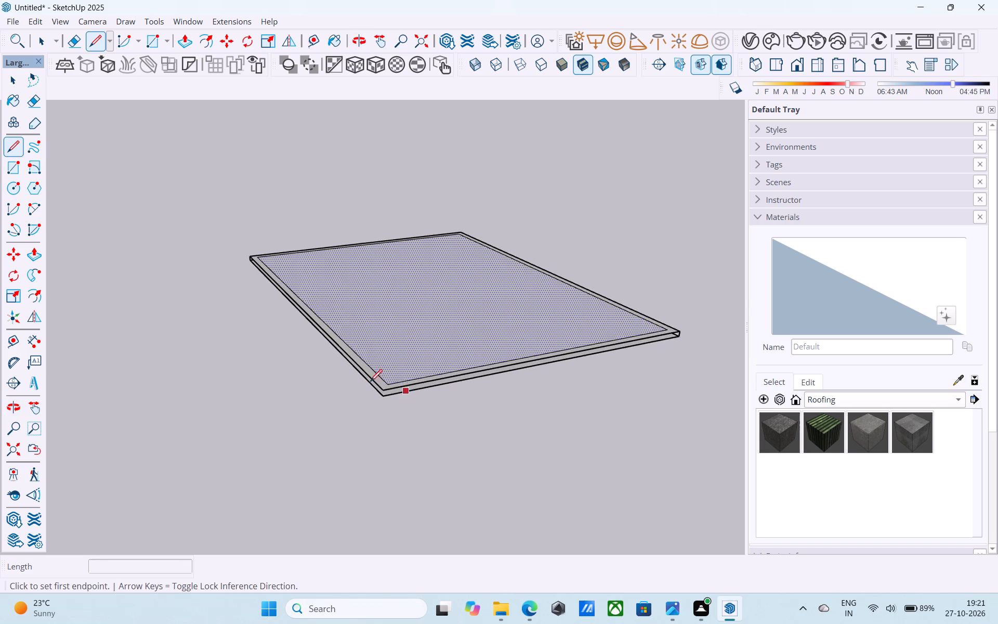
scroll(359, 380, up, 9)
click(416, 426)
click(412, 407)
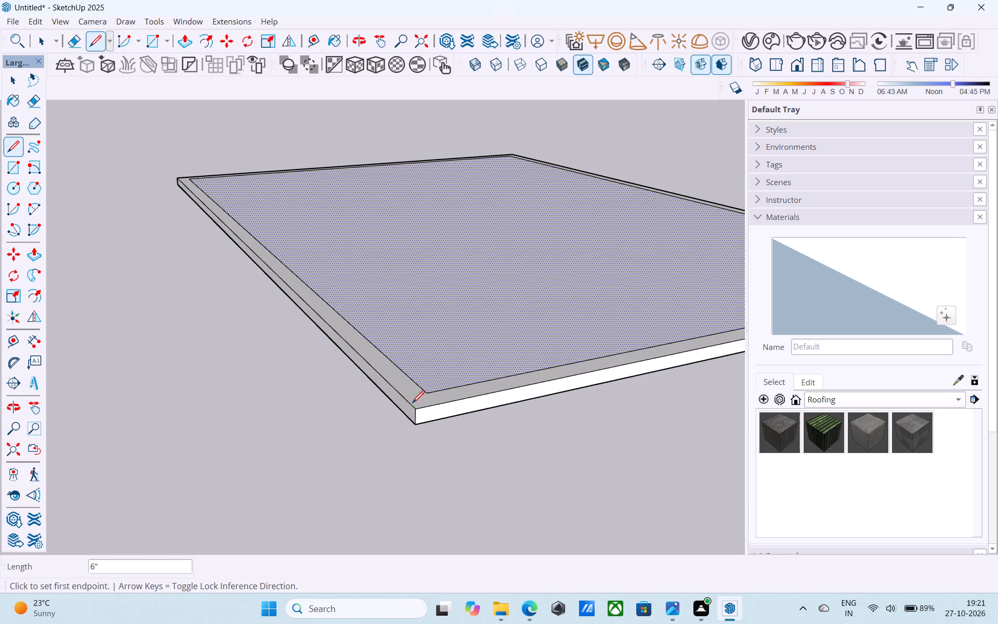
Draw the vertical edge joining the footprint to the lower rectangle at the remaining open outer corner, closing the last two sides.
scroll(414, 368, down, 5)
shift+middle_drag(411, 372, 679, 437)
shift+middle_drag(349, 440, 765, 413)
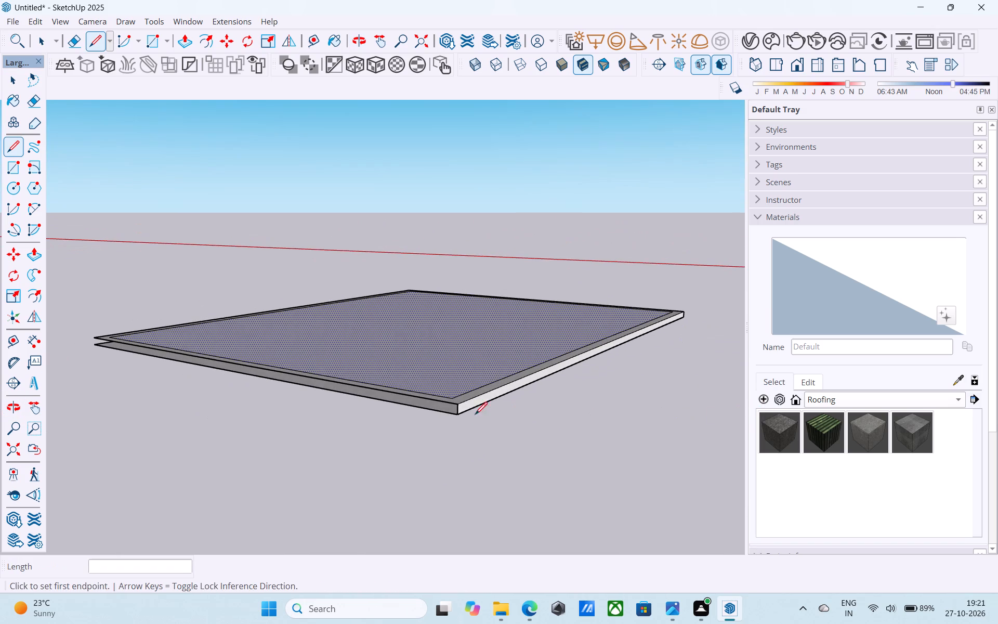
middle_drag(243, 404, 679, 456)
scroll(569, 451, up, 3)
scroll(489, 449, up, 5)
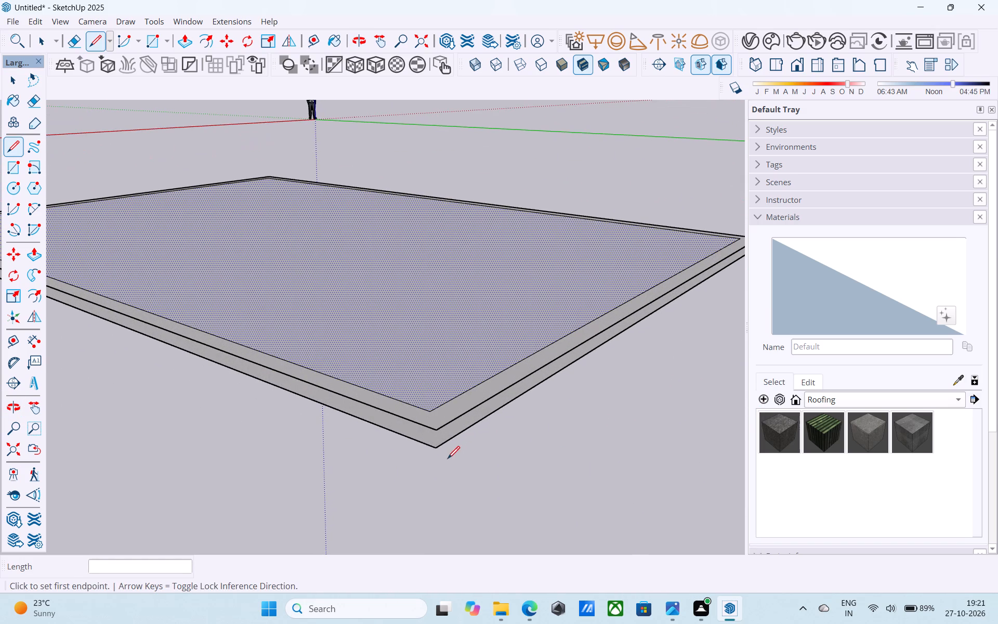
click(434, 453)
key(l)
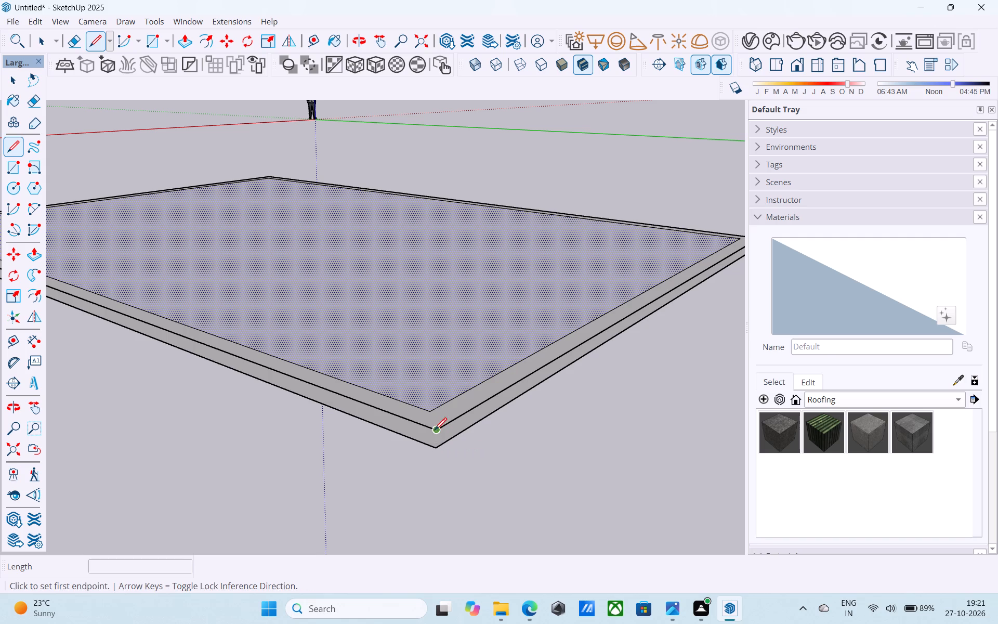
click(435, 428)
click(434, 447)
key(space)
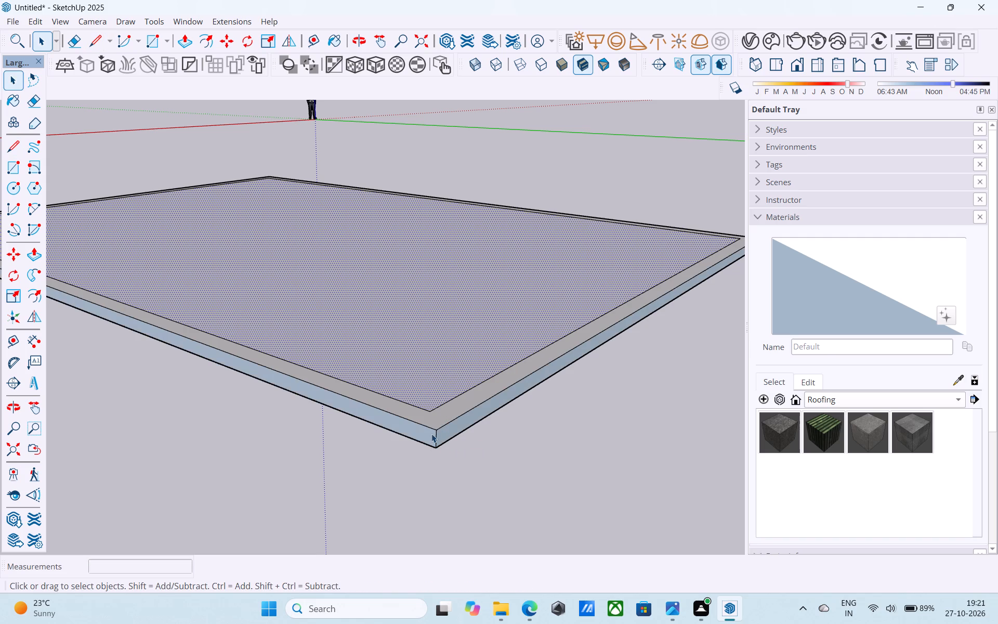
Reverse the two blue back-facing side faces that meet at the newly closed corner of the base.
scroll(431, 434, up, 3)
click(431, 434)
right_click(431, 434)
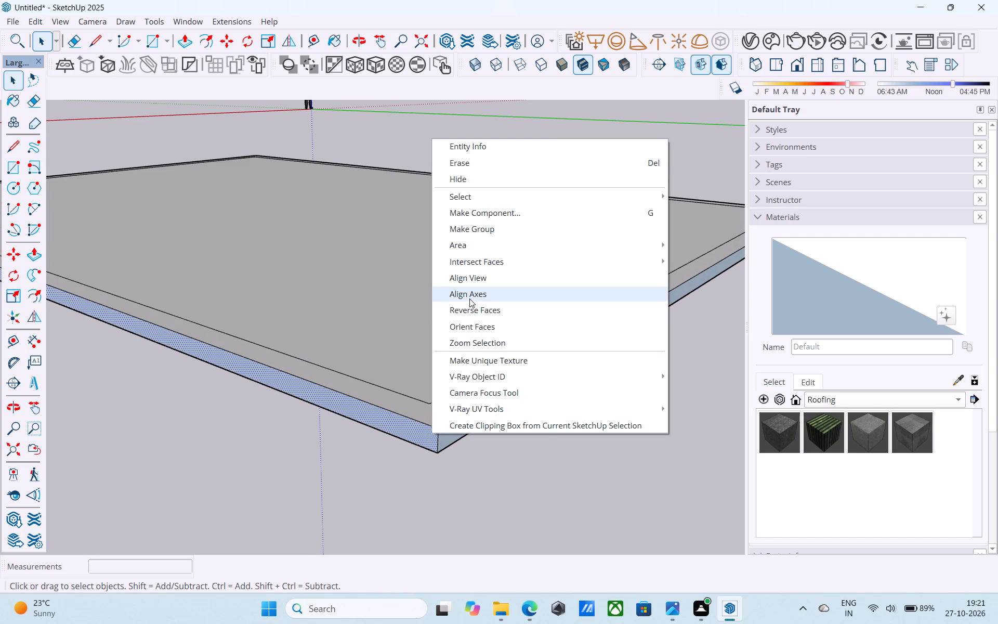
click(472, 317)
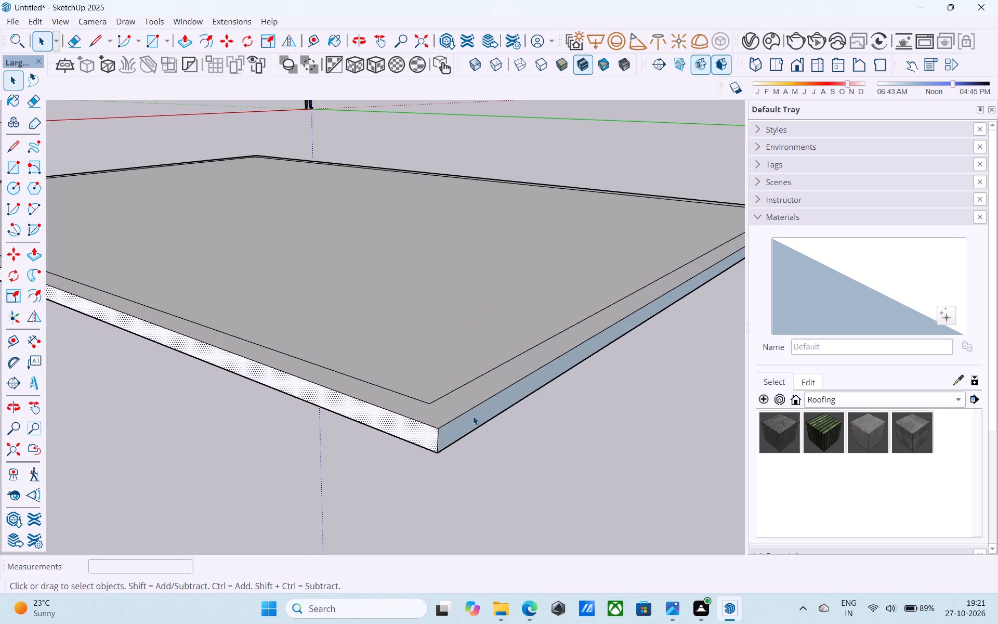
click(473, 416)
right_click(473, 416)
click(499, 300)
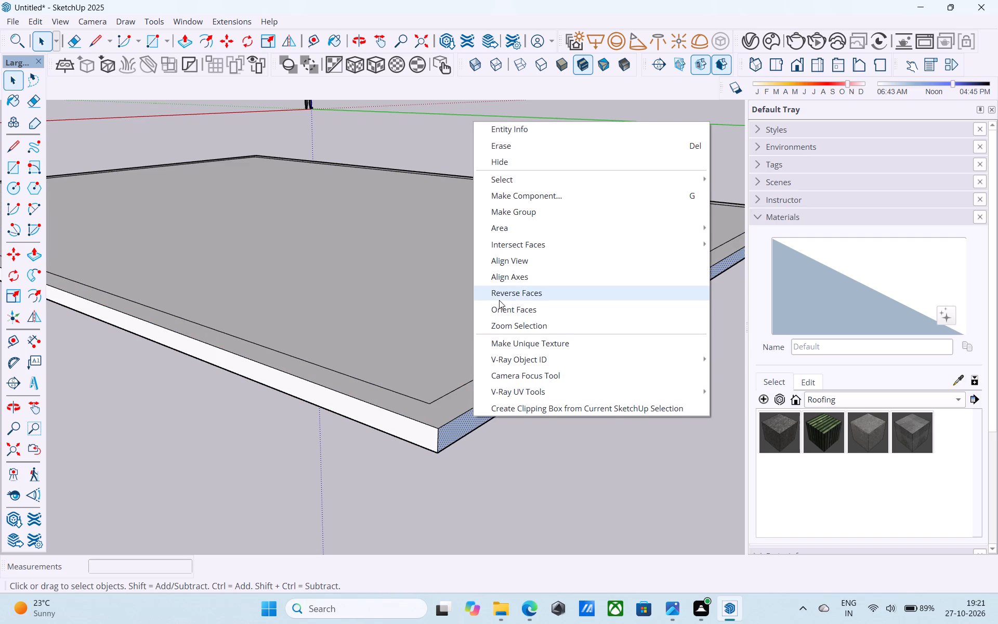
Reverse the base's bottom face so its front side points outward.
middle_drag(498, 307, 480, 177)
scroll(479, 178, down, 5)
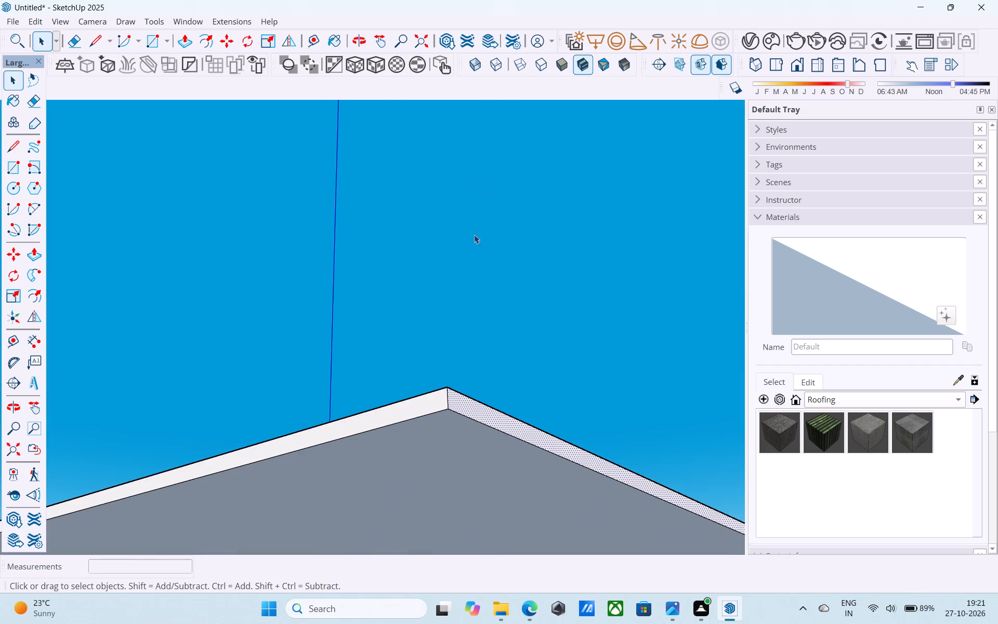
shift+middle_drag(491, 392, 495, 297)
click(466, 379)
right_click(466, 379)
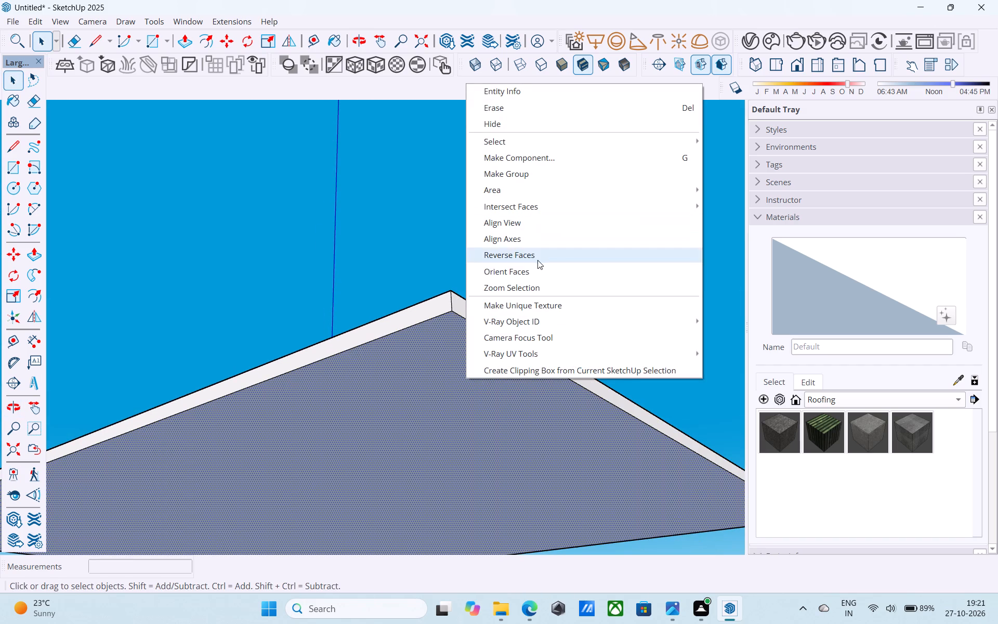
click(537, 260)
Examine the base from all around, checking the face orientation on its top, sides and underside.
scroll(514, 281, down, 16)
middle_drag(383, 363, 768, 424)
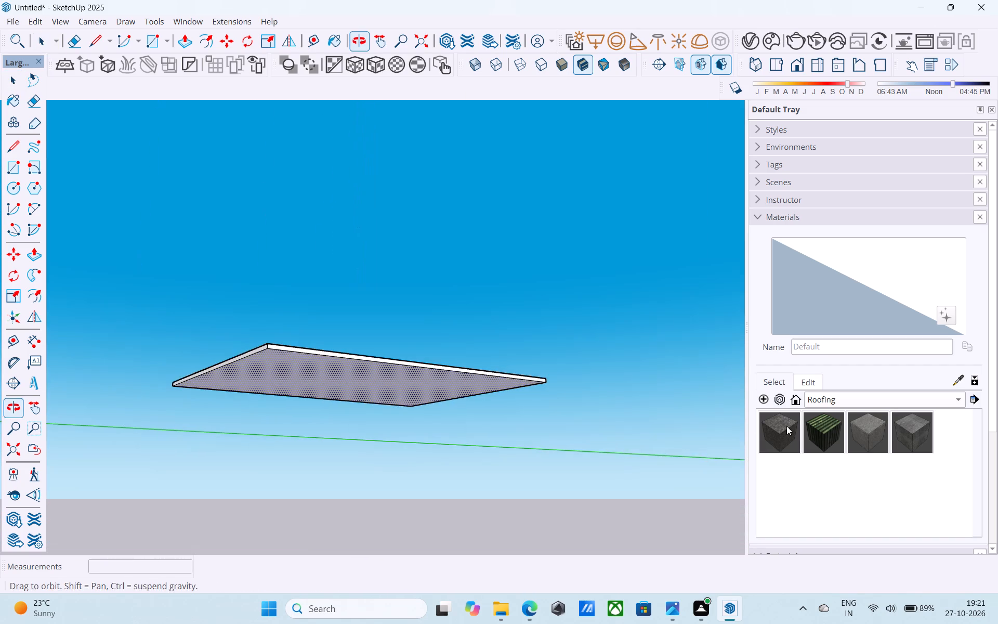
middle_drag(419, 427, 863, 421)
middle_drag(447, 419, 728, 418)
middle_drag(454, 311, 461, 623)
middle_drag(447, 357, 531, 355)
shift+middle_drag(412, 382, 275, 357)
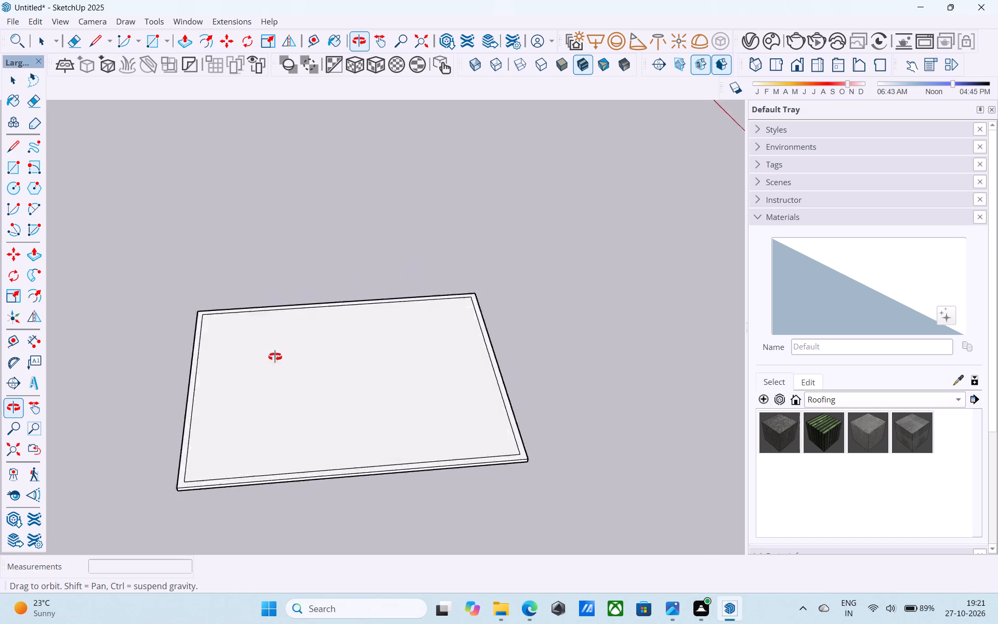
shift+middle_drag(275, 357, 330, 296)
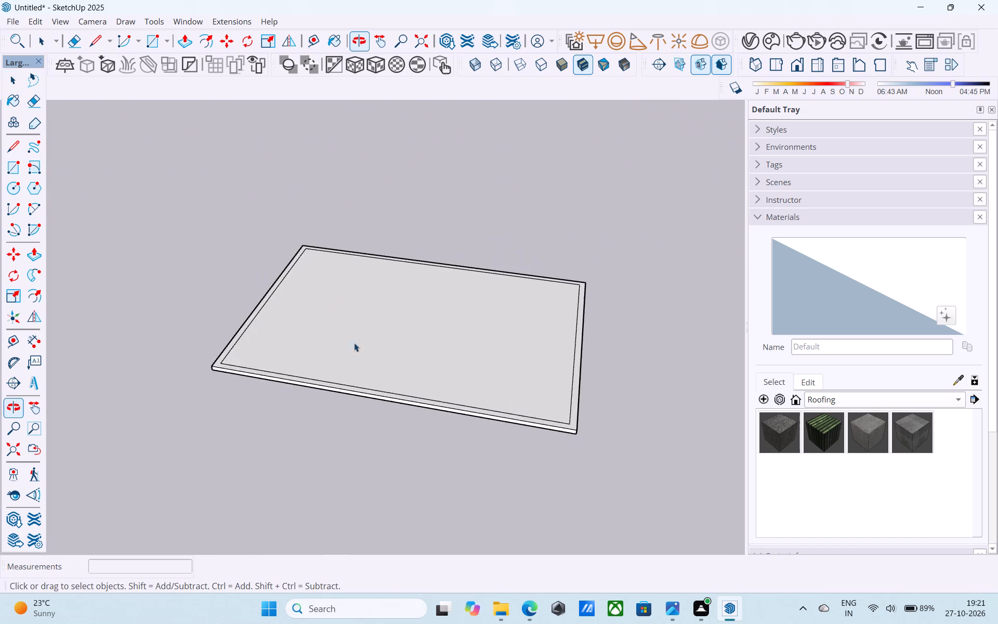
scroll(383, 375, up, 4)
middle_drag(381, 367, 594, 390)
middle_drag(489, 427, 440, 425)
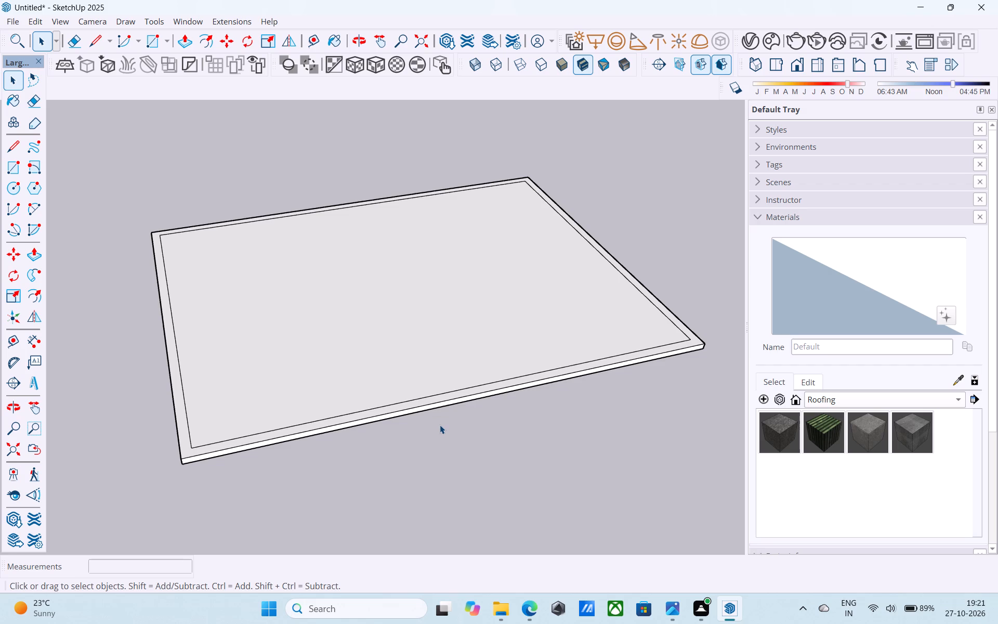
middle_drag(437, 420, 441, 142)
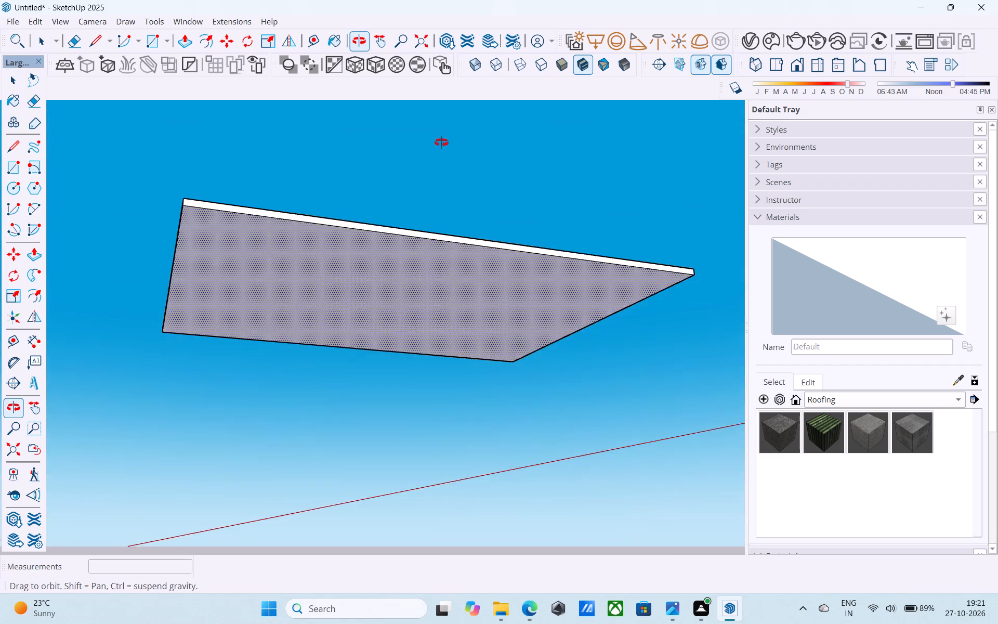
middle_drag(441, 142, 396, 402)
scroll(402, 388, down, 1)
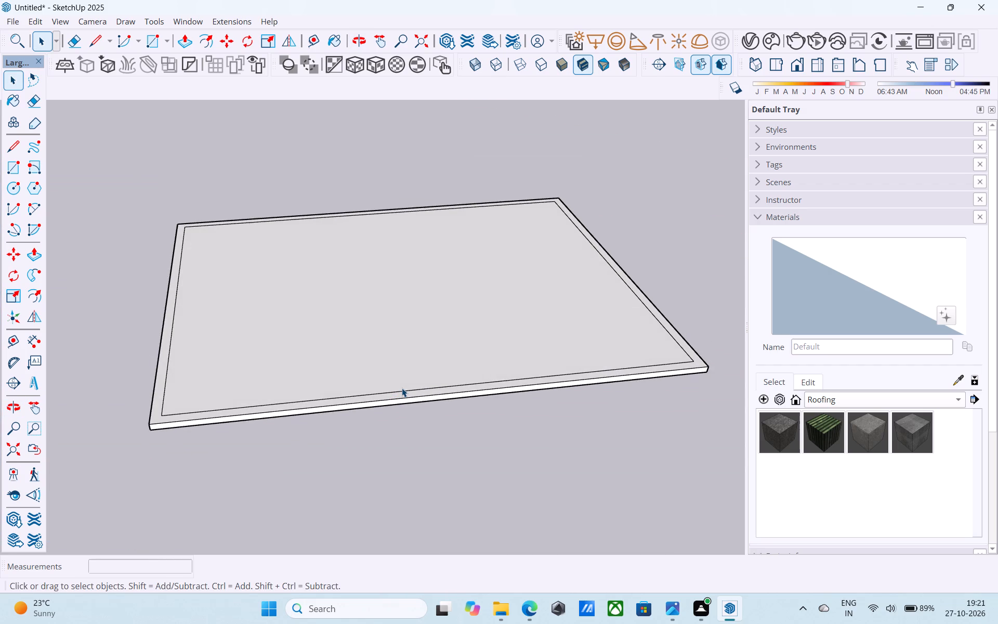
Select all of the base's connected geometry and make it a group.
scroll(402, 388, down, 1)
triple_click(396, 360)
right_click(396, 360)
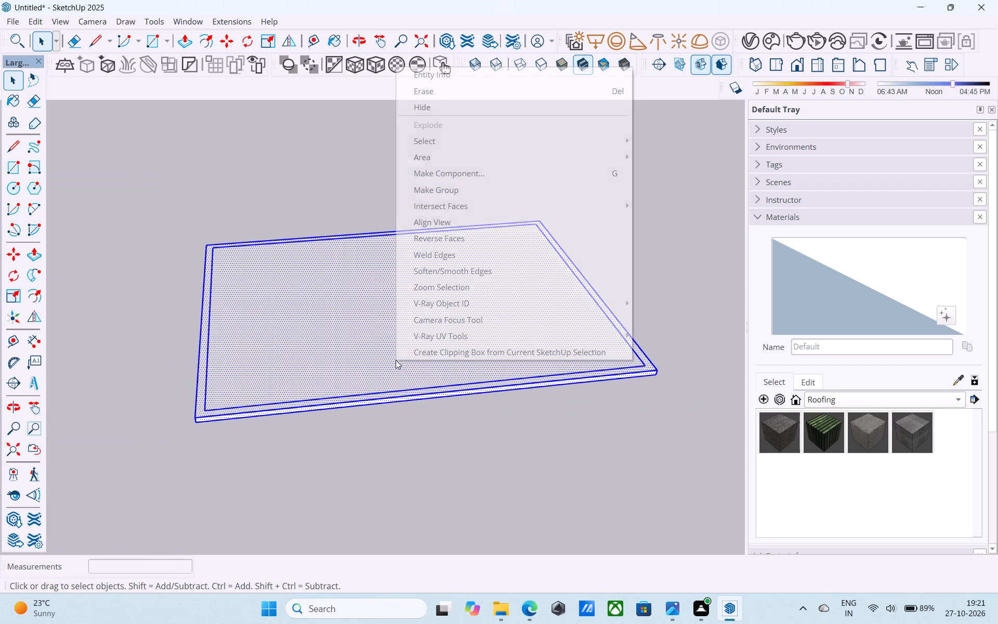
click(450, 187)
double_click(447, 295)
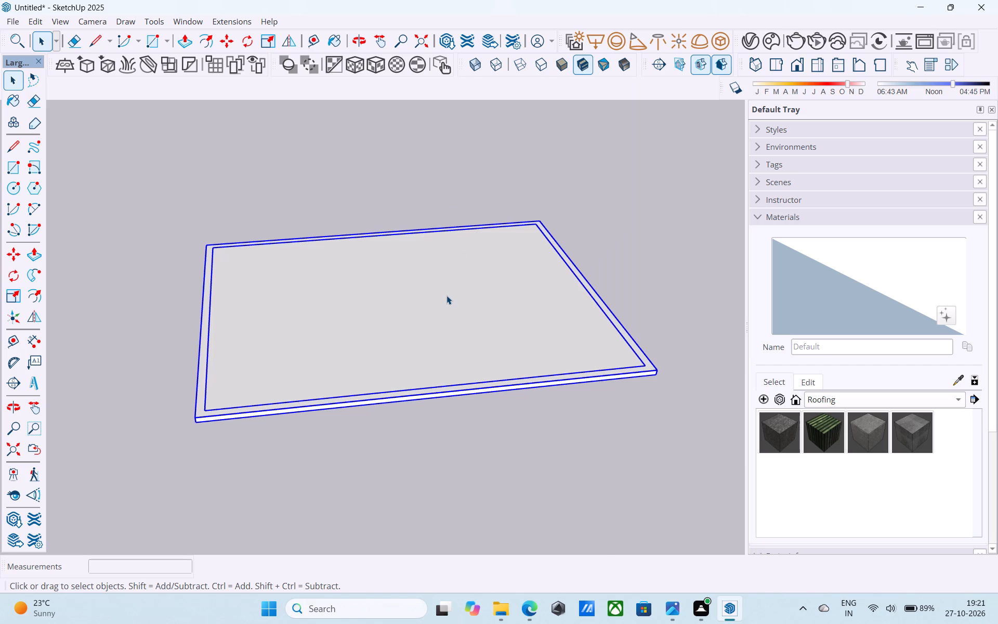
click(163, 310)
Inspect the grouped base from several angles, open it to check its long outer edge, and close the group.
scroll(163, 310, down, 8)
middle_drag(164, 310, 438, 132)
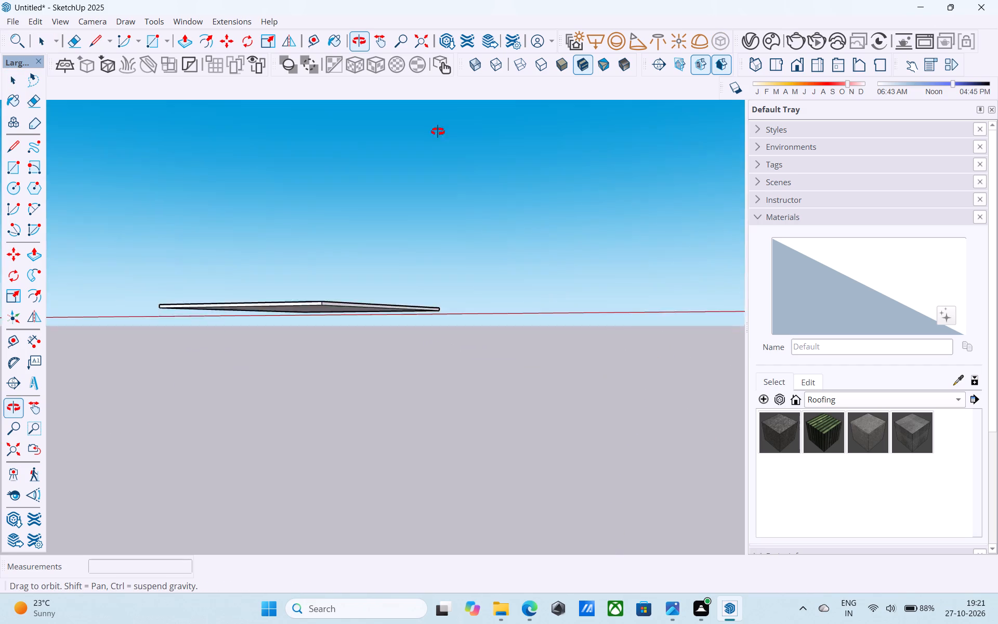
middle_drag(438, 132, 63, 349)
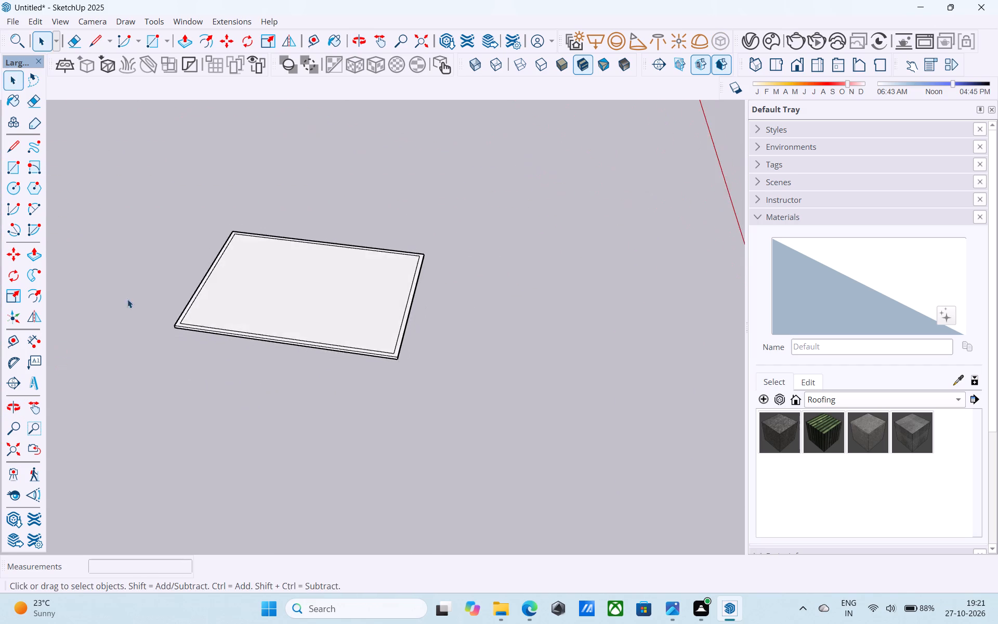
scroll(139, 290, up, 4)
middle_drag(143, 288, 244, 269)
scroll(207, 391, up, 2)
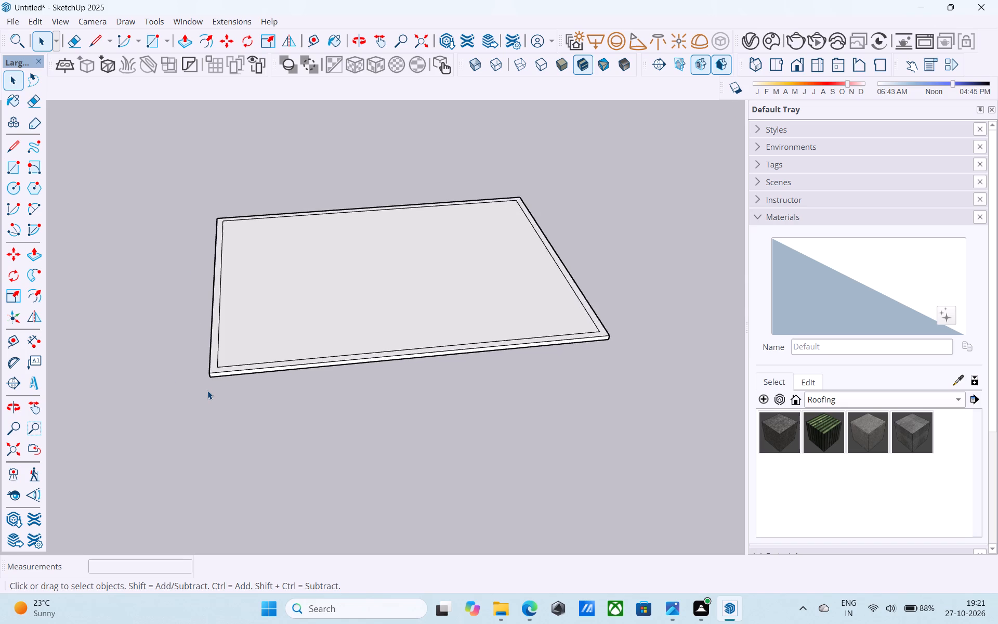
scroll(207, 391, up, 4)
click(231, 362)
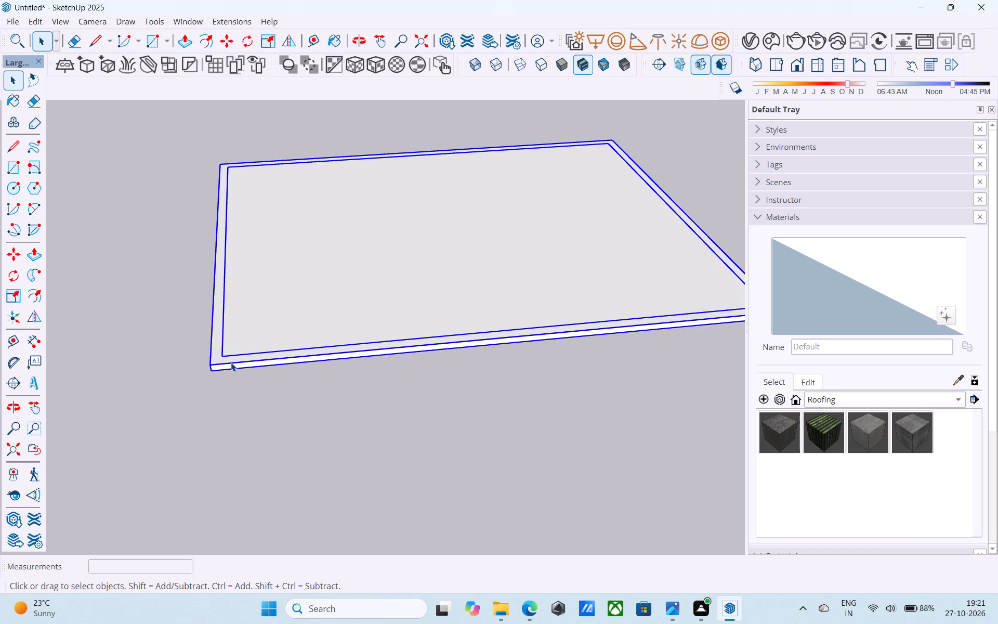
double_click(231, 362)
click(231, 362)
click(231, 362)
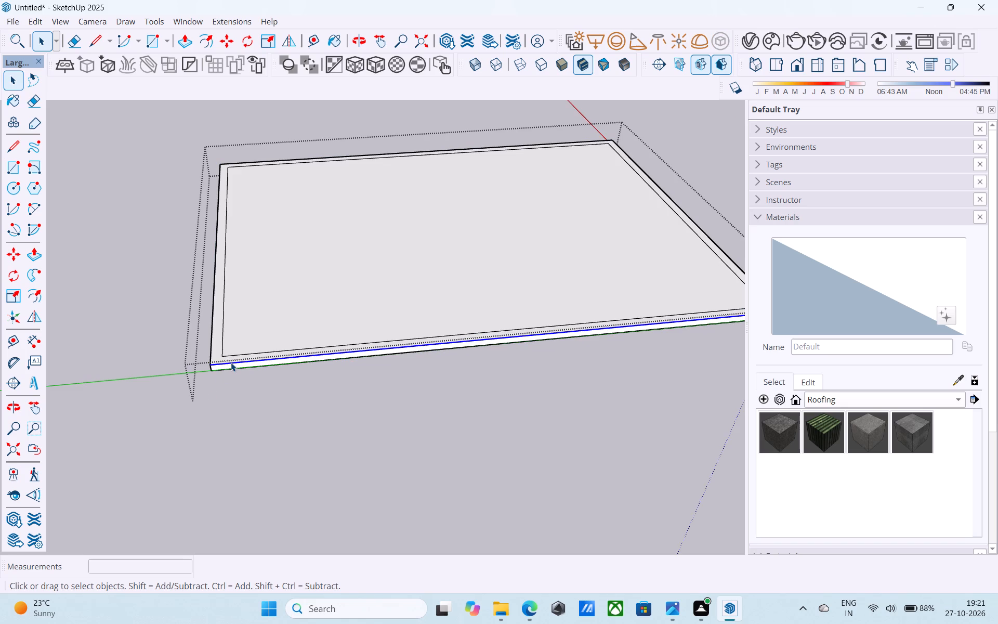
click(242, 340)
click(160, 358)
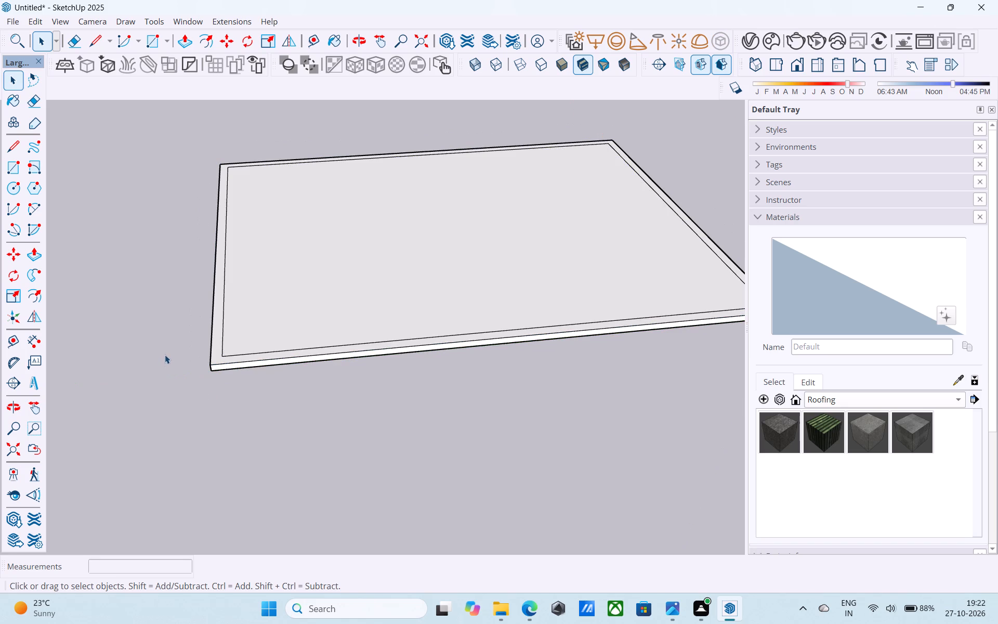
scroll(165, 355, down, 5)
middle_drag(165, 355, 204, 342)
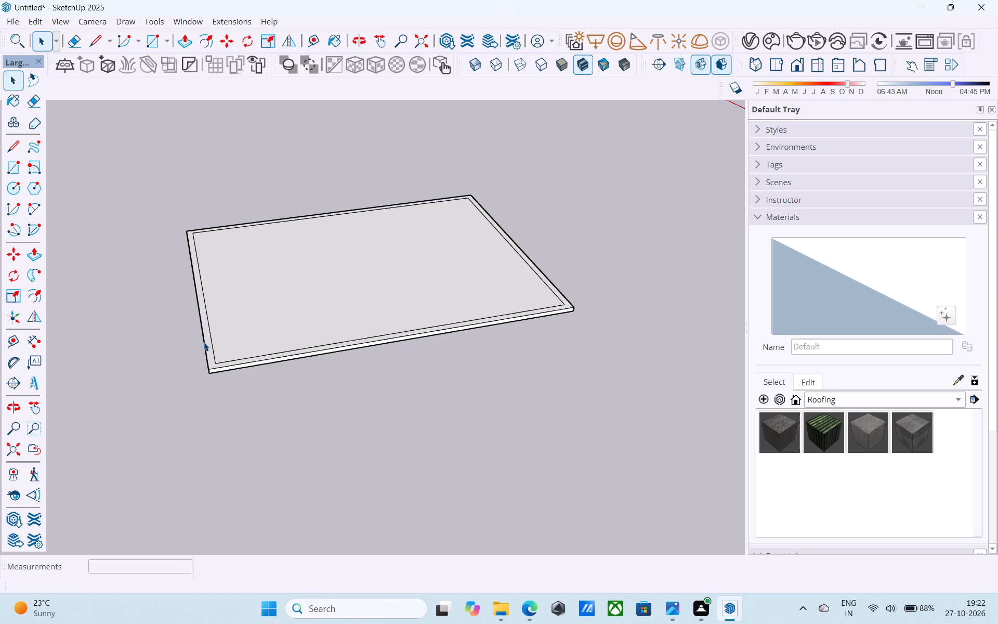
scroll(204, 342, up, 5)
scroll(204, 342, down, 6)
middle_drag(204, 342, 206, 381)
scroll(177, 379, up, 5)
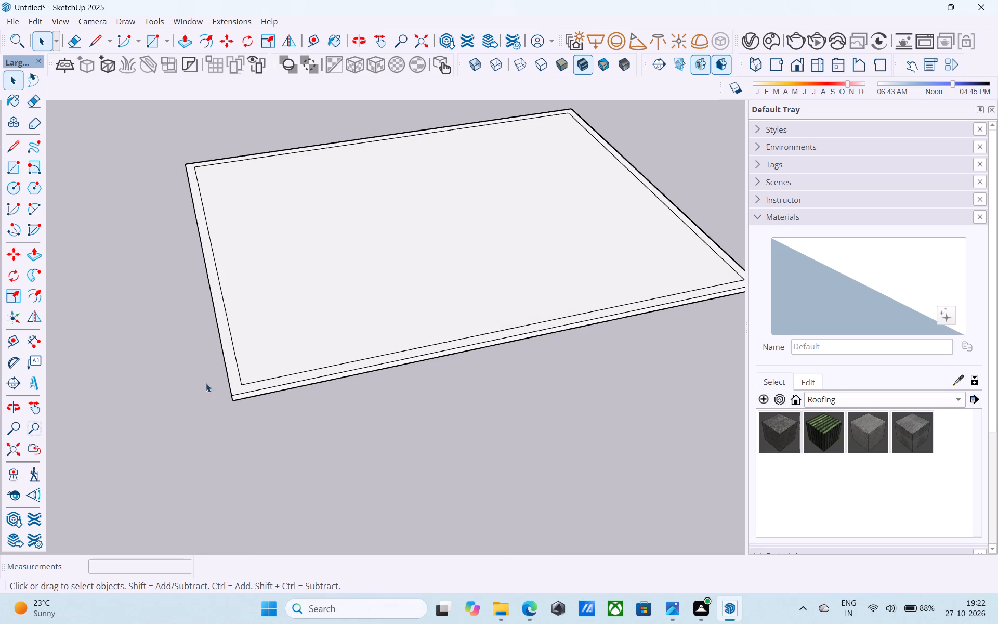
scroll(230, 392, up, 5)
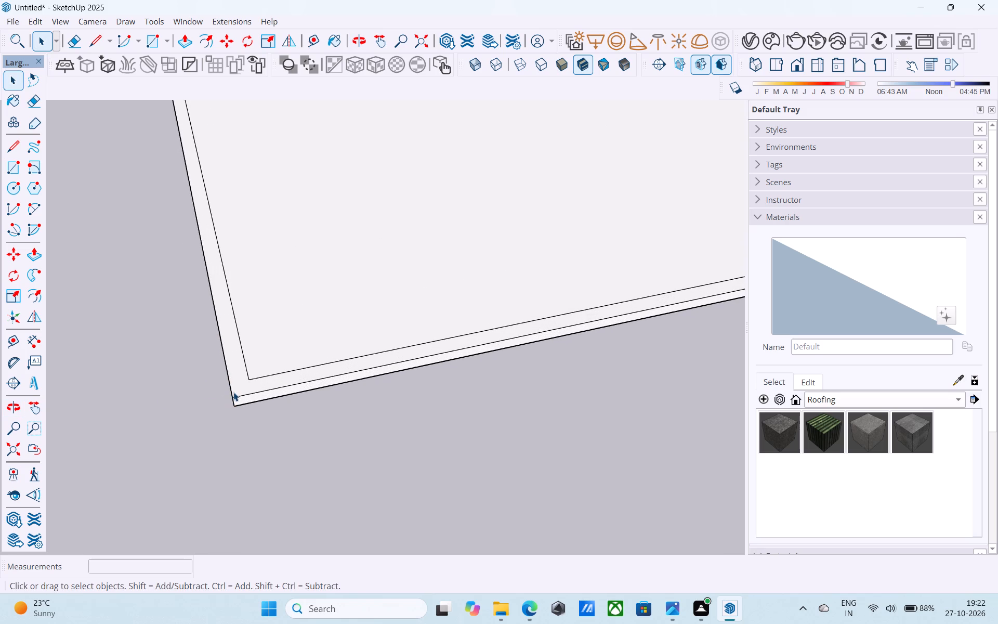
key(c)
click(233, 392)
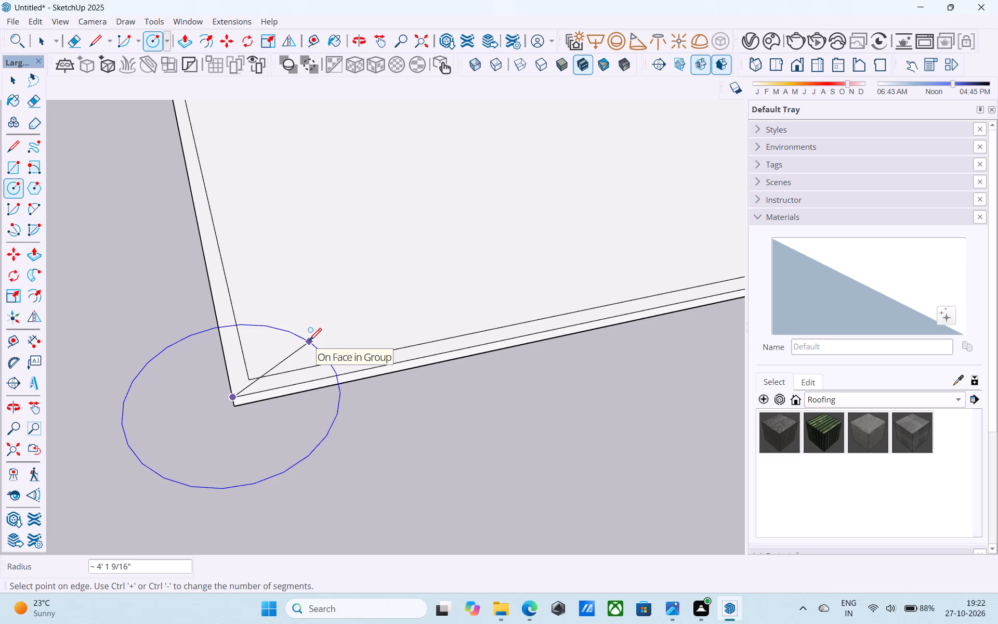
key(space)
Set the Circle tool to 50 sides.
text(c)
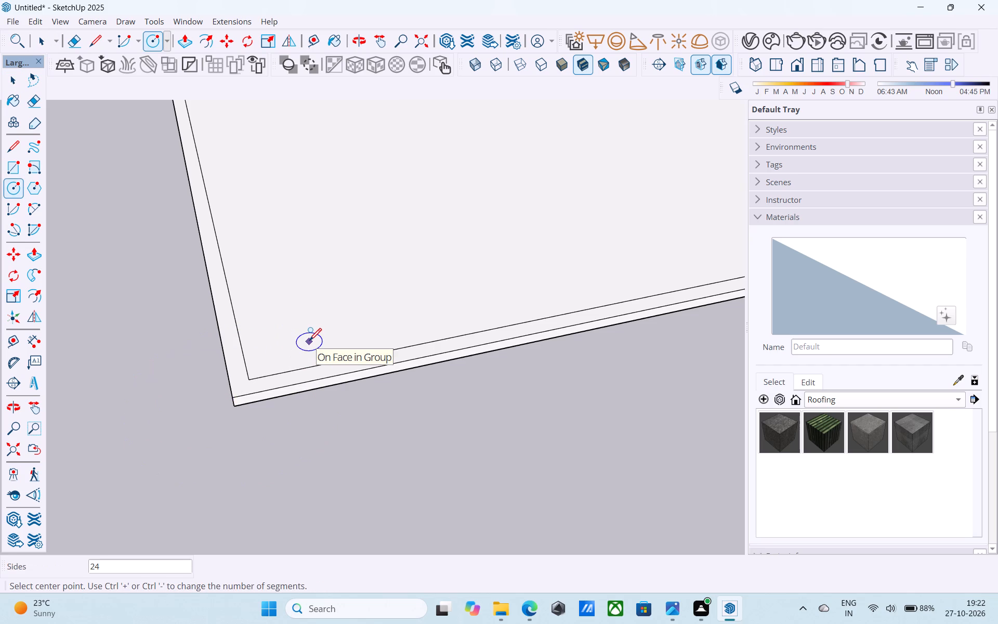
text(50)
key(Return)
click(216, 324)
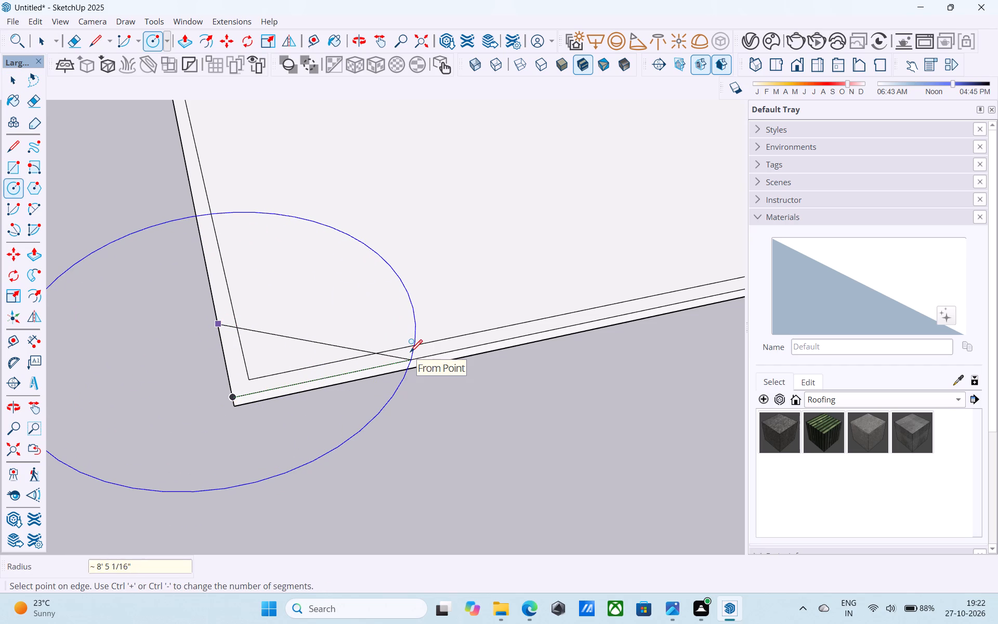
key(space)
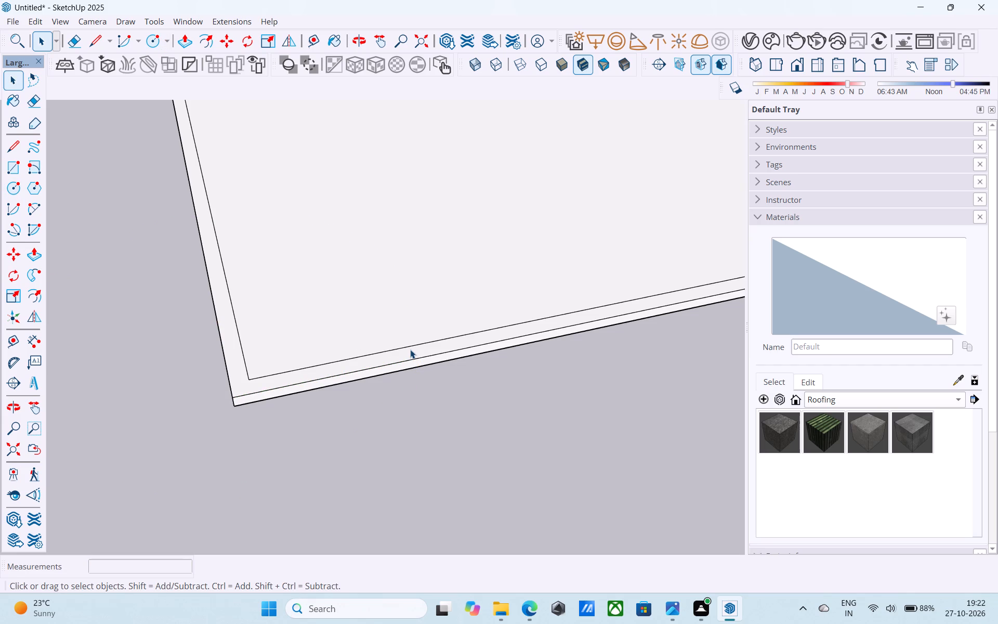
Draw a circle with a 4' radius, centred just outside an outer corner of the base and overlapping that corner.
scroll(410, 349, down, 8)
middle_drag(286, 406, 359, 360)
middle_drag(359, 360, 337, 357)
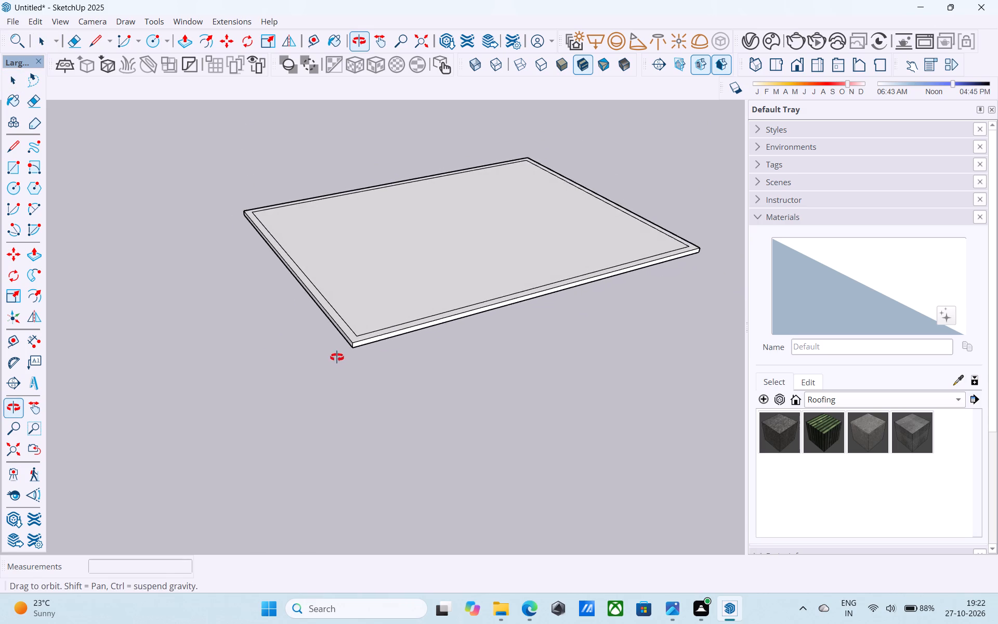
middle_drag(337, 357, 340, 420)
scroll(346, 405, up, 3)
middle_drag(358, 392, 339, 420)
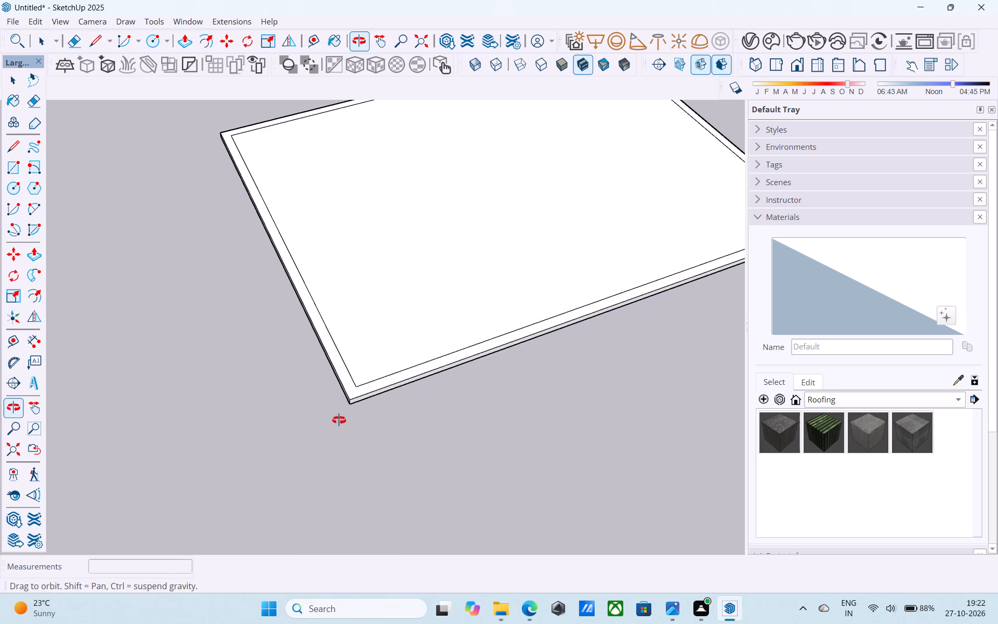
middle_drag(339, 420, 343, 420)
scroll(349, 414, up, 4)
key(c)
scroll(352, 396, up, 3)
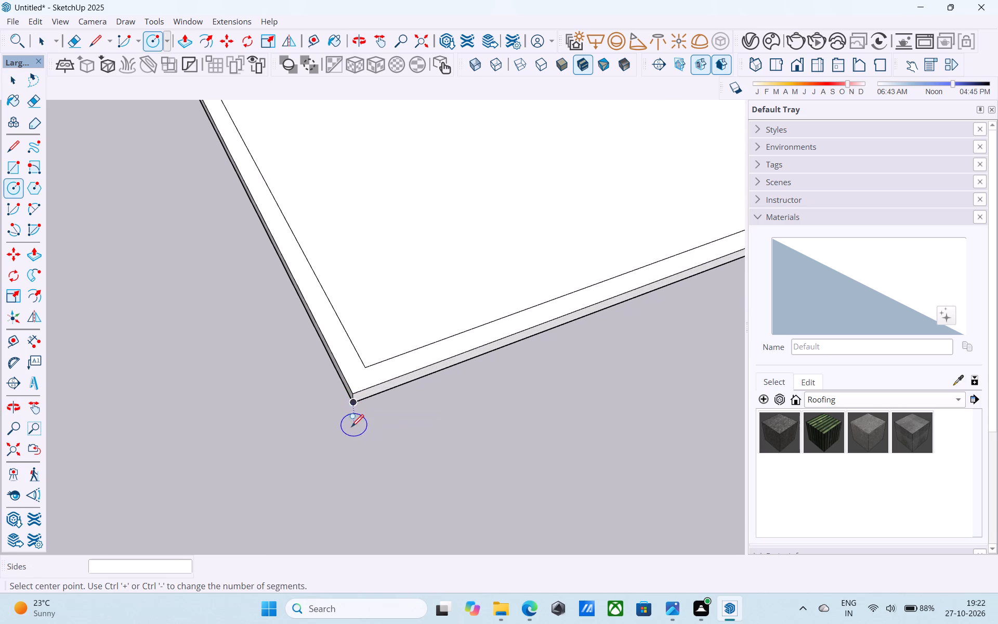
click(352, 433)
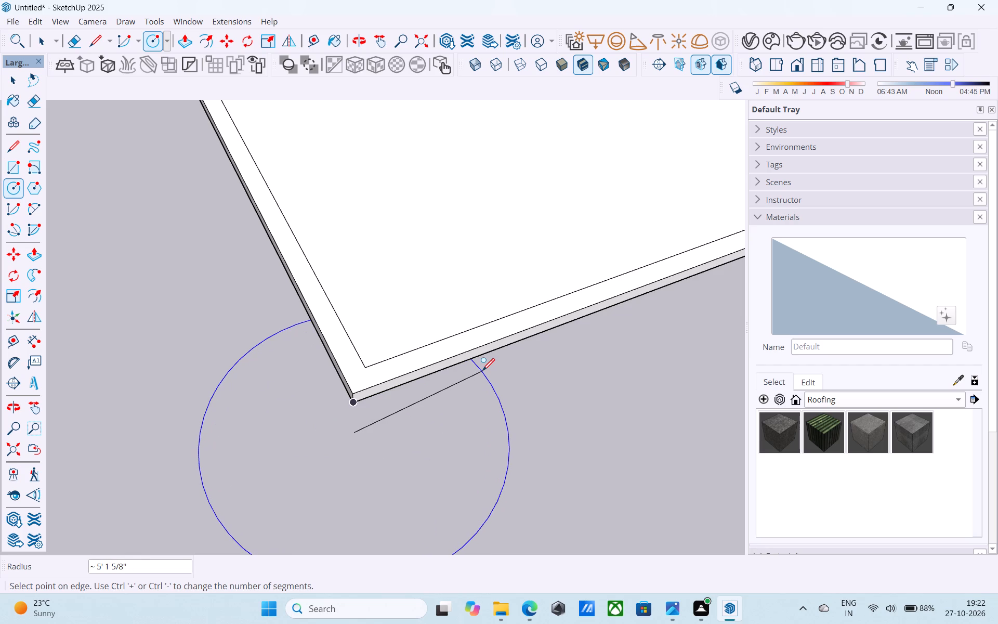
text(4')
key(Return)
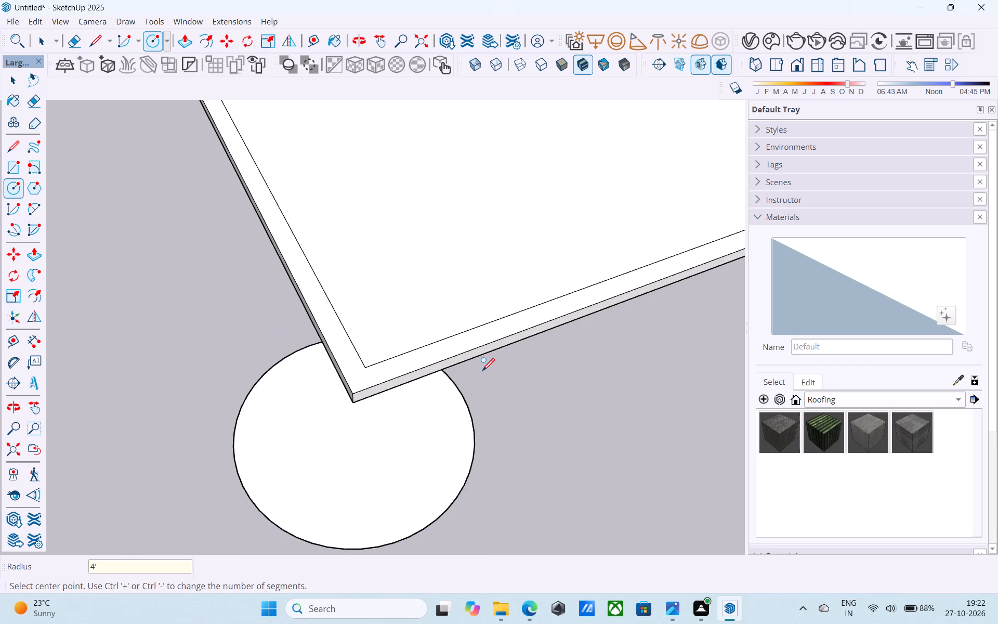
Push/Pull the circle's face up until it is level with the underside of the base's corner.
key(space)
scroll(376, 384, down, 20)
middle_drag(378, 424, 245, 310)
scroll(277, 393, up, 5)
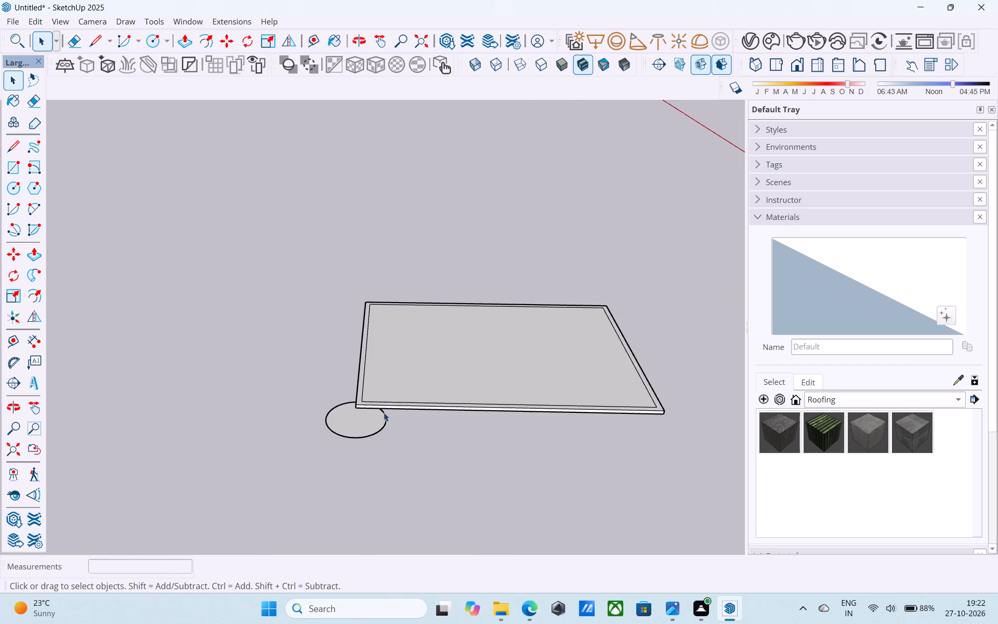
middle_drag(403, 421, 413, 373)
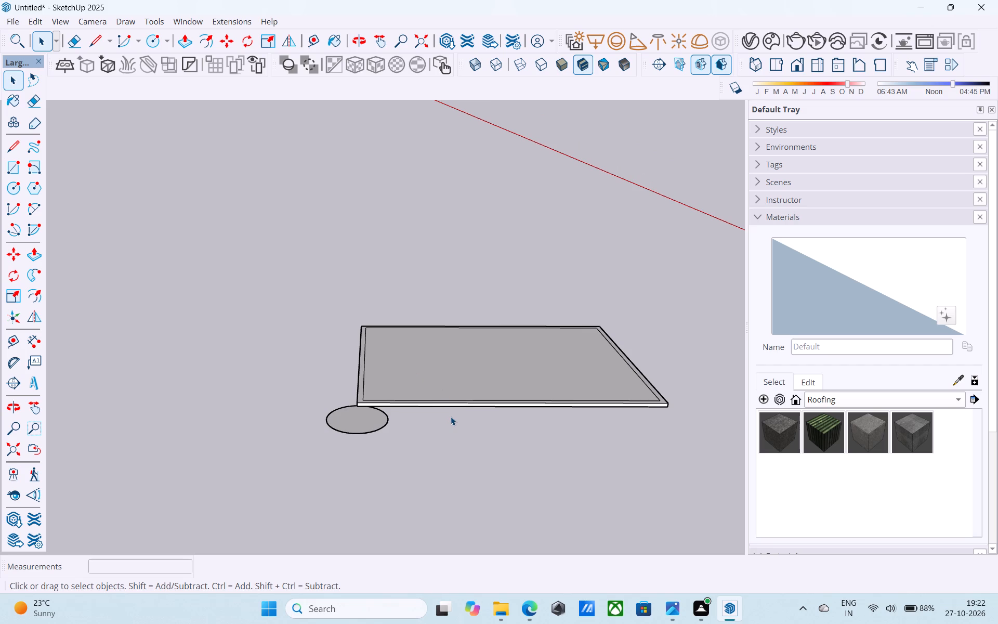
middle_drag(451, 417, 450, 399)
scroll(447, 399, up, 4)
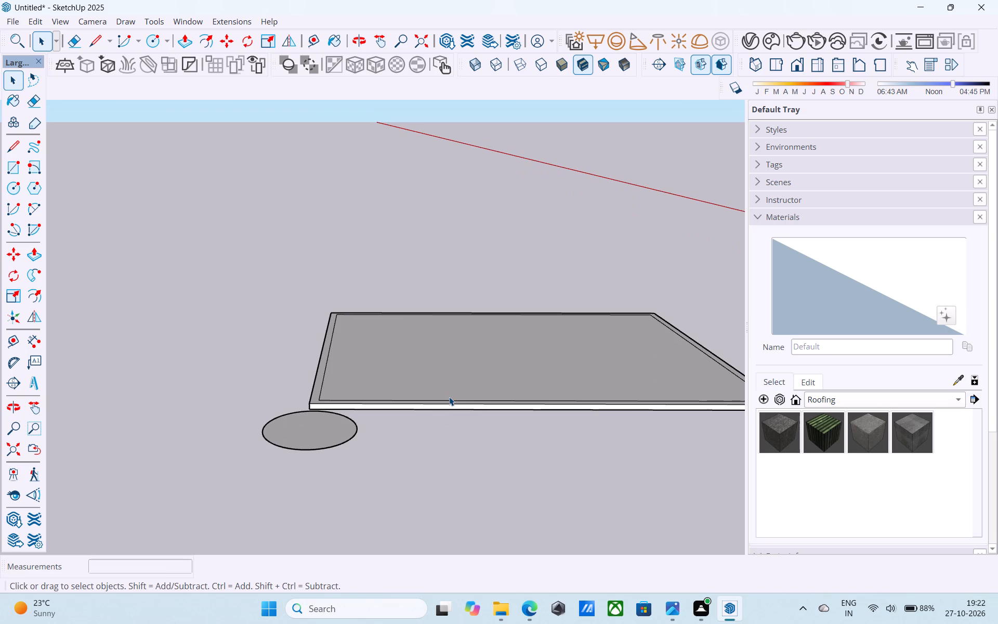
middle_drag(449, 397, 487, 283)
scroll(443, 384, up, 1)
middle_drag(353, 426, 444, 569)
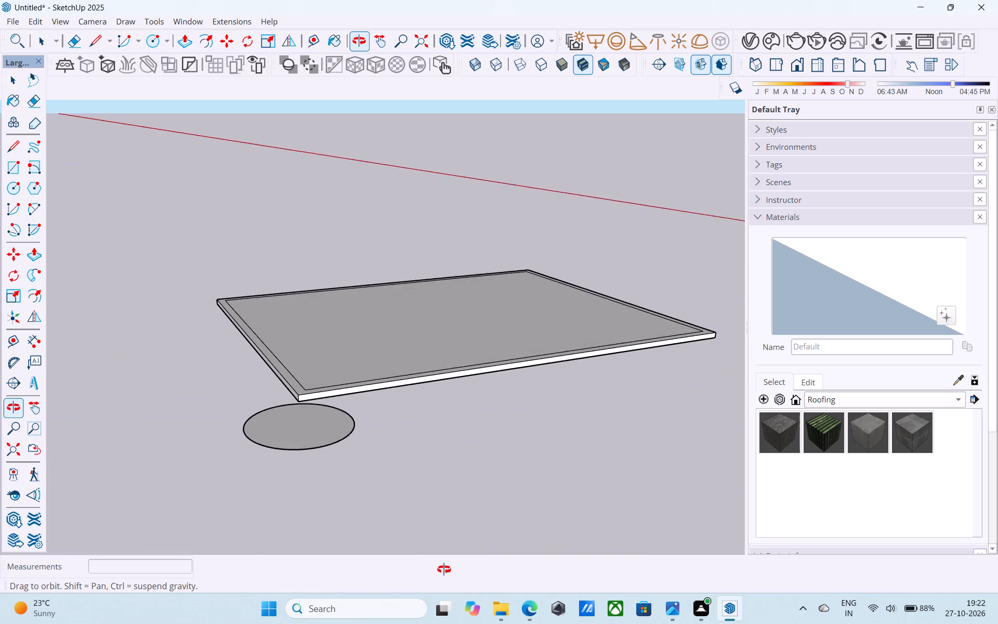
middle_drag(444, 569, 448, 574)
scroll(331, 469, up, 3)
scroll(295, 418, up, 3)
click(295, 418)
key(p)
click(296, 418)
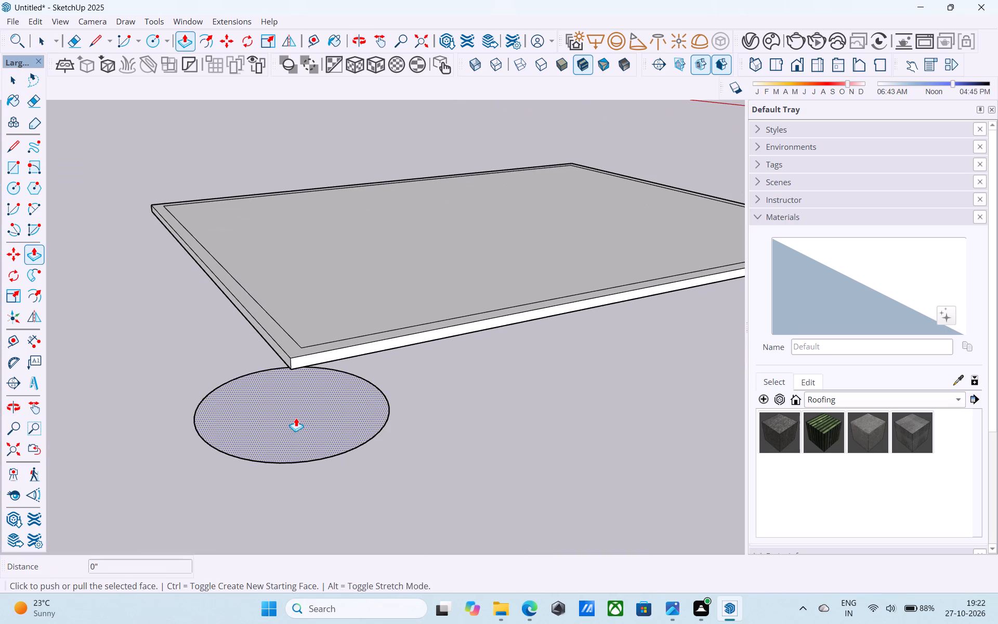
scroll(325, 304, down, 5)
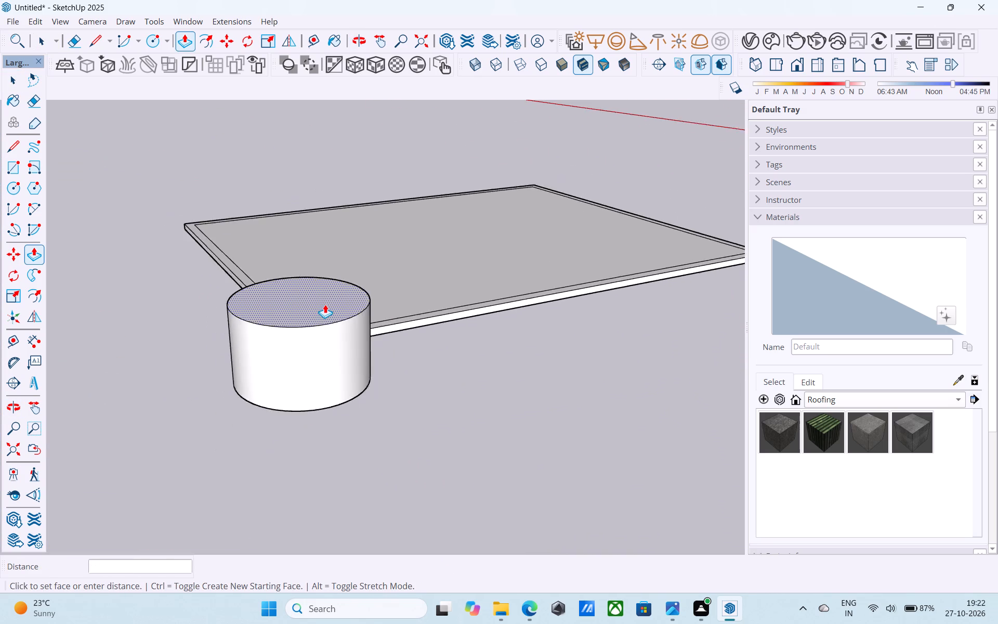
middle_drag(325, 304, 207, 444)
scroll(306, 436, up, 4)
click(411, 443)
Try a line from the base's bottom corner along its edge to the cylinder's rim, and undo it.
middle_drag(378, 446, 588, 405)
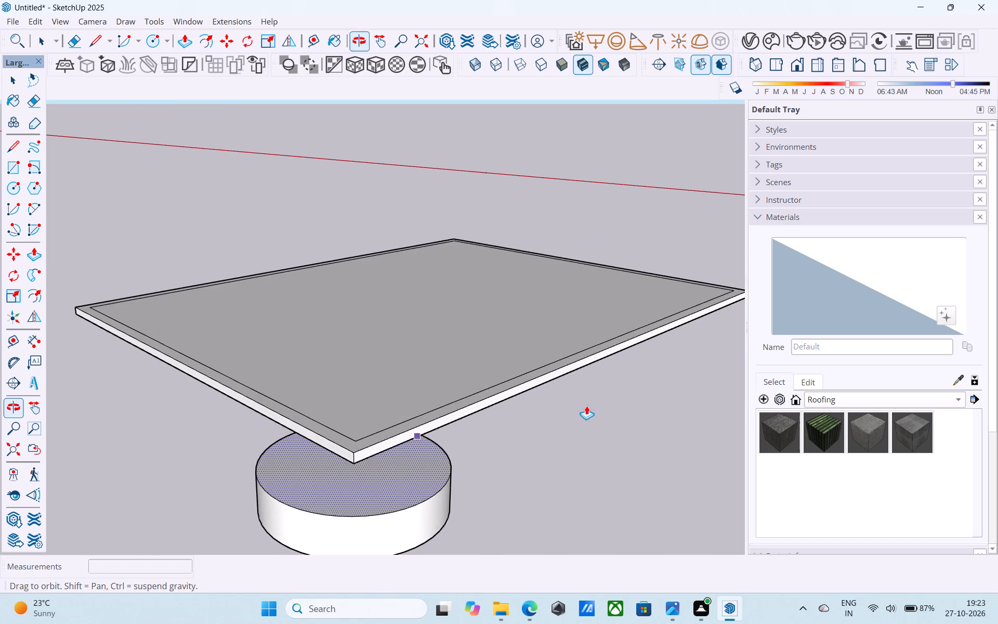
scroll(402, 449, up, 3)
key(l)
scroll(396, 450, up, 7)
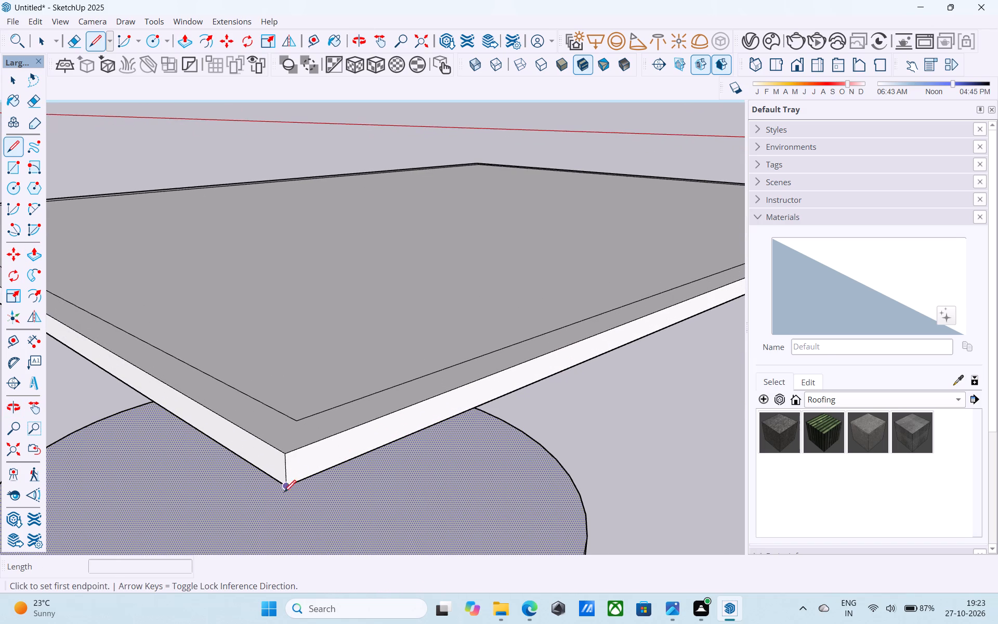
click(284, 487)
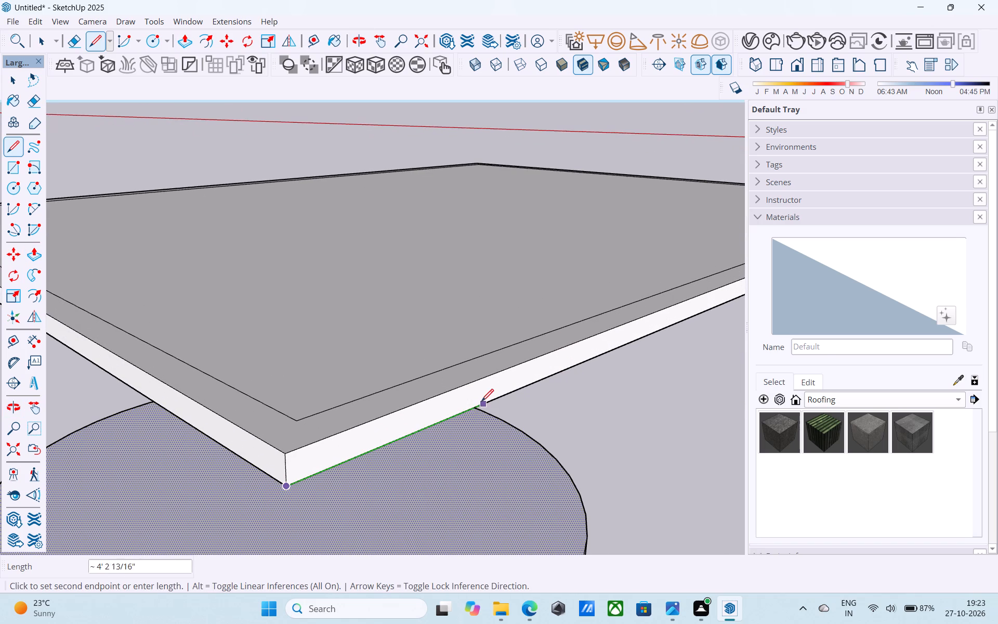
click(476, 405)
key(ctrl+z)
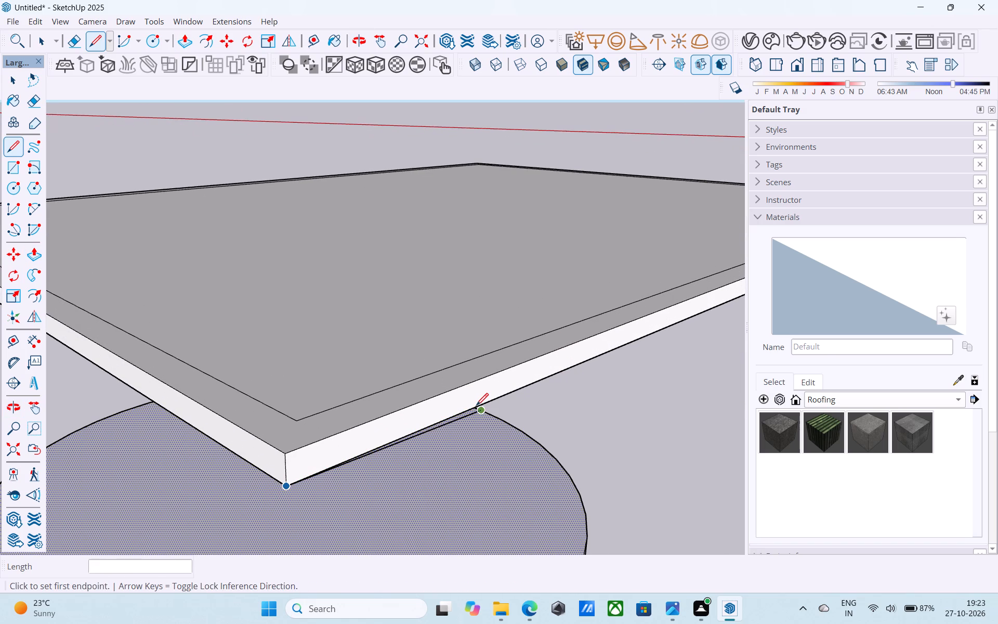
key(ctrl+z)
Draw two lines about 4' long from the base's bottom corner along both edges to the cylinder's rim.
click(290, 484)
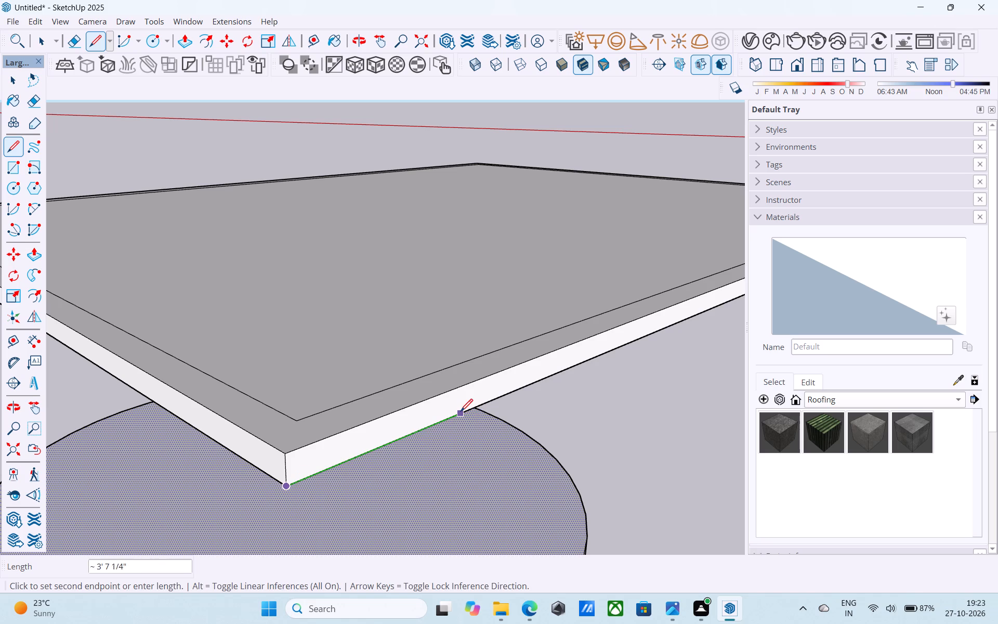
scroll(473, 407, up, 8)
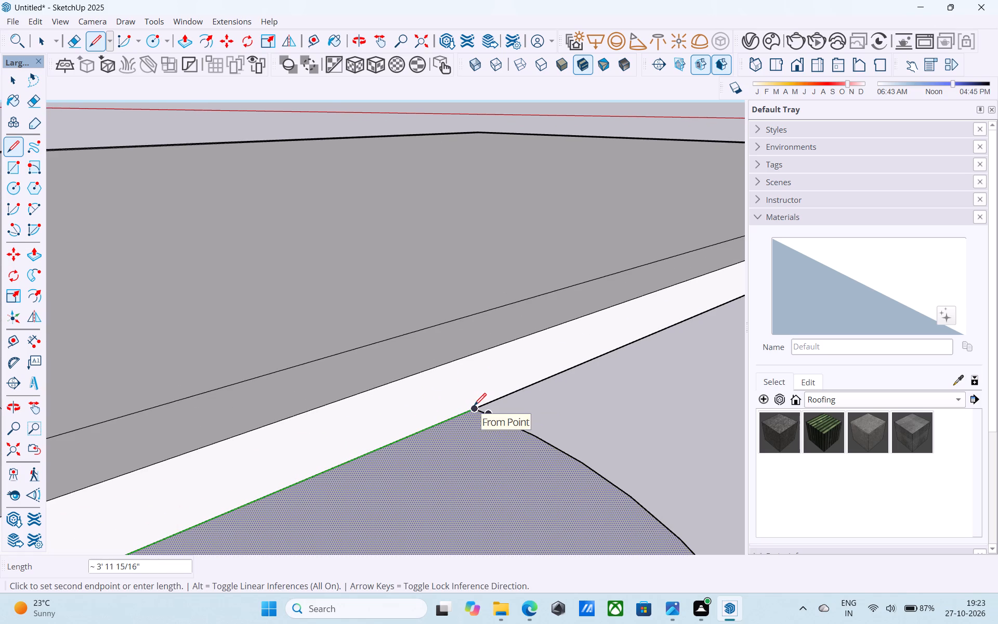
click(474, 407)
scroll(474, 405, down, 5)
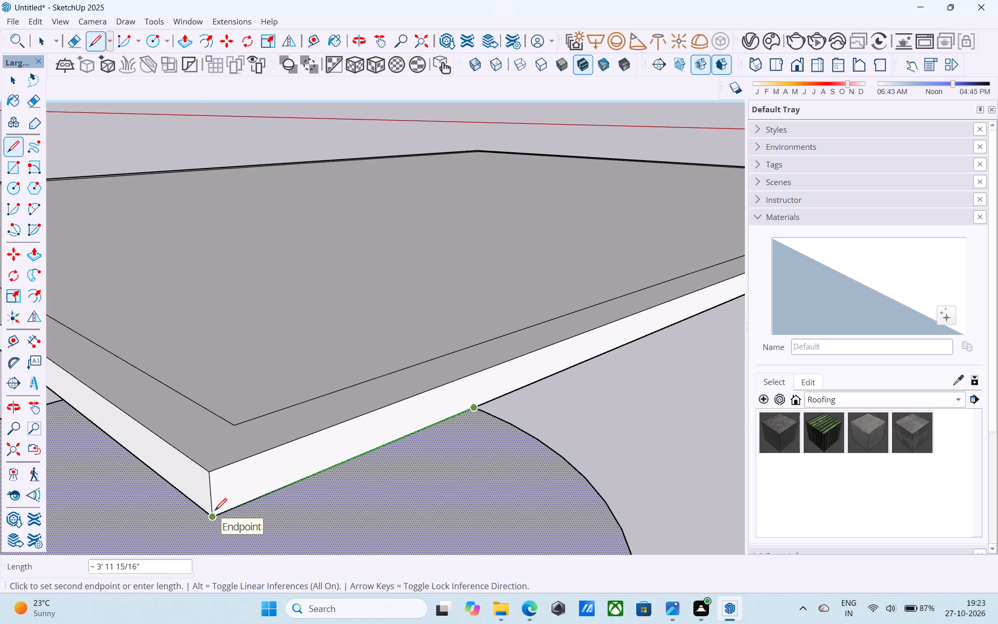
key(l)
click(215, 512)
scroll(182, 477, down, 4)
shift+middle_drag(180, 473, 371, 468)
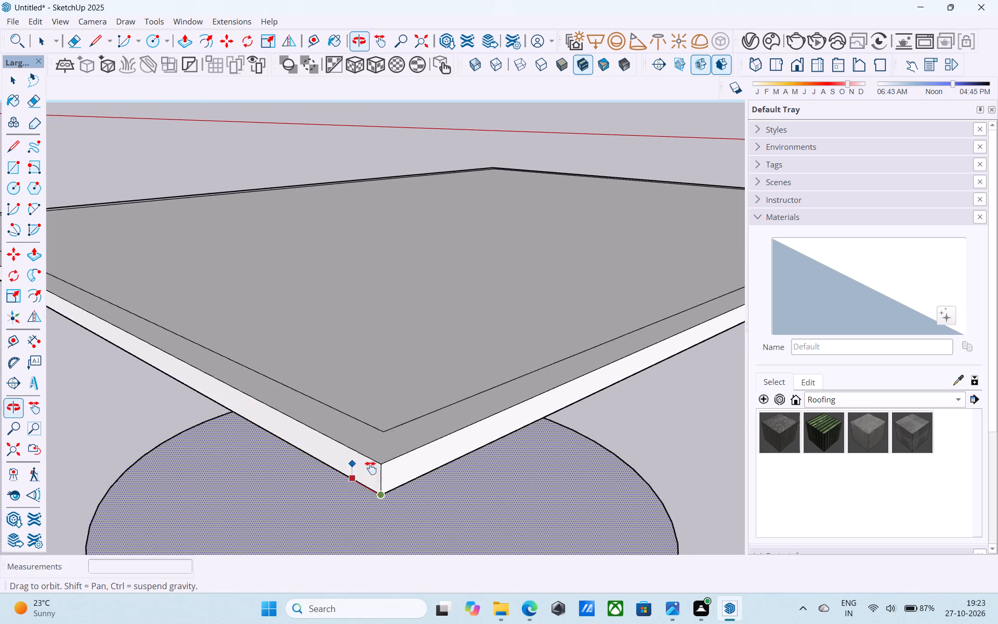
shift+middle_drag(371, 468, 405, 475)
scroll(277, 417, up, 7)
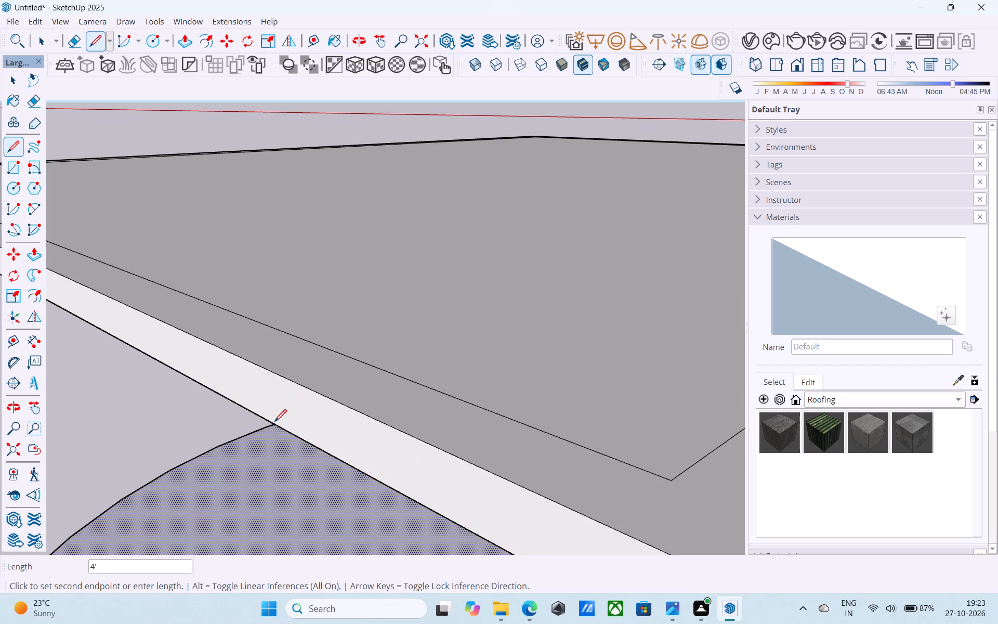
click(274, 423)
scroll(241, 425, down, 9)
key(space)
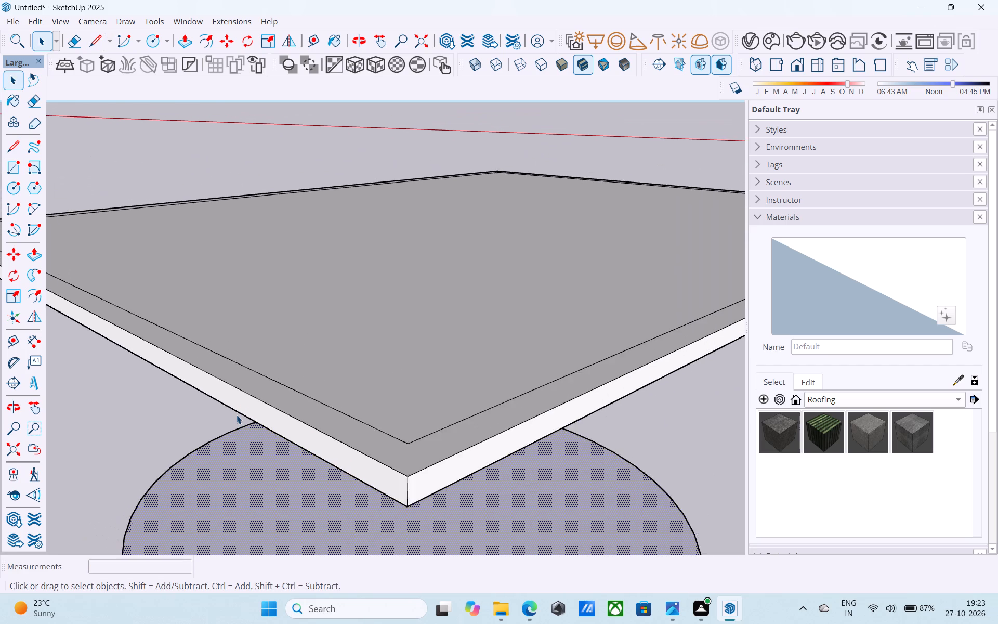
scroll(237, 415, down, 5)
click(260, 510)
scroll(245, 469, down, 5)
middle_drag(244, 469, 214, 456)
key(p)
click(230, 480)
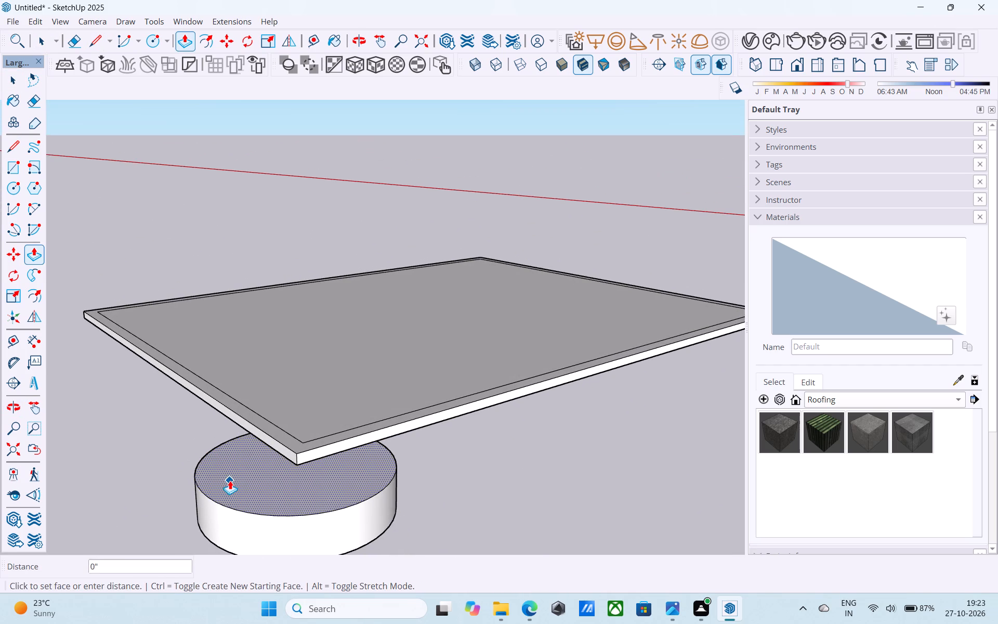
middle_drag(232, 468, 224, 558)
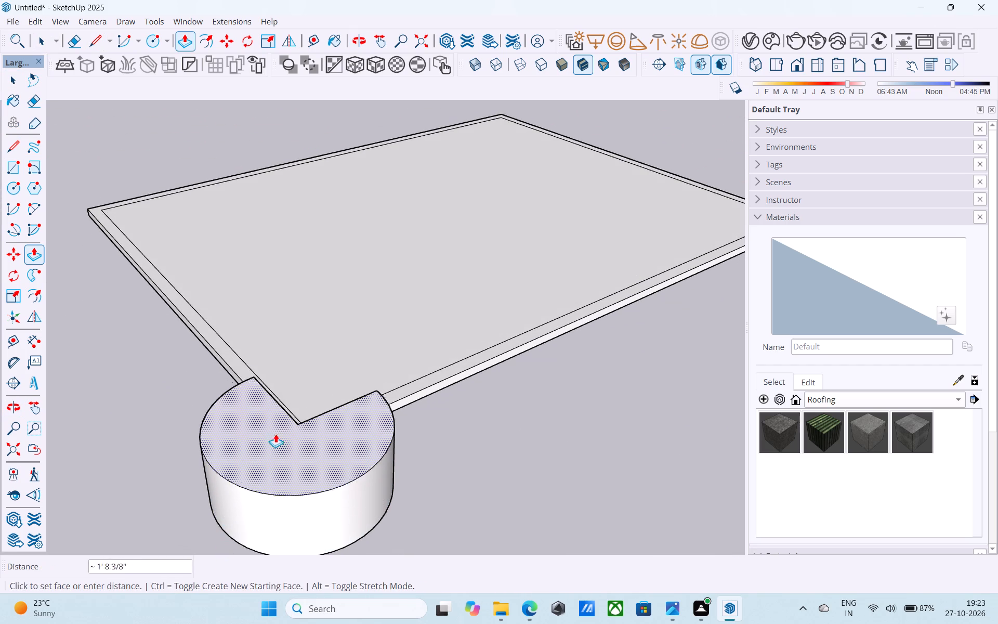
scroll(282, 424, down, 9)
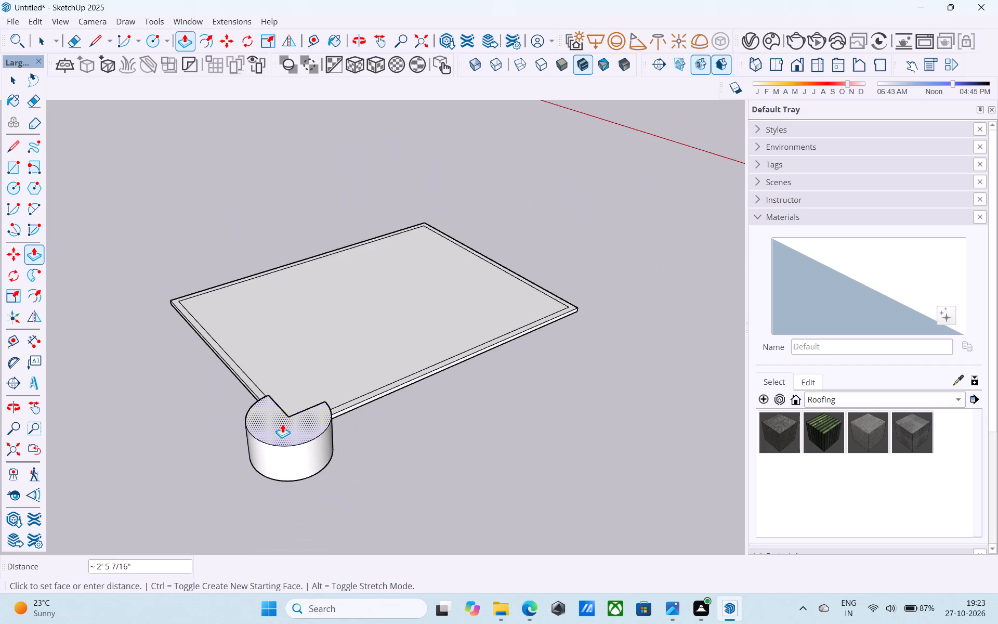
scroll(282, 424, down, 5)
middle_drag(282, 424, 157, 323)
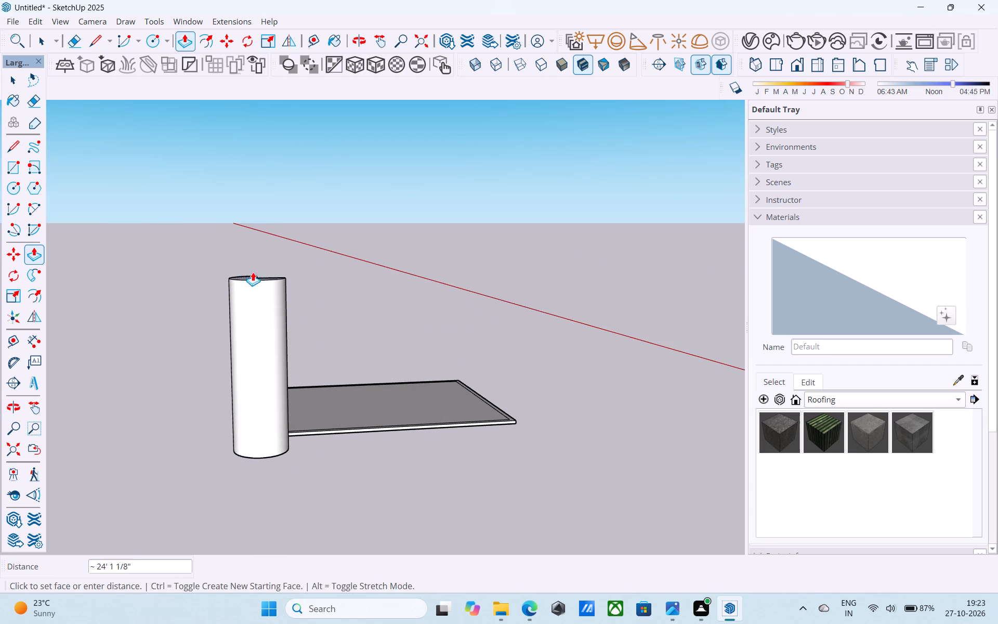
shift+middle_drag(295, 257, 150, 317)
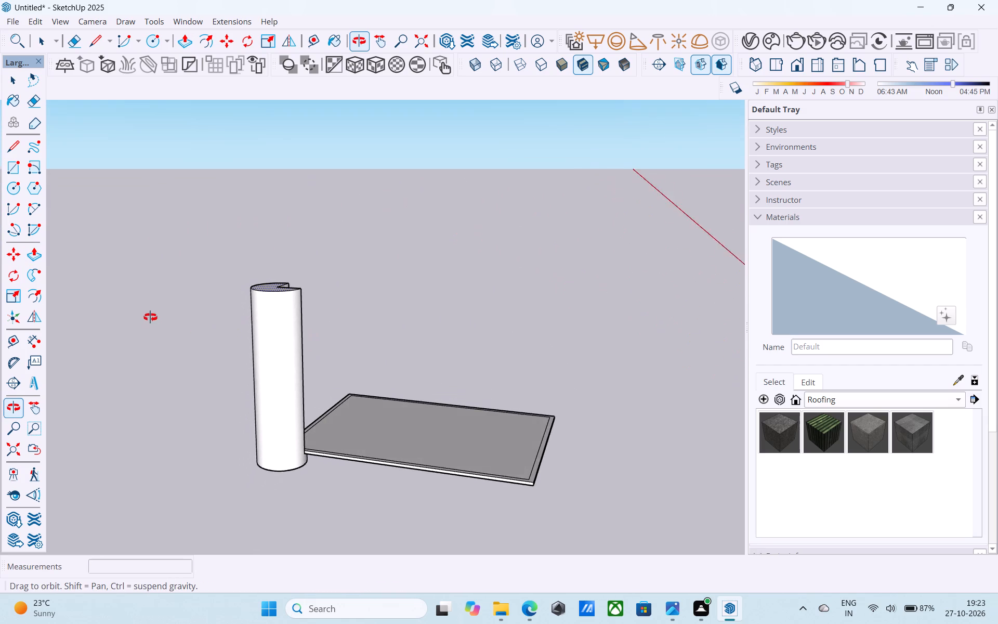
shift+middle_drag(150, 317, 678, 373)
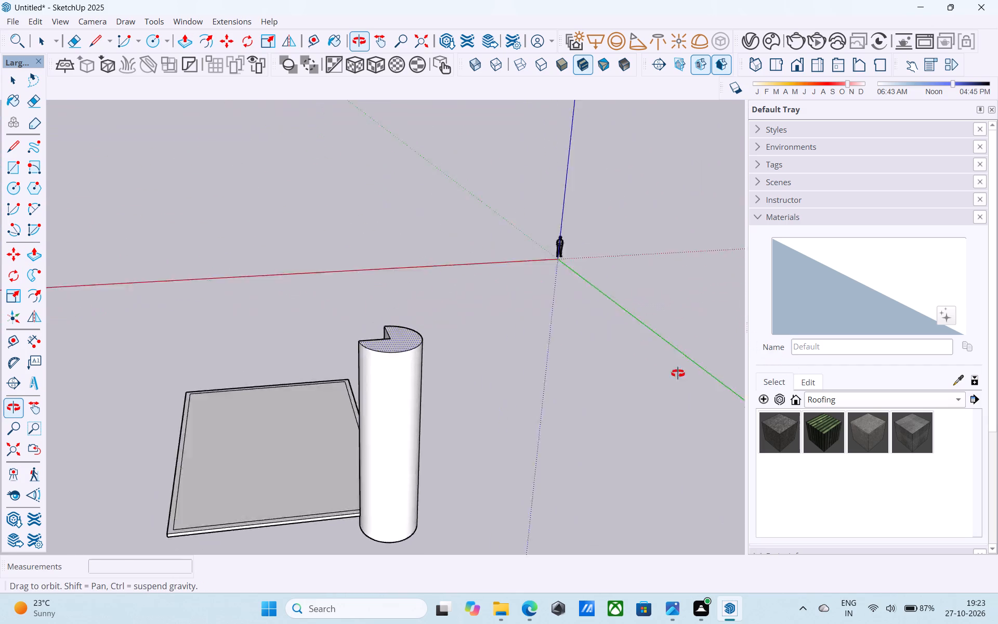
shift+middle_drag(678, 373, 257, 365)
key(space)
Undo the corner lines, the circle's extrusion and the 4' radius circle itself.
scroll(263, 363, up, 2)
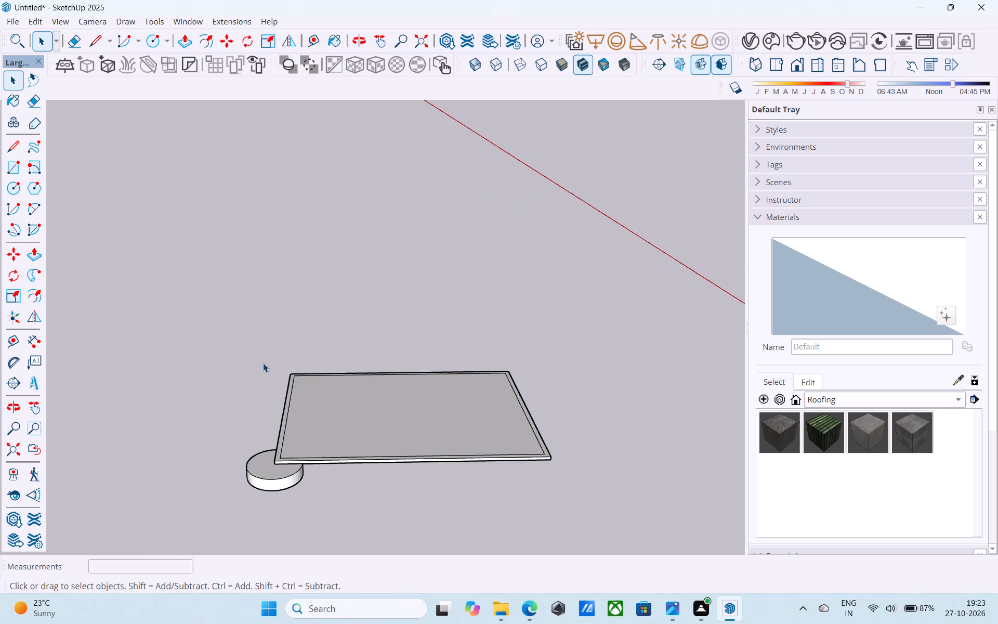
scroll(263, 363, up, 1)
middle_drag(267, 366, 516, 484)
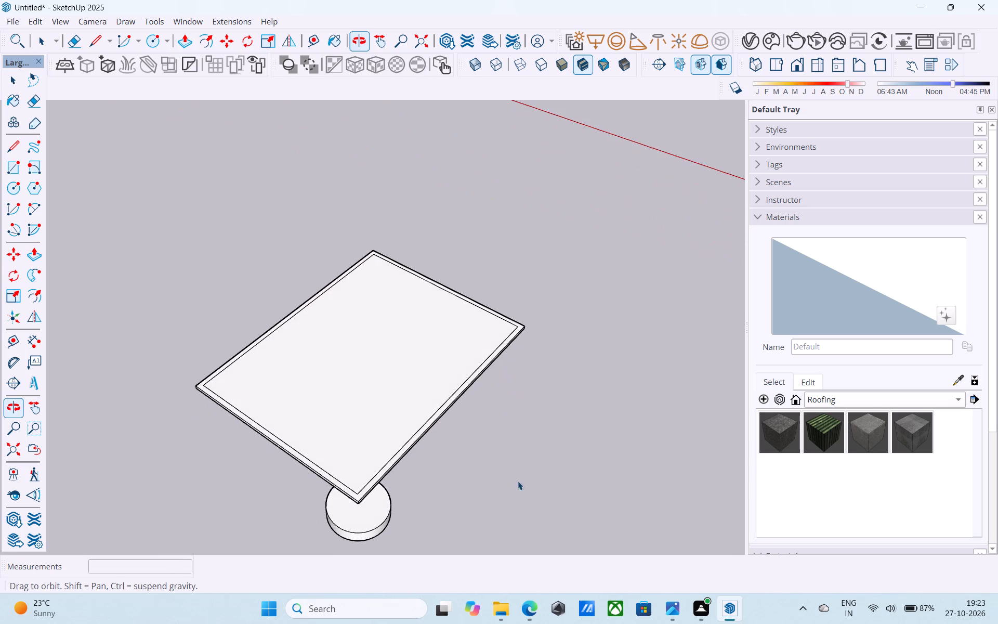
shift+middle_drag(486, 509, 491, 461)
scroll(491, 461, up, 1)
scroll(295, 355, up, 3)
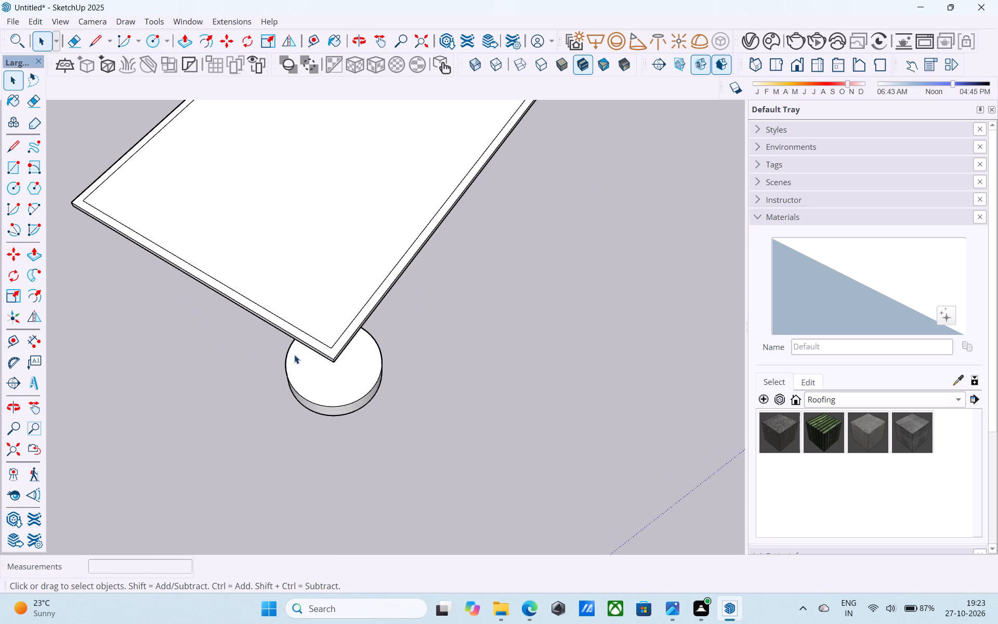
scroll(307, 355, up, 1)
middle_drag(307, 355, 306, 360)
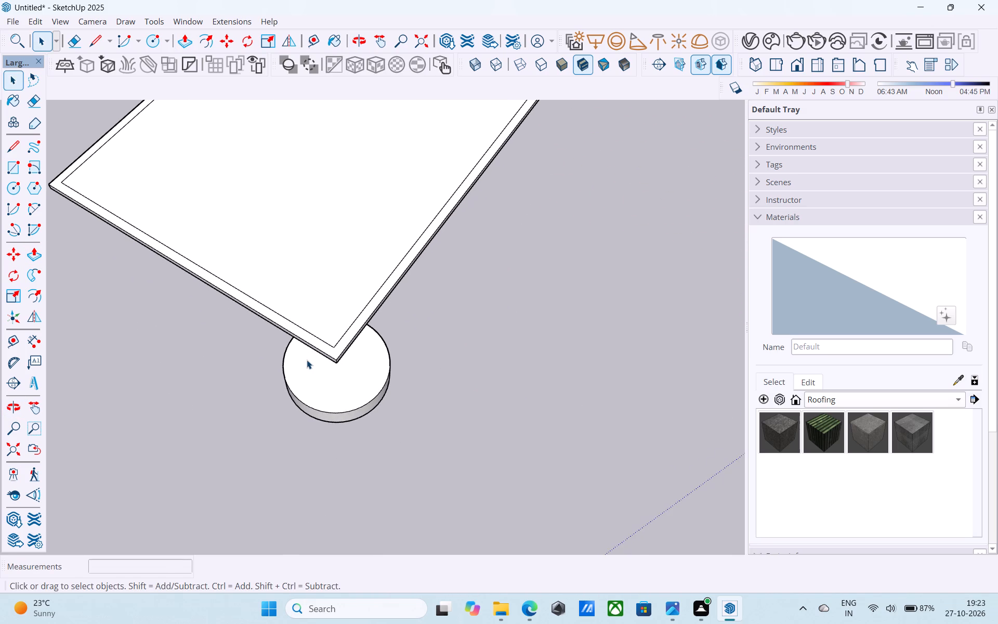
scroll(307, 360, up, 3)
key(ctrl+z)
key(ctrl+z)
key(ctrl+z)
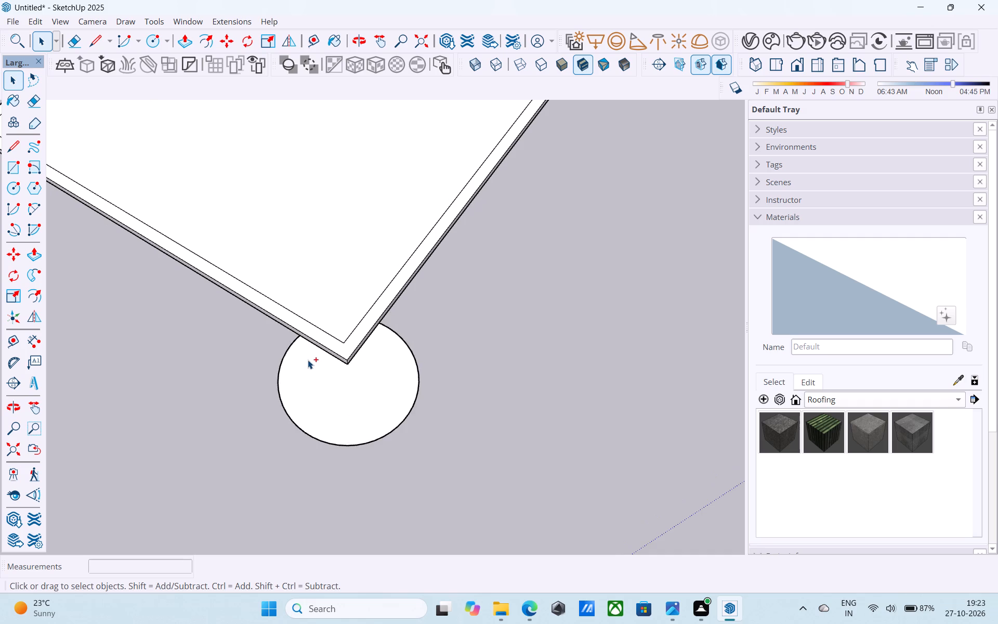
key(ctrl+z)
Draw a 50-sided circle with a 4' radius, centred just outside the base's corner and overlapping its top face.
middle_drag(309, 368, 280, 368)
key(c)
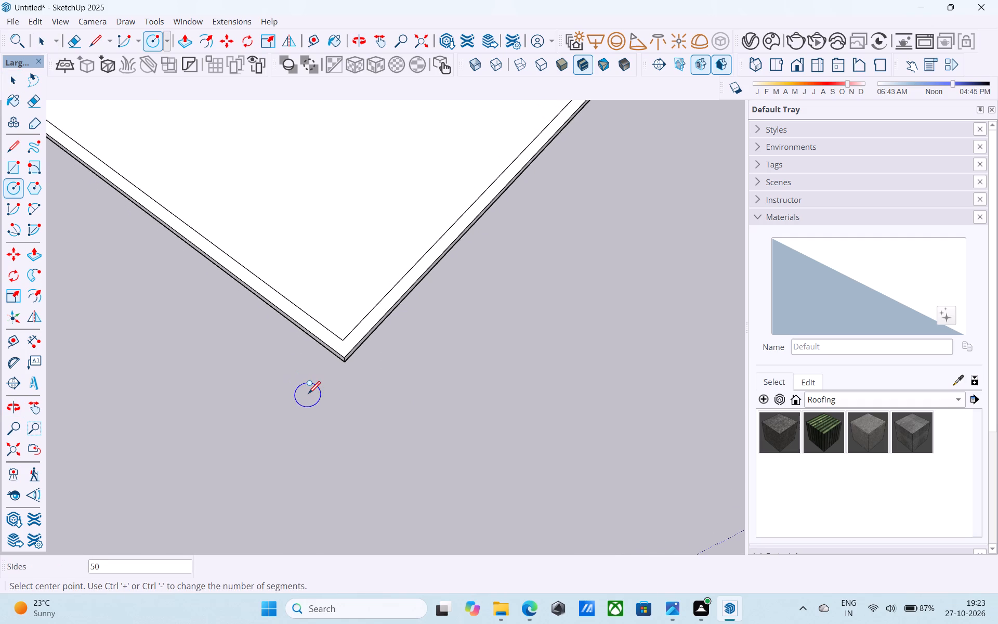
click(305, 394)
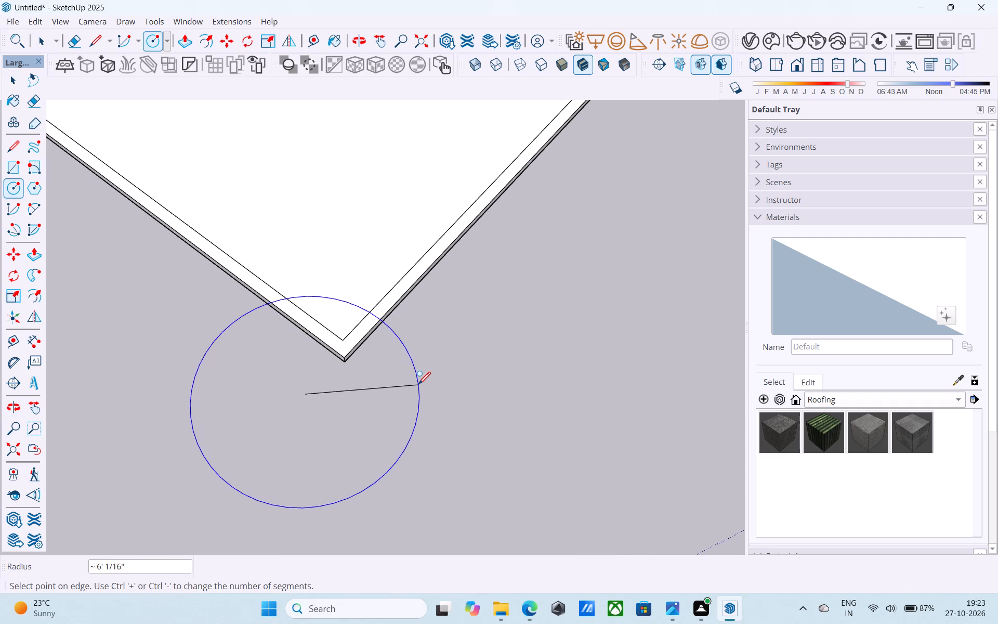
key(c)
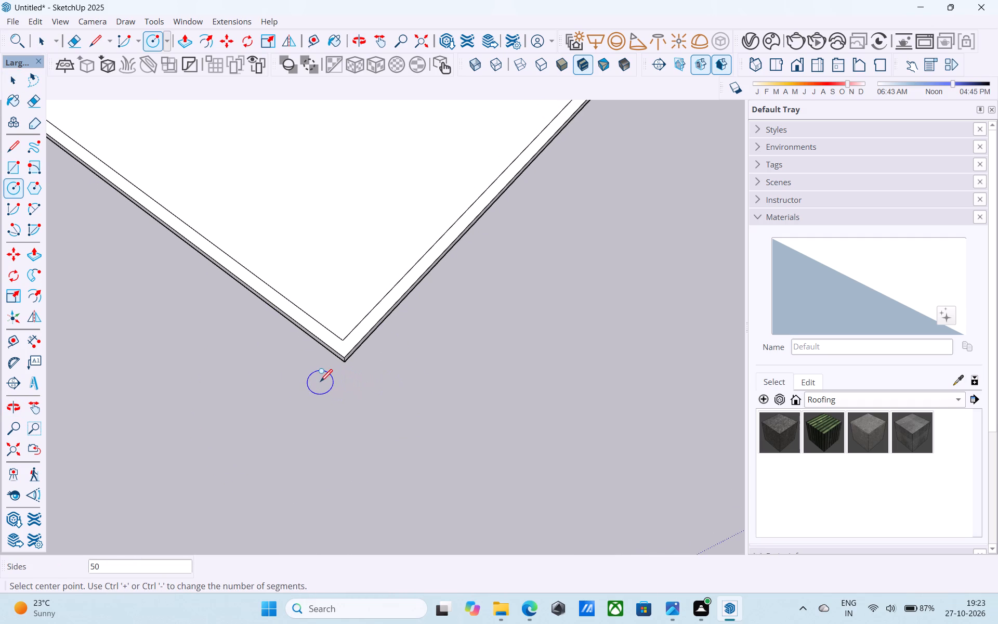
click(320, 384)
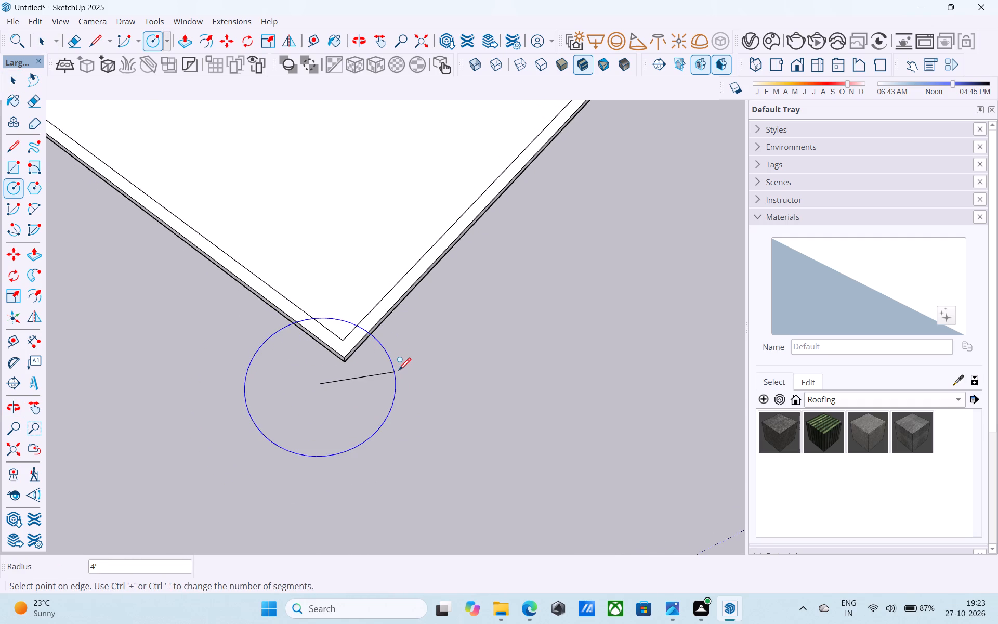
click(399, 371)
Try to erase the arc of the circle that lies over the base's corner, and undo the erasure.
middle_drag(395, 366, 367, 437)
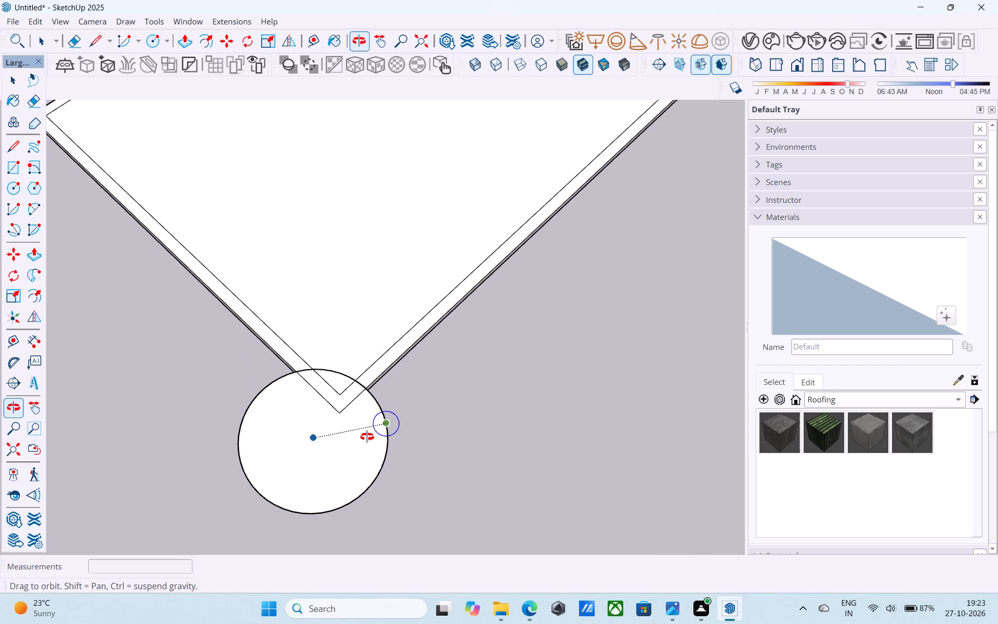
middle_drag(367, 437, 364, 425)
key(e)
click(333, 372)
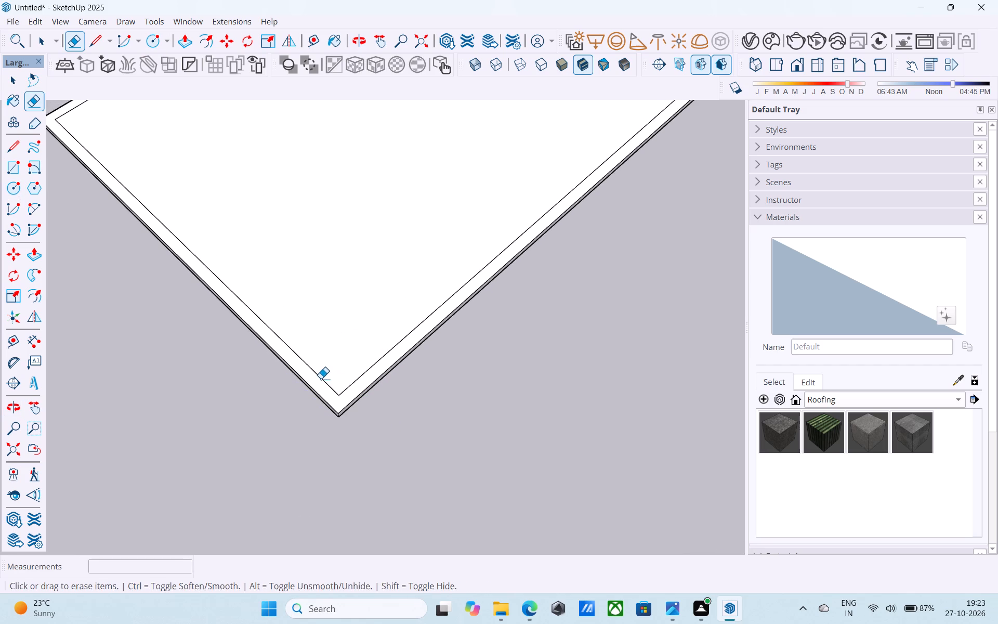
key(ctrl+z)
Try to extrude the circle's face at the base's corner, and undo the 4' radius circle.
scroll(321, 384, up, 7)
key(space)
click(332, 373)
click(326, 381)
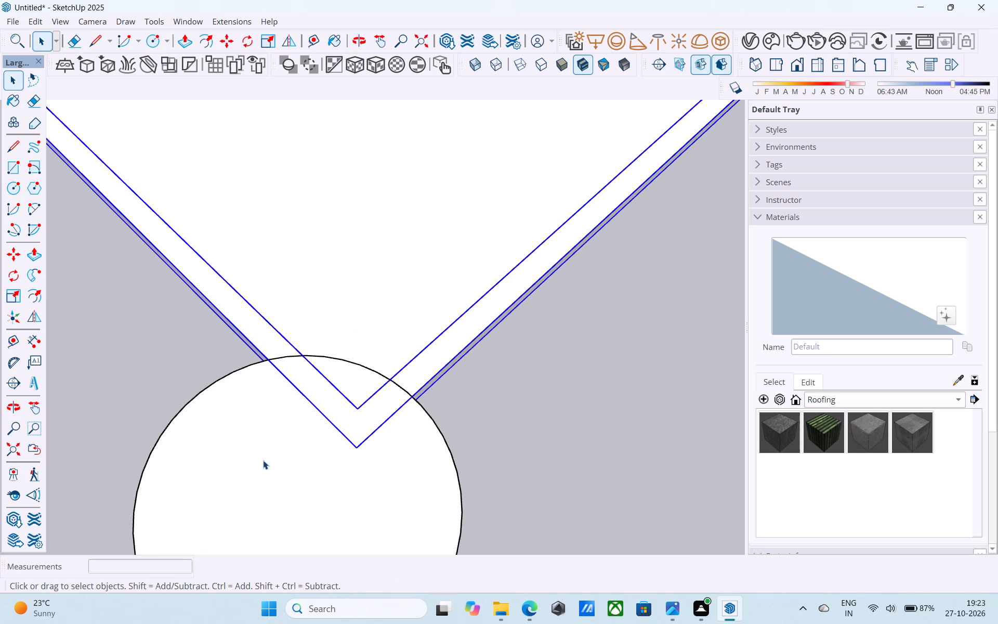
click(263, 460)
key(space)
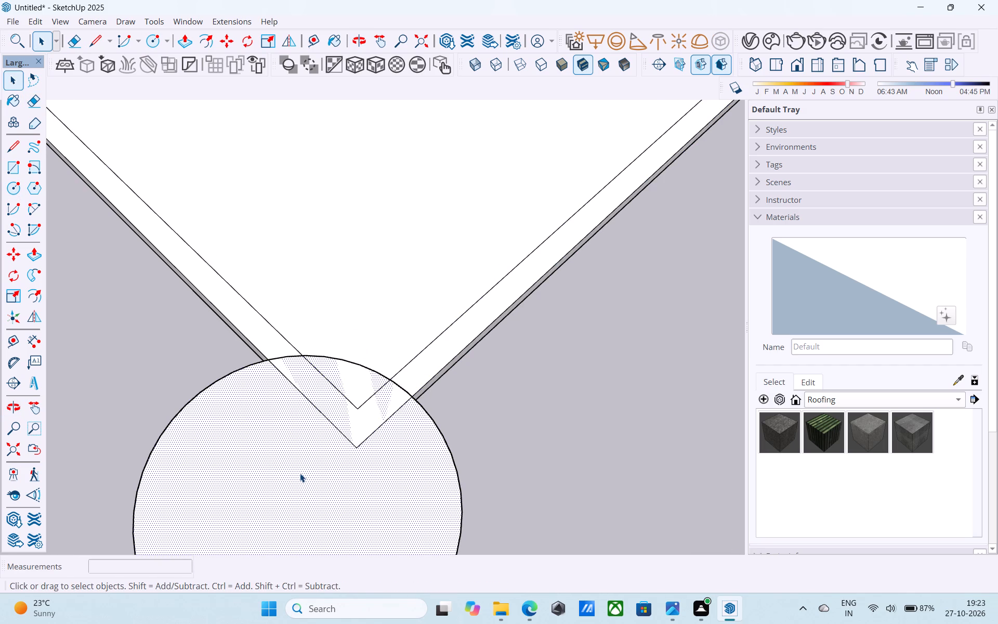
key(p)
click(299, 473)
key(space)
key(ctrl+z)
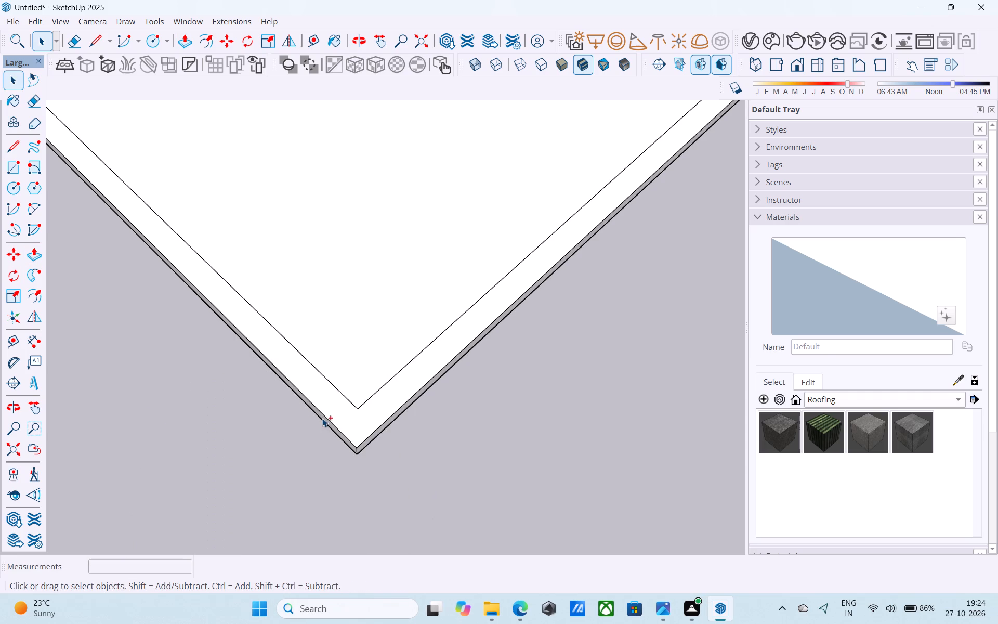
Open the base group for editing.
double_click(333, 401)
middle_drag(333, 402, 314, 411)
Examine the base's near corner from several angles to locate a centre point for the circle.
key(c)
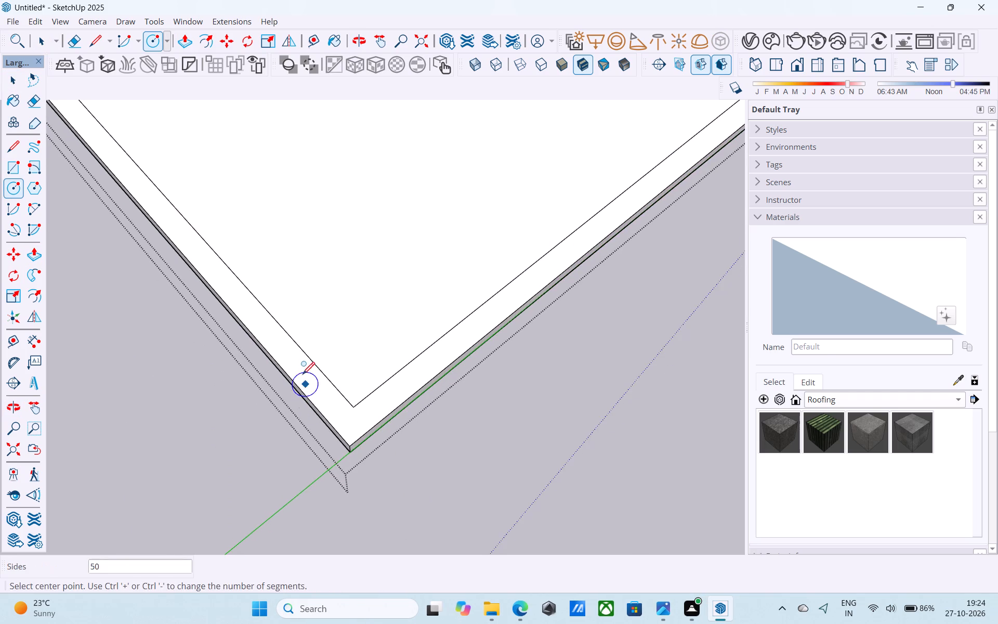
middle_click(302, 375)
scroll(302, 375, down, 6)
middle_click(302, 375)
scroll(301, 375, down, 4)
middle_drag(321, 391, 256, 461)
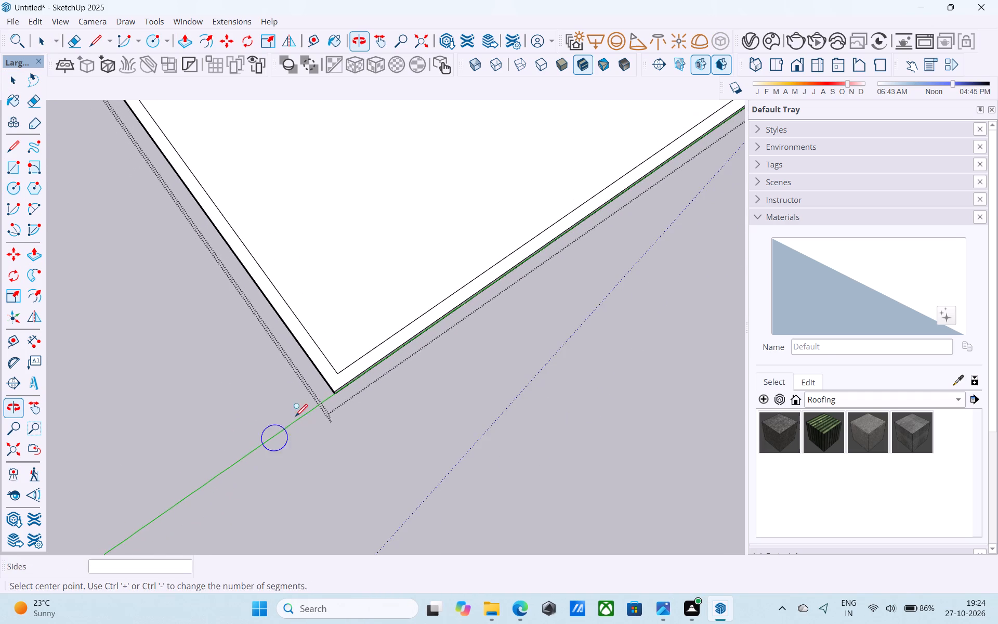
scroll(318, 398, up, 4)
scroll(318, 398, down, 3)
shift+middle_drag(318, 398, 266, 424)
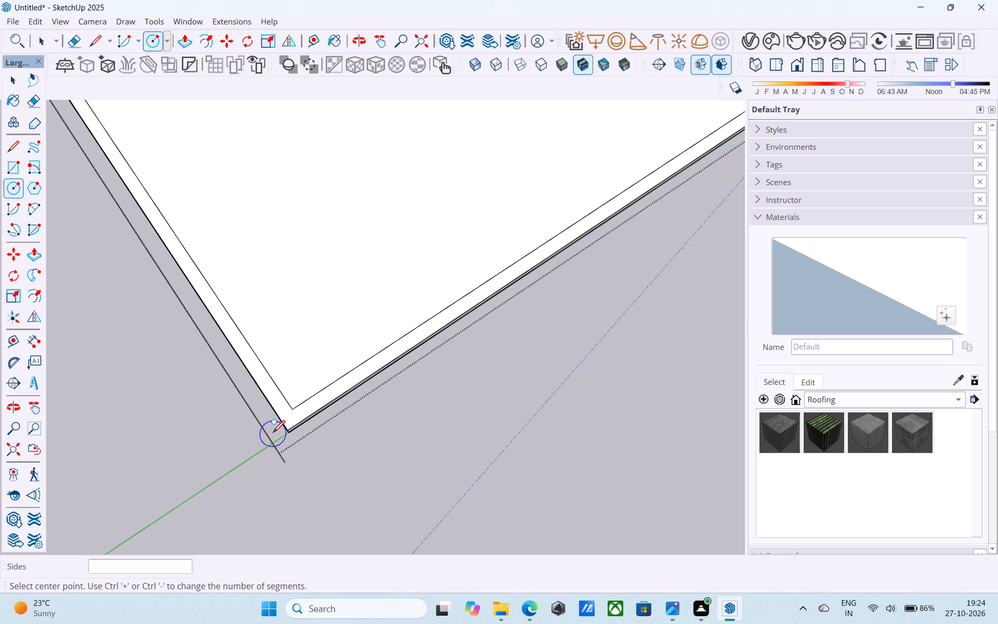
middle_drag(274, 454, 189, 411)
middle_drag(279, 314, 392, 228)
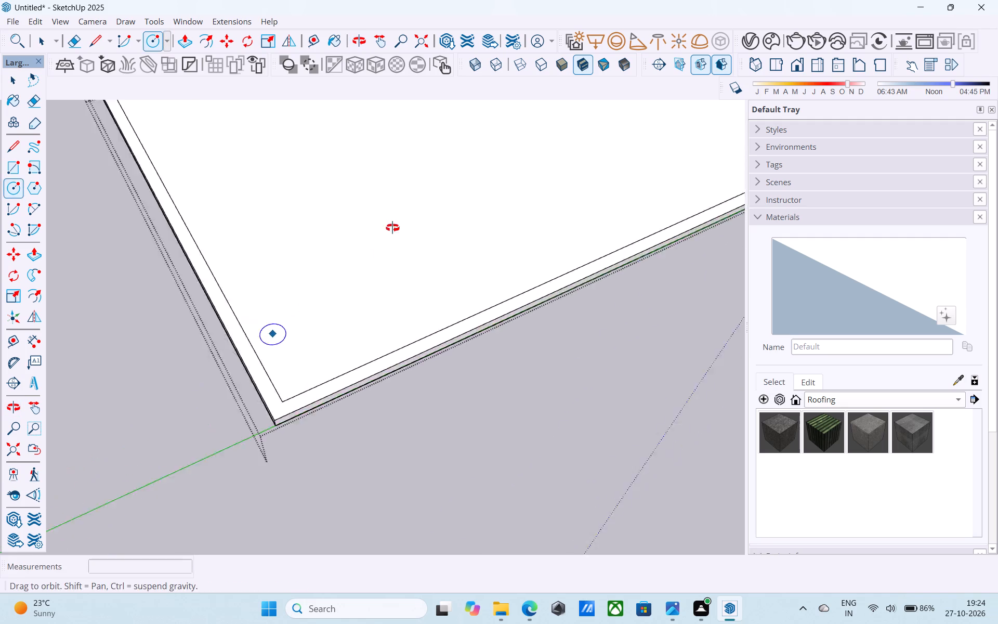
middle_drag(392, 228, 401, 221)
scroll(401, 227, down, 5)
middle_drag(393, 282, 363, 382)
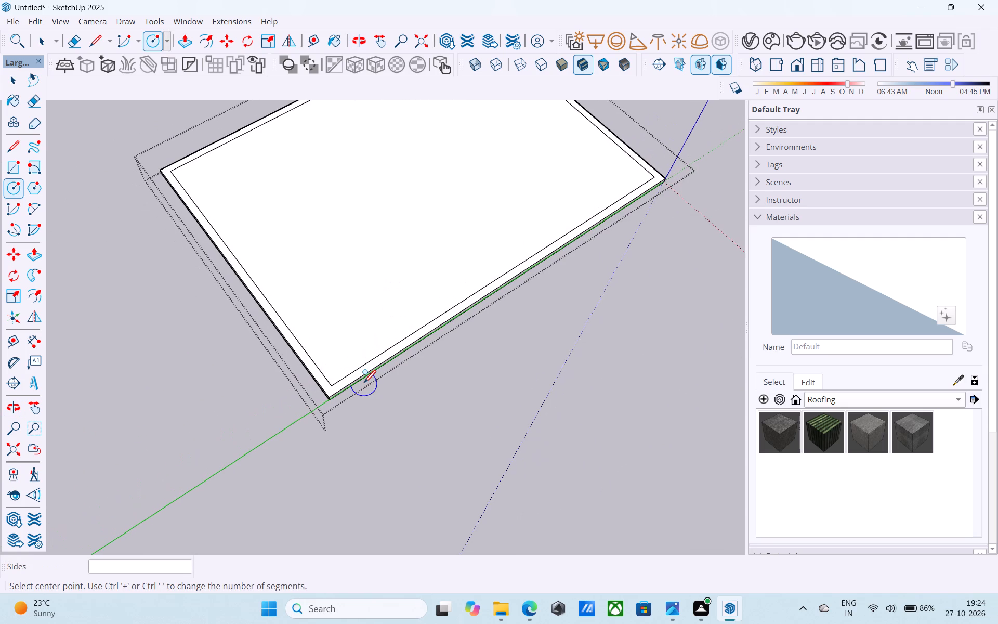
middle_drag(379, 317, 400, 231)
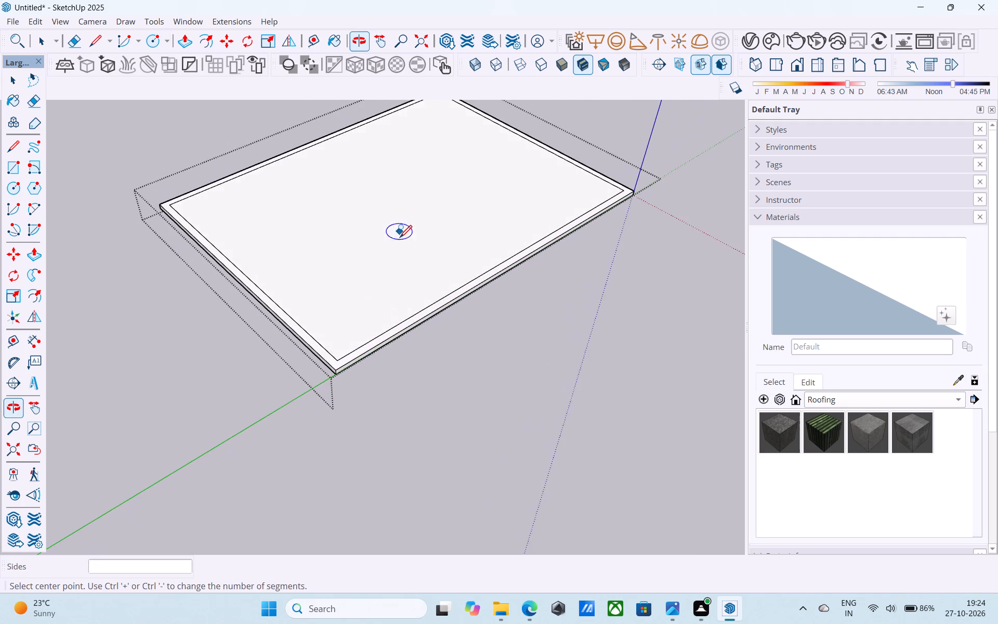
middle_drag(347, 400, 380, 276)
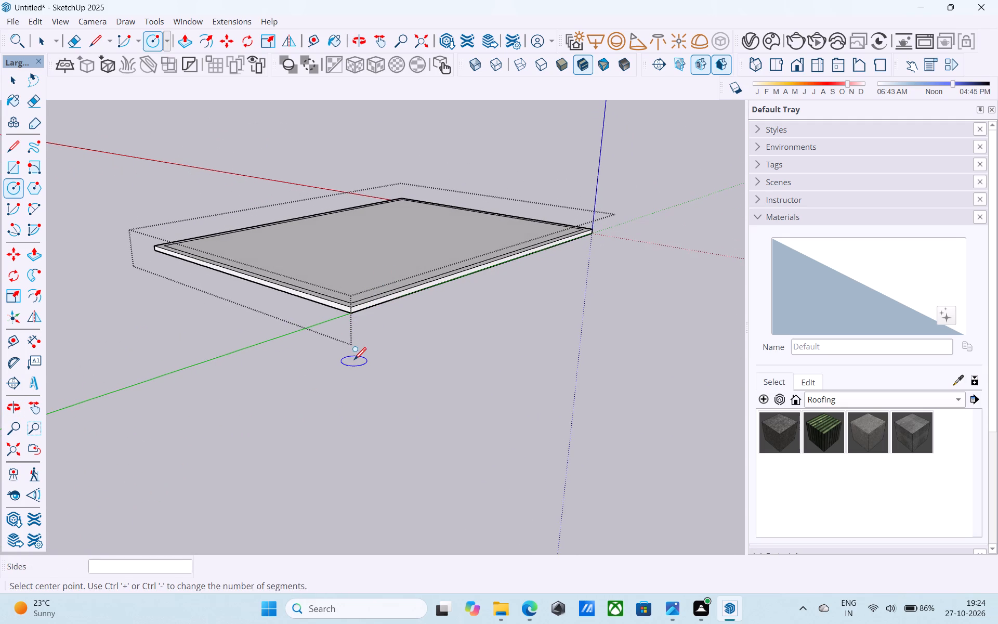
middle_drag(354, 359, 349, 358)
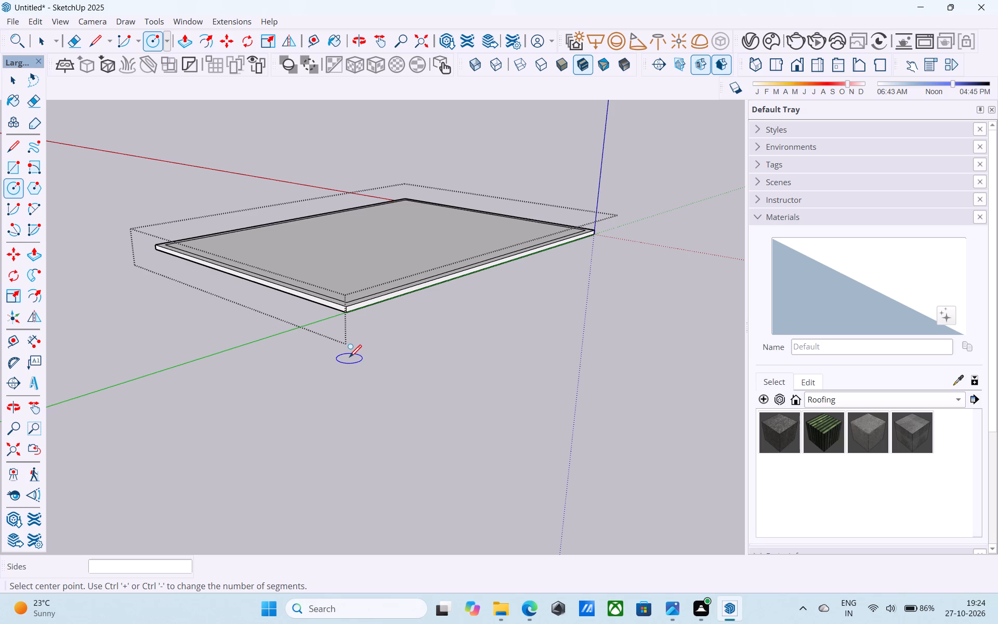
middle_drag(349, 357, 333, 408)
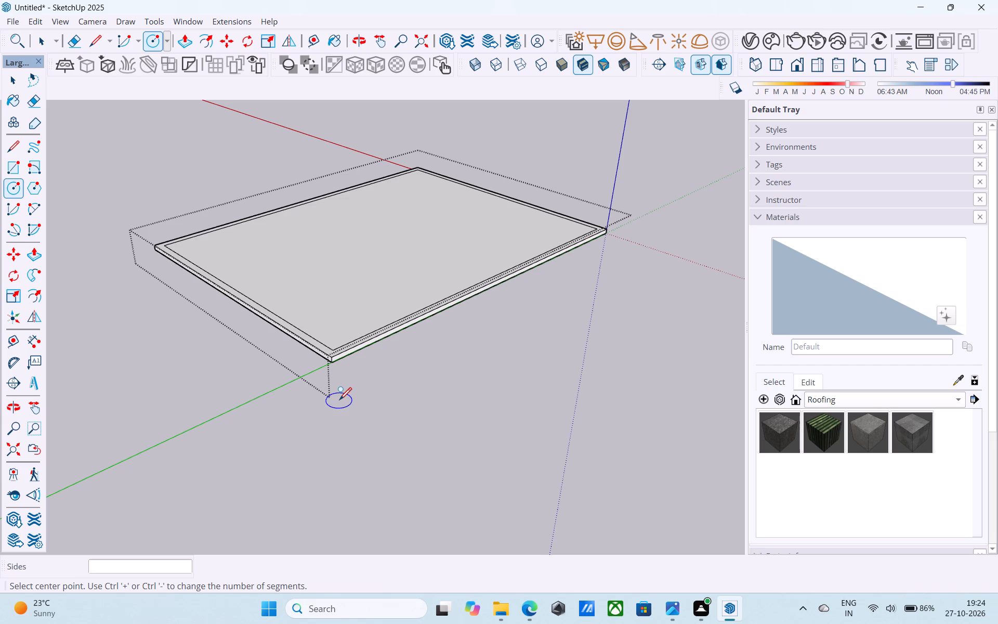
scroll(358, 390, down, 4)
middle_drag(358, 391, 331, 535)
scroll(337, 443, up, 5)
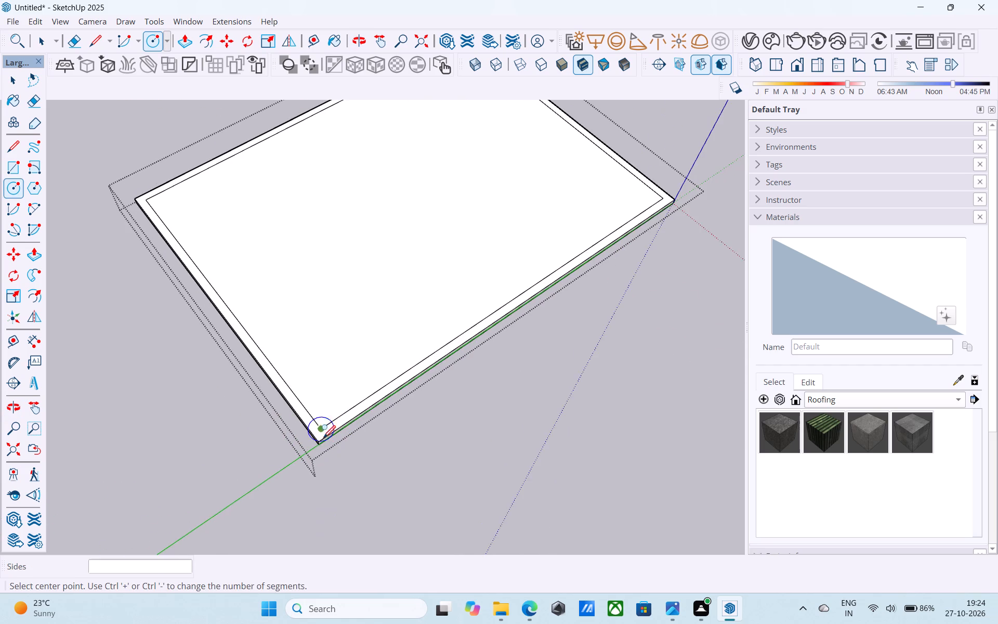
middle_drag(325, 448, 322, 492)
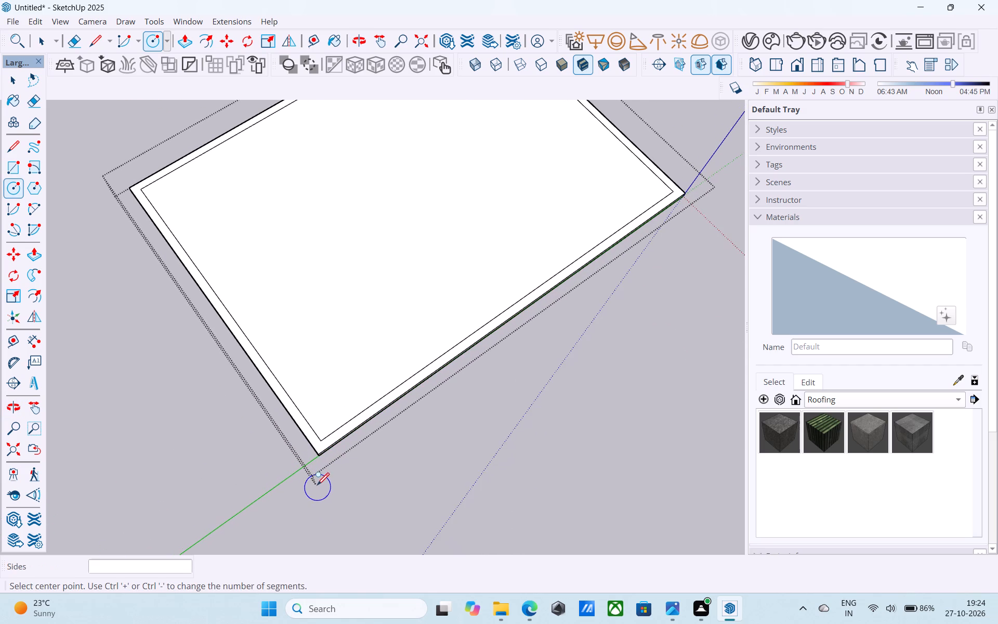
scroll(311, 472, up, 4)
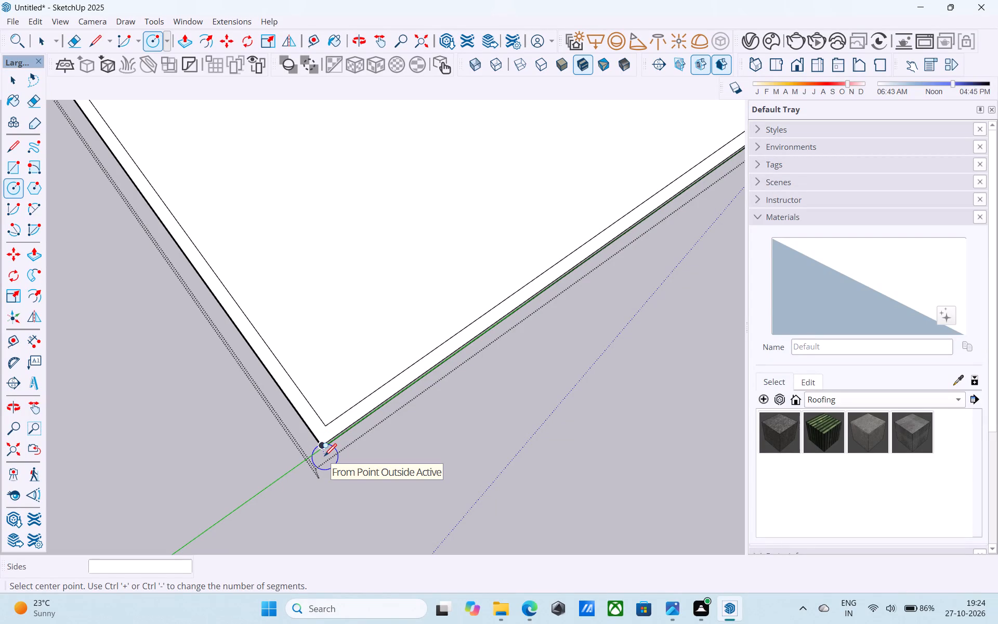
middle_drag(341, 354, 347, 334)
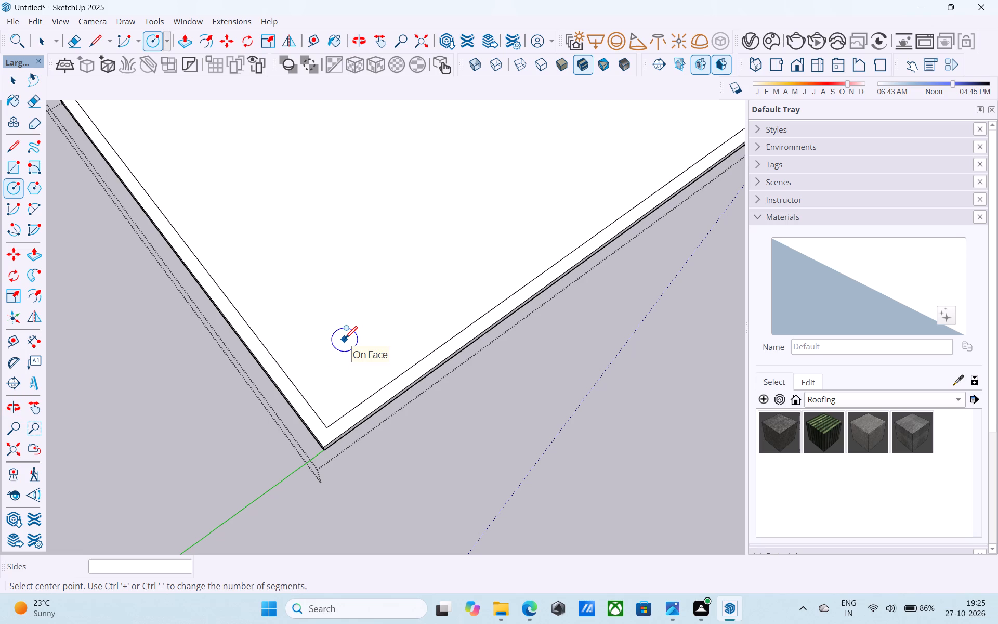
middle_drag(345, 345, 298, 210)
scroll(303, 224, down, 7)
middle_drag(319, 267, 290, 340)
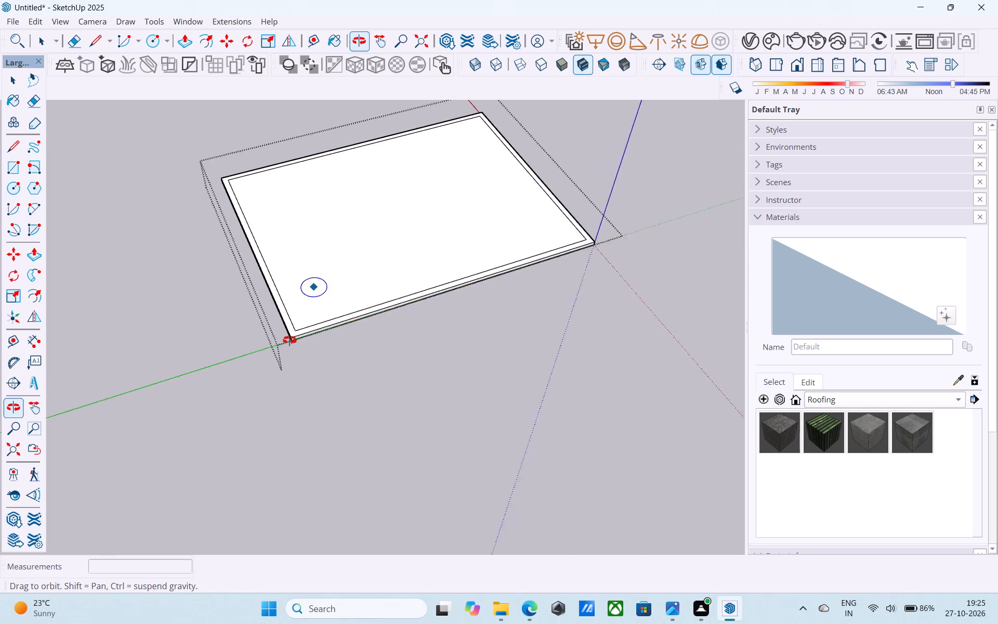
middle_drag(290, 340, 302, 389)
scroll(300, 381, up, 20)
scroll(300, 381, up, 3)
middle_drag(292, 357, 342, 258)
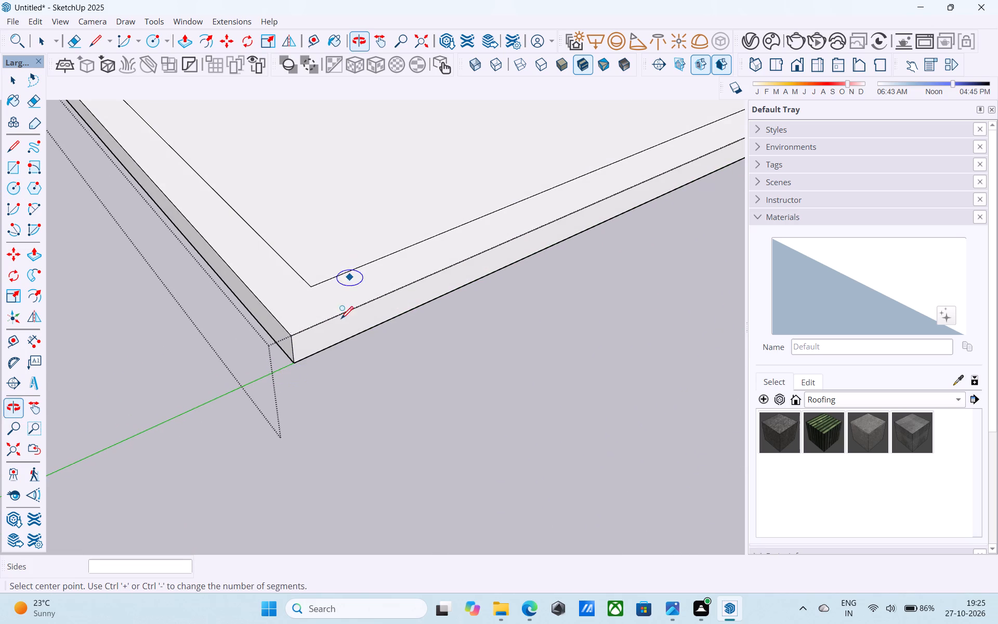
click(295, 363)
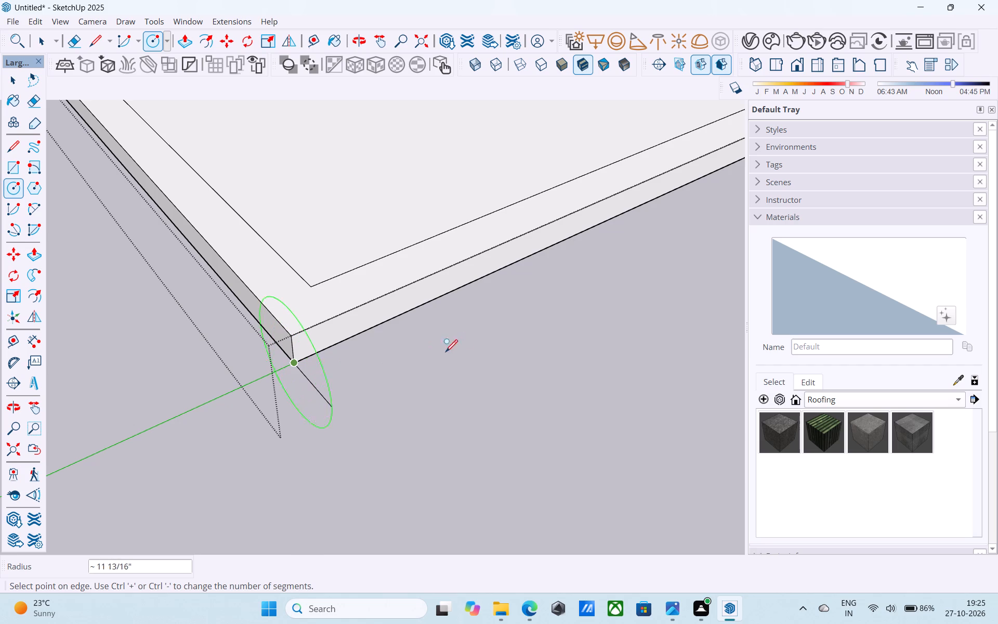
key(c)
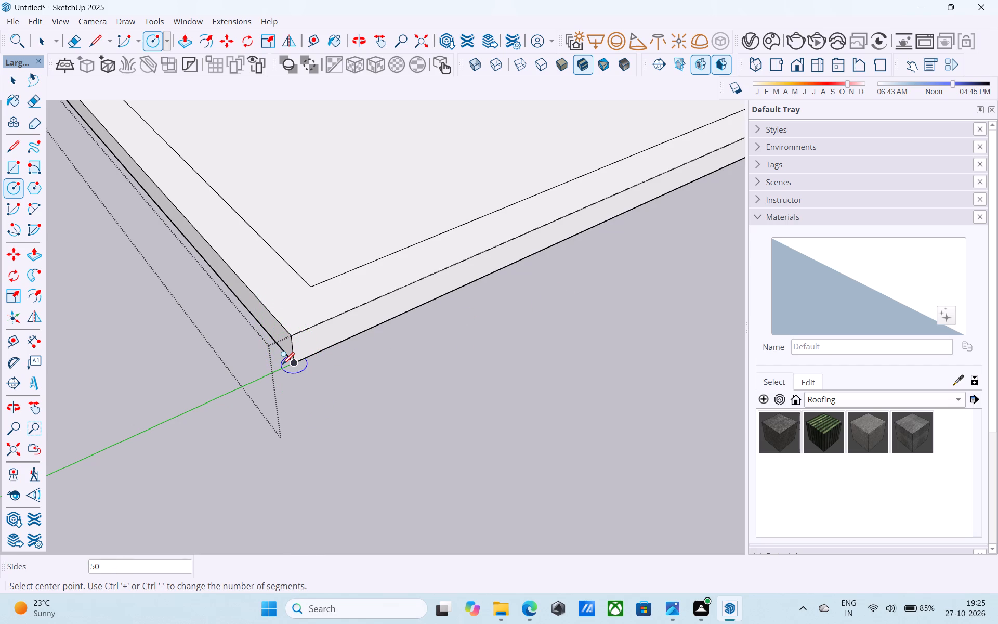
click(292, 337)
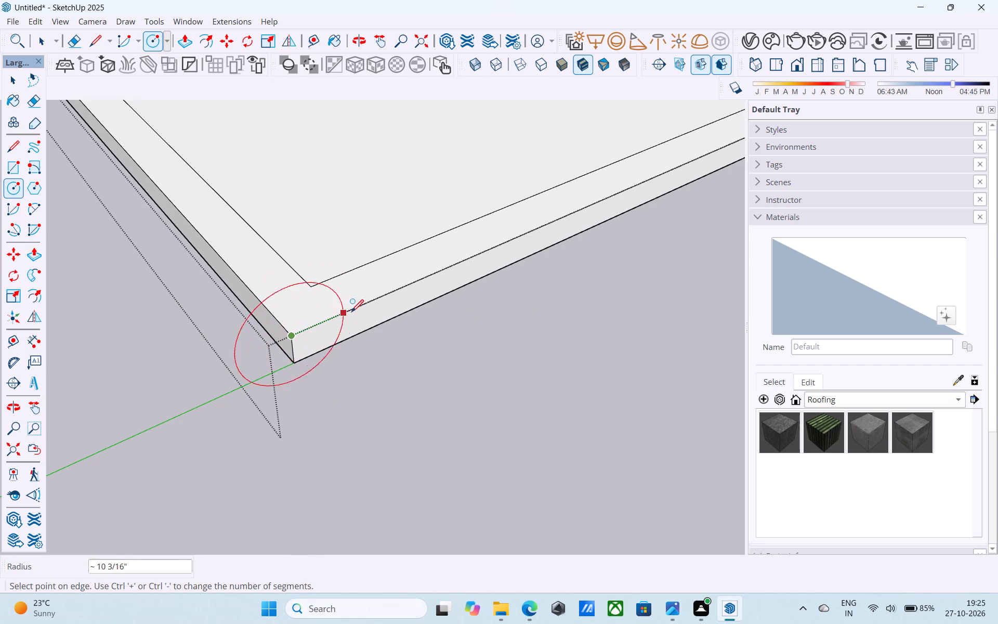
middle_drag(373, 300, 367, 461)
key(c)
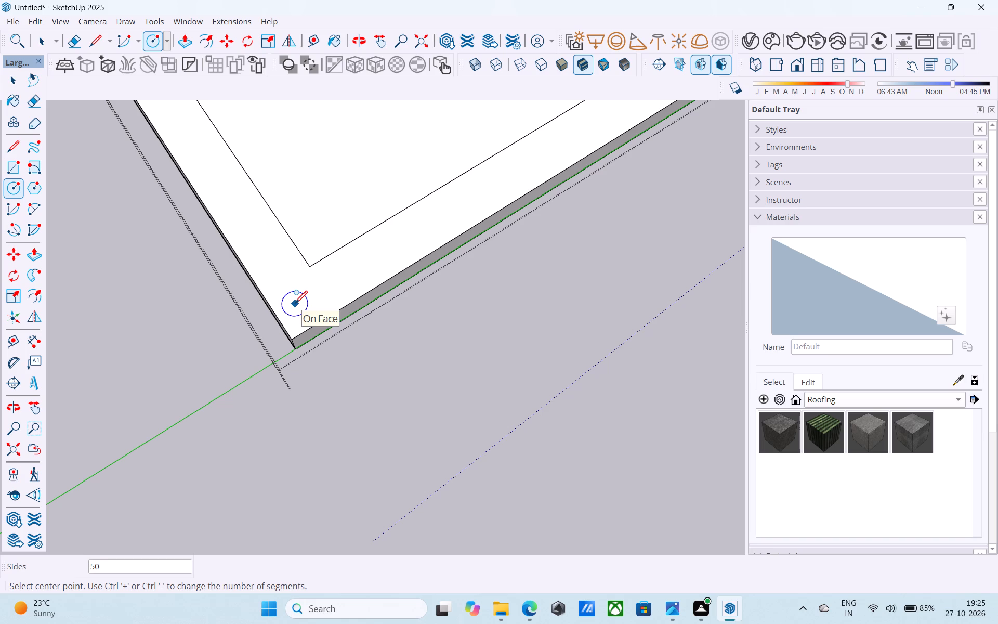
Draw a 50-sided circle with a 4' radius, centred on the base's top face just inside its near corner.
scroll(297, 327, up, 5)
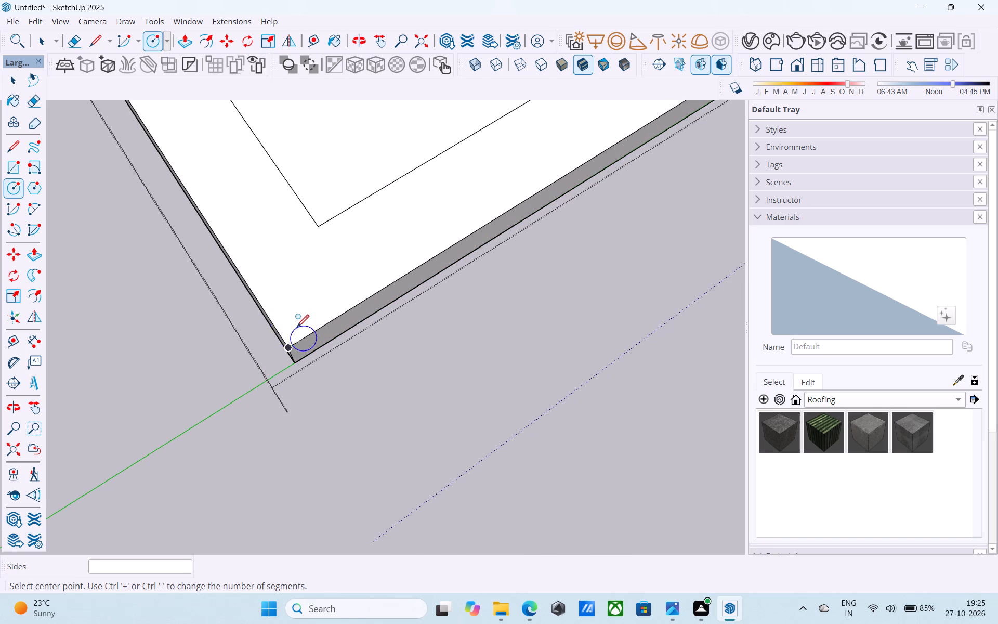
click(296, 321)
scroll(390, 230, down, 5)
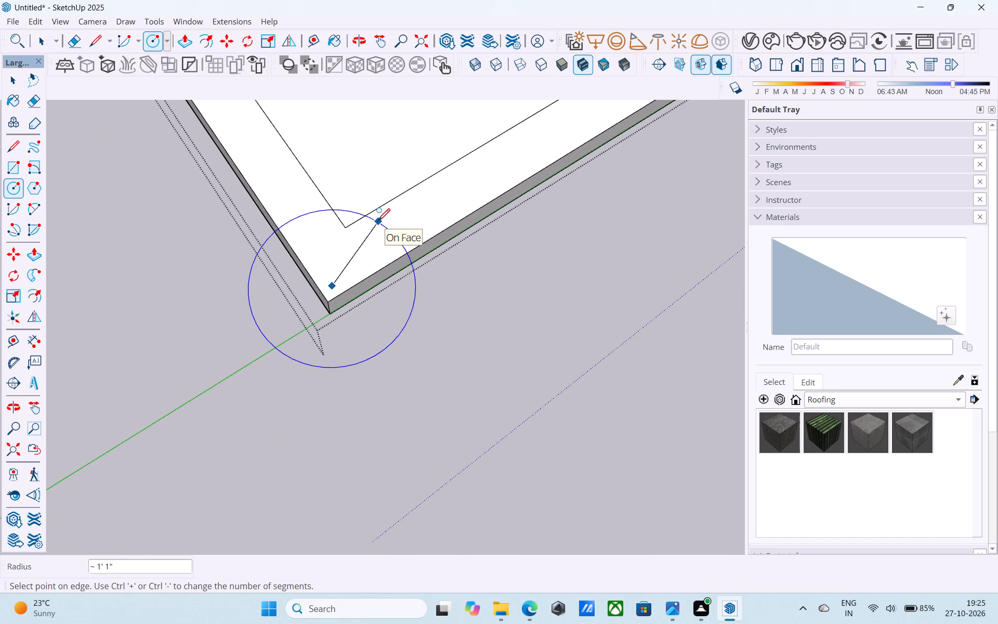
text(4')
key(Return)
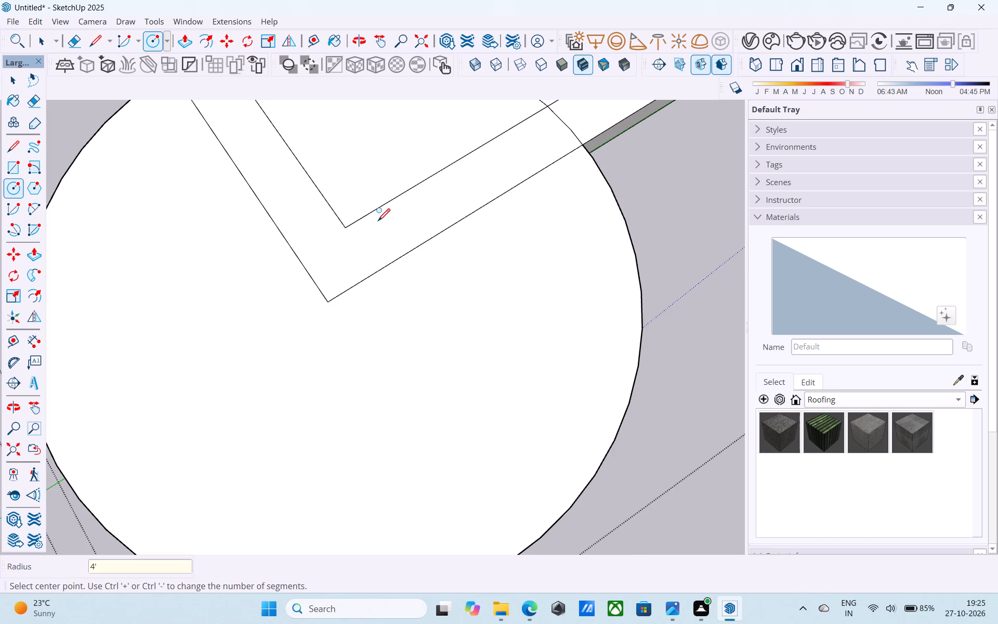
Push/Pull the part of the circle lying outside the base's corner up by 10'.
scroll(399, 280, down, 10)
middle_click(399, 281)
scroll(401, 284, up, 1)
scroll(401, 284, down, 13)
middle_drag(428, 275, 255, 331)
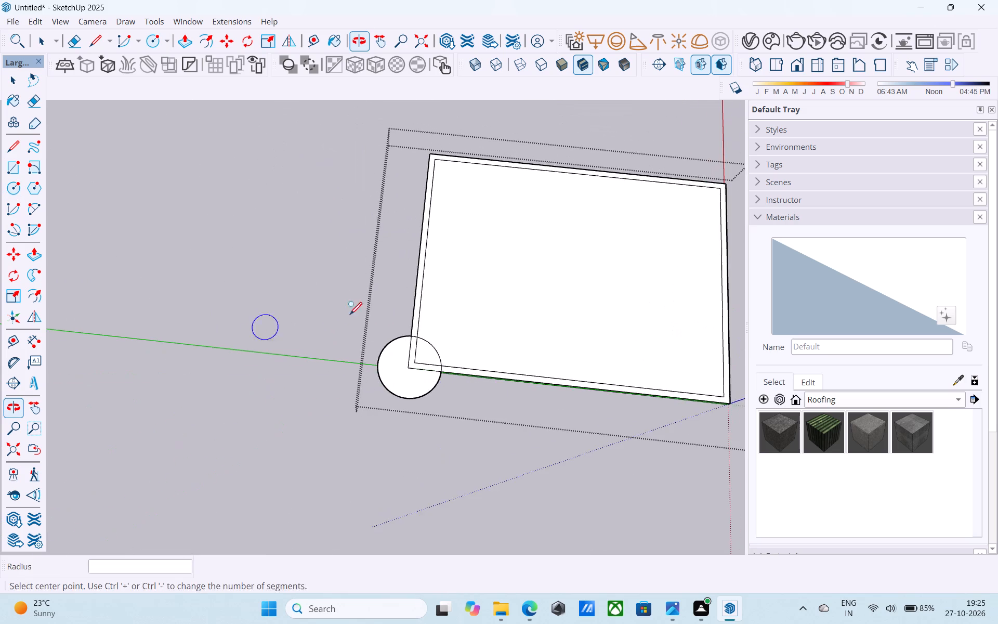
shift+middle_drag(480, 301, 487, 244)
middle_drag(443, 357, 428, 308)
middle_drag(387, 394, 424, 378)
scroll(403, 344, up, 2)
scroll(403, 344, down, 1)
scroll(403, 344, up, 5)
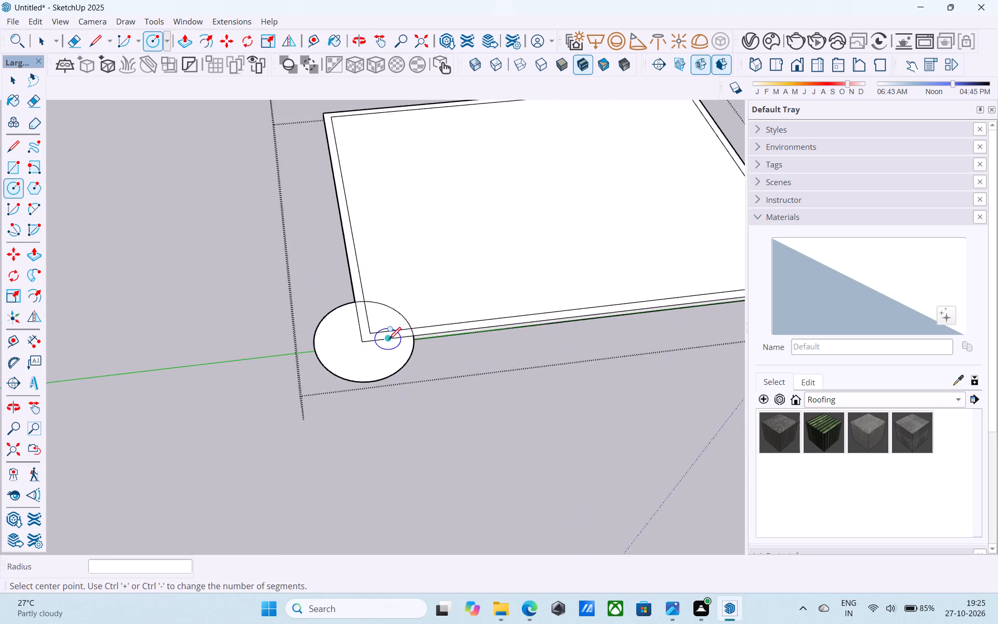
scroll(389, 341, up, 8)
key(space)
click(356, 373)
key(p)
click(356, 373)
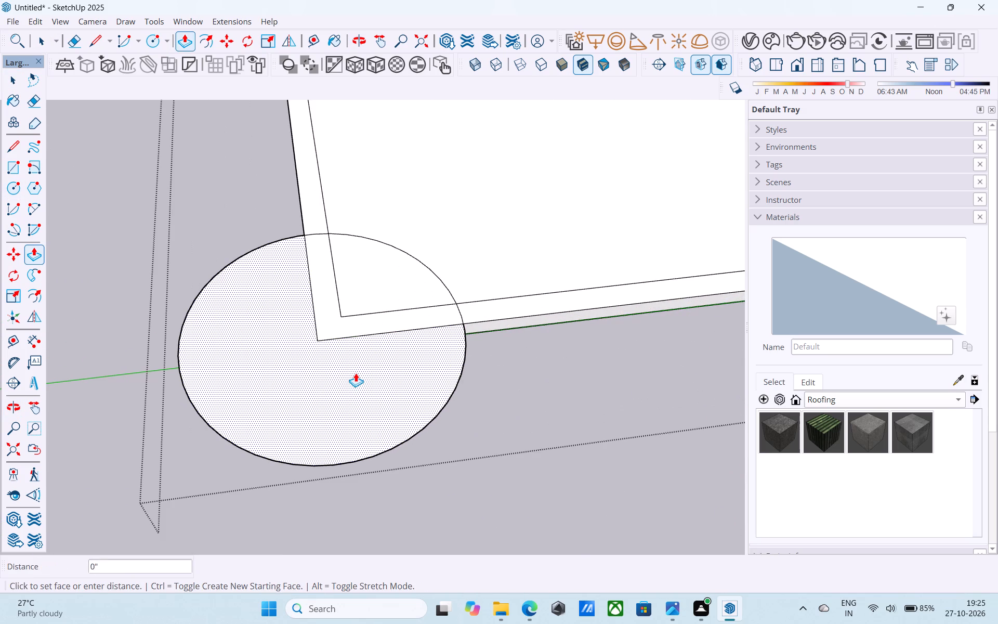
scroll(356, 366, down, 5)
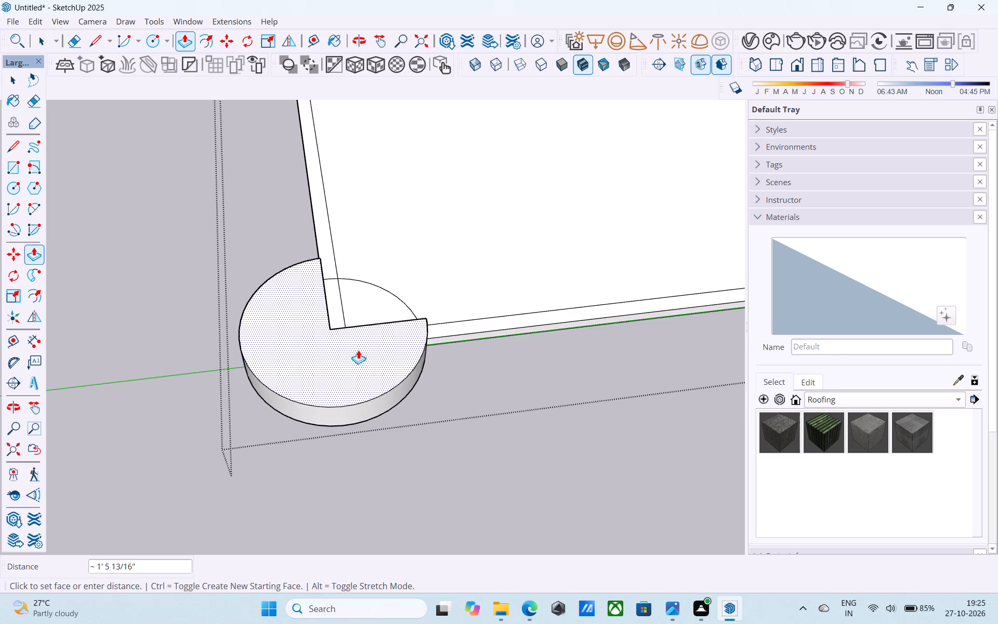
text(10')
key(Return)
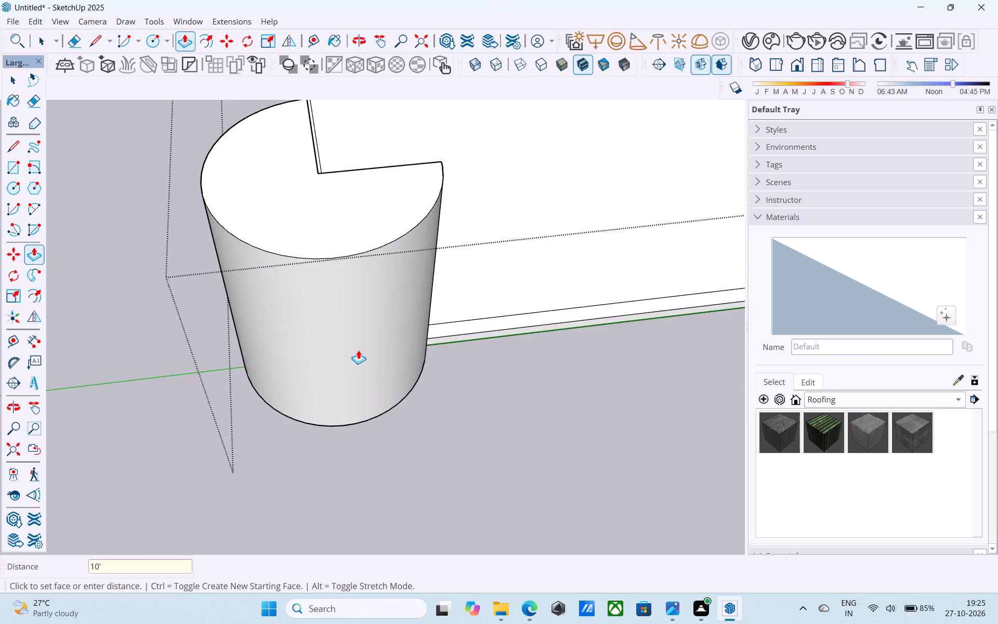
Raise the notched cylinder's top face by another 10'.
drag(332, 227, 335, 220)
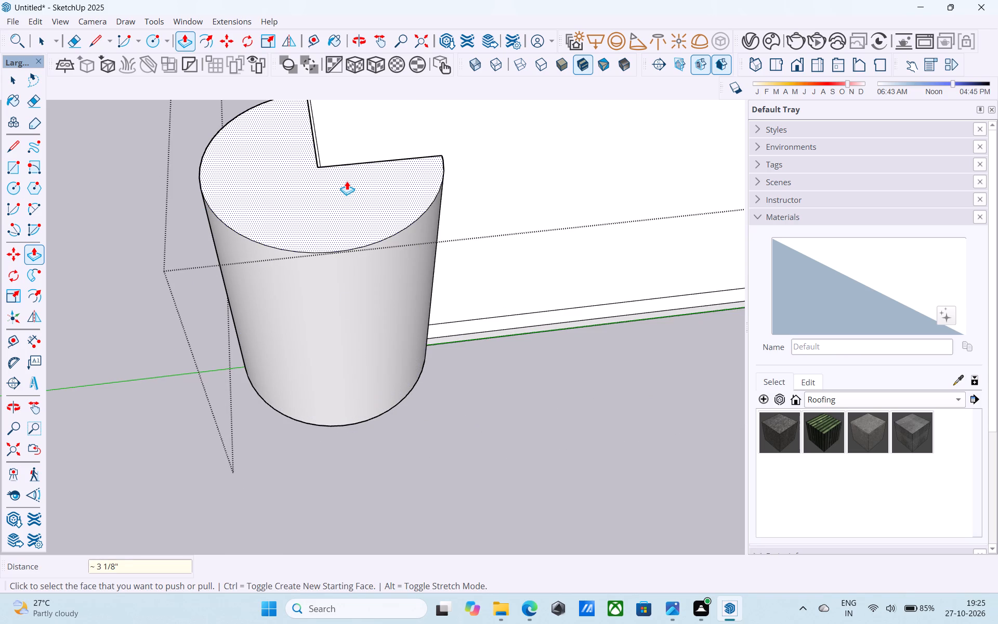
text(10')
key(Return)
Push/Pull the notched cylinder's top face up by another 70'.
scroll(287, 190, down, 3)
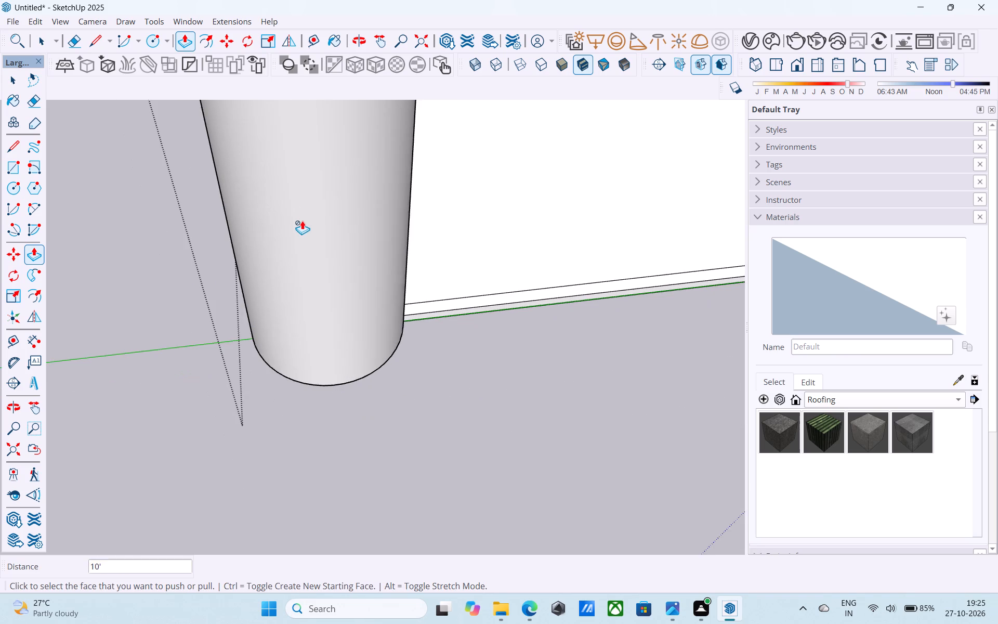
scroll(302, 220, down, 11)
shift+middle_drag(311, 229, 313, 248)
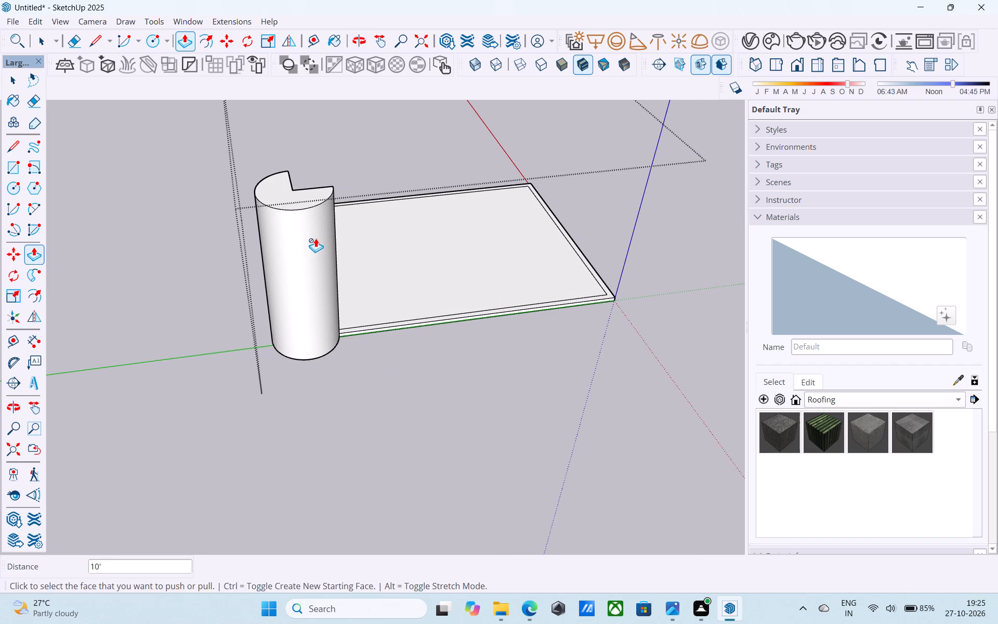
scroll(324, 244, down, 3)
middle_drag(325, 247, 316, 337)
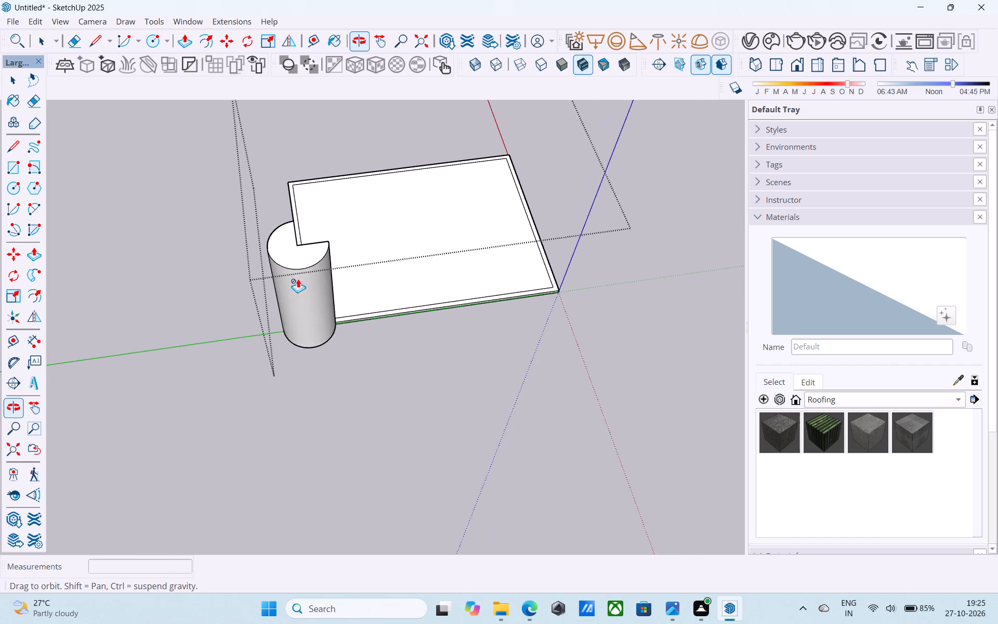
scroll(287, 252, up, 1)
click(287, 250)
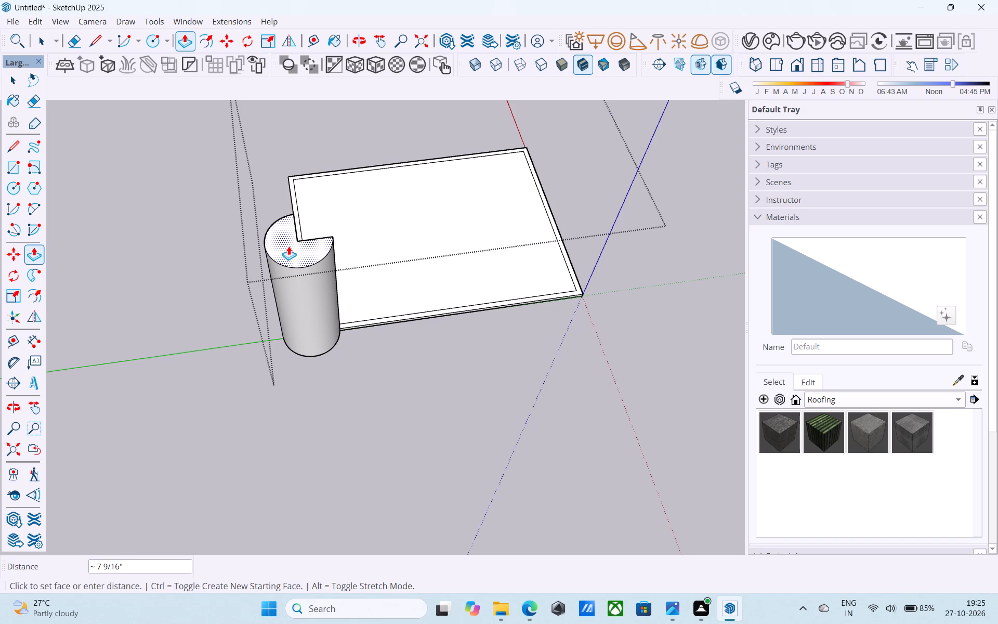
text(70')
key(Return)
Examine the tall notched cylinder and the base from several angles.
scroll(299, 244, down, 6)
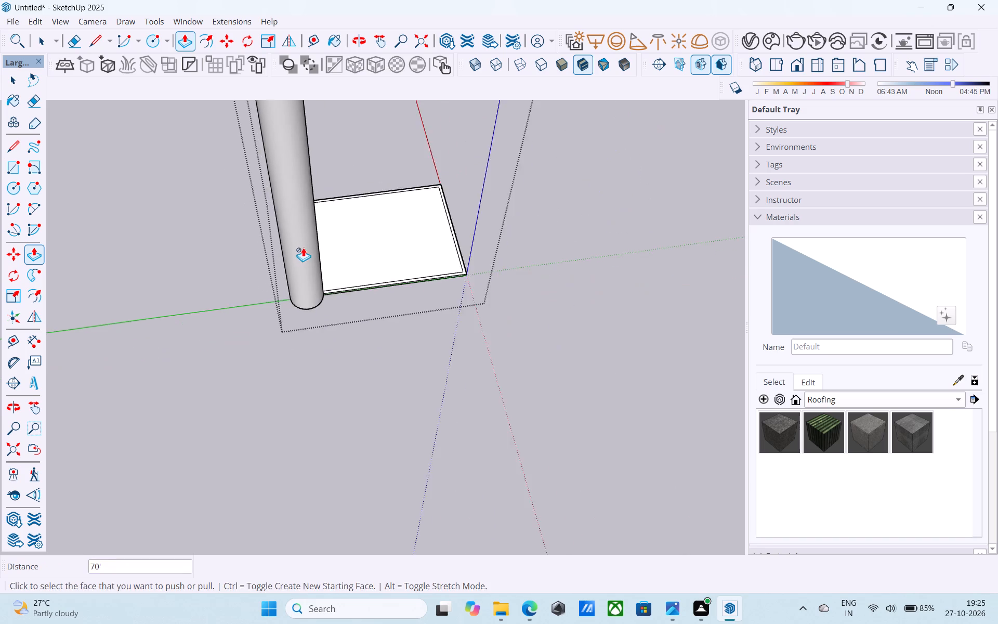
scroll(303, 248, down, 7)
shift+middle_drag(315, 302, 293, 165)
middle_drag(359, 270, 273, 238)
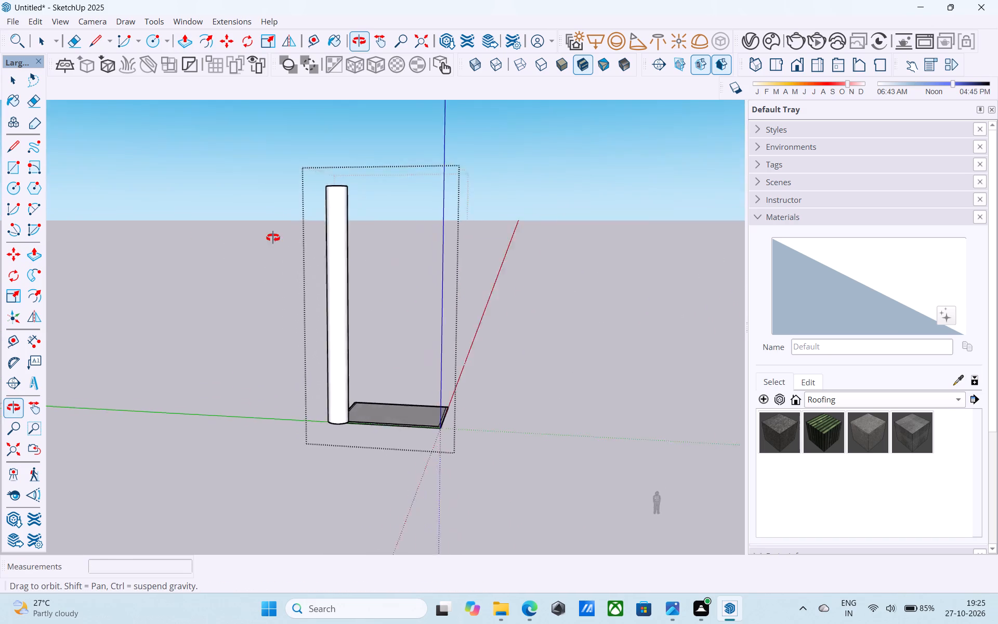
middle_drag(273, 238, 144, 251)
middle_drag(393, 223, 378, 334)
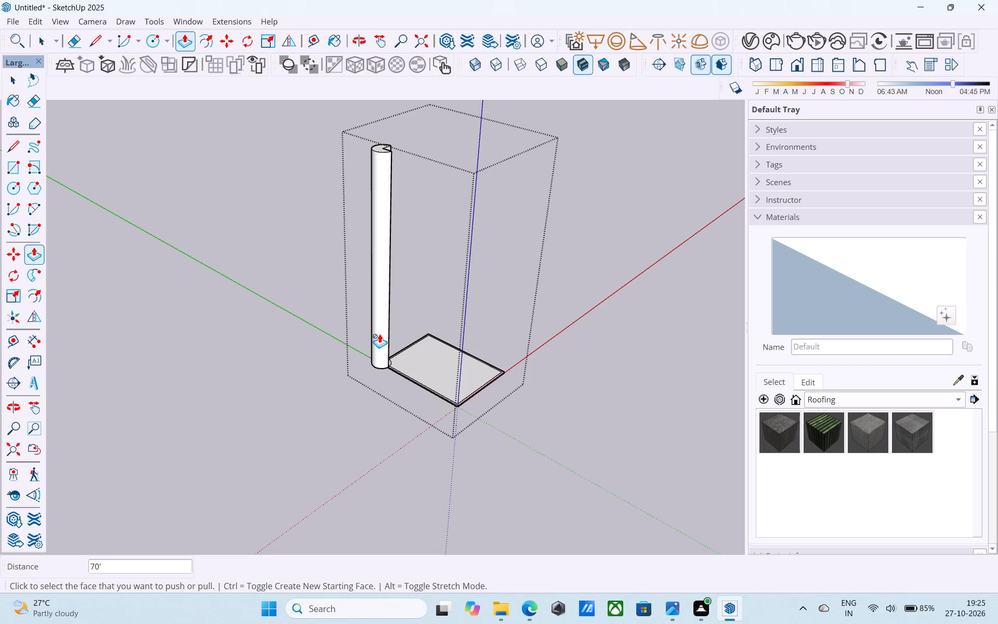
middle_drag(382, 333, 431, 322)
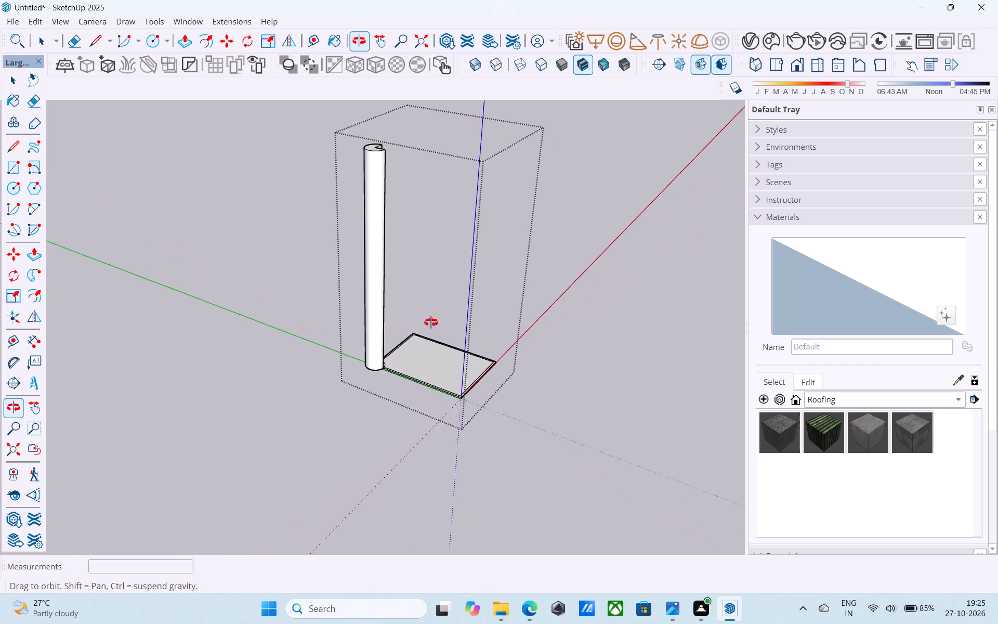
middle_drag(431, 322, 396, 402)
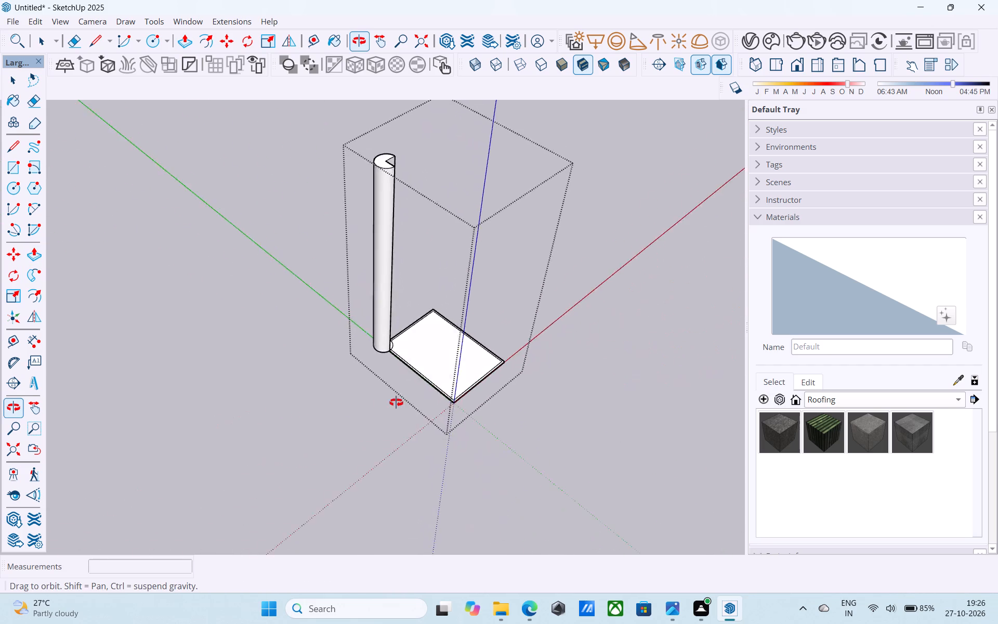
middle_drag(396, 402, 574, 348)
scroll(342, 392, down, 3)
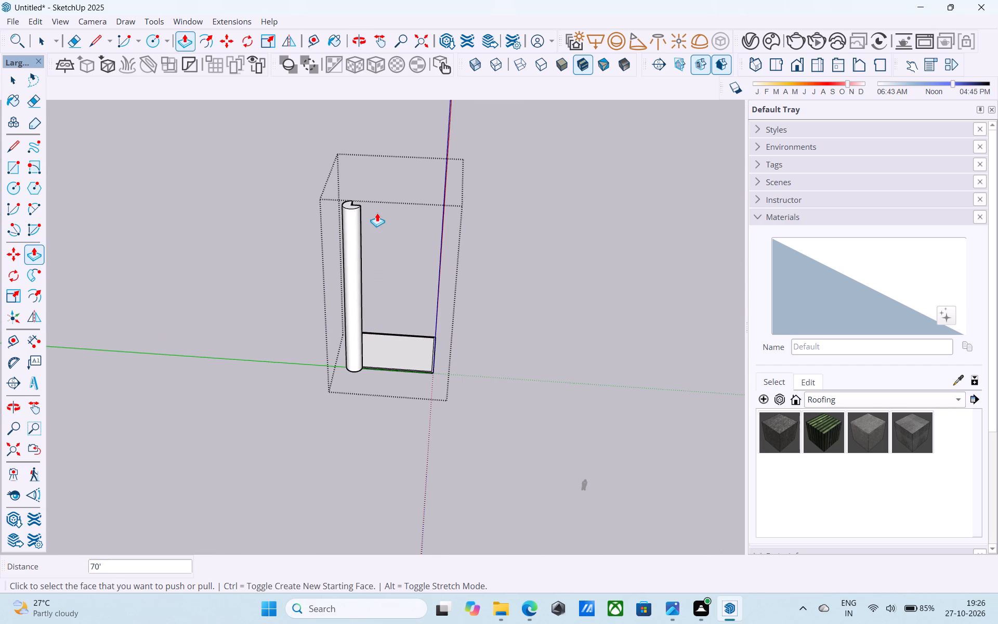
middle_drag(378, 205, 419, 96)
scroll(383, 200, up, 4)
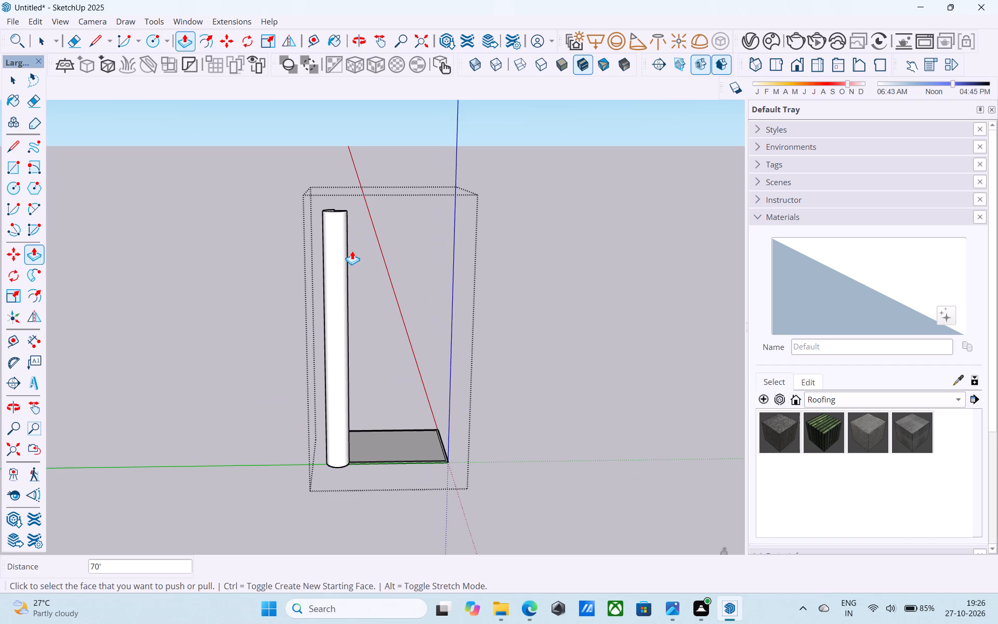
middle_drag(352, 251, 316, 236)
middle_drag(432, 238, 305, 262)
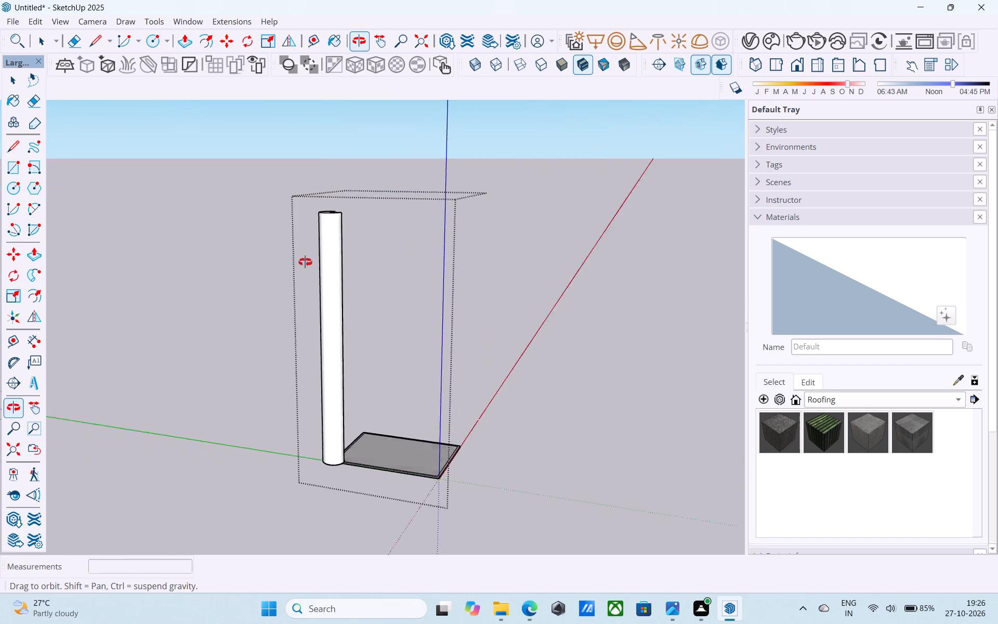
middle_drag(305, 262, 196, 292)
middle_drag(365, 276, 288, 352)
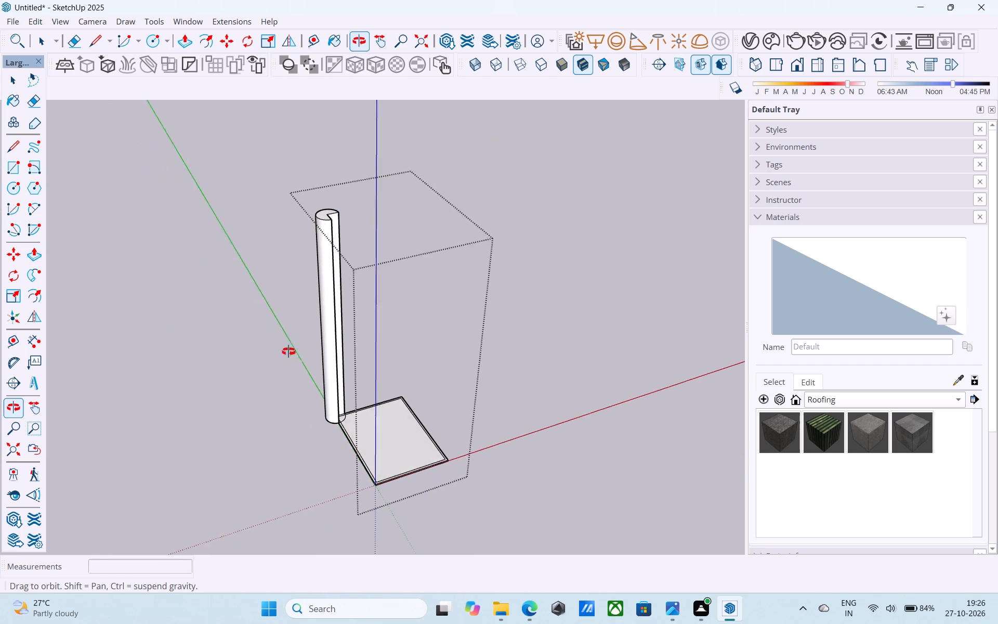
middle_drag(288, 352, 270, 361)
middle_drag(338, 252, 205, 296)
scroll(285, 246, up, 5)
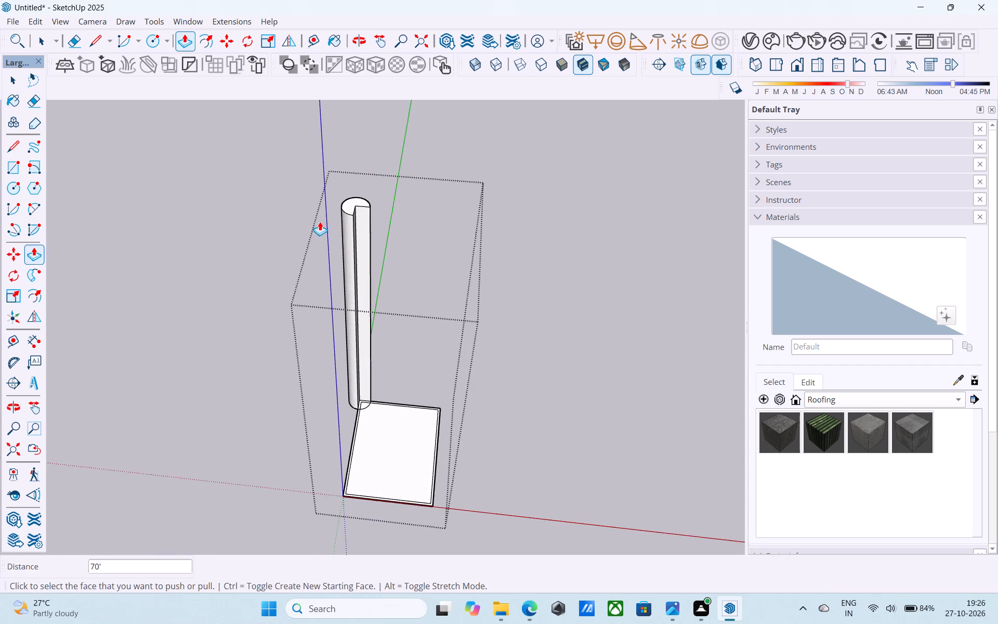
scroll(320, 222, up, 1)
middle_drag(379, 220, 284, 233)
scroll(350, 250, up, 3)
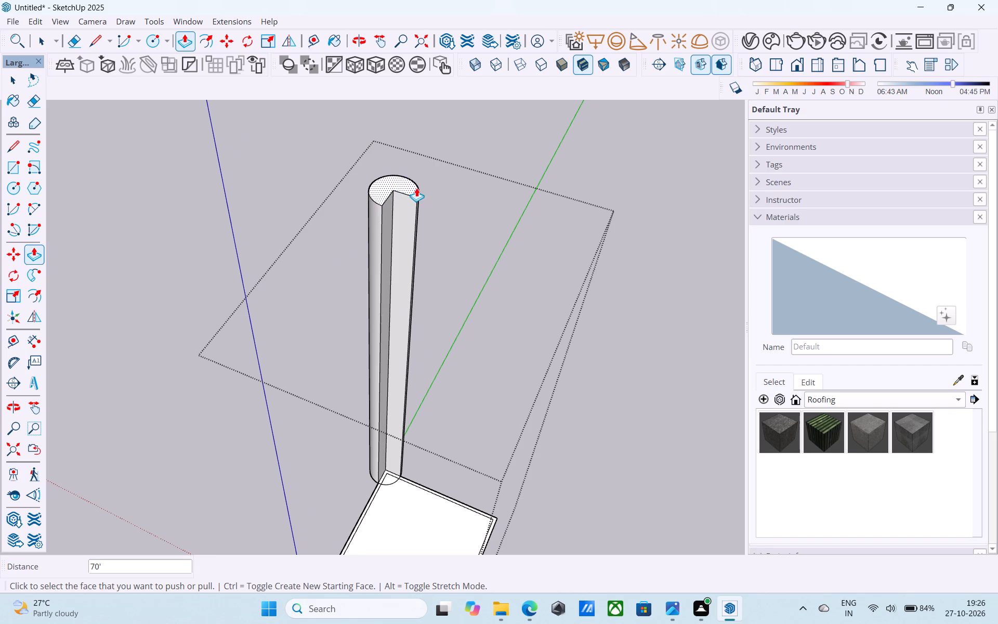
middle_drag(385, 207, 492, 206)
scroll(415, 231, down, 18)
middle_drag(413, 232, 631, 206)
middle_drag(331, 305, 436, 263)
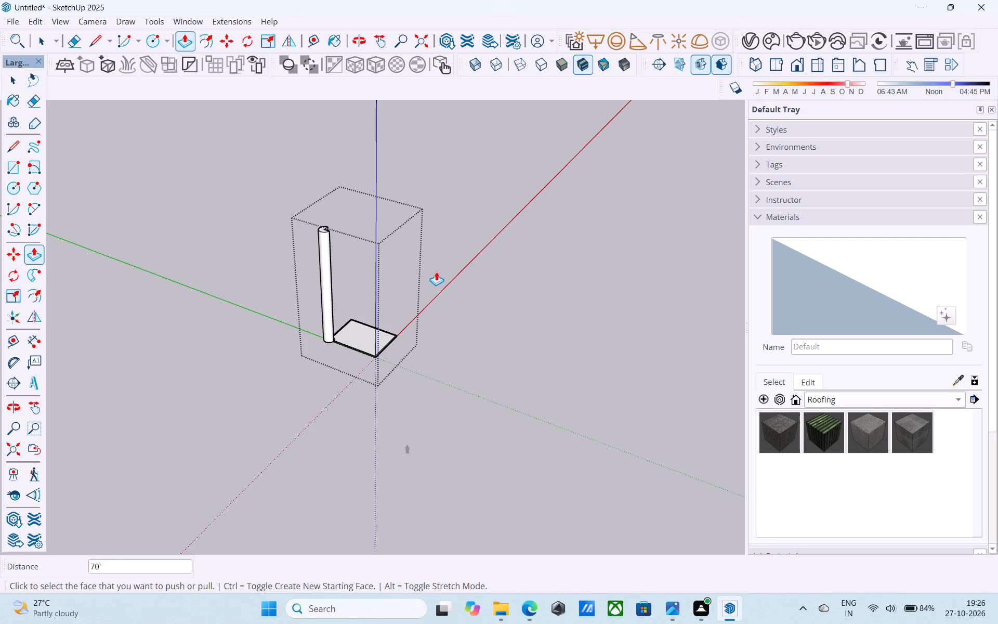
middle_drag(377, 322, 588, 267)
scroll(309, 370, up, 4)
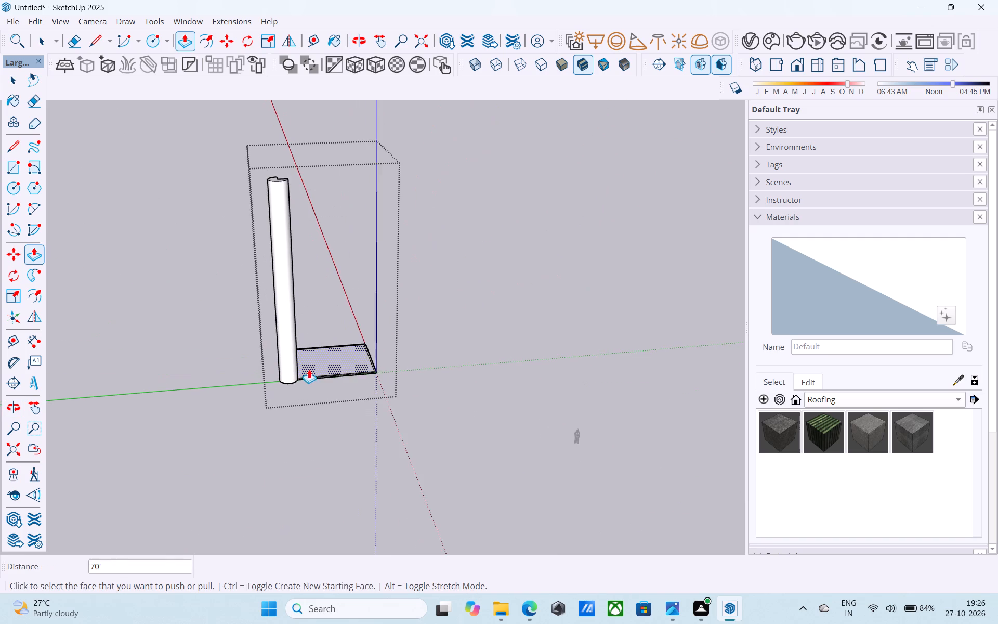
scroll(309, 369, up, 12)
Erase the leftover circle arc segments crossing the floor and wall strips at the base's corner beside the cylinder.
key(space)
middle_drag(314, 366, 216, 377)
scroll(216, 377, down, 3)
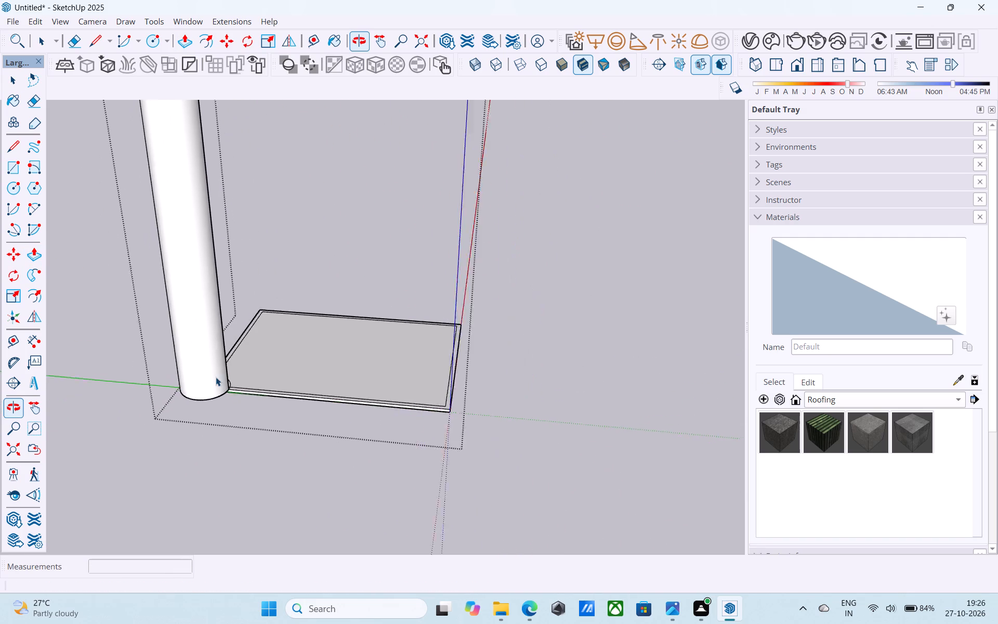
scroll(216, 377, down, 1)
middle_drag(216, 376, 242, 392)
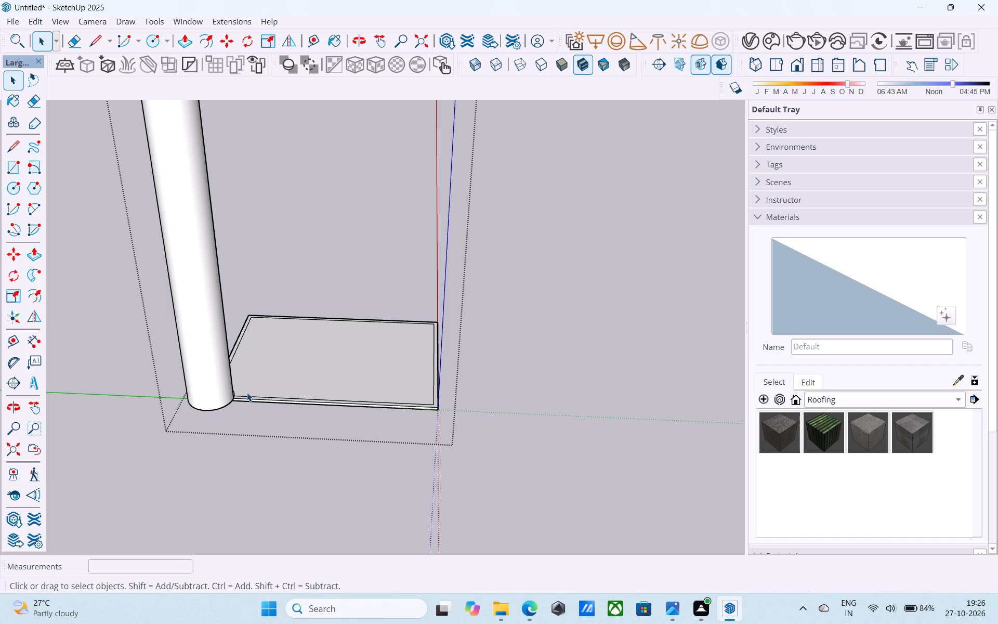
scroll(247, 393, up, 4)
middle_drag(249, 390, 244, 389)
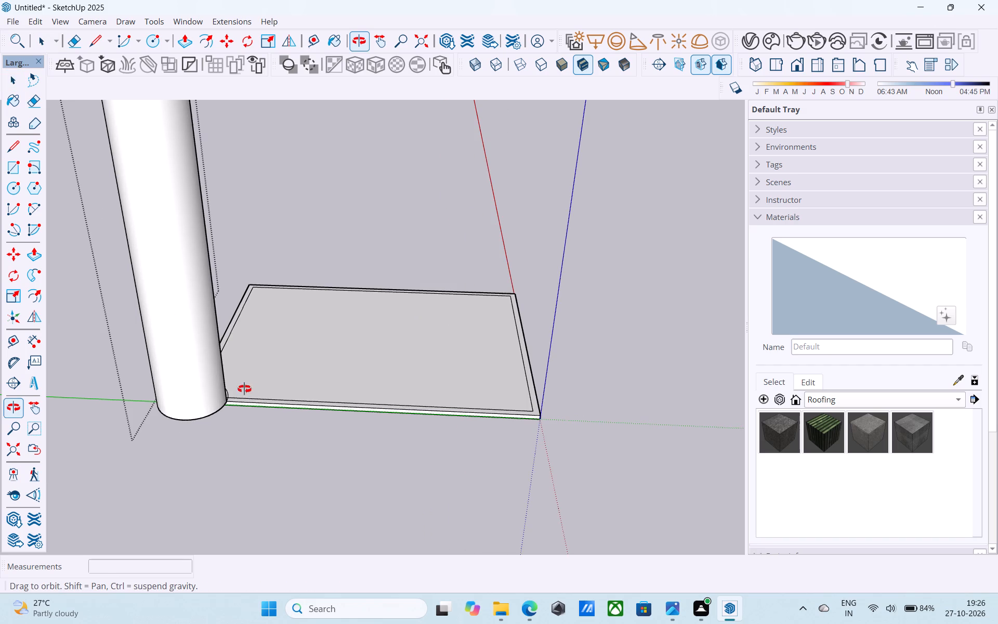
middle_drag(244, 389, 160, 478)
scroll(211, 385, up, 5)
middle_drag(221, 361, 219, 361)
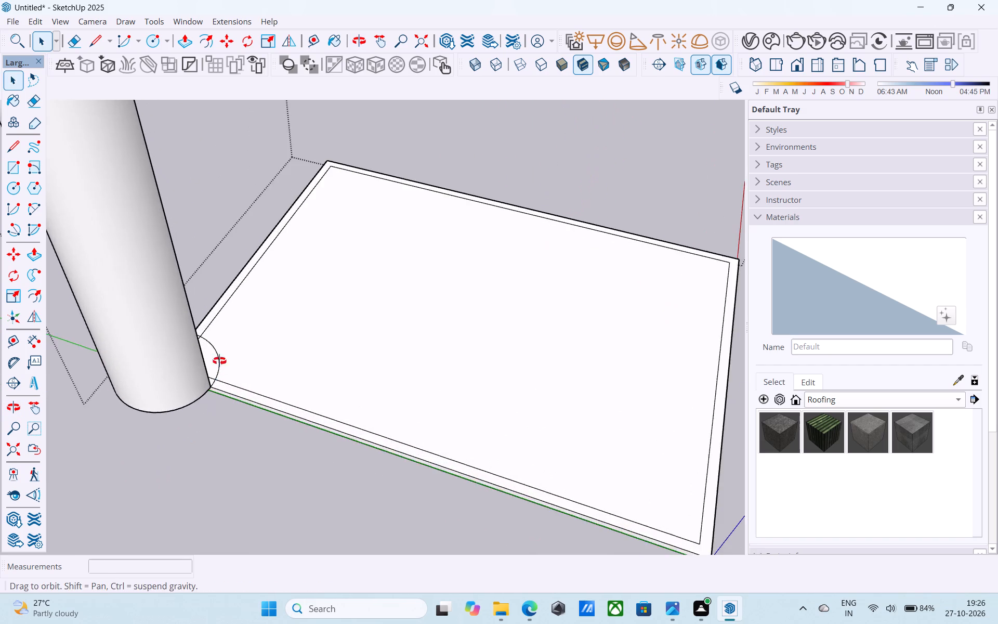
middle_drag(219, 361, 96, 380)
key(e)
scroll(190, 329, up, 7)
drag(207, 298, 200, 295)
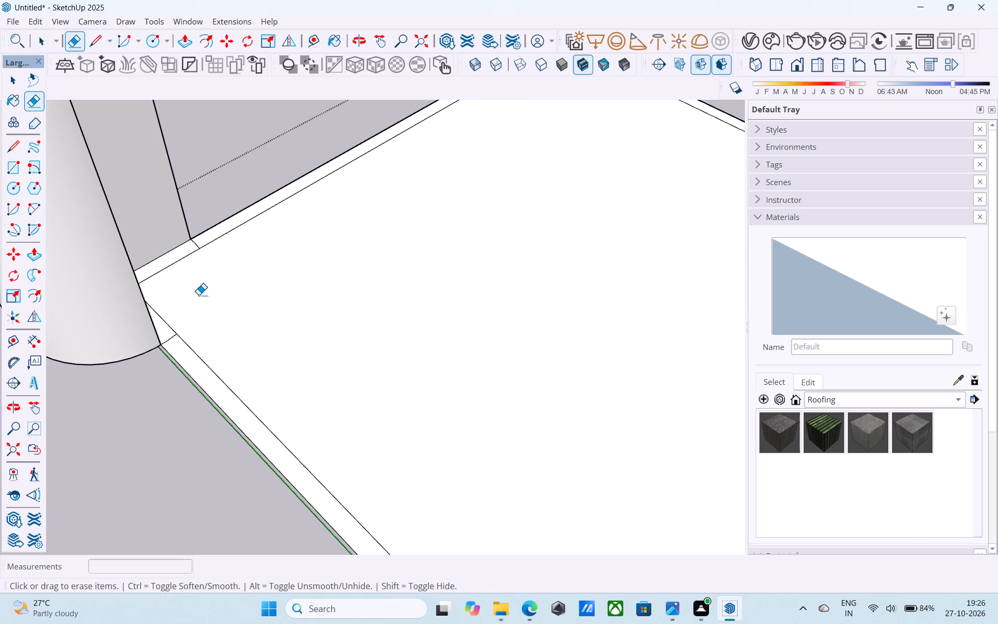
click(170, 341)
click(196, 240)
Push/Pull the outer wall strip around the base up by 10'.
scroll(190, 238, down, 8)
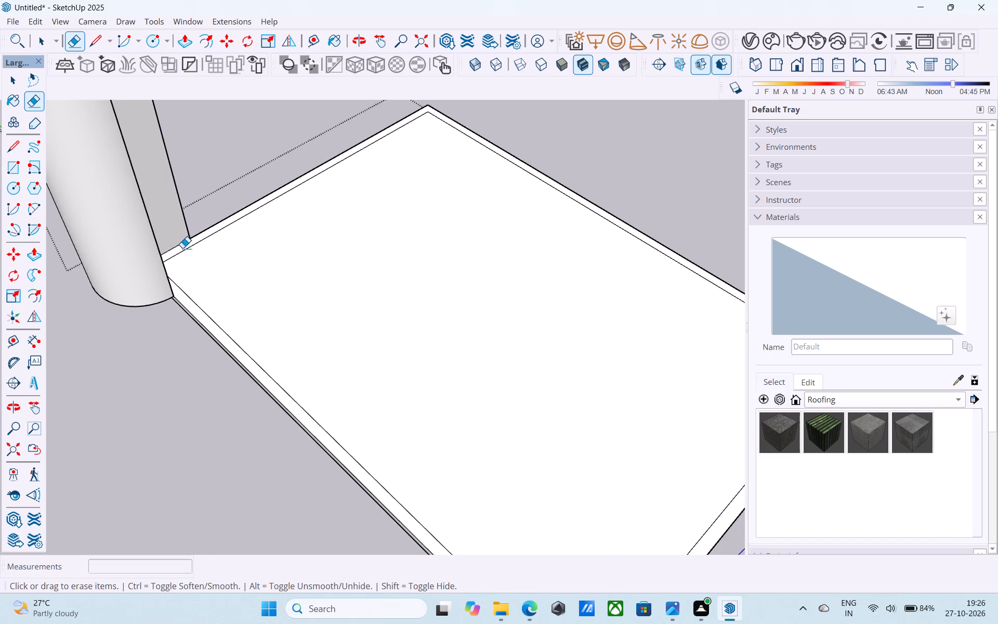
scroll(182, 248, down, 5)
middle_drag(235, 334, 249, 295)
scroll(277, 337, up, 3)
key(space)
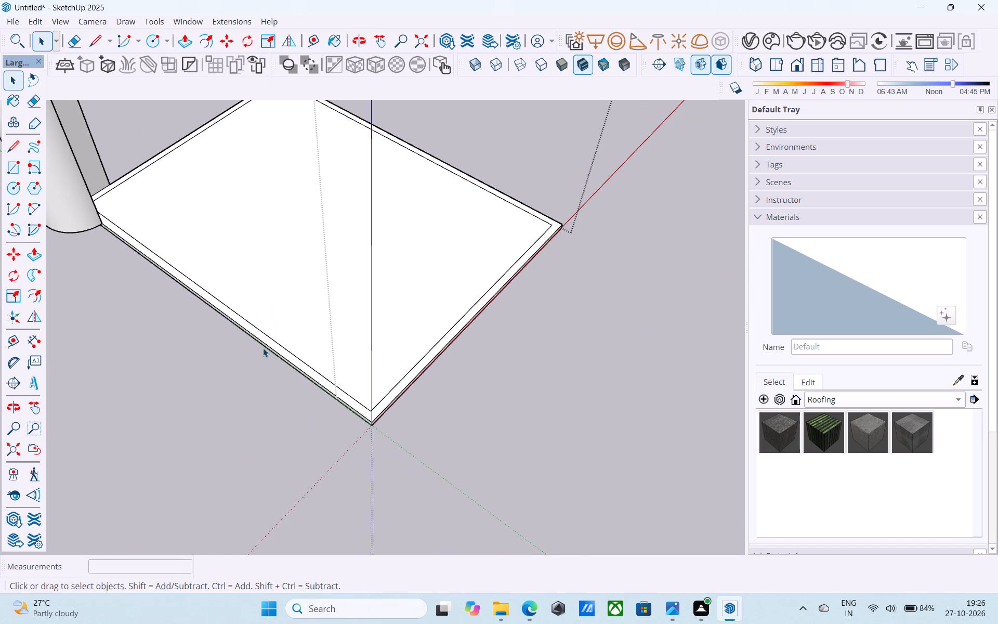
click(268, 342)
key(p)
click(268, 342)
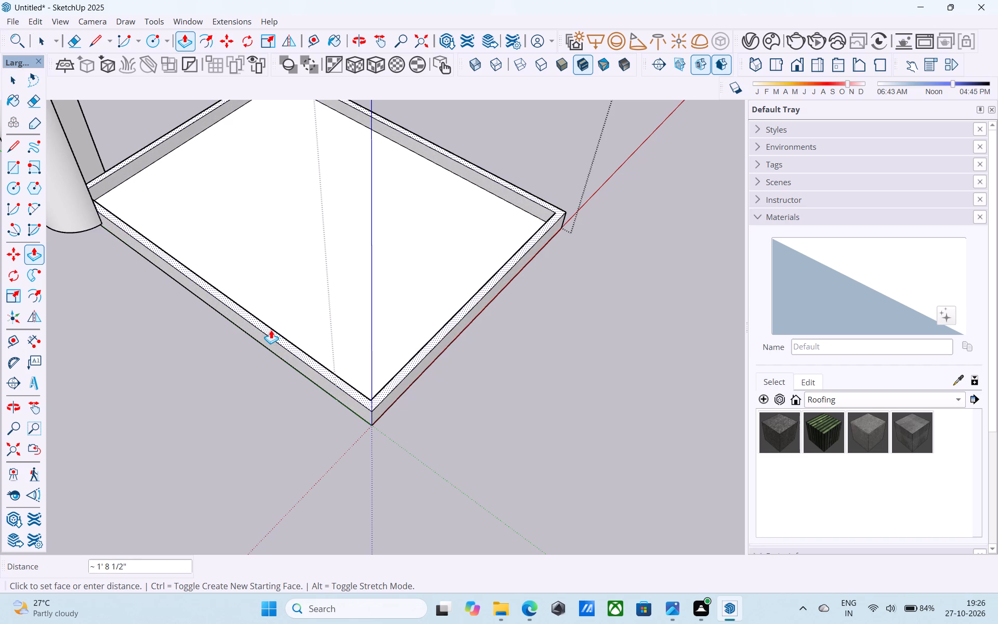
text(10')
key(Return)
key(space)
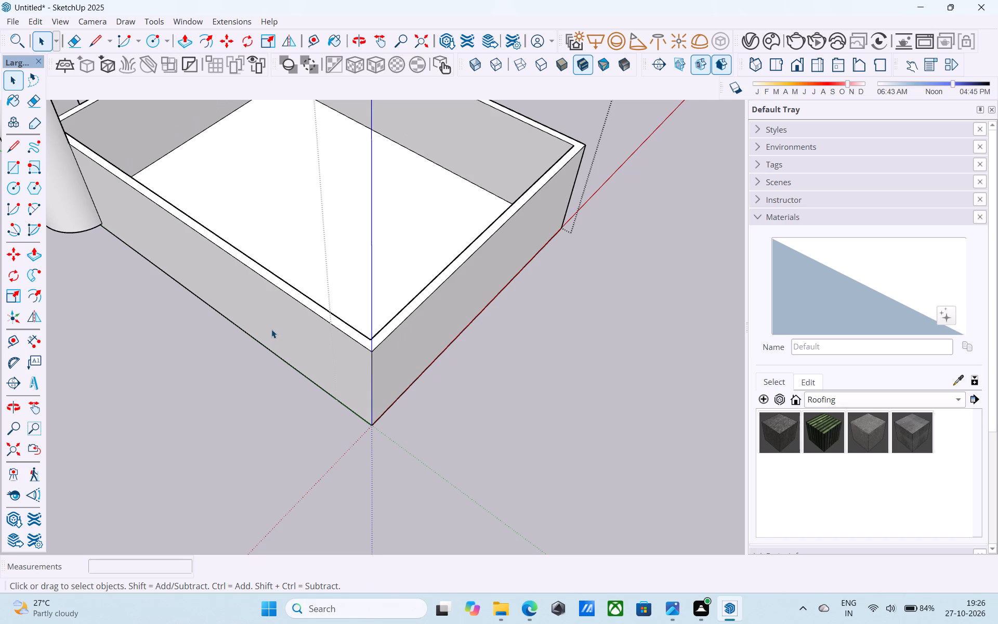
Draw a 38' 6" by 28' 6" rectangle between opposite inner corners of the wall tops, capping the enclosure.
scroll(278, 322, down, 6)
shift+middle_drag(281, 322, 327, 305)
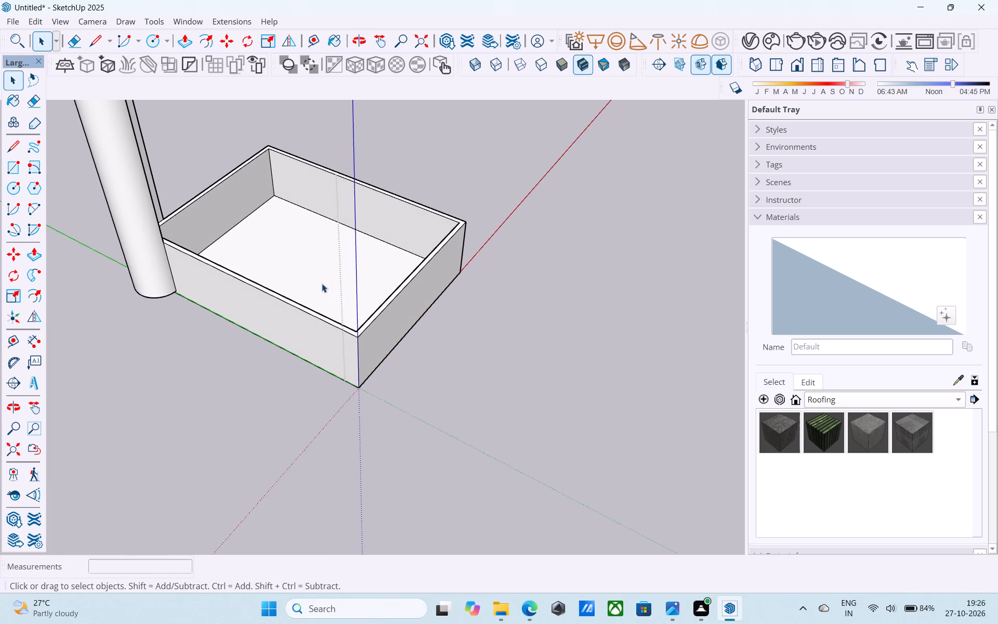
middle_drag(317, 261, 356, 303)
middle_drag(349, 305, 317, 307)
scroll(278, 246, up, 5)
key(r)
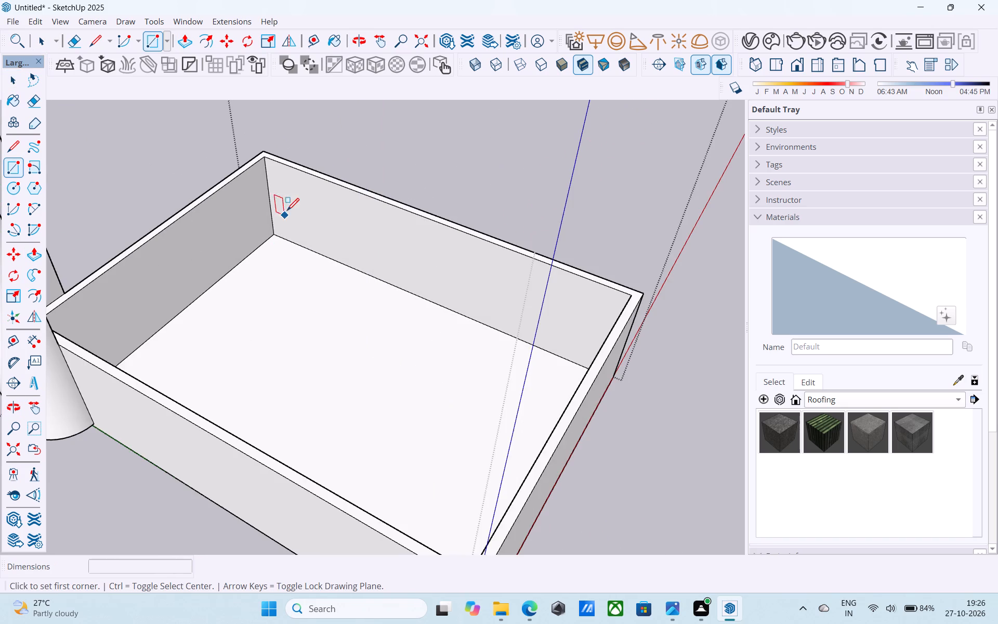
scroll(286, 201, up, 1)
click(262, 158)
scroll(262, 156, down, 9)
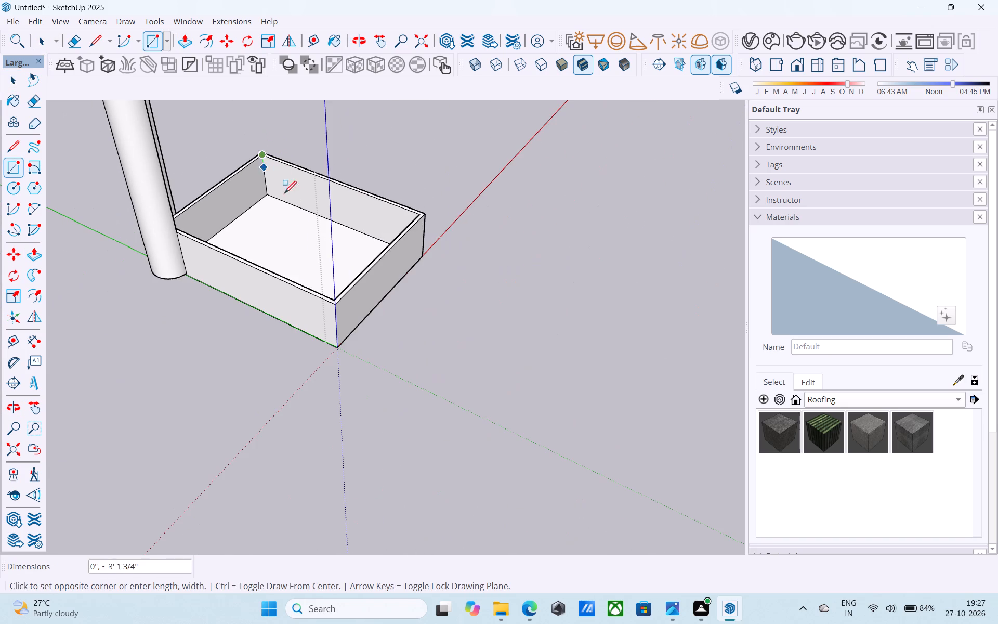
scroll(334, 299, up, 7)
click(334, 304)
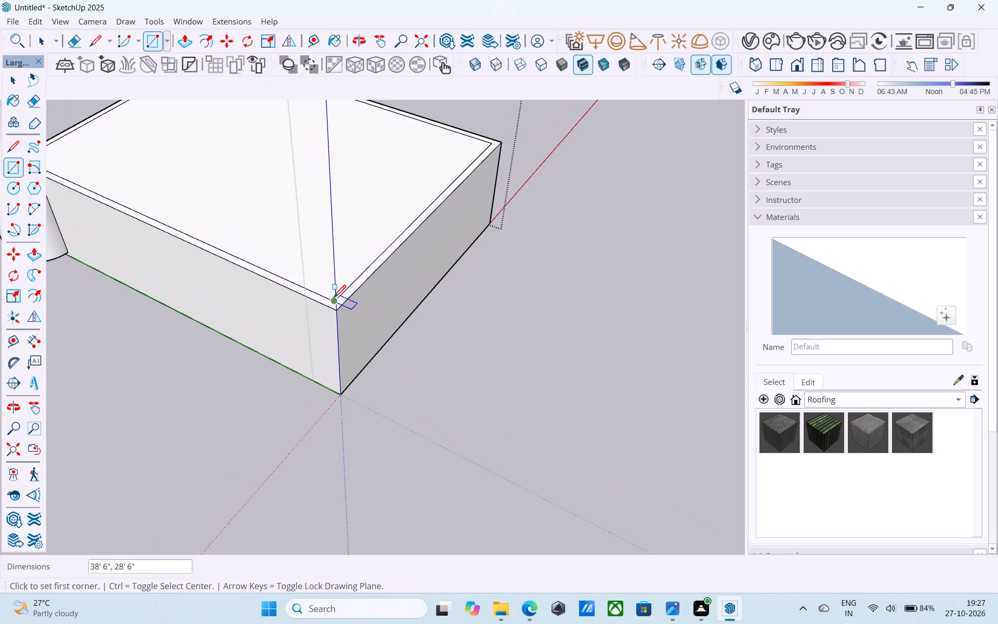
key(space)
Reverse the new rectangular face spanning the top of the walls.
click(334, 269)
right_click(334, 269)
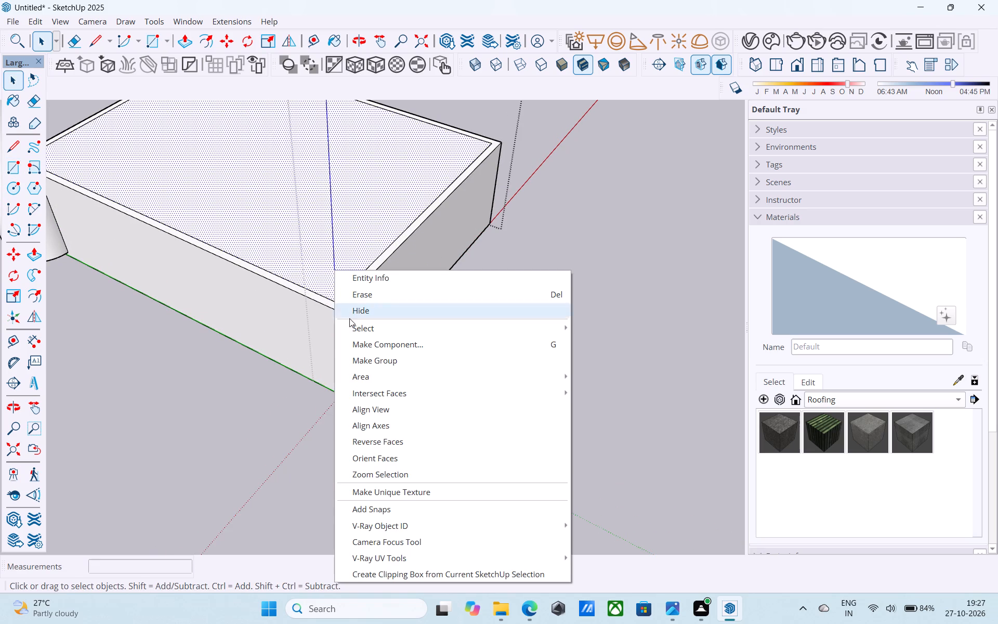
click(405, 442)
Draw a 6" vertical line up from each of two diagonally opposite inner corners of the wall tops.
scroll(404, 402, down, 6)
middle_drag(352, 311, 351, 418)
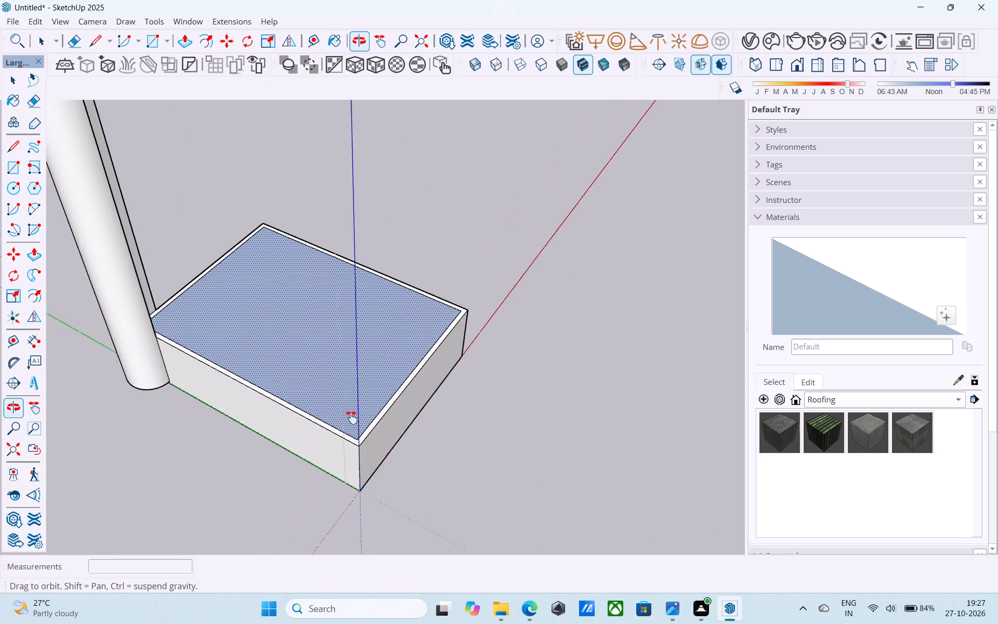
middle_drag(351, 418, 417, 327)
key(l)
scroll(248, 270, up, 5)
scroll(247, 263, down, 1)
scroll(247, 262, up, 4)
click(247, 262)
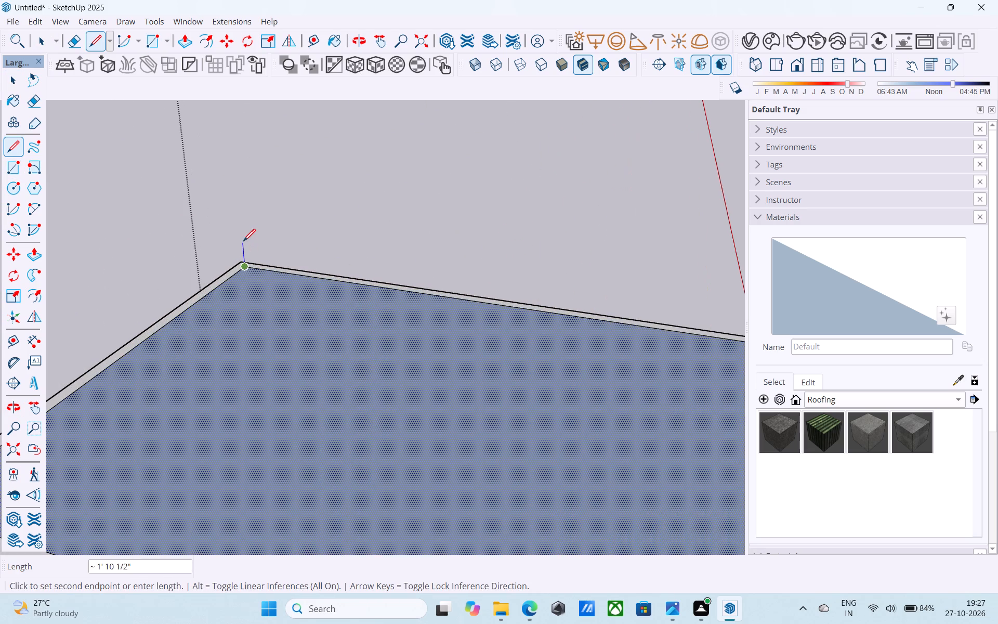
key(6)
key(shift+quotedbl)
key(Return)
key(l)
scroll(248, 237, down, 13)
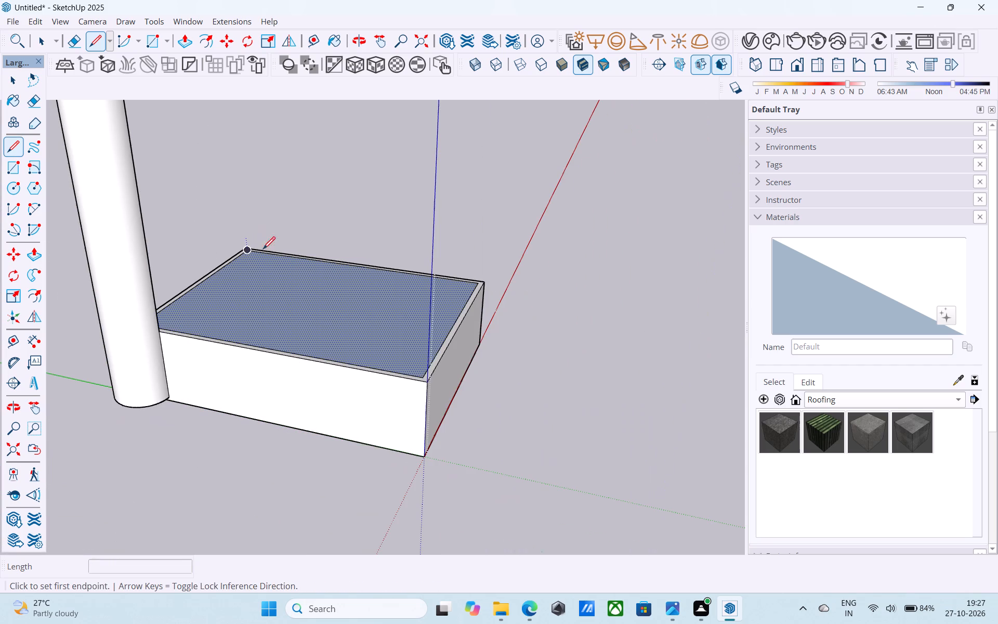
middle_drag(428, 380, 412, 372)
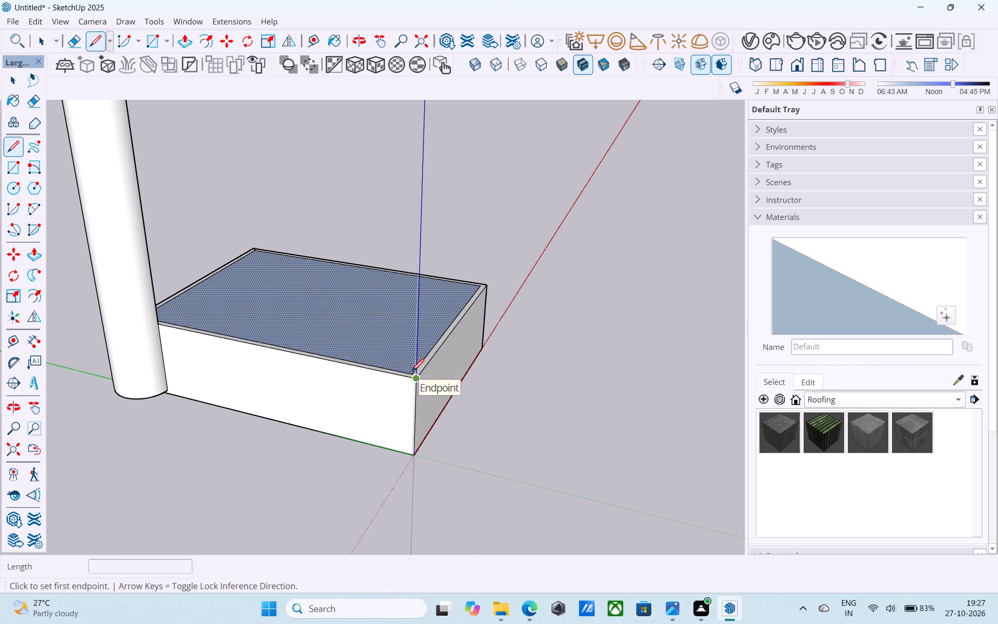
middle_drag(410, 372, 329, 421)
scroll(343, 415, up, 8)
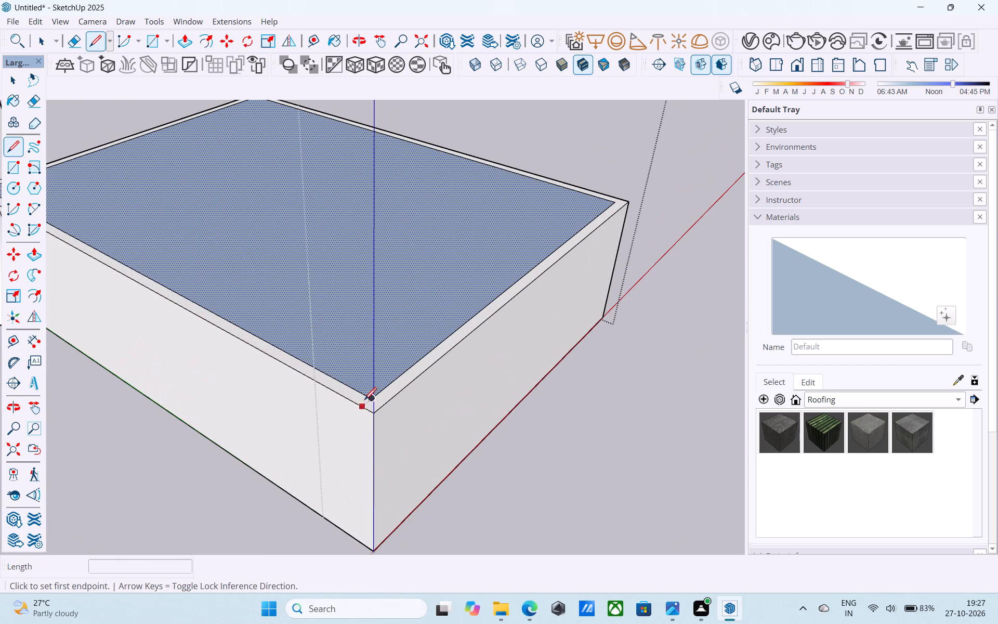
middle_drag(371, 396, 269, 397)
click(227, 379)
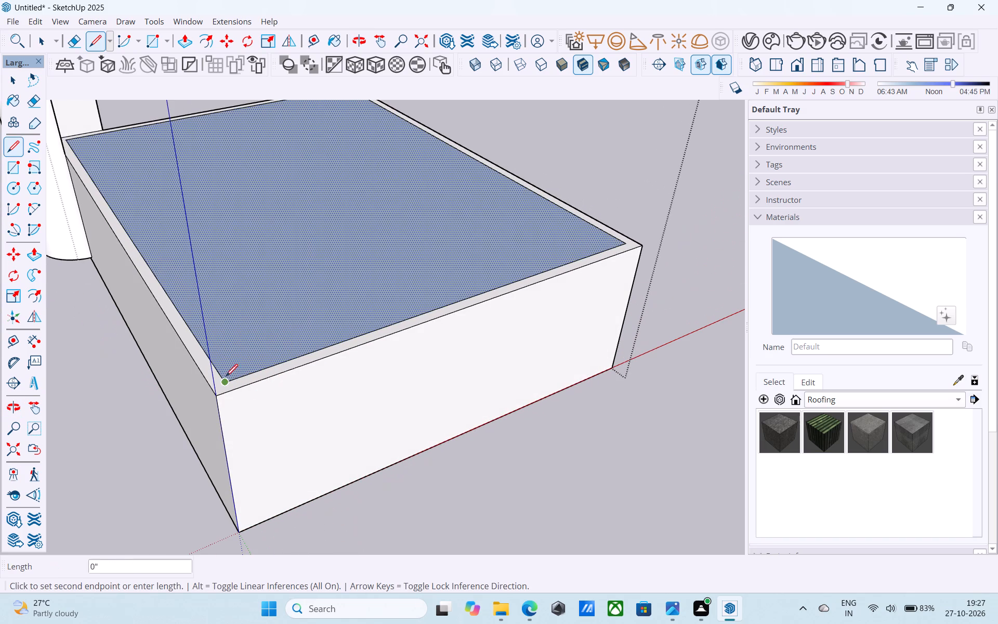
text(6")
key(Return)
key(space)
Draw a horizontal rectangle between the top ends of the two 6" vertical lines, above the existing cap face.
text(r)
scroll(235, 348, down, 7)
middle_drag(235, 348, 319, 298)
scroll(335, 260, up, 6)
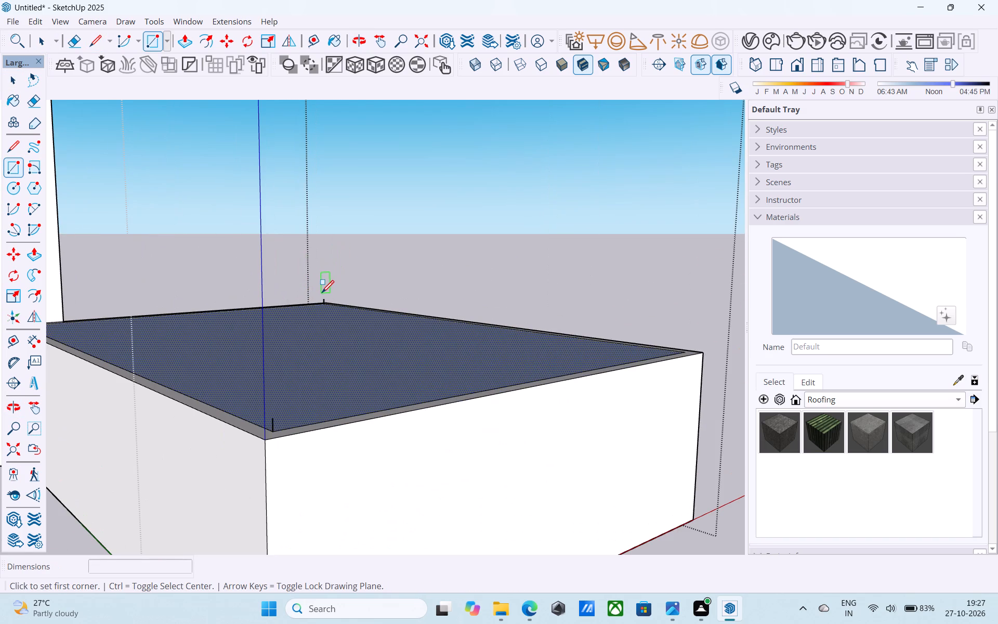
scroll(322, 294, up, 4)
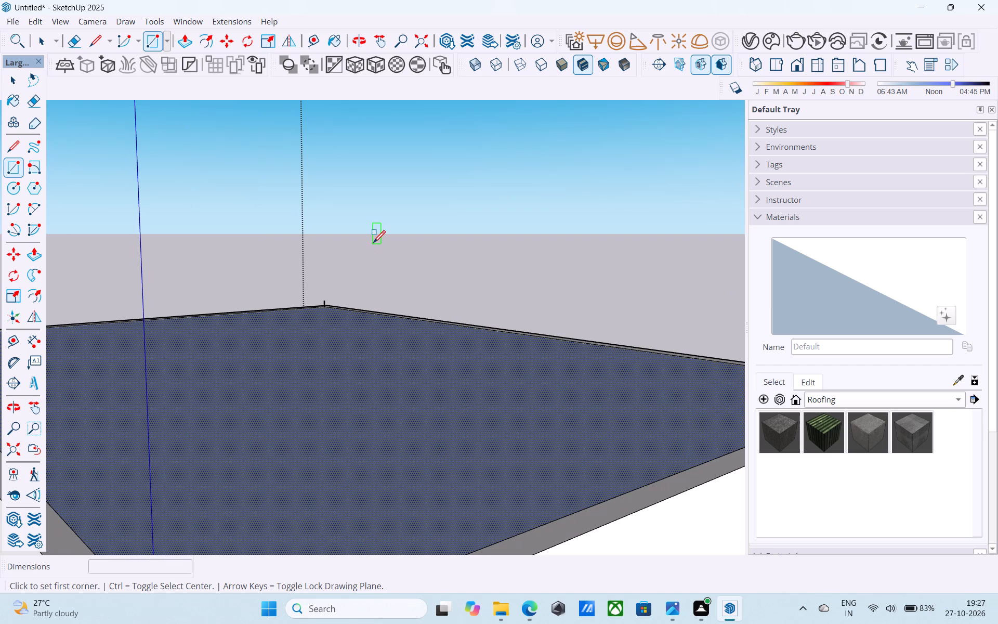
scroll(325, 308, up, 9)
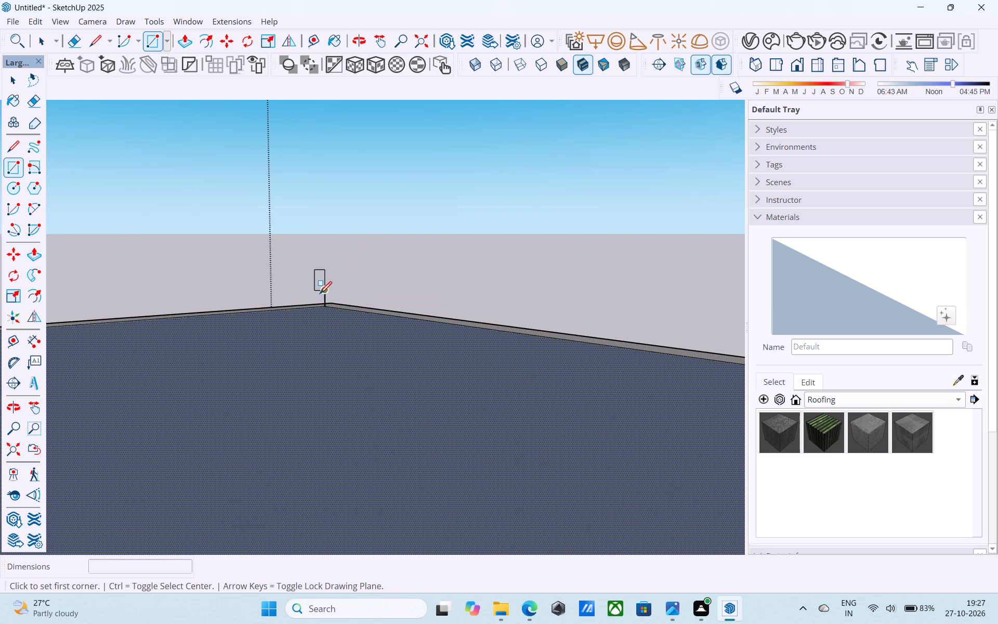
click(326, 292)
scroll(326, 292, down, 6)
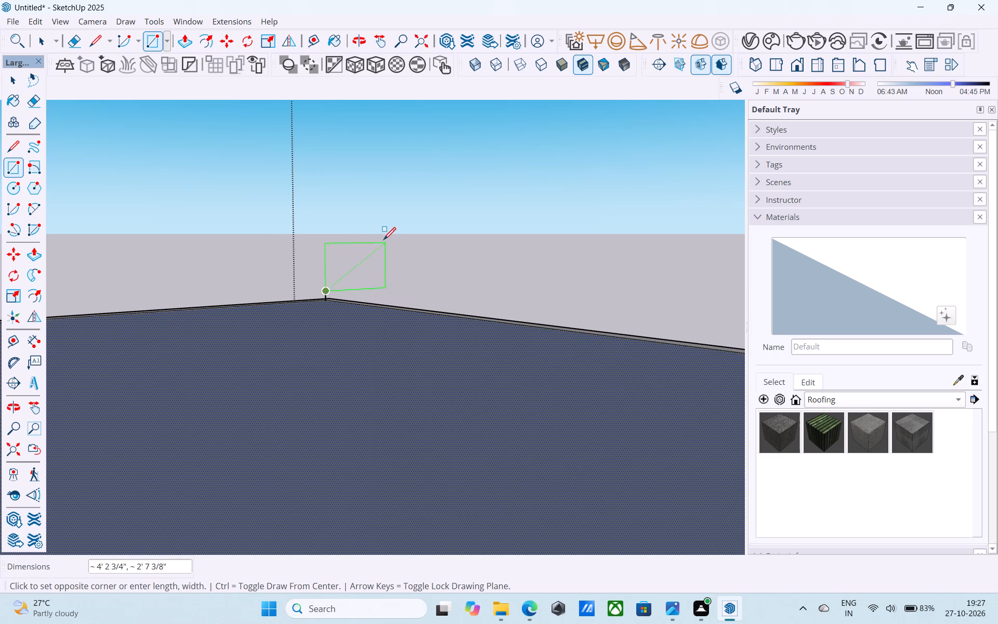
scroll(383, 241, down, 14)
scroll(374, 306, up, 11)
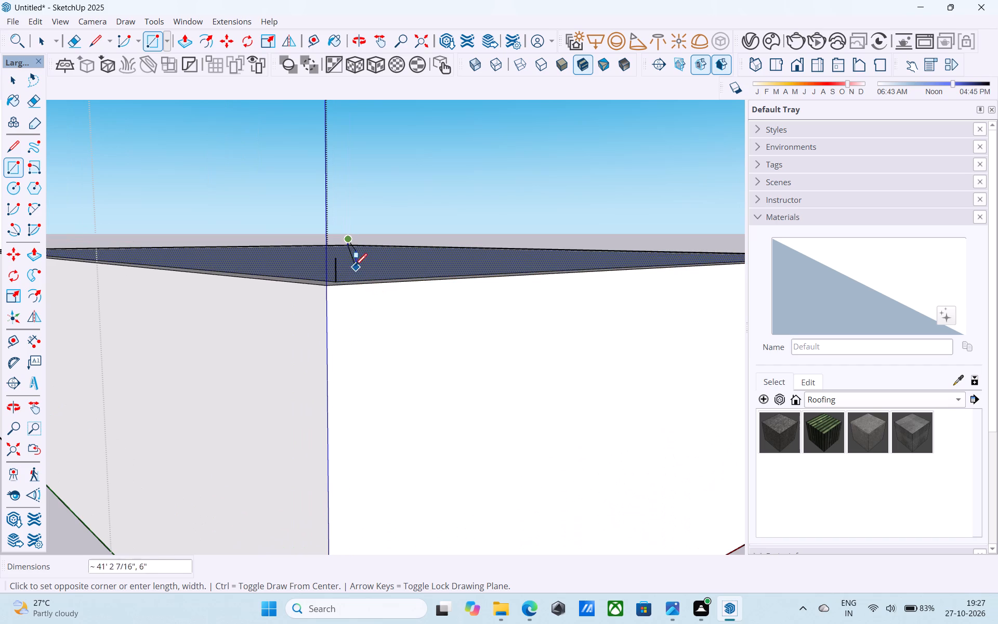
click(335, 261)
scroll(335, 258, down, 3)
scroll(335, 258, up, 1)
scroll(335, 258, down, 4)
key(space)
scroll(336, 257, down, 6)
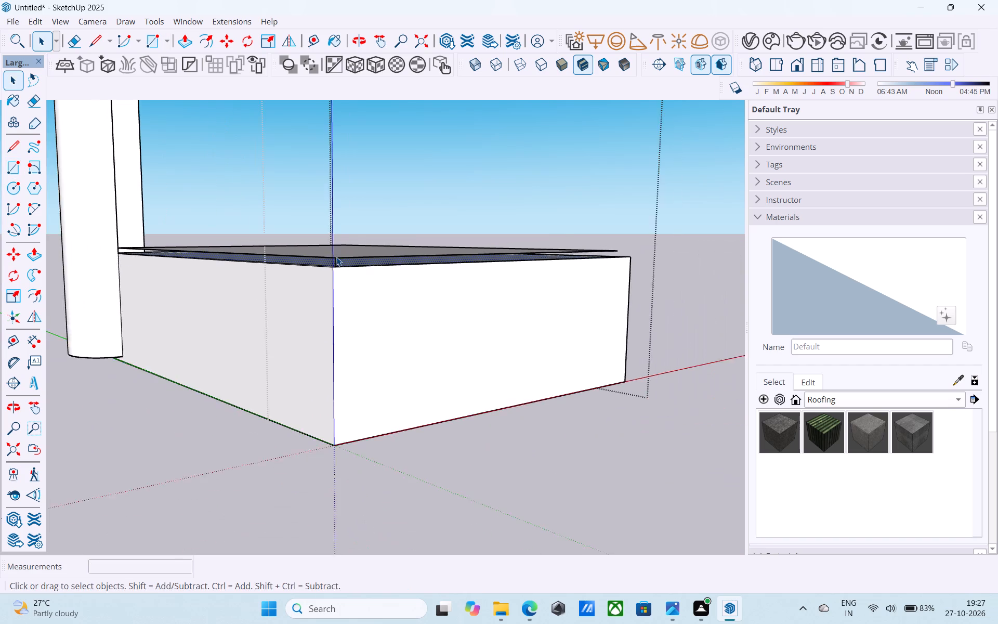
Draw a vertical edge joining the raised rectangle to the cap at the far red-axis corner, closing the adjoining slab sides.
middle_drag(336, 257, 126, 275)
middle_drag(602, 270, 570, 287)
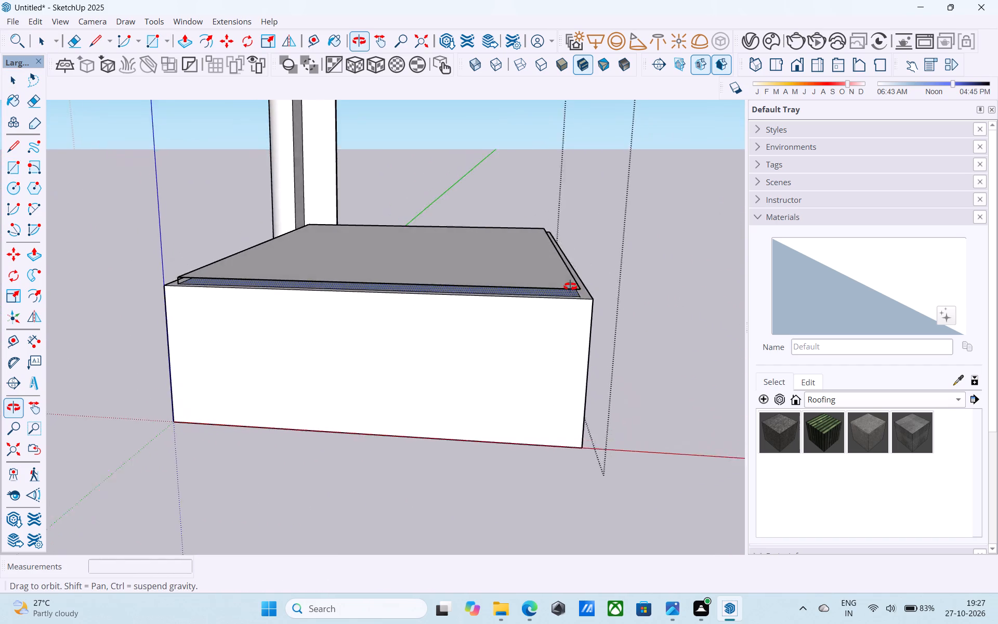
middle_drag(570, 287, 512, 295)
key(l)
scroll(509, 320, up, 10)
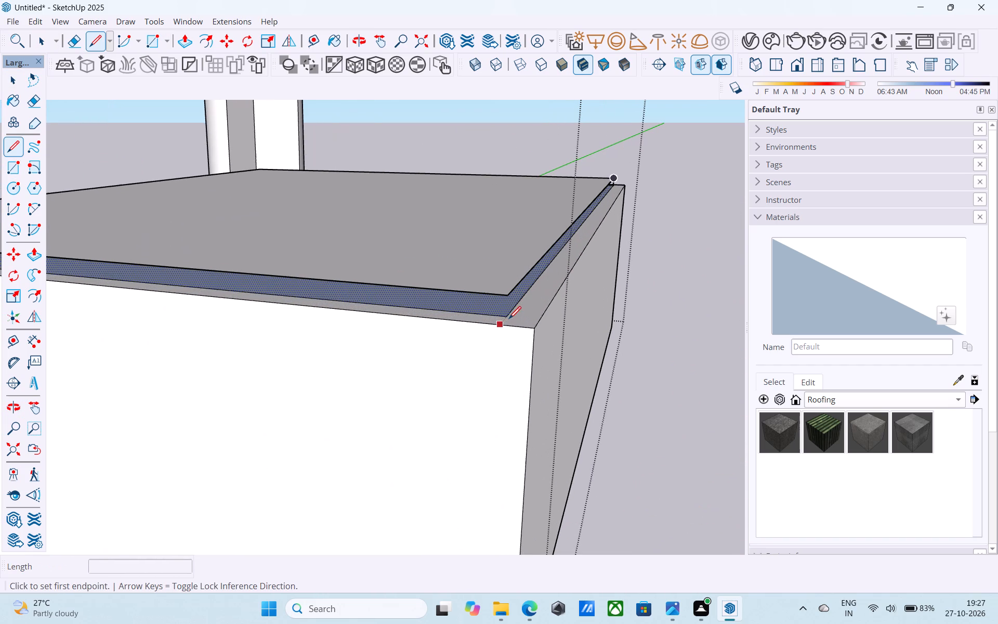
click(512, 317)
click(507, 298)
scroll(507, 296, down, 7)
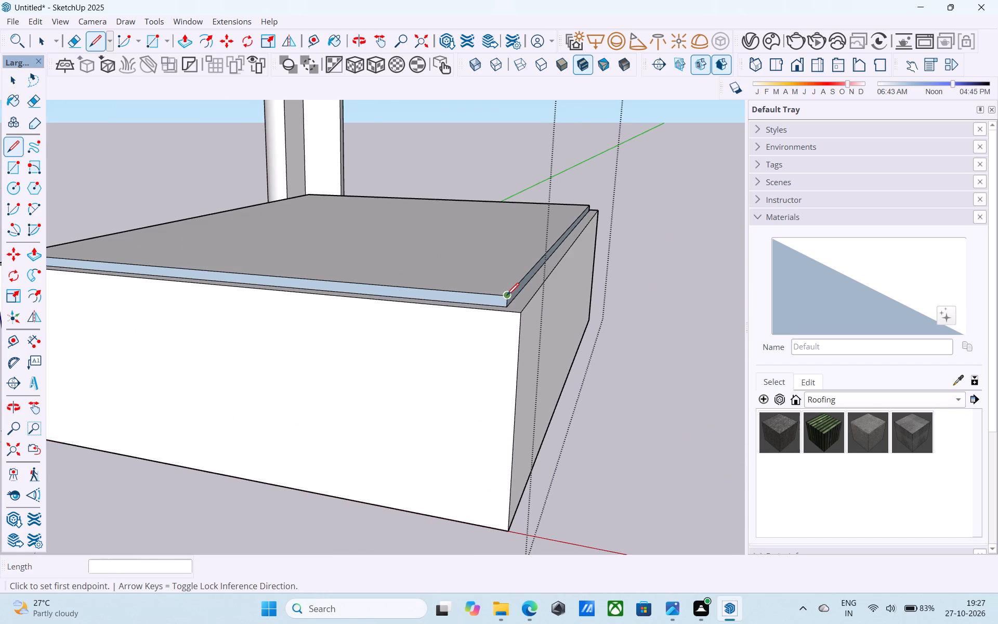
Reverse the two narrow slab side faces that meet at the new vertical corner edge.
key(space)
click(500, 300)
right_click(500, 300)
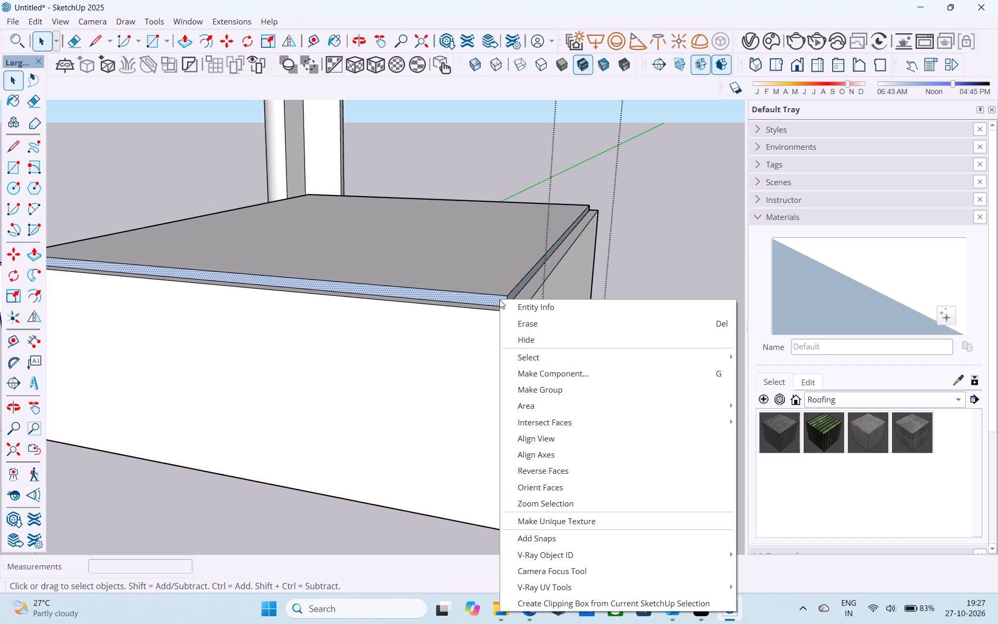
click(548, 477)
middle_drag(505, 349, 421, 358)
scroll(505, 307, up, 5)
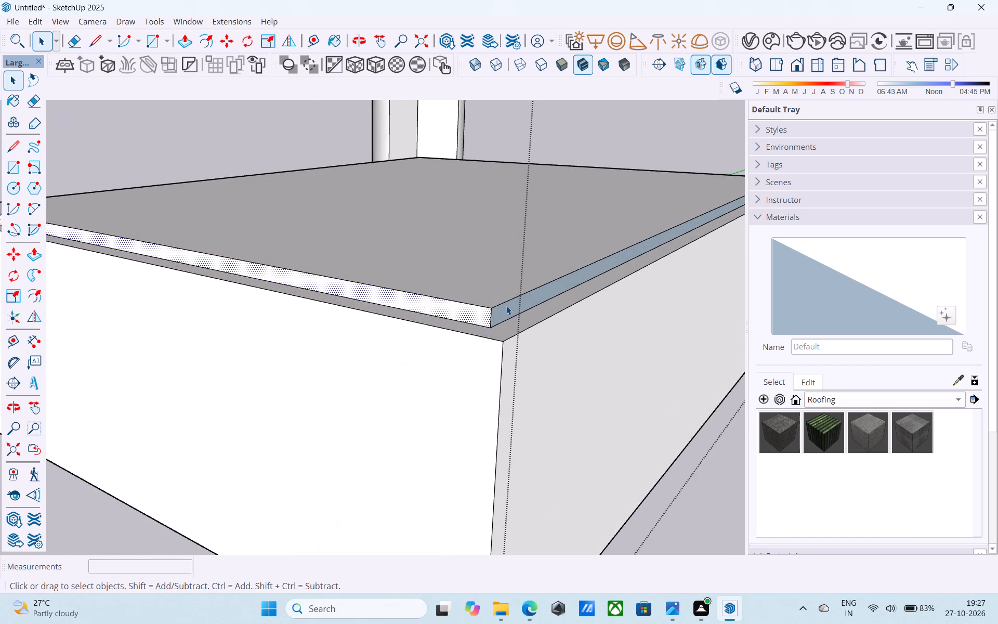
scroll(506, 306, up, 3)
click(506, 310)
right_click(506, 310)
click(575, 489)
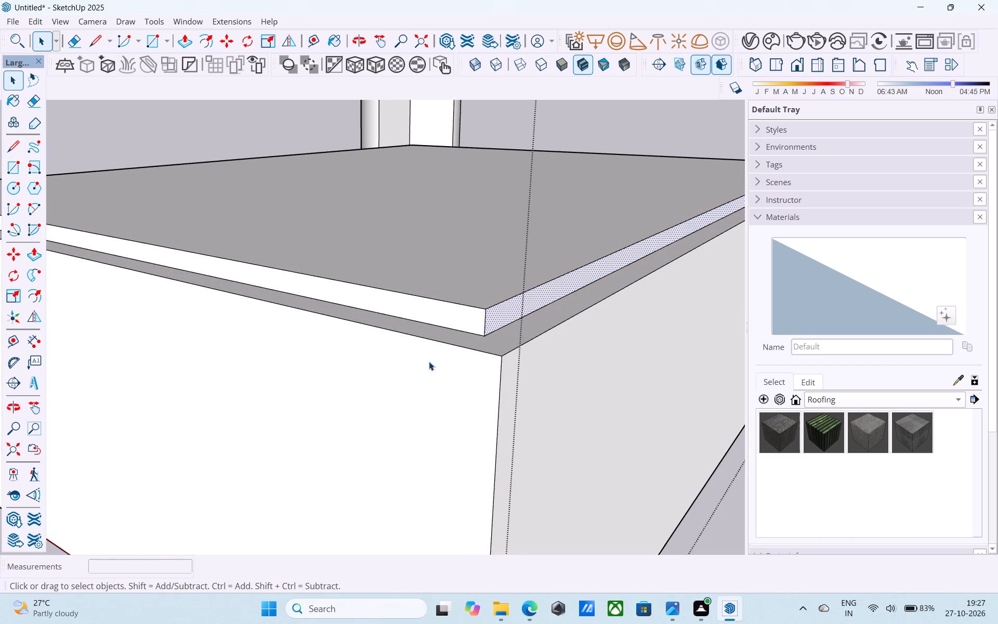
Push/Pull the two reversed slab side faces outward by 9", flush with the outer wall faces.
scroll(415, 345, down, 6)
click(425, 329)
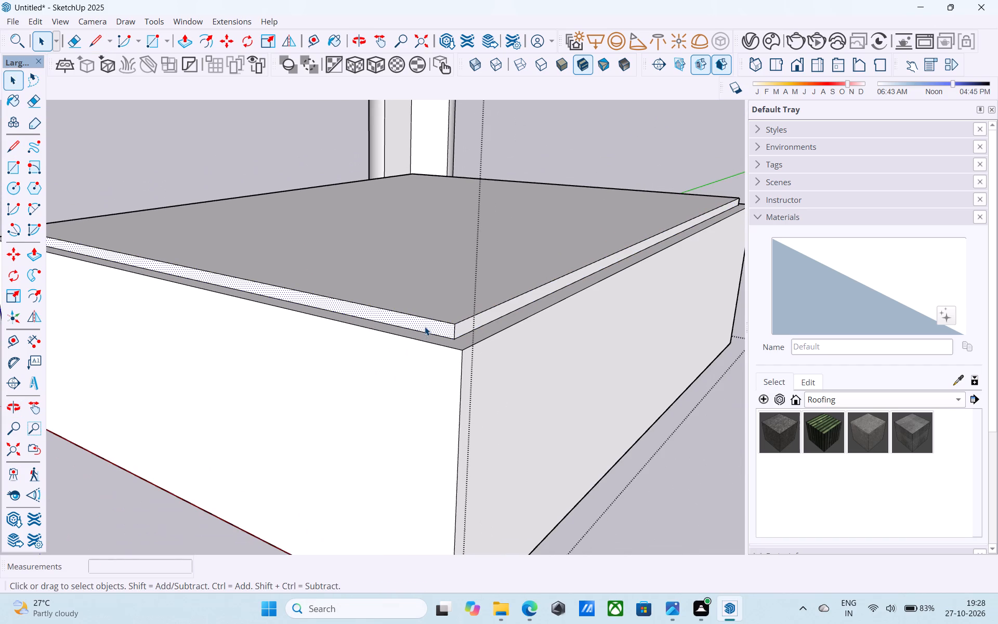
key(p)
click(425, 327)
click(418, 365)
key(space)
click(472, 326)
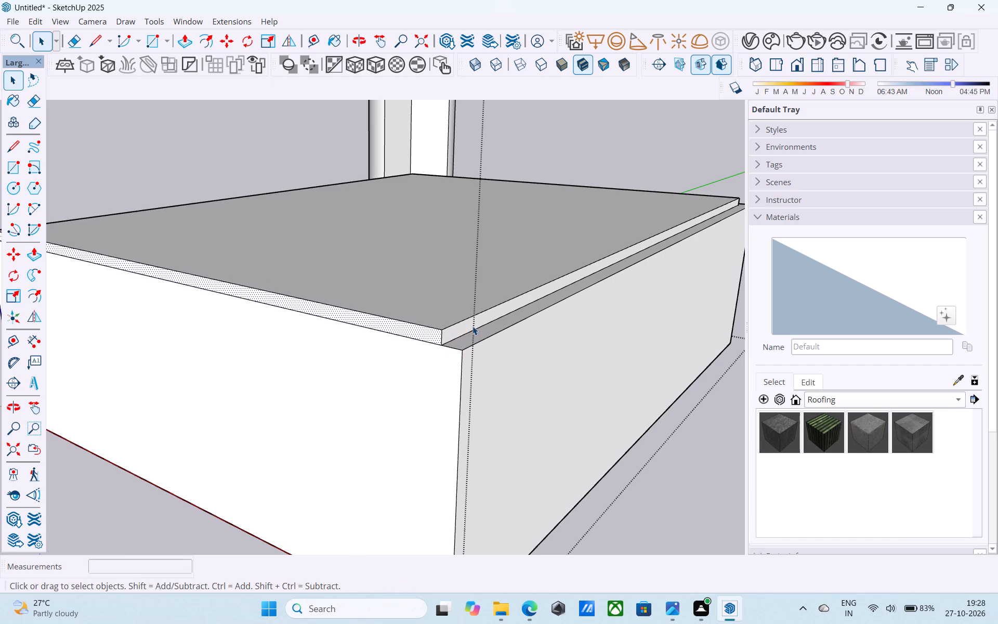
key(p)
click(472, 324)
click(491, 345)
scroll(522, 324, down, 2)
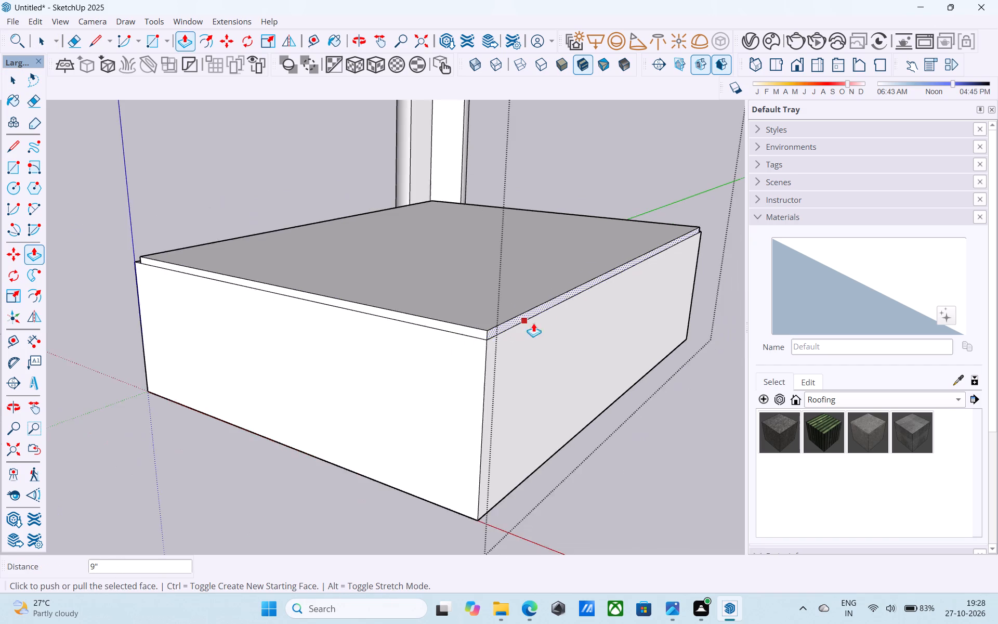
Reverse the lower cap face seen through the slab's open side along the green-axis wall.
scroll(533, 323, down, 4)
scroll(571, 288, up, 1)
scroll(571, 288, down, 3)
middle_drag(362, 323, 759, 304)
scroll(521, 304, up, 5)
scroll(381, 242, up, 5)
key(space)
scroll(381, 228, up, 2)
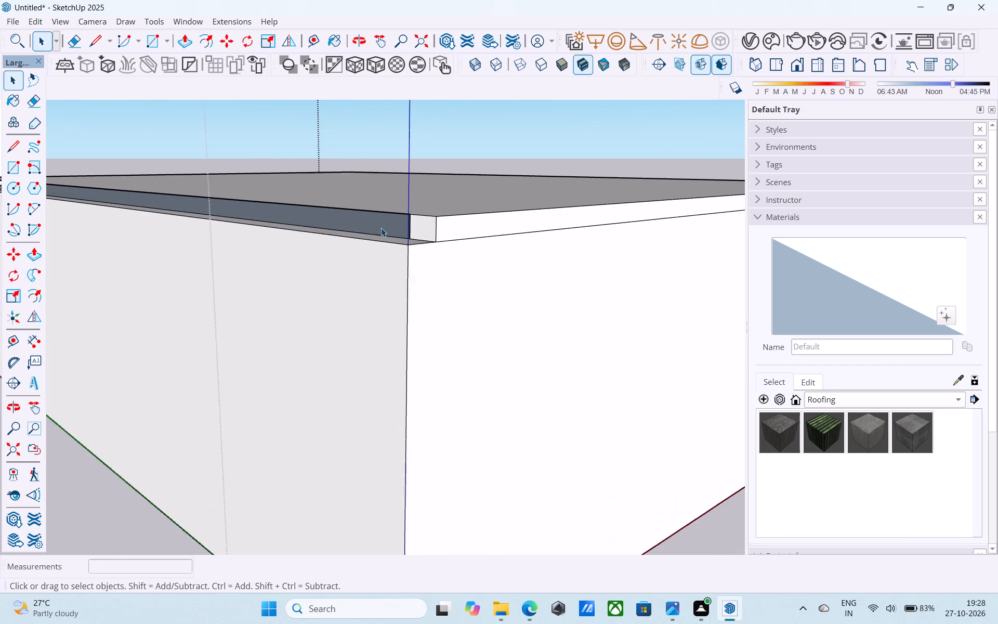
scroll(381, 228, up, 5)
click(389, 216)
right_click(390, 216)
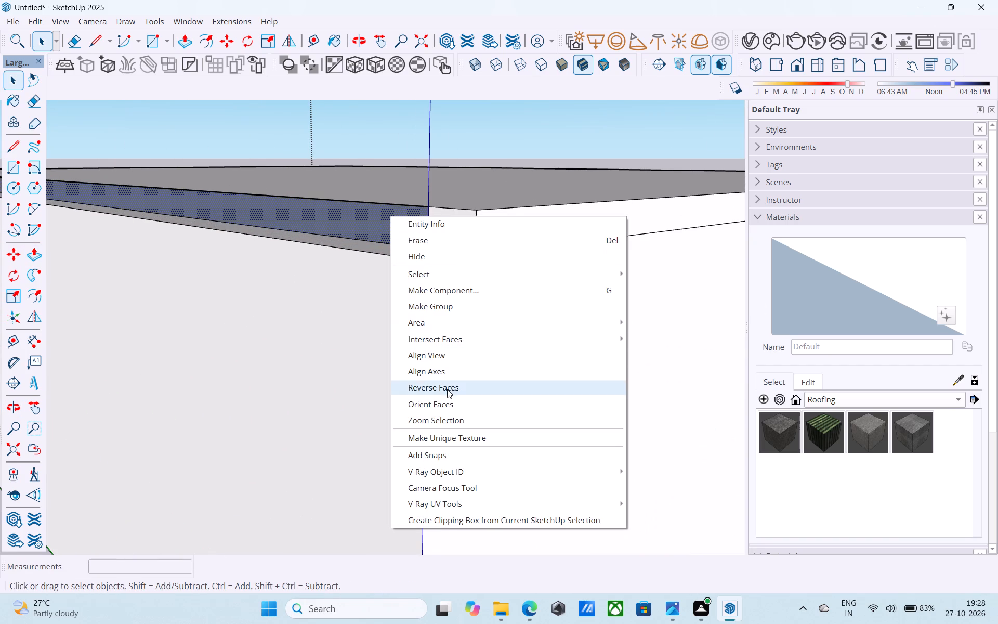
click(447, 389)
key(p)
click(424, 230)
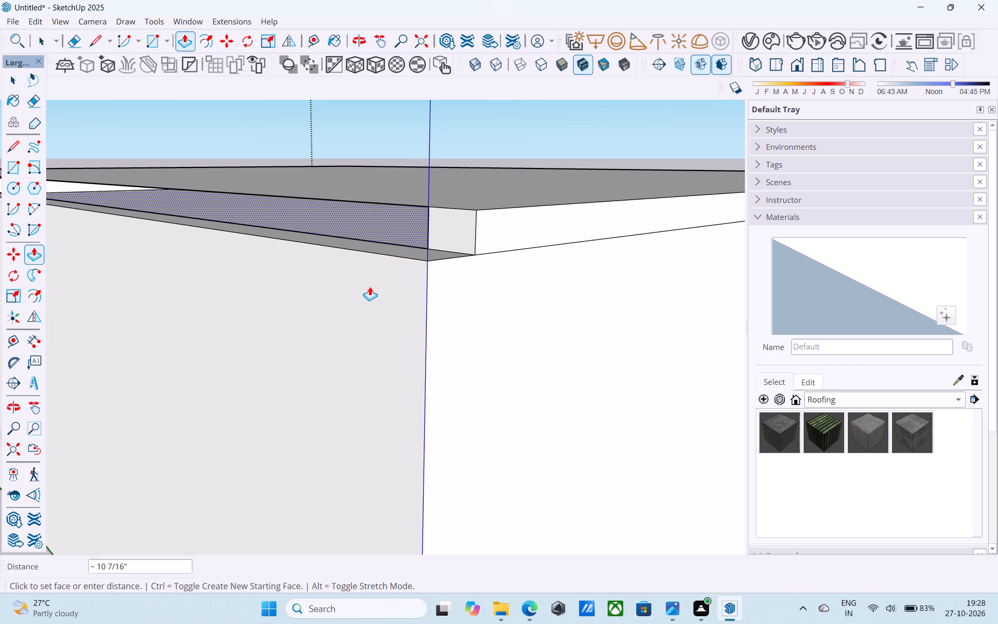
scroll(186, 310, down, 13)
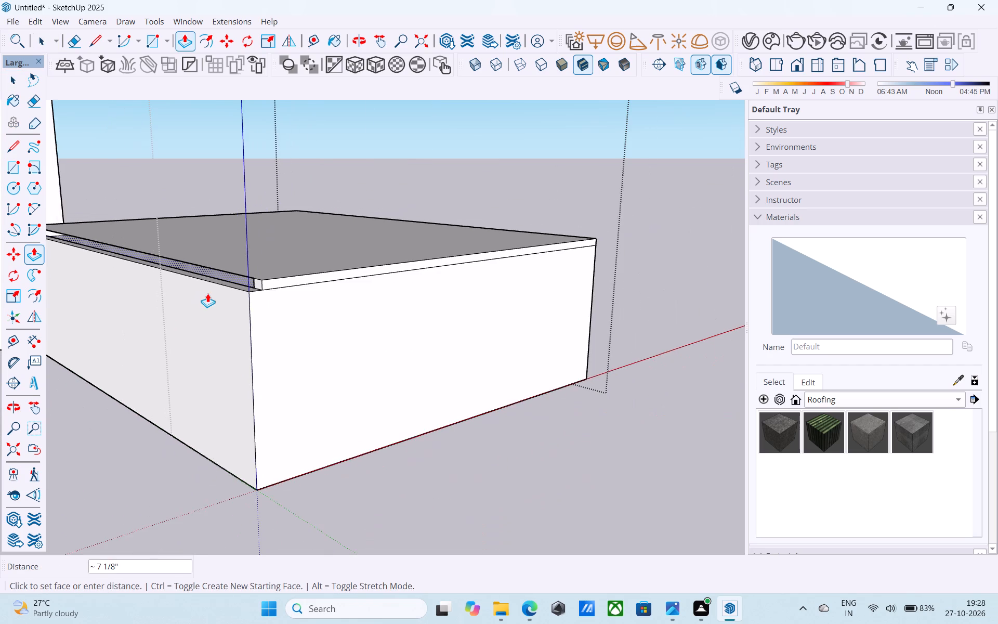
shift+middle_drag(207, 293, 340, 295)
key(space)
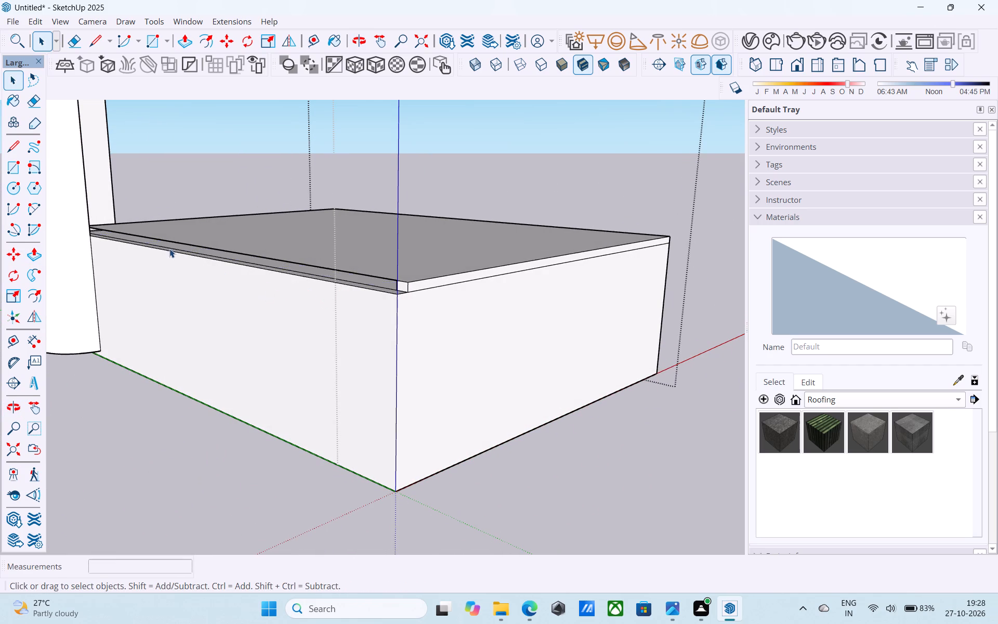
Draw a vertical edge from the cap to the raised rectangle at the corner beside the cylinder, closing the slab's open sides.
scroll(131, 228, up, 5)
middle_drag(132, 224, 125, 237)
scroll(120, 233, up, 5)
middle_drag(121, 229, 136, 224)
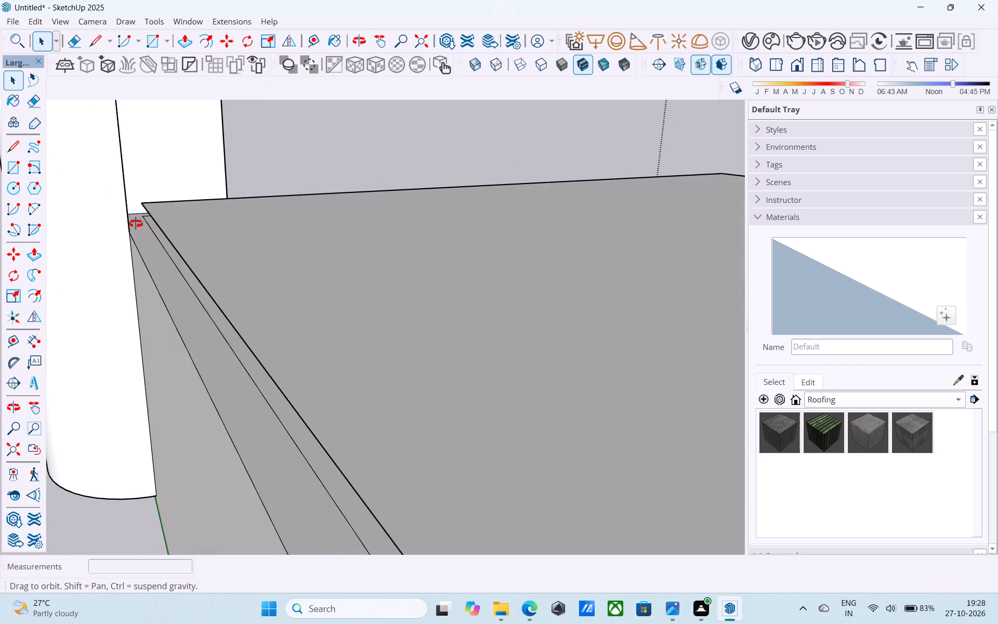
middle_drag(136, 224, 139, 215)
key(l)
scroll(161, 192, up, 11)
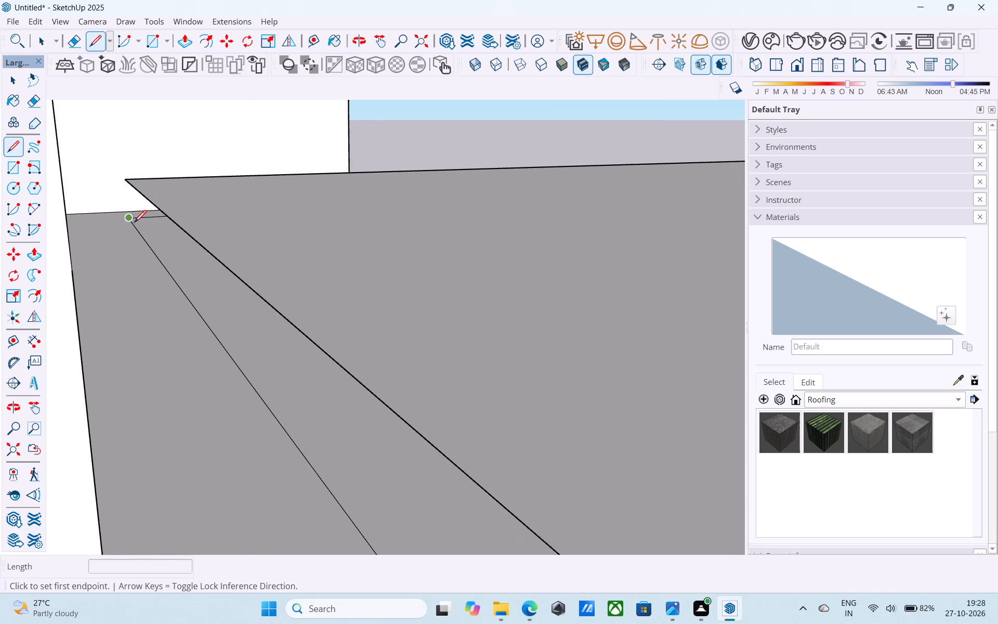
click(129, 222)
click(126, 185)
scroll(131, 178, down, 5)
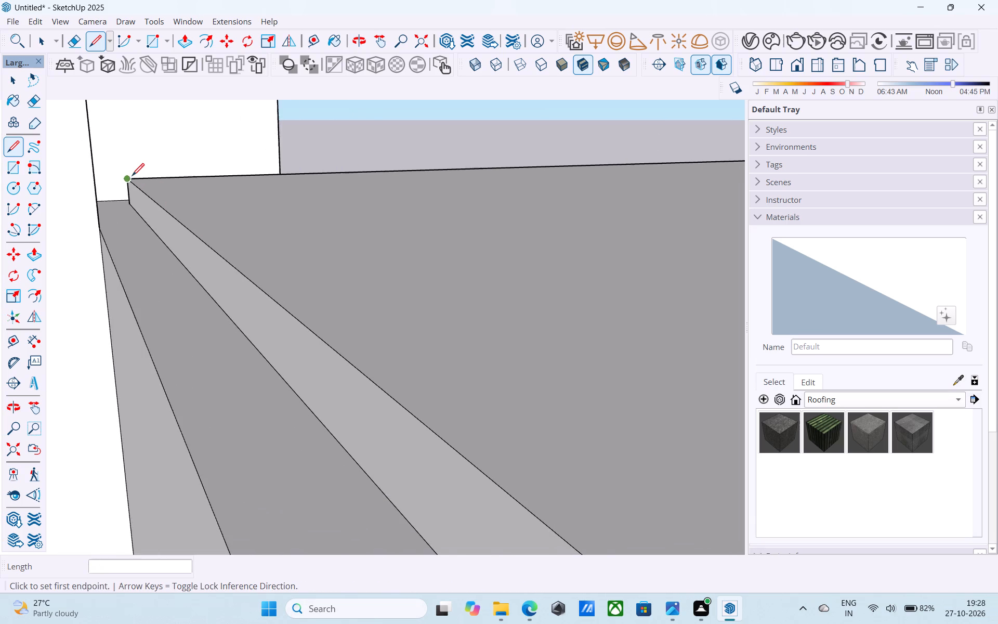
scroll(133, 177, down, 5)
scroll(133, 177, up, 1)
key(space)
Erase the leftover short vertical edge on the slab's green-axis side near the origin corner.
scroll(133, 177, down, 13)
middle_drag(164, 206, 192, 212)
scroll(265, 276, up, 2)
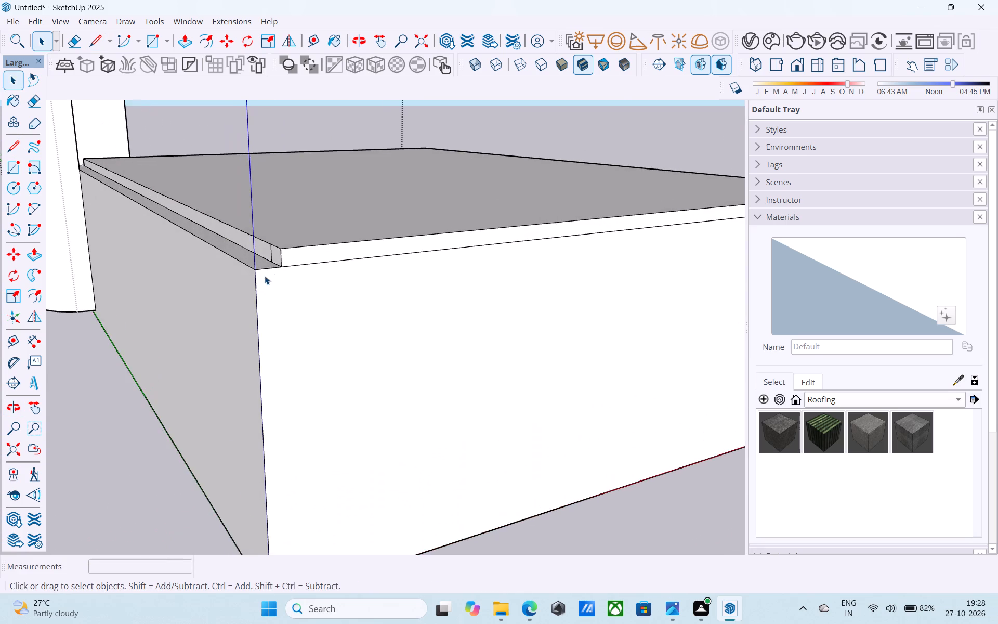
scroll(265, 276, up, 8)
key(e)
scroll(271, 262, up, 3)
drag(273, 249, 266, 243)
Push/Pull the slab's green-axis side face outward by 9", flush with the outer wall.
key(space)
click(265, 243)
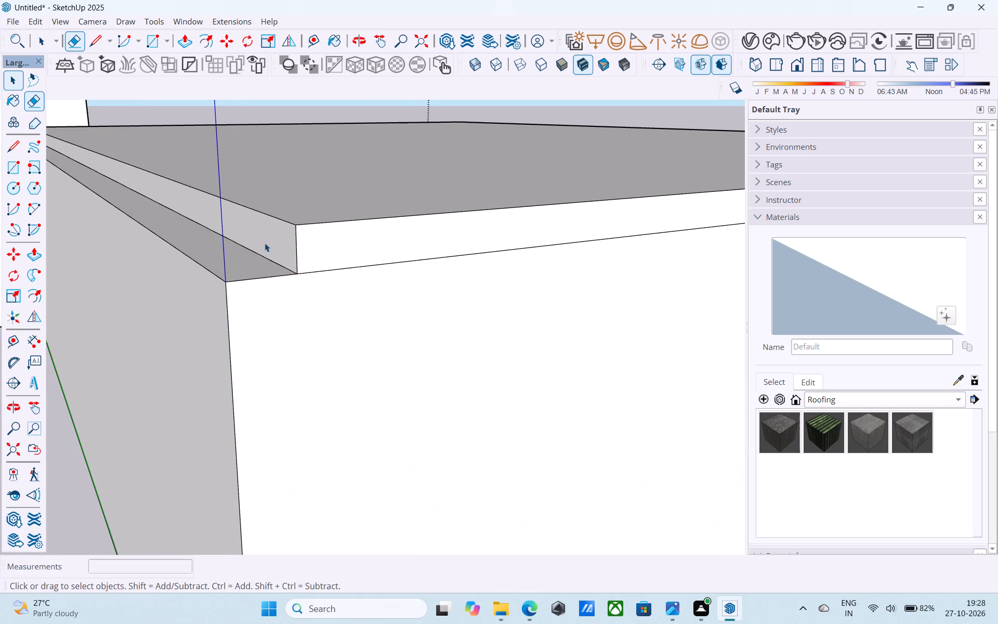
key(p)
click(265, 243)
click(215, 301)
scroll(215, 301, down, 3)
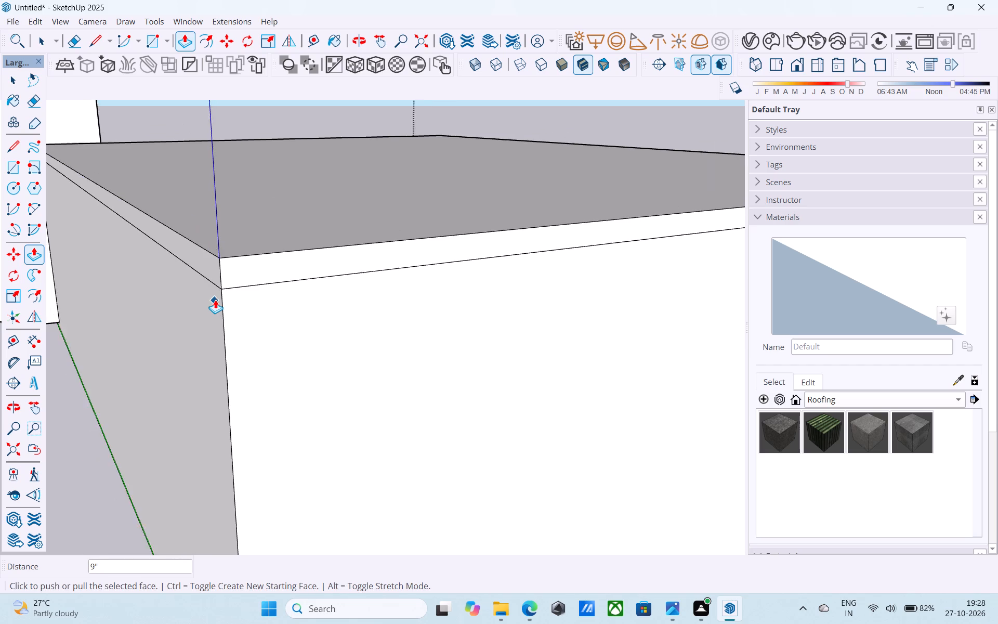
Erase the leftover short vertical edge on the slab's recessed side opposite the origin, near the corner away from the cylinder.
scroll(215, 300, down, 17)
middle_drag(224, 287, 576, 275)
middle_drag(57, 308, 452, 302)
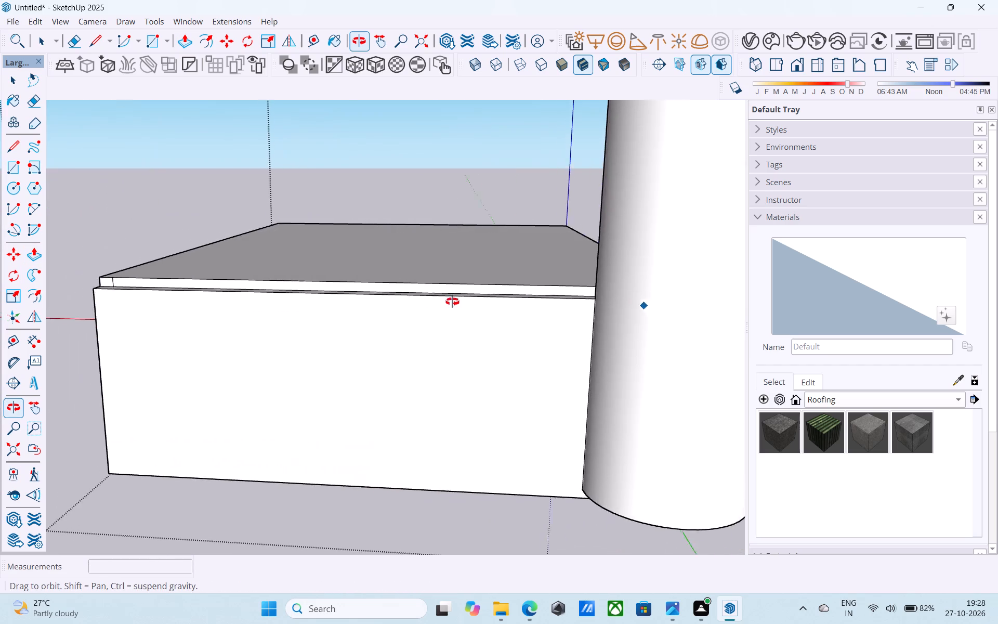
middle_drag(452, 302, 665, 300)
scroll(628, 285, up, 17)
key(e)
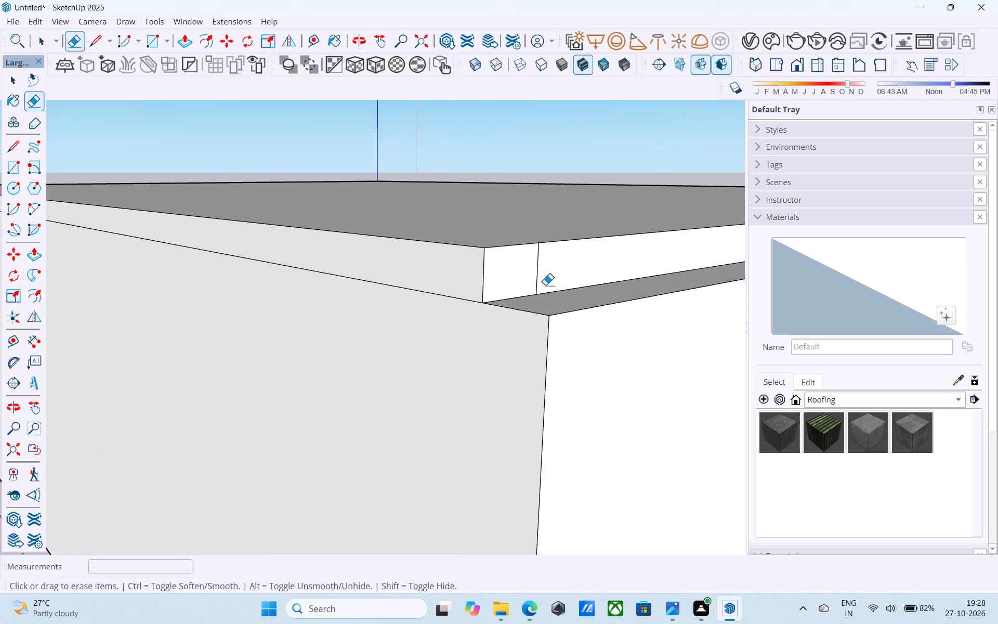
drag(545, 283, 533, 281)
Push/Pull that recessed slab side face outward by 9", flush with the outer wall below.
scroll(528, 274, down, 6)
middle_drag(528, 273, 282, 304)
key(space)
click(282, 304)
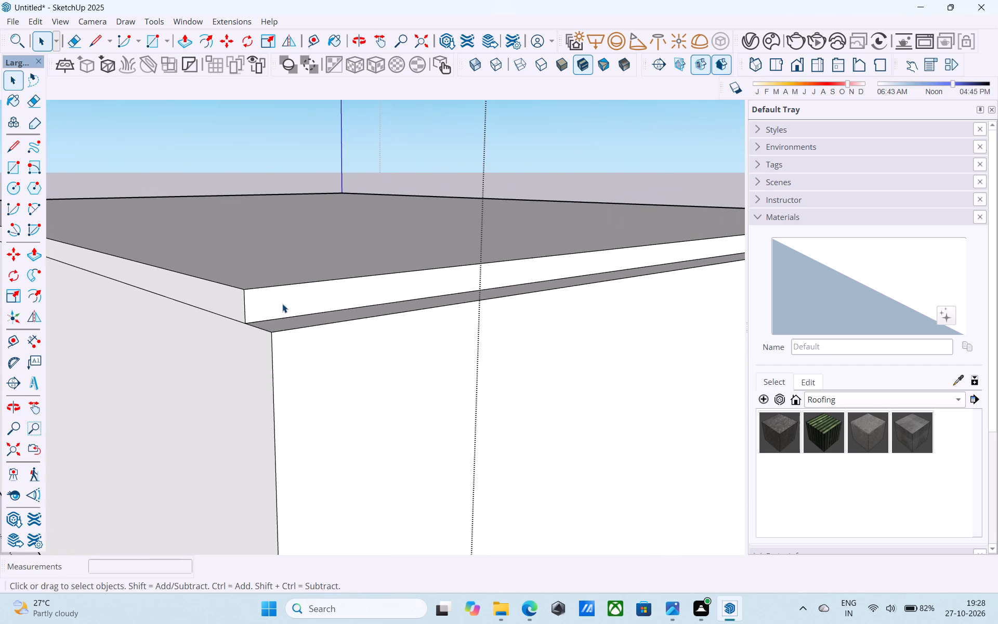
key(p)
click(282, 304)
click(300, 361)
scroll(301, 355, down, 8)
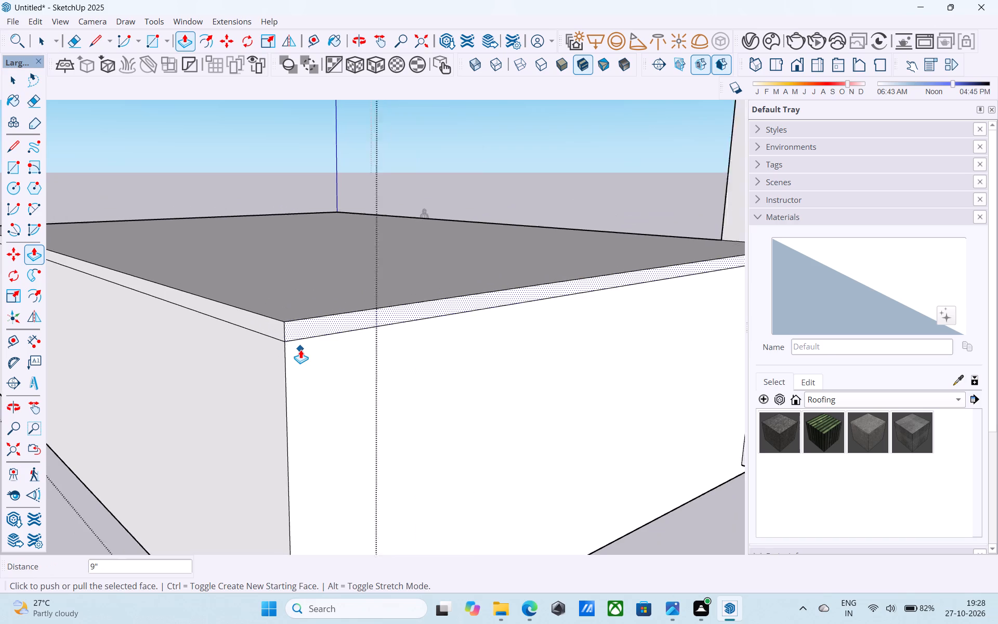
Inspect the roof slab's edges around the building and beside the corner cylinder.
scroll(300, 349, down, 8)
key(space)
scroll(304, 340, down, 5)
middle_drag(304, 340, 45, 380)
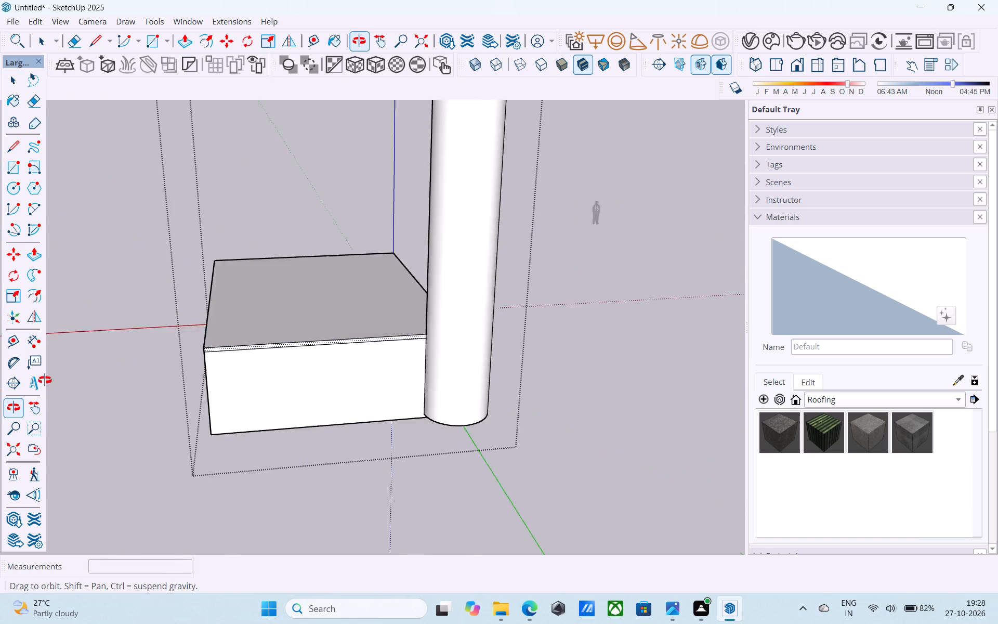
middle_drag(45, 380, 3, 380)
scroll(3, 380, down, 1)
middle_drag(345, 327, 77, 319)
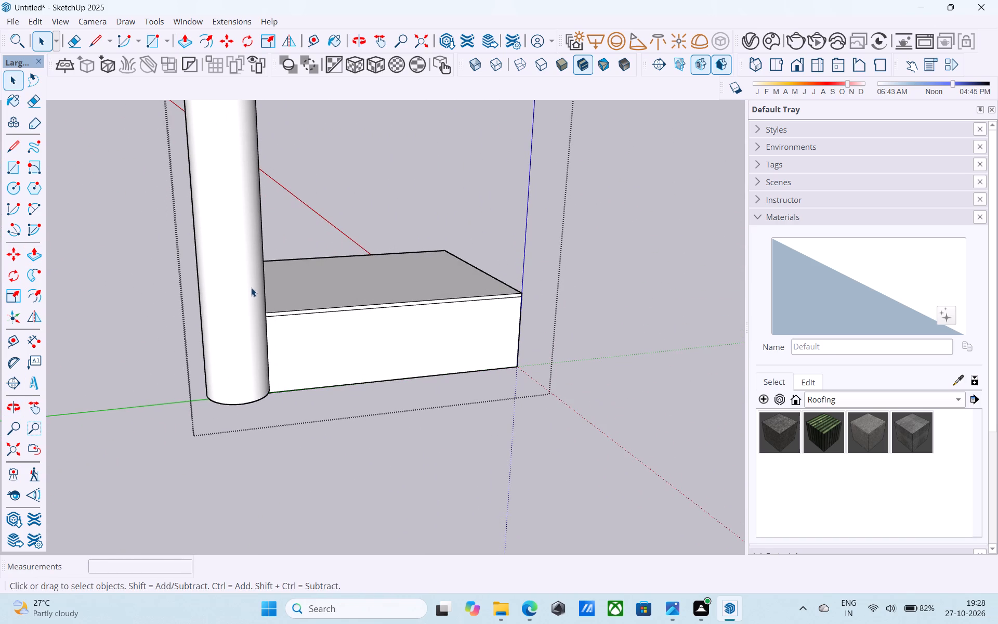
scroll(270, 279, down, 3)
shift+middle_drag(270, 279, 180, 285)
click(500, 280)
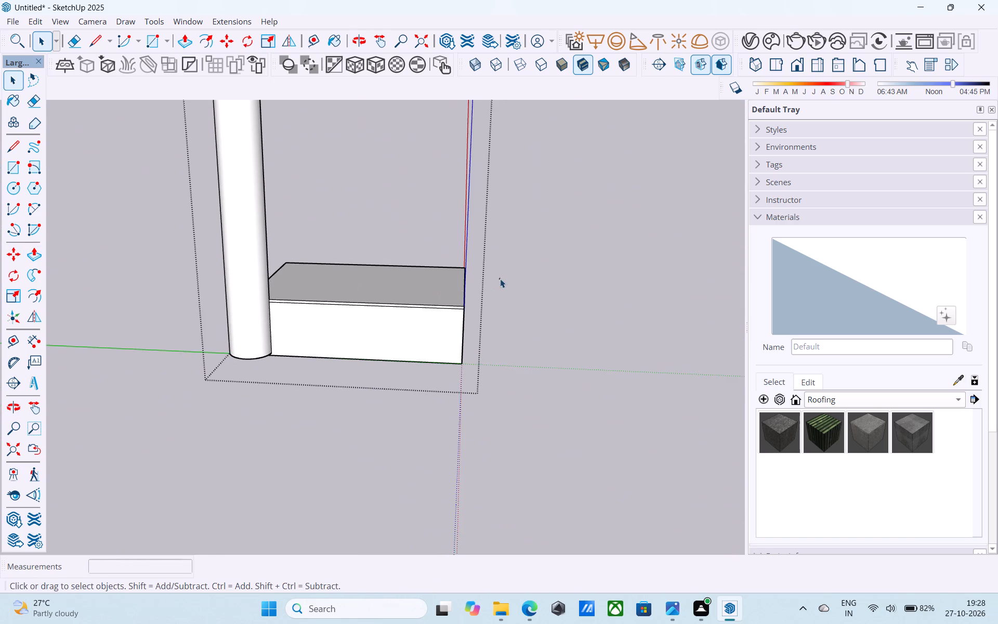
click(399, 300)
scroll(399, 300, up, 1)
scroll(399, 300, down, 5)
shift+middle_drag(399, 300, 383, 268)
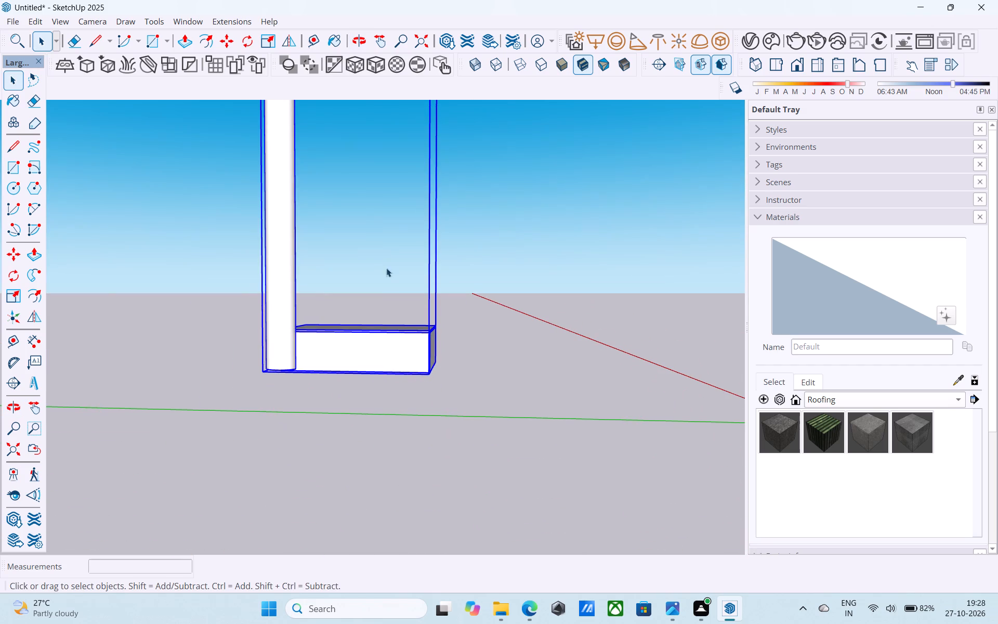
middle_drag(387, 273, 391, 337)
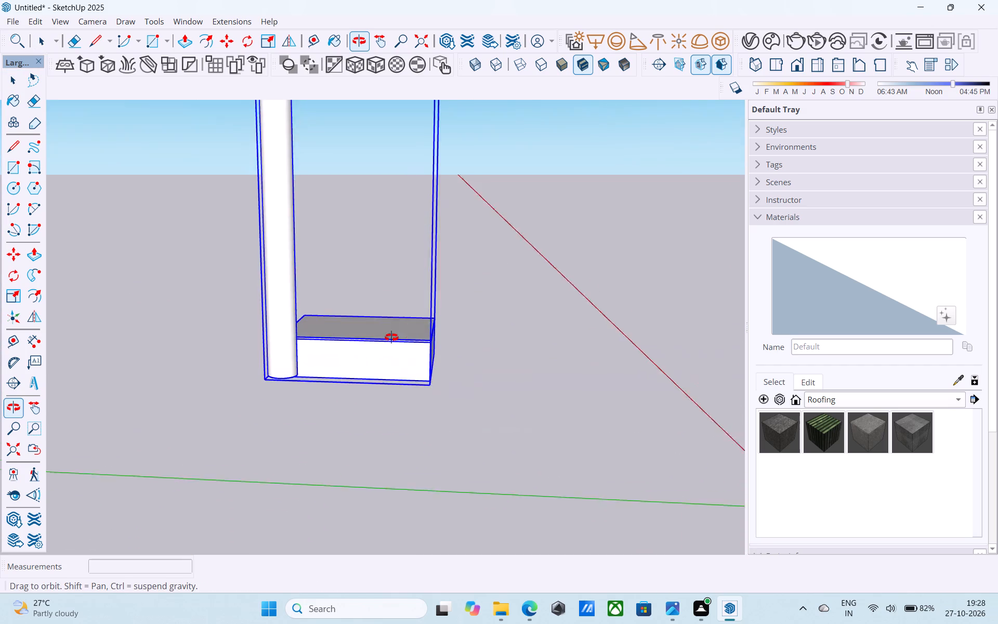
middle_drag(391, 337, 390, 348)
scroll(401, 357, up, 5)
Open the building group and Push/Pull the corner cylinder's top face down 90' to remove the cylinder.
double_click(405, 343)
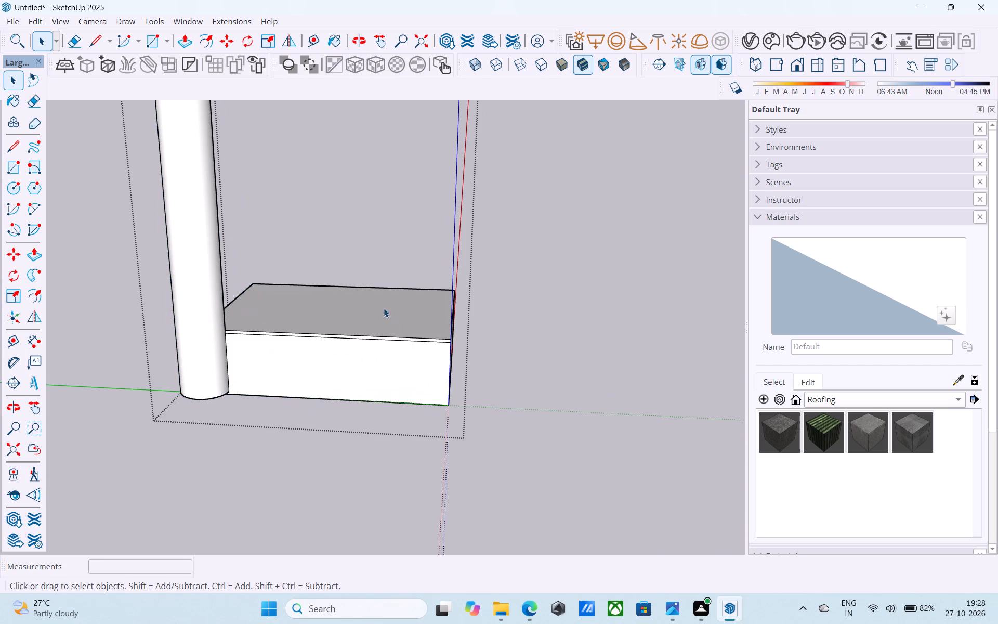
middle_drag(384, 308, 239, 412)
scroll(364, 311, up, 5)
click(326, 316)
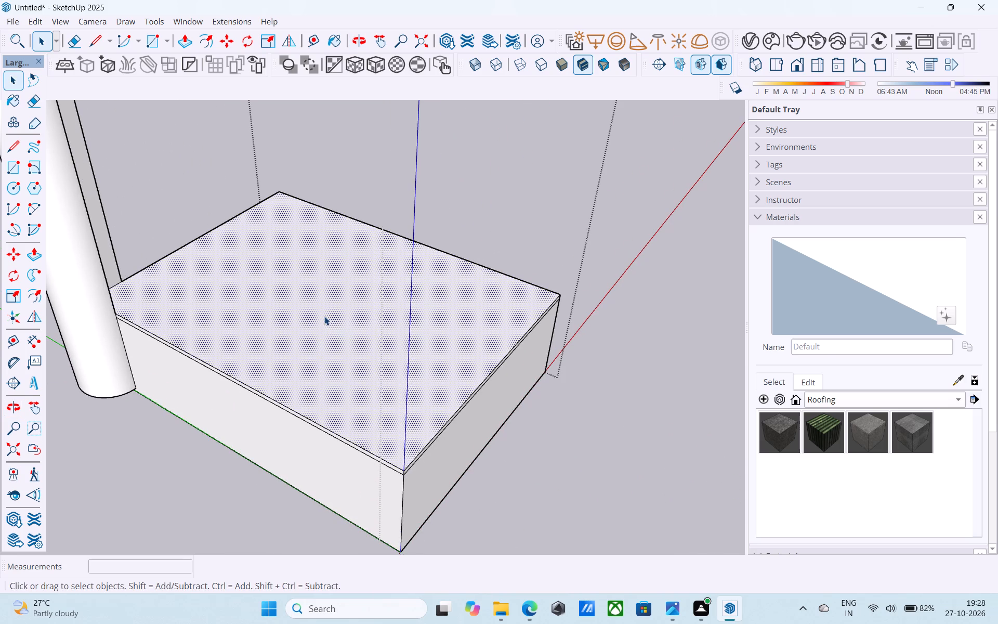
scroll(324, 315, down, 2)
scroll(324, 315, up, 1)
scroll(324, 315, down, 13)
middle_drag(329, 302, 378, 375)
scroll(383, 368, down, 4)
middle_drag(280, 225, 293, 260)
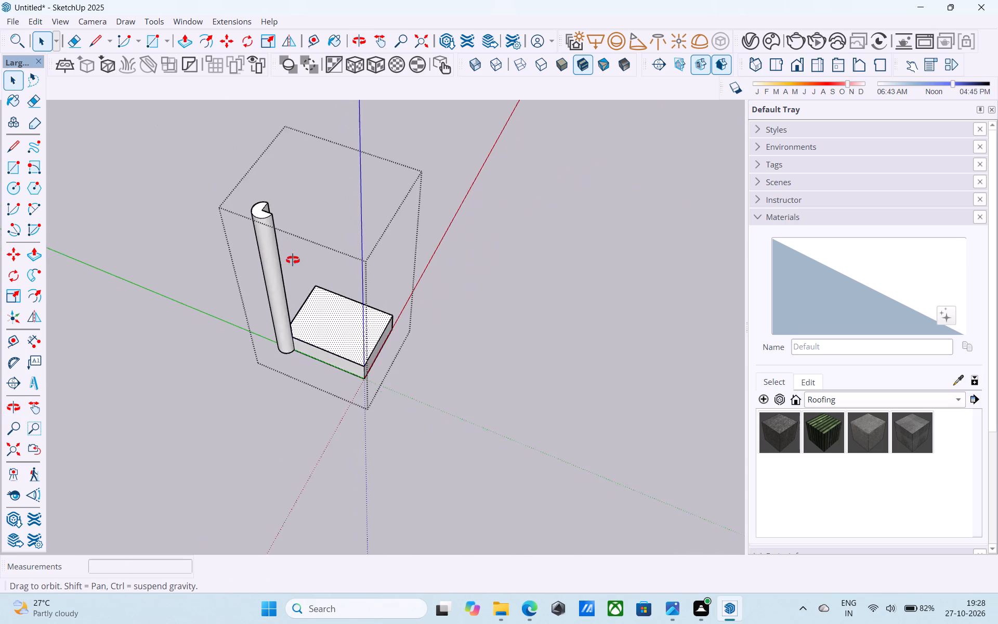
middle_drag(293, 260, 301, 283)
scroll(274, 257, up, 7)
click(247, 220)
key(p)
click(247, 220)
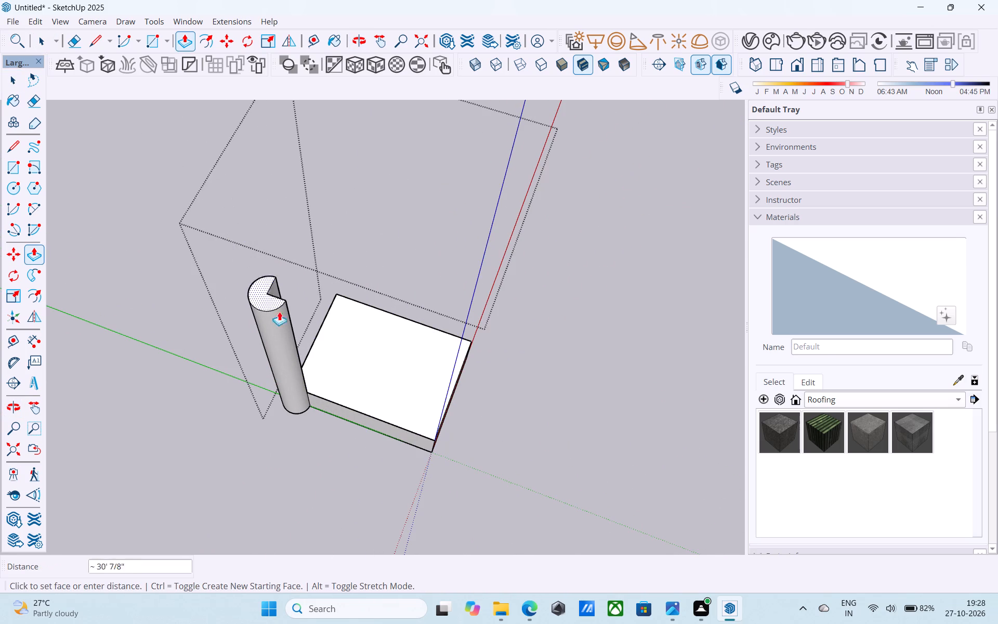
click(344, 449)
Examine the building corner where the cylinder stood and close the building group.
middle_drag(324, 424, 489, 204)
scroll(399, 354, up, 2)
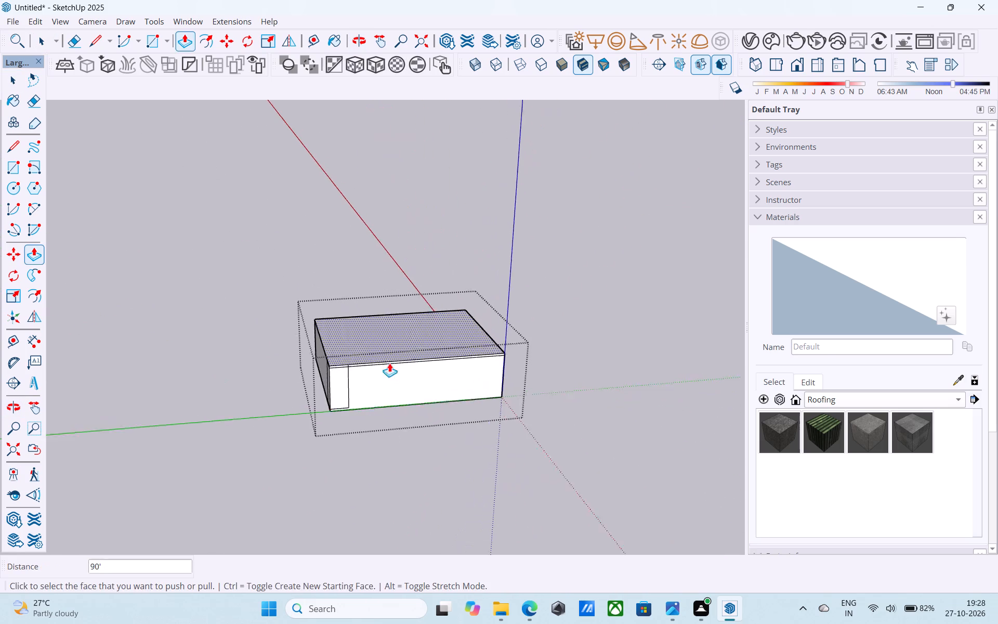
scroll(389, 363, up, 2)
key(space)
middle_drag(353, 377, 458, 372)
scroll(424, 391, up, 13)
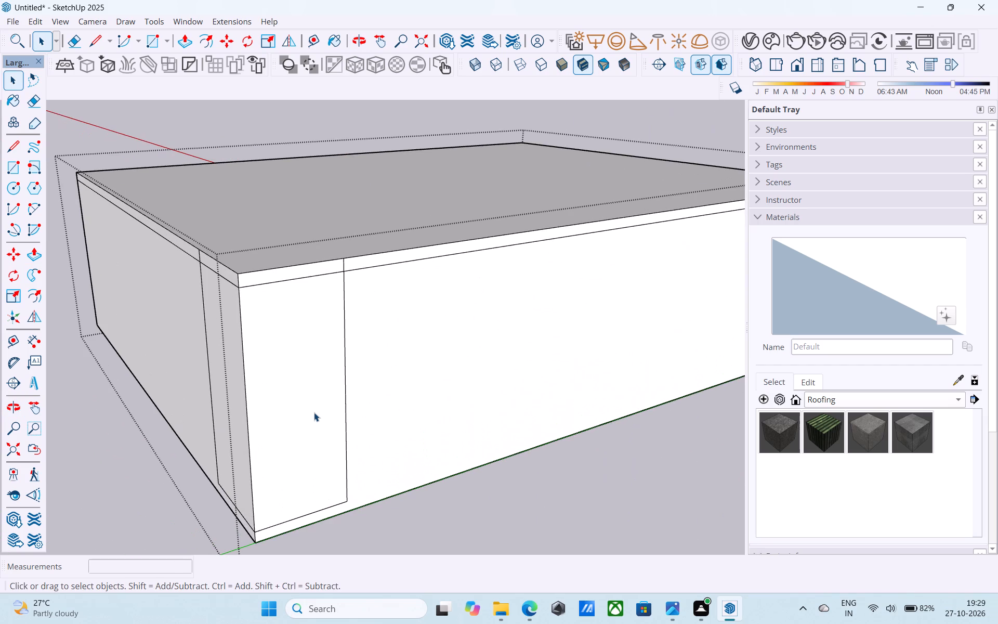
shift+middle_drag(310, 425, 323, 354)
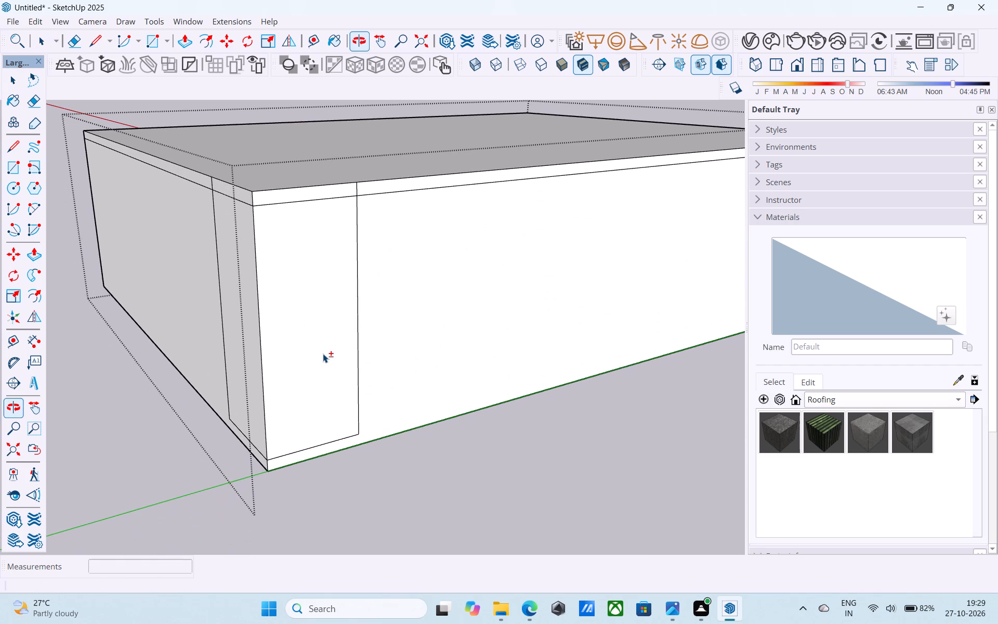
scroll(324, 352, down, 11)
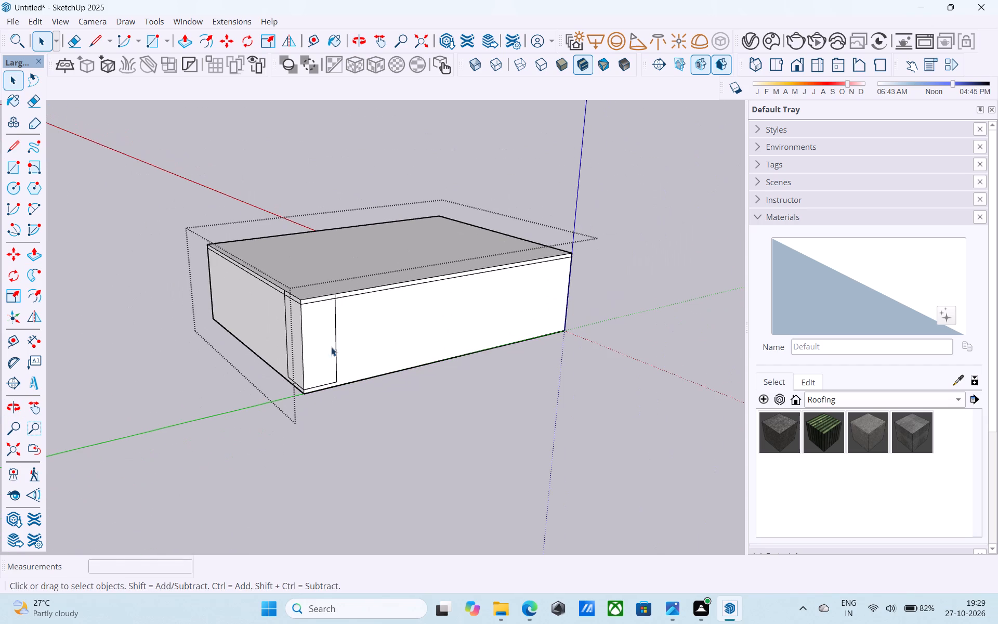
click(398, 327)
click(532, 375)
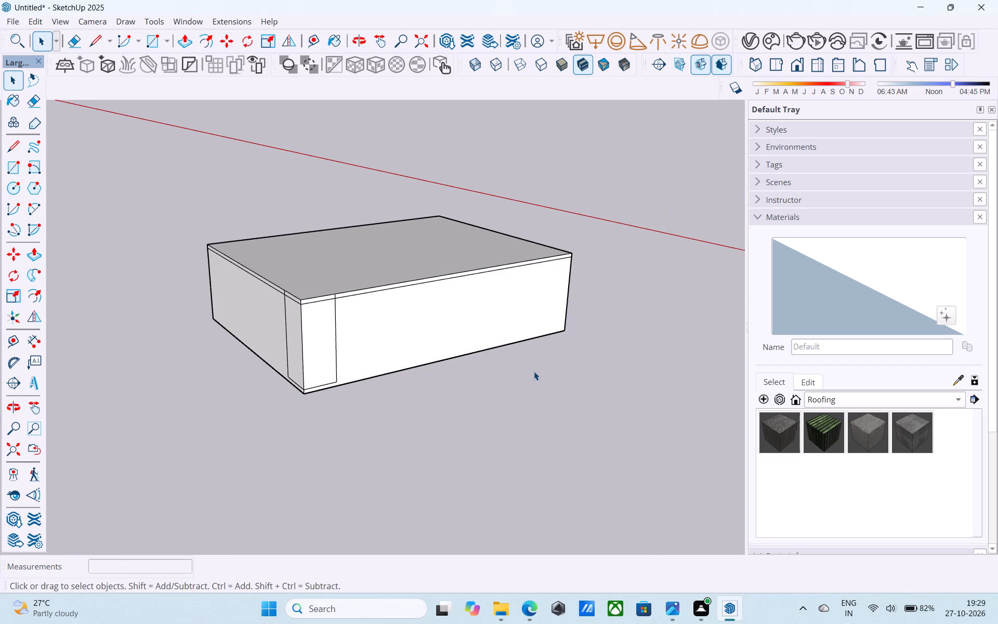
middle_drag(534, 370, 379, 394)
scroll(378, 393, down, 4)
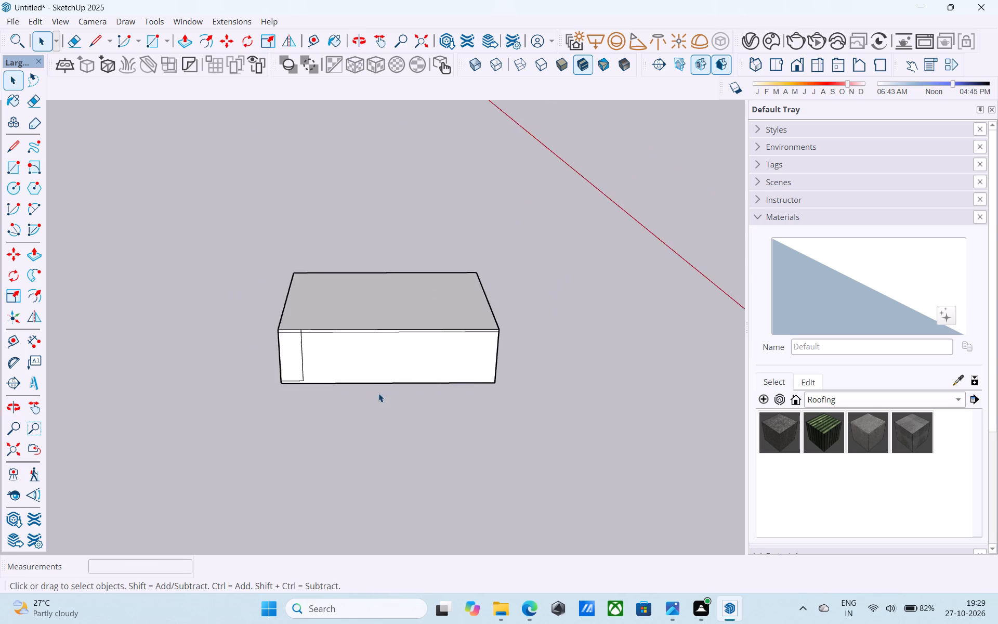
scroll(378, 393, down, 1)
middle_drag(378, 391, 418, 361)
Convert the building group into a component, keeping the default definition name and settings.
click(417, 362)
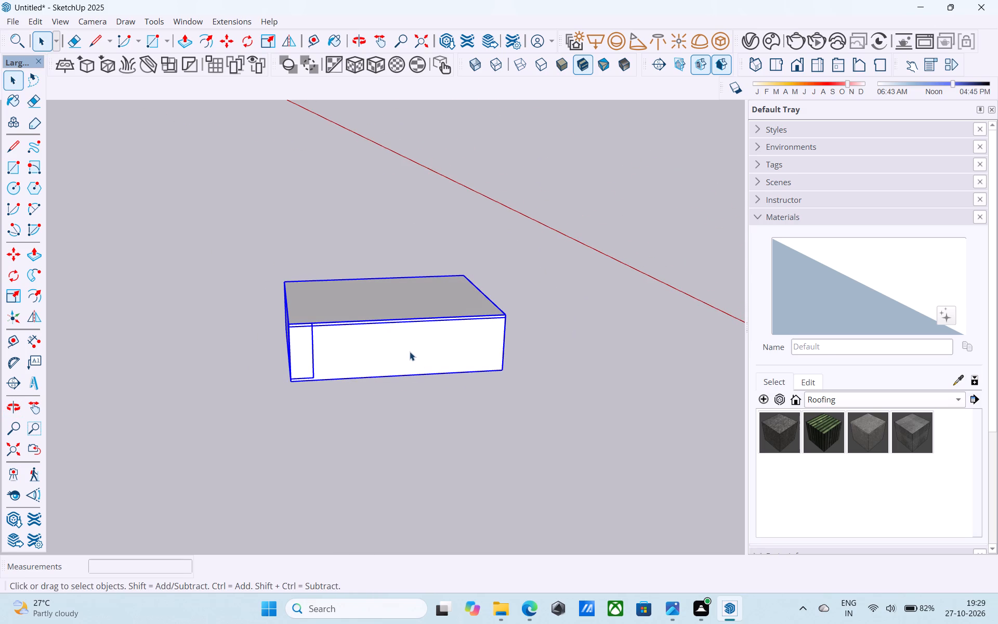
key(m)
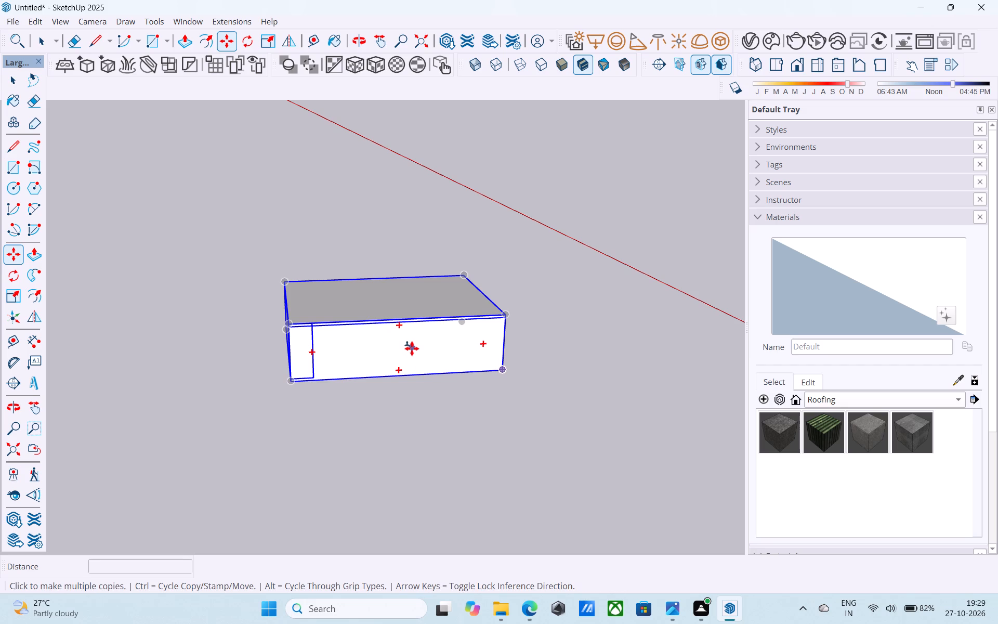
key(space)
click(537, 319)
click(397, 356)
right_click(397, 356)
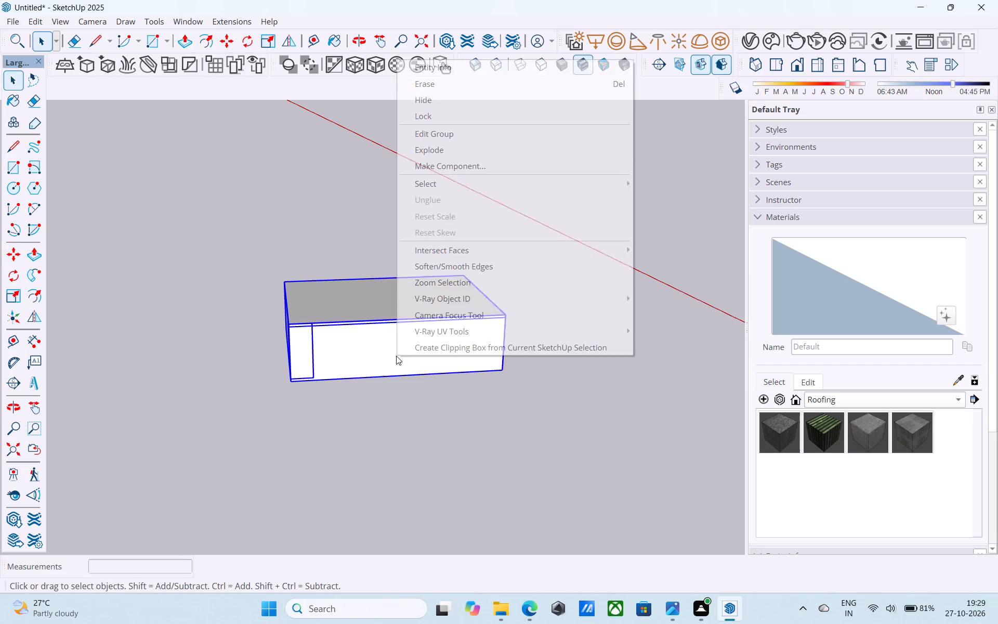
click(450, 159)
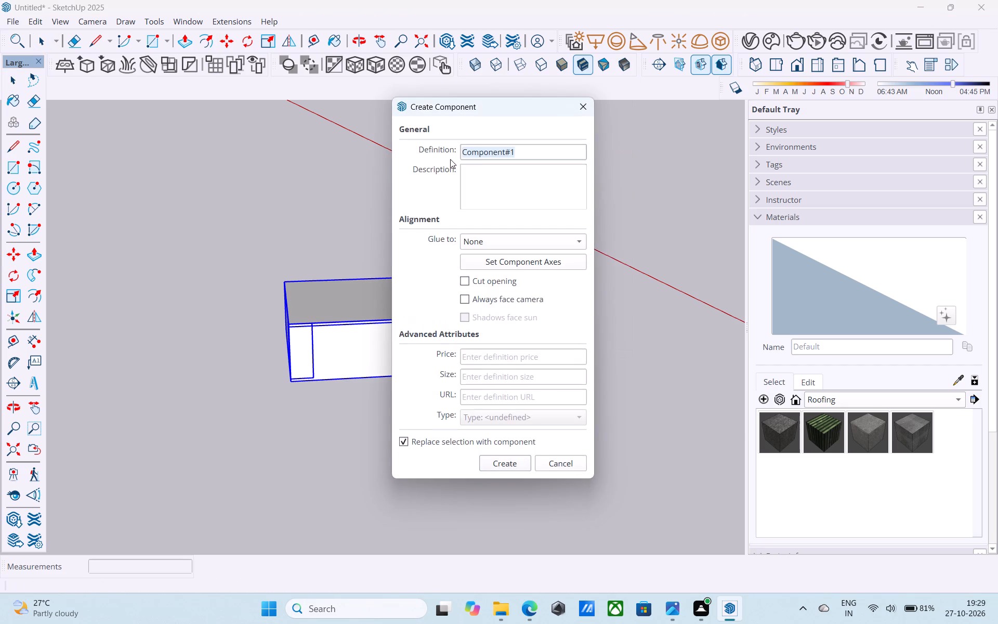
key(Return)
Copy the building component straight up three times from its bottom corner, stacking each copy on the top corner of the floor below.
key(m)
middle_drag(400, 346, 400, 349)
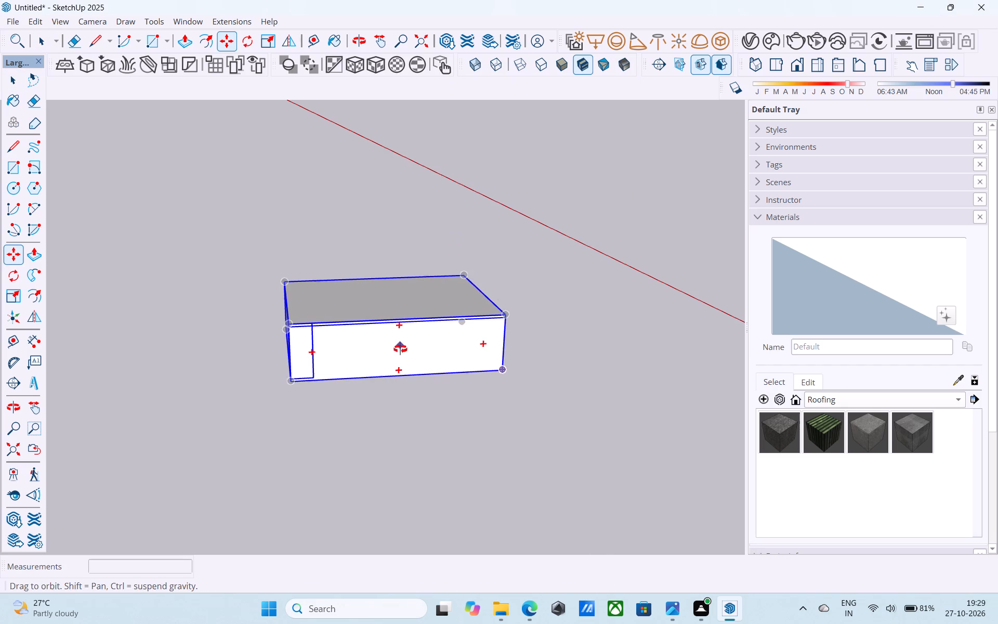
middle_drag(400, 349, 564, 352)
scroll(354, 408, up, 4)
click(357, 395)
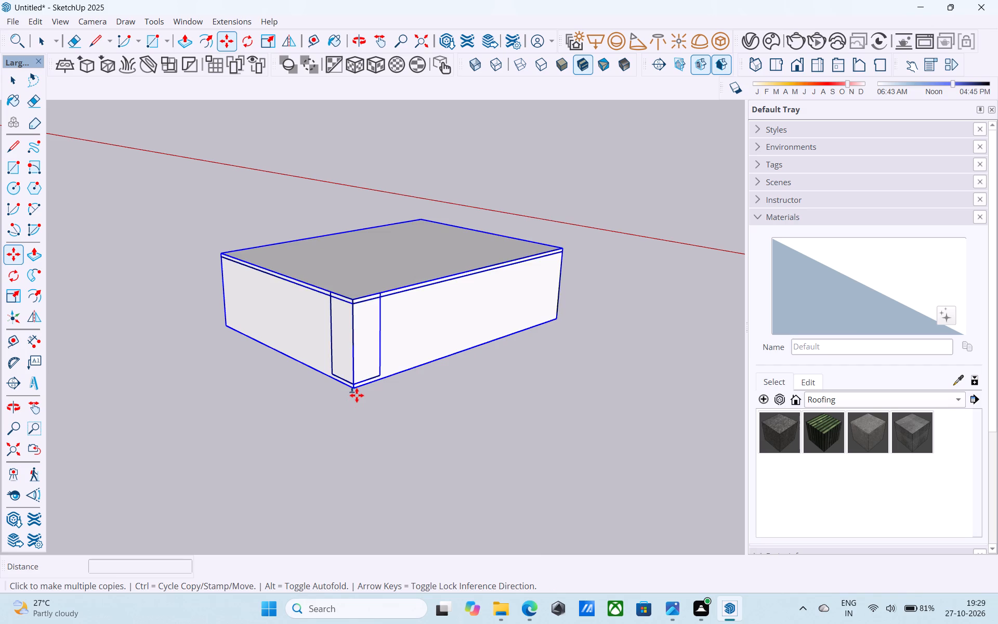
click(356, 297)
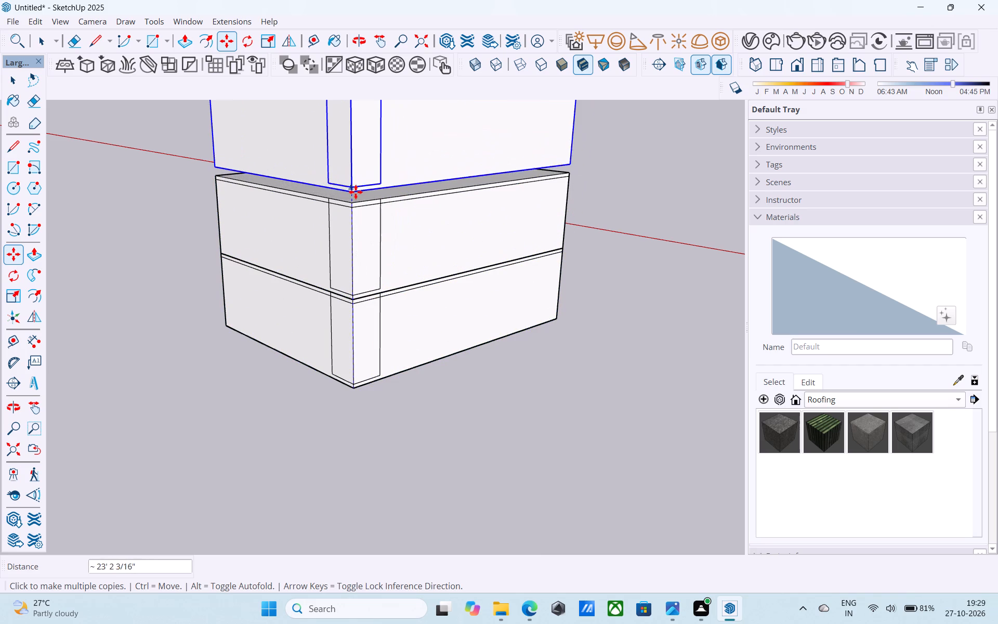
click(352, 198)
scroll(357, 172, up, 1)
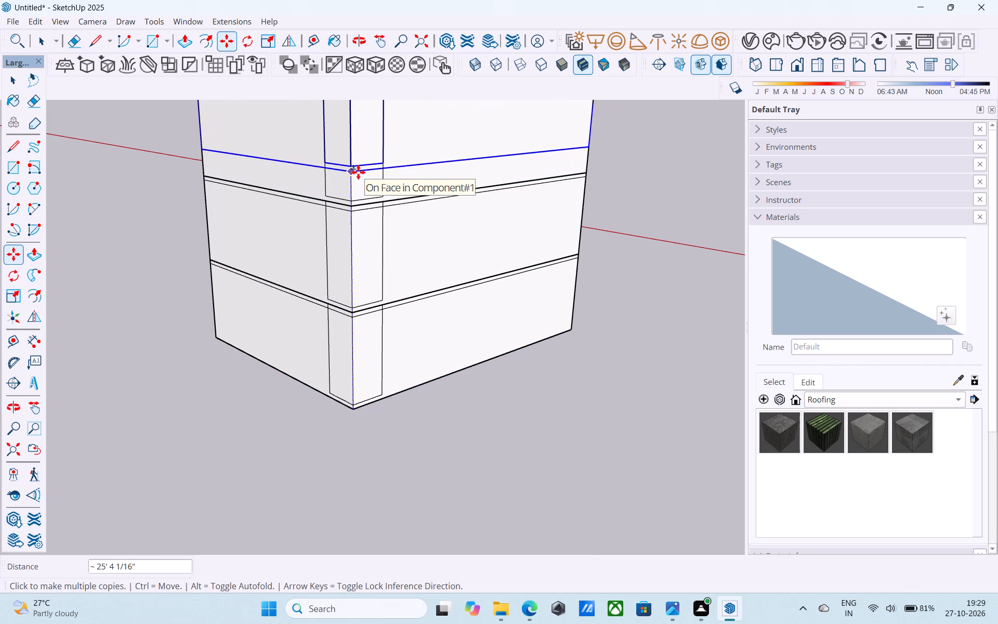
scroll(358, 172, down, 5)
shift+middle_drag(357, 174, 375, 309)
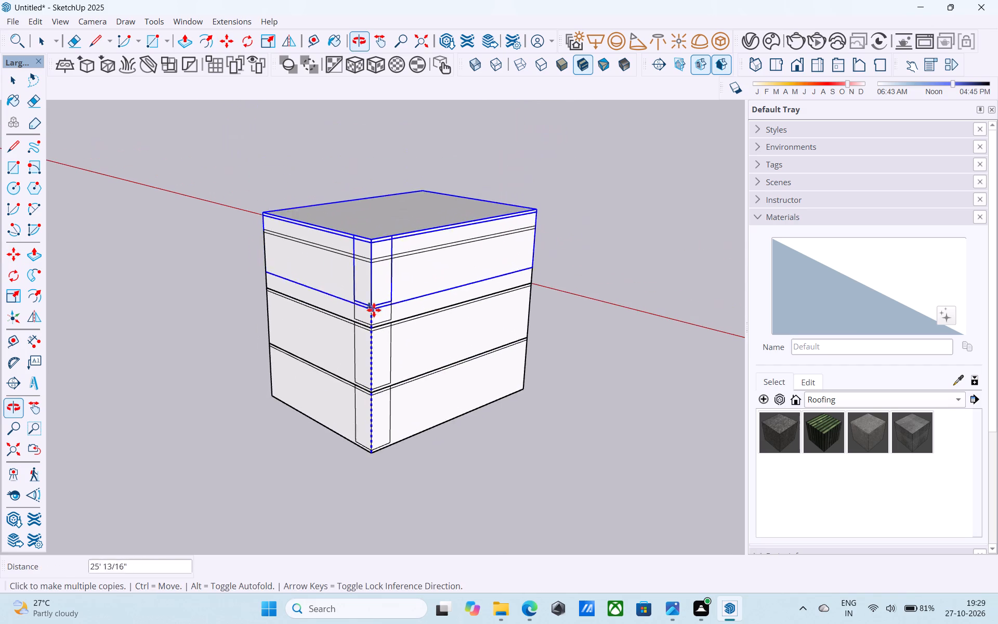
scroll(367, 247, up, 6)
click(377, 271)
Stack three more copies of the building component corner to corner on the tower, the highest at 66' above the base.
scroll(395, 153, down, 4)
shift+middle_drag(393, 157, 377, 246)
scroll(371, 231, up, 9)
click(362, 217)
scroll(379, 160, down, 2)
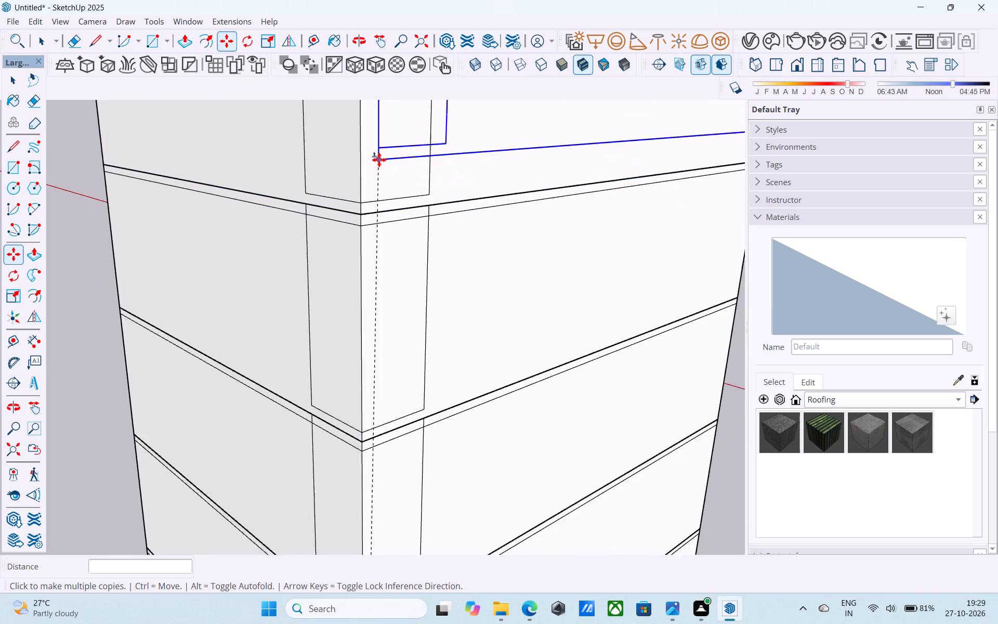
scroll(379, 160, down, 4)
middle_drag(379, 160, 396, 358)
click(384, 235)
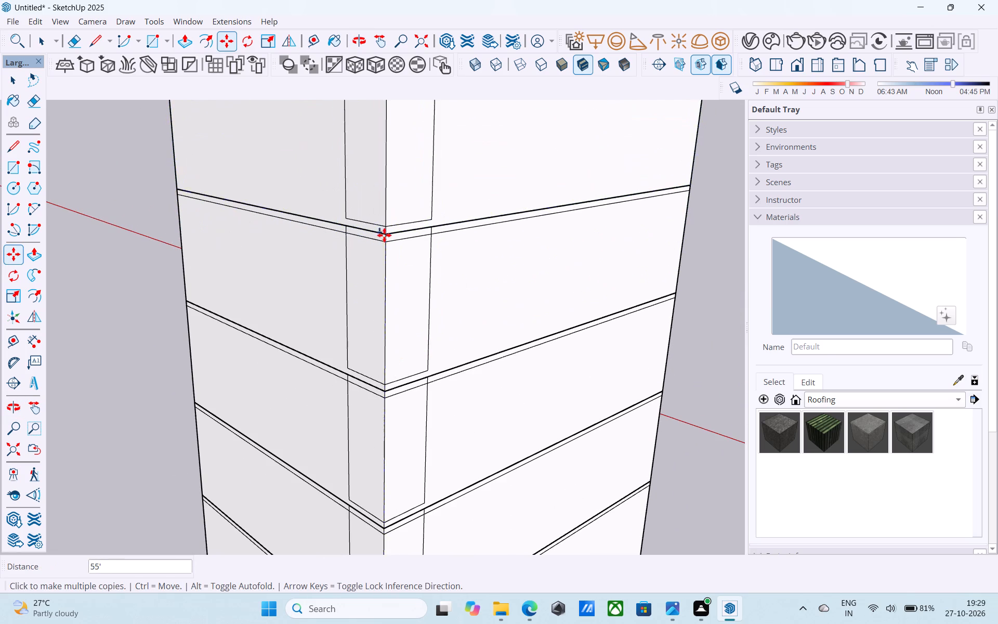
scroll(389, 204, down, 5)
shift+middle_drag(389, 204, 407, 321)
click(412, 231)
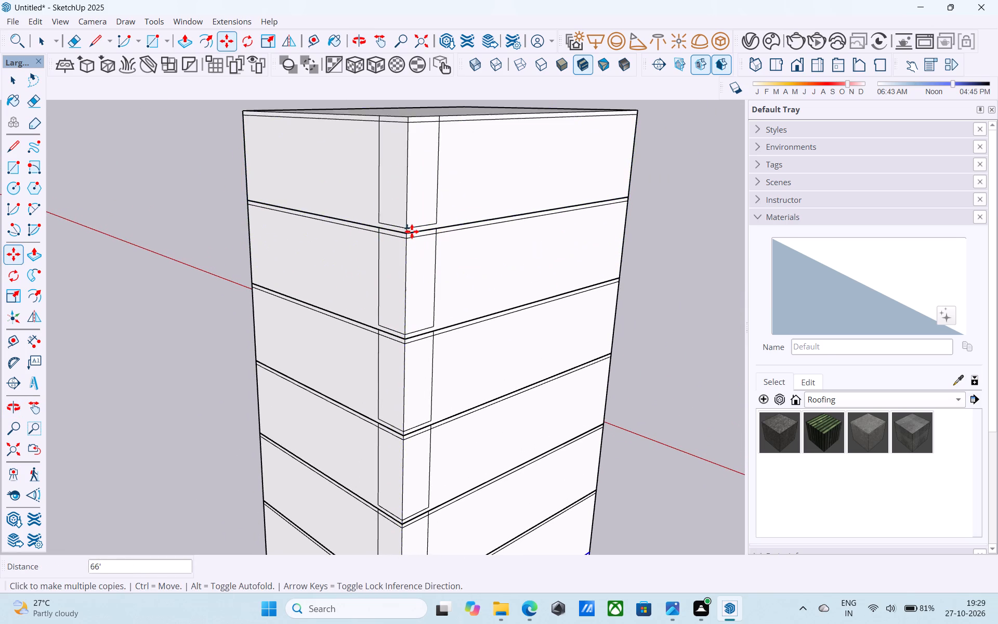
Stack two more copies of the building component on top of the tower, the highest at 88' above the base.
scroll(427, 173, down, 5)
shift+middle_drag(427, 173, 415, 329)
scroll(403, 300, up, 8)
click(403, 296)
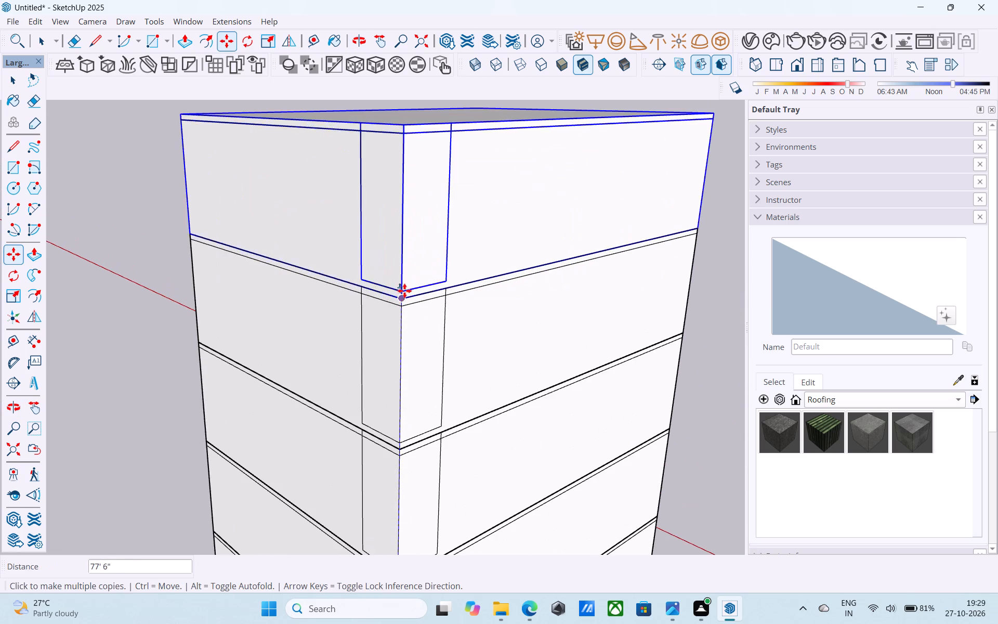
scroll(440, 144, down, 4)
shift+middle_drag(439, 149, 432, 363)
scroll(420, 351, up, 6)
click(403, 357)
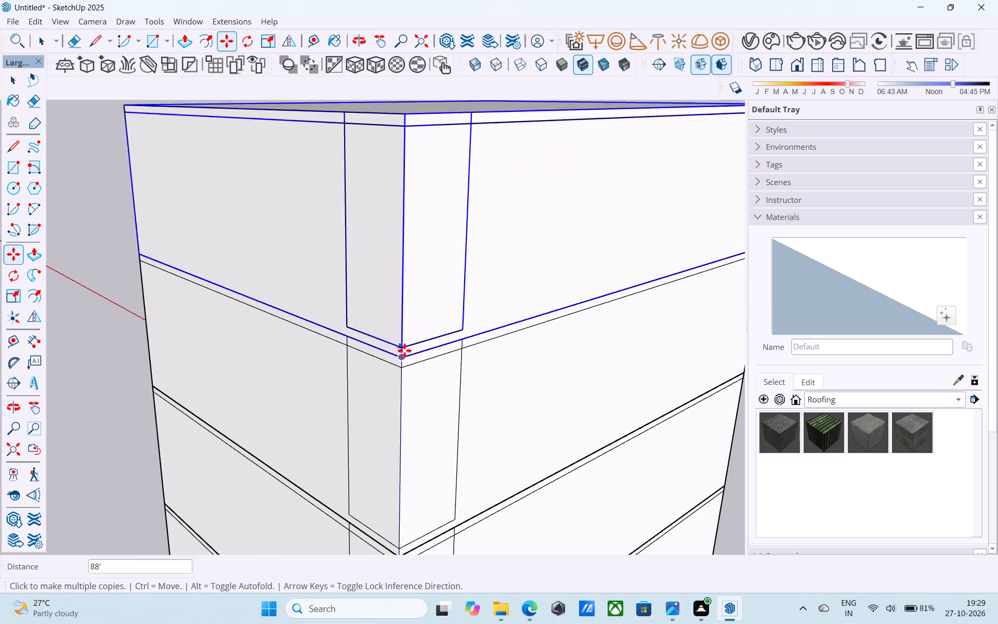
scroll(406, 276, down, 18)
shift+middle_drag(471, 342, 349, 281)
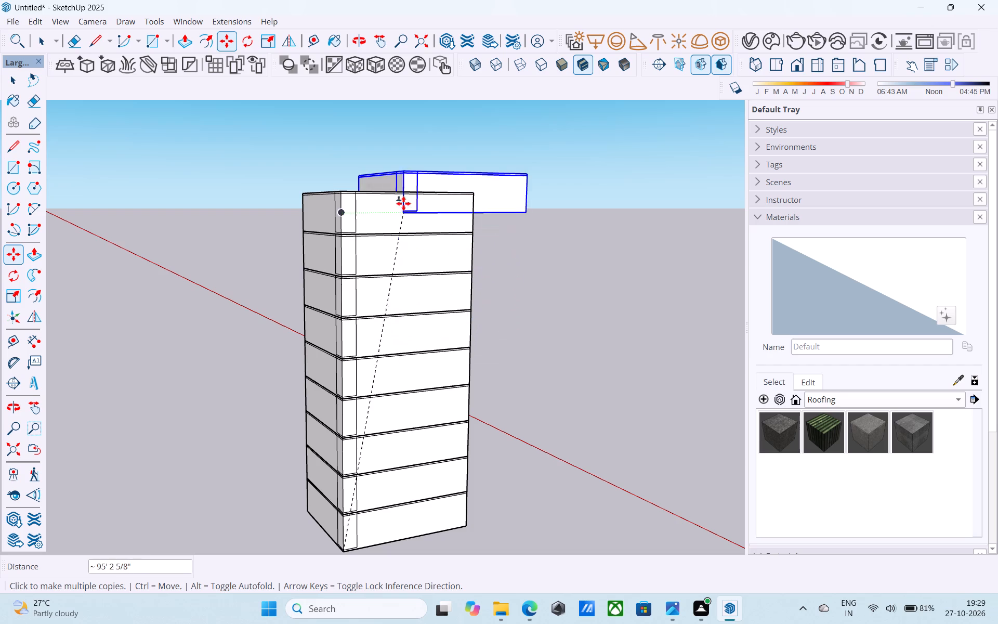
middle_drag(480, 353, 640, 212)
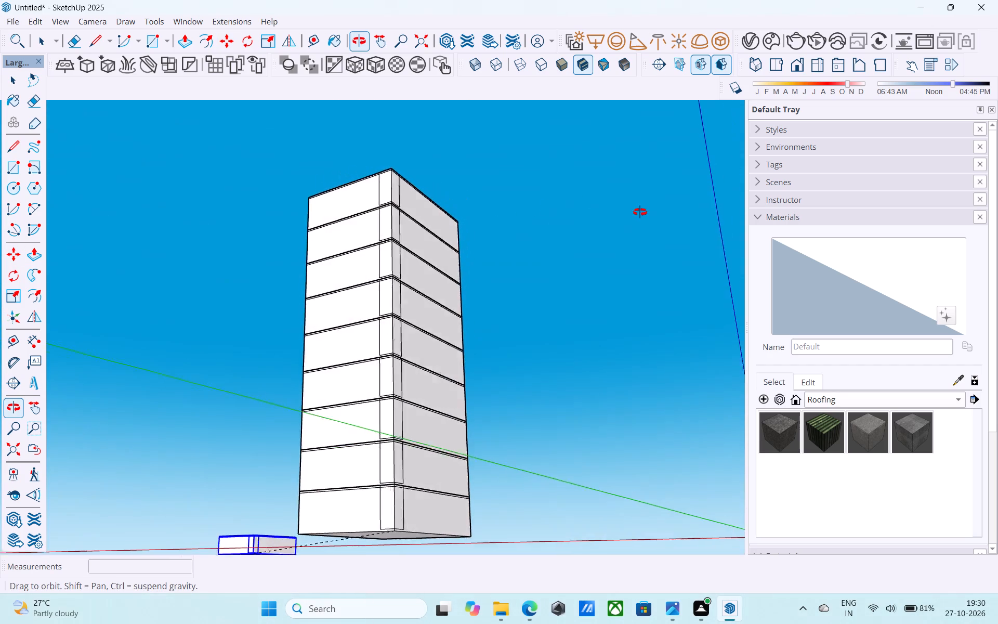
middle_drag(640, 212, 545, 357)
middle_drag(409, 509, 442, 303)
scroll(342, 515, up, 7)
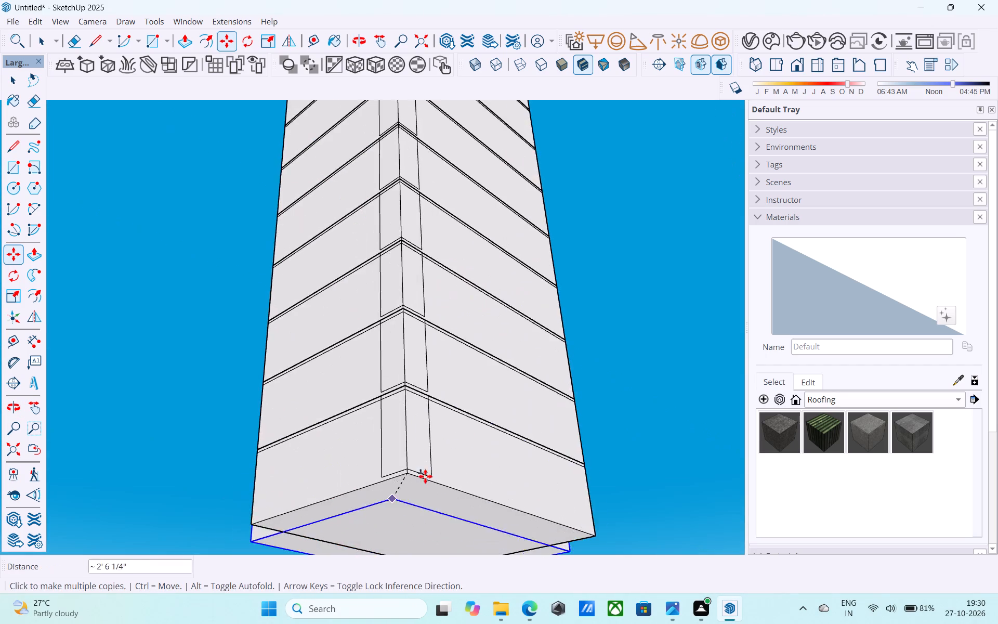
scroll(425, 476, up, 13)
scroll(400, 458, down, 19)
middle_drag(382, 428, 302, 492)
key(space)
Open the bottom floor component for editing and offset the outline of its 30' end wall face inward by 1'.
scroll(300, 476, down, 12)
middle_drag(315, 482, 200, 557)
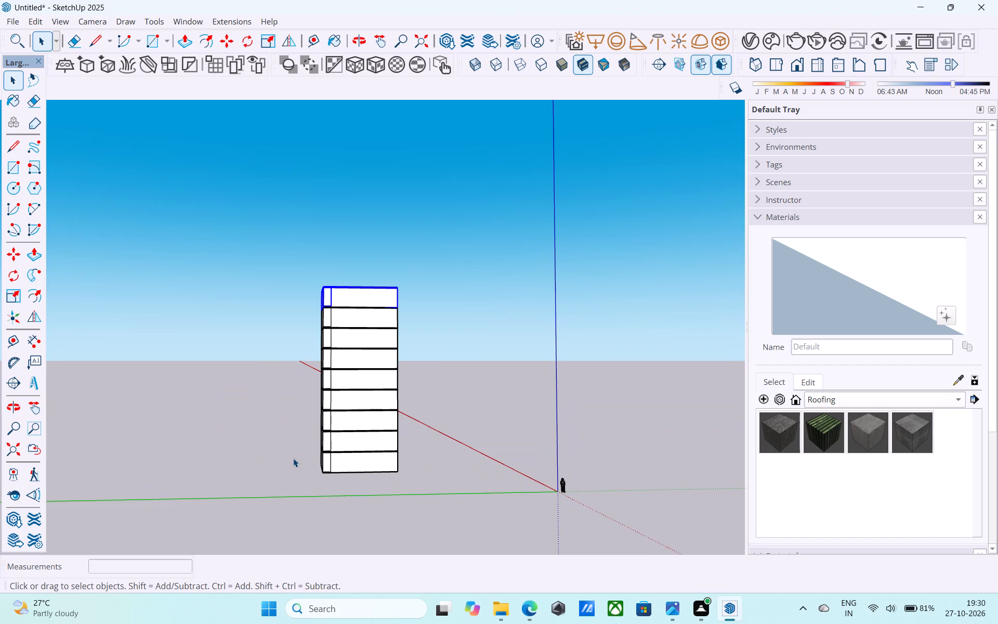
shift+scroll(293, 458, up, 5)
shift+scroll(340, 444, down, 3)
shift+middle_drag(340, 443, 180, 543)
middle_drag(424, 398, 429, 412)
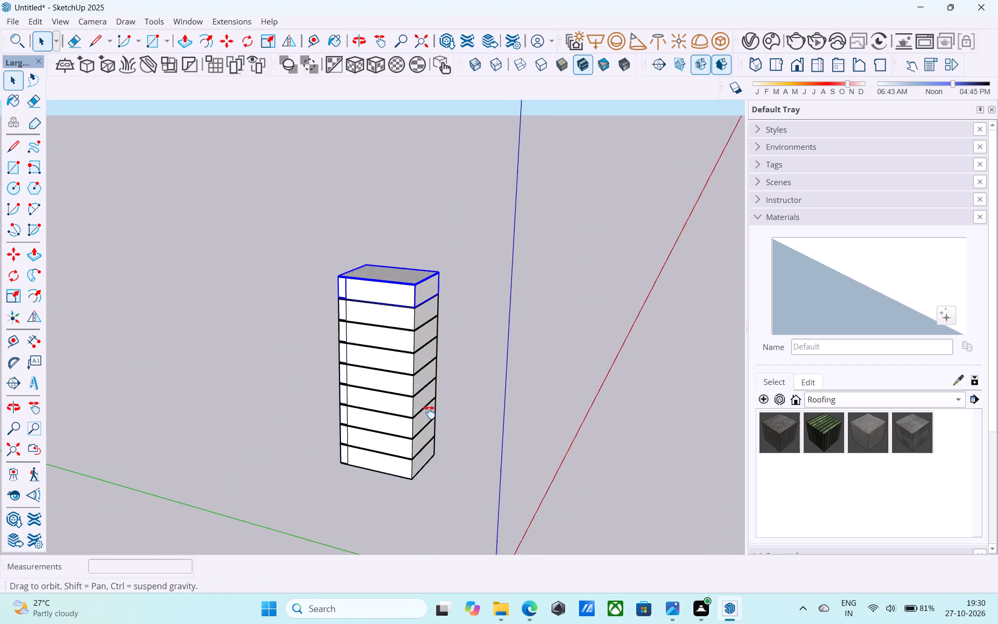
middle_drag(429, 412, 270, 439)
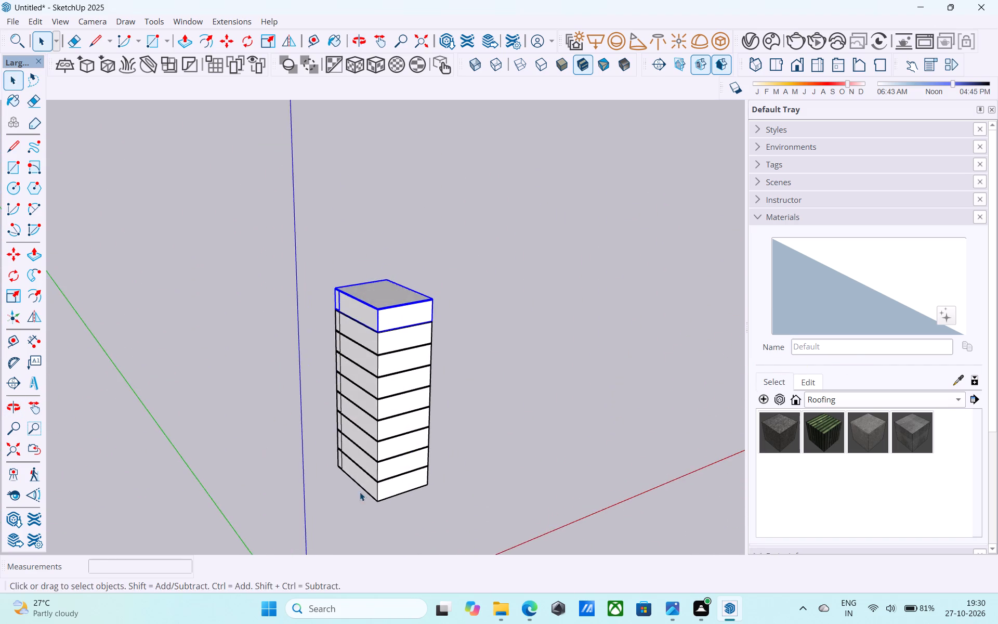
middle_drag(391, 506, 386, 423)
scroll(386, 422, up, 17)
double_click(374, 401)
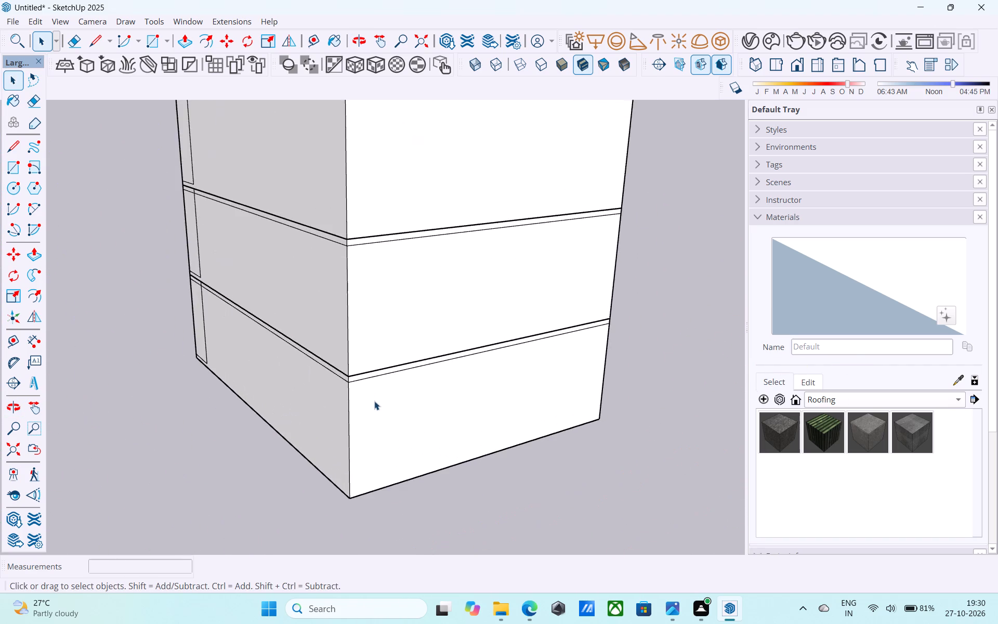
scroll(380, 400, up, 1)
shift+middle_drag(380, 400, 370, 423)
click(371, 423)
middle_drag(371, 423, 365, 392)
key(f)
click(365, 392)
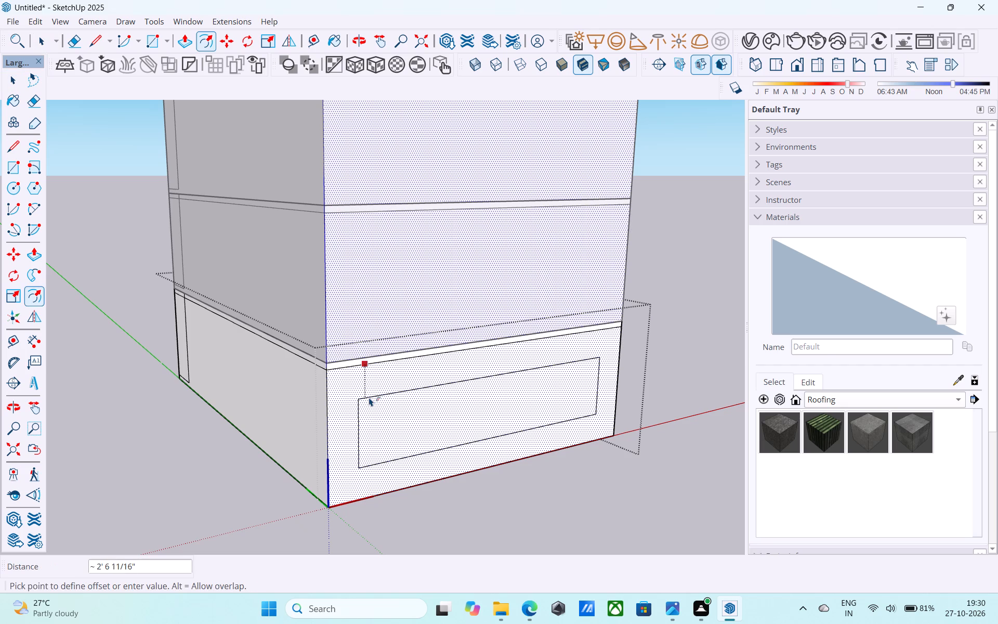
text(1')
key(Return)
key(space)
Push the inset panel of the end wall inward through the wall thickness to cut the opening.
click(369, 397)
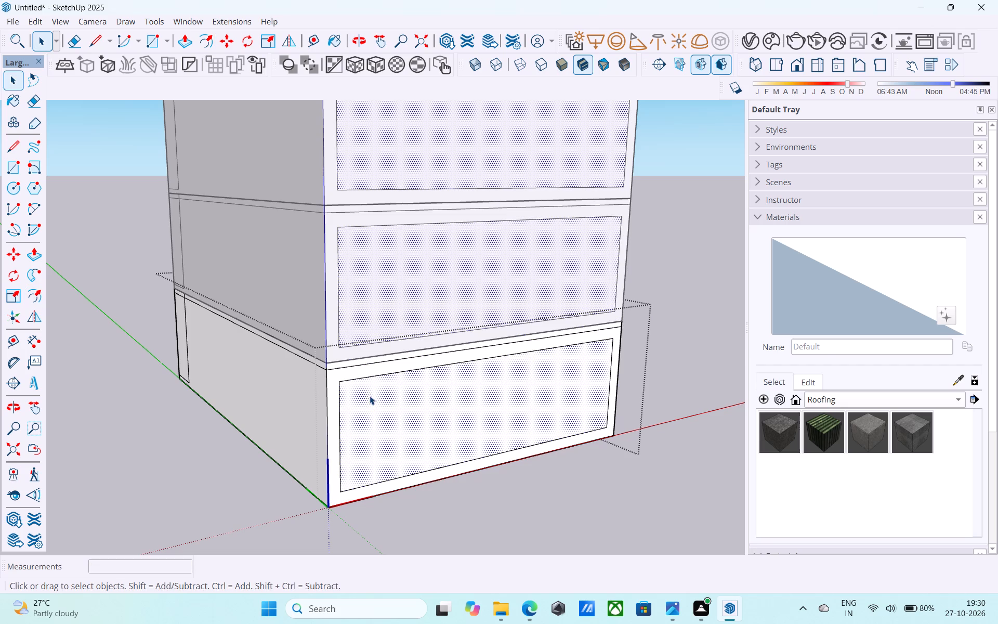
key(p)
click(378, 405)
scroll(370, 395, up, 5)
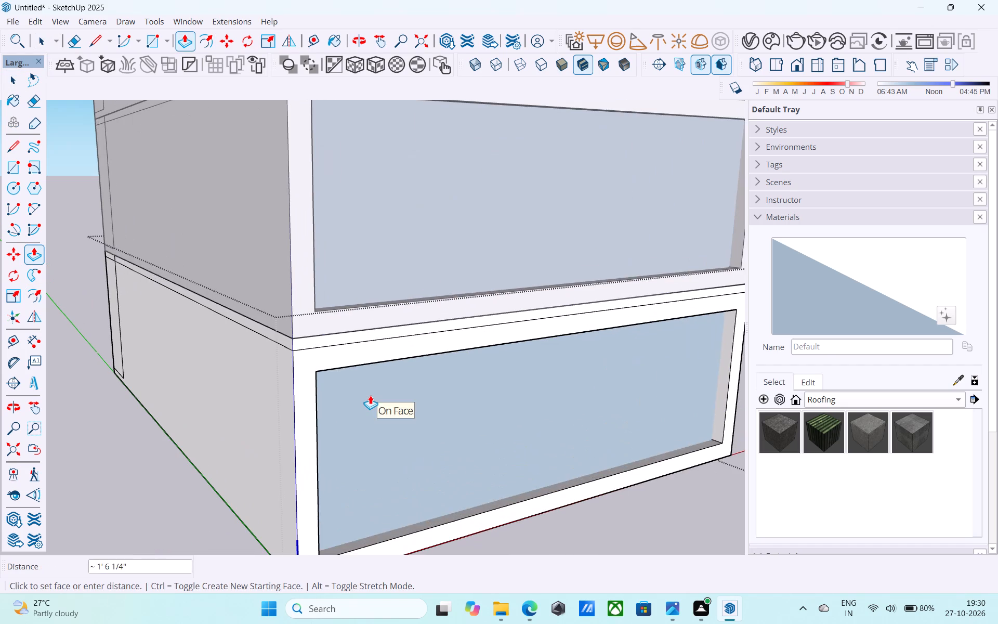
click(367, 391)
key(space)
Extrude the frame face around the end wall opening outward, trying 4', 6' and 8' before setting 10'.
scroll(367, 391, down, 6)
middle_drag(367, 391, 258, 354)
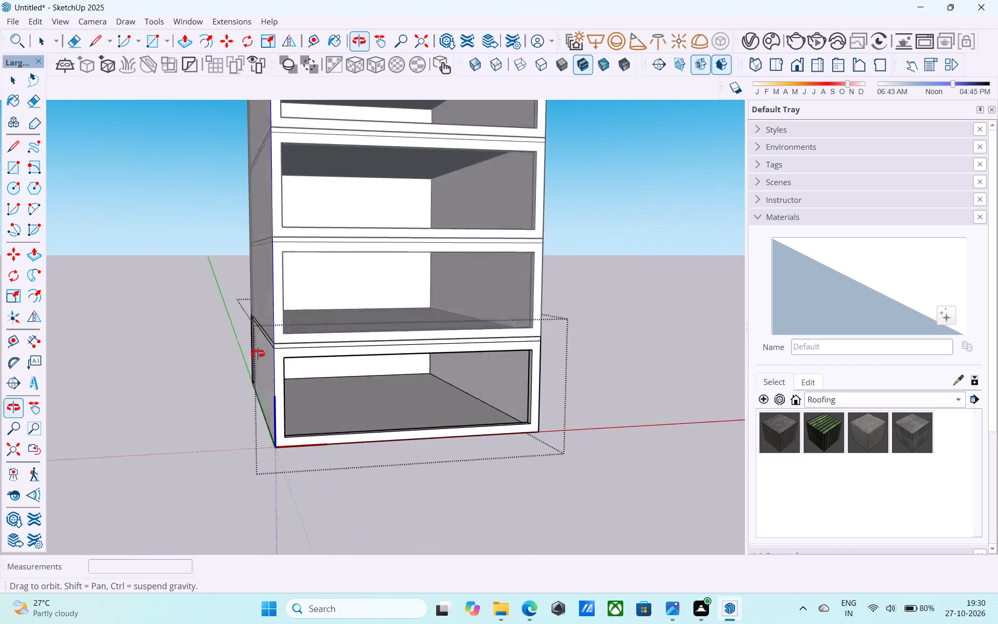
middle_drag(258, 354, 196, 346)
scroll(225, 345, up, 7)
click(235, 341)
key(p)
click(235, 341)
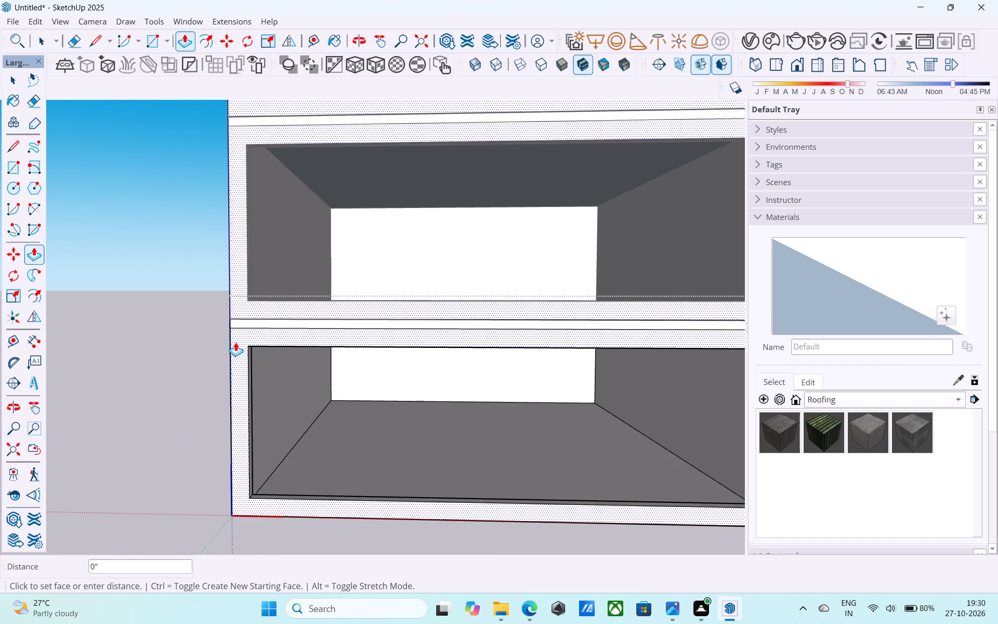
scroll(234, 350, down, 13)
middle_drag(233, 352, 468, 454)
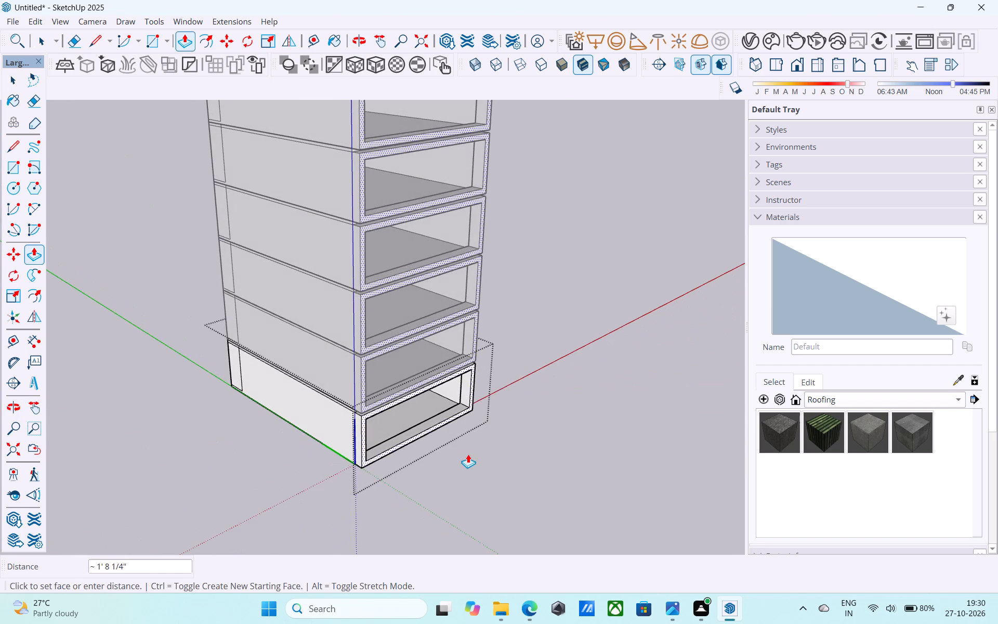
middle_drag(376, 449, 460, 394)
scroll(460, 394, down, 8)
shift+middle_drag(460, 392, 559, 400)
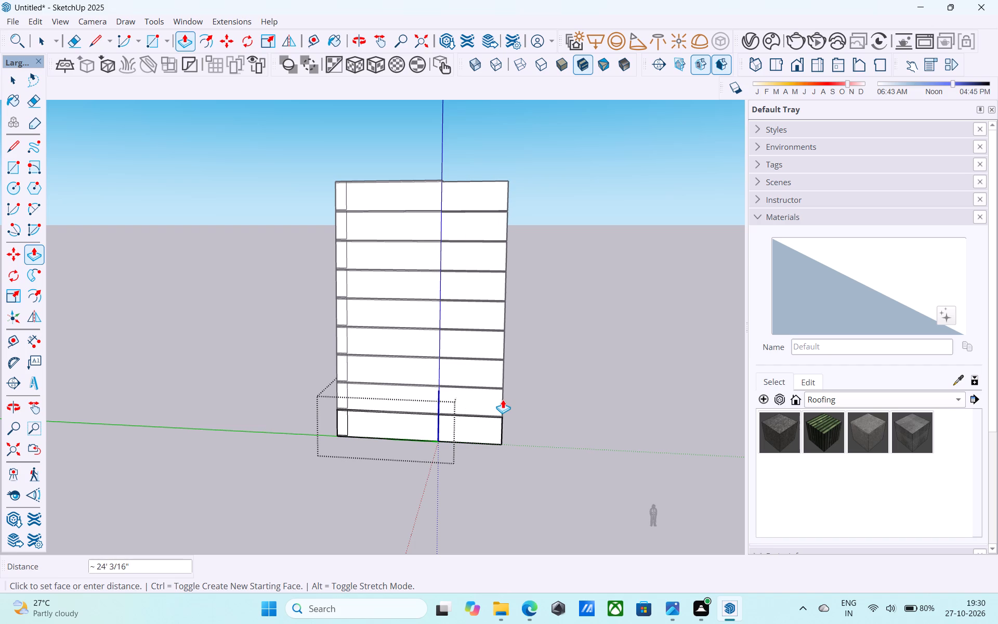
text(4')
key(Return)
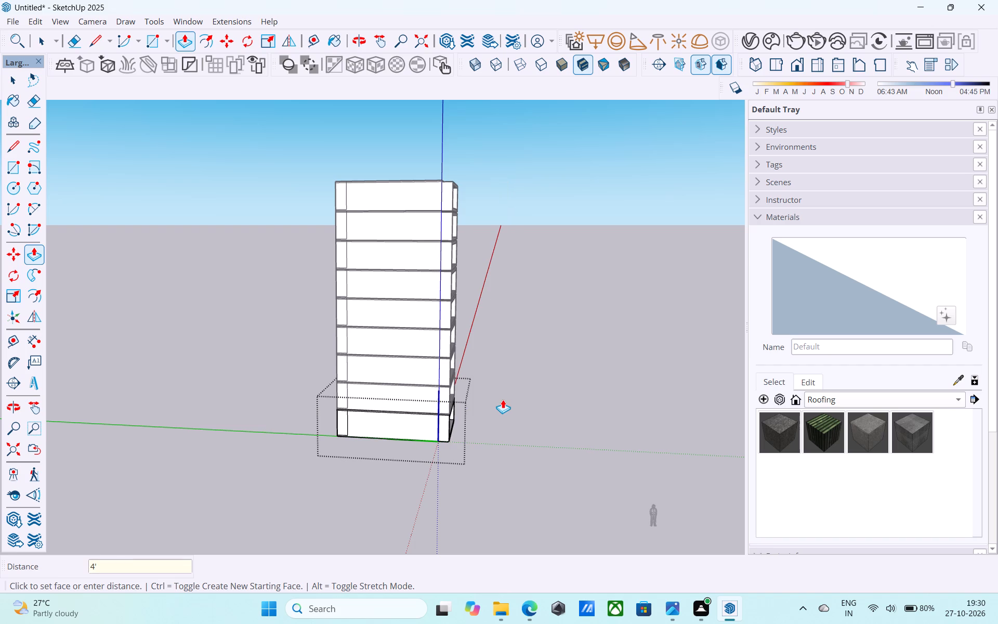
text(6')
key(Return)
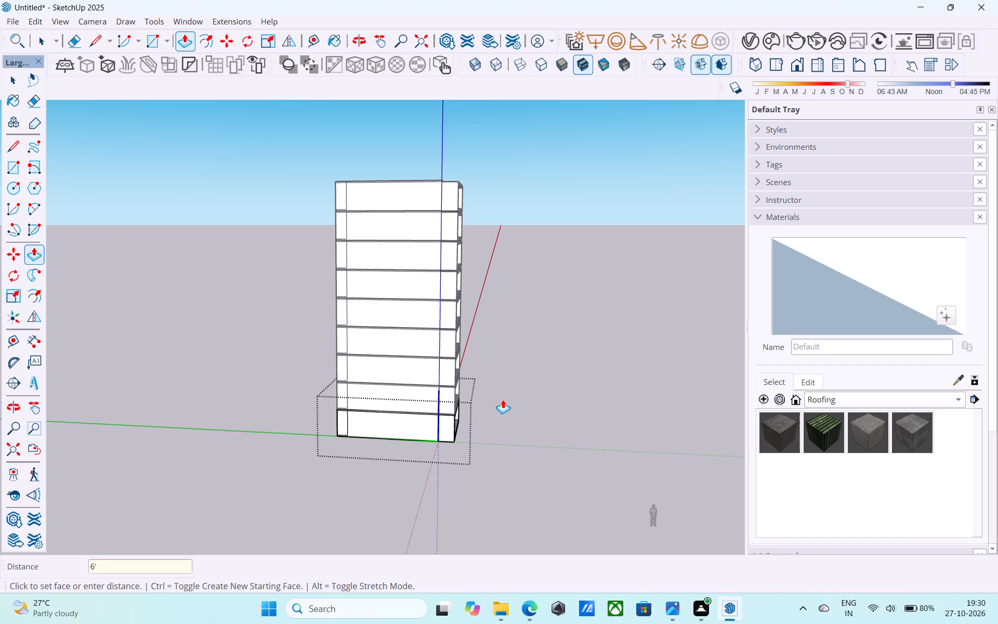
text(8')
key(Return)
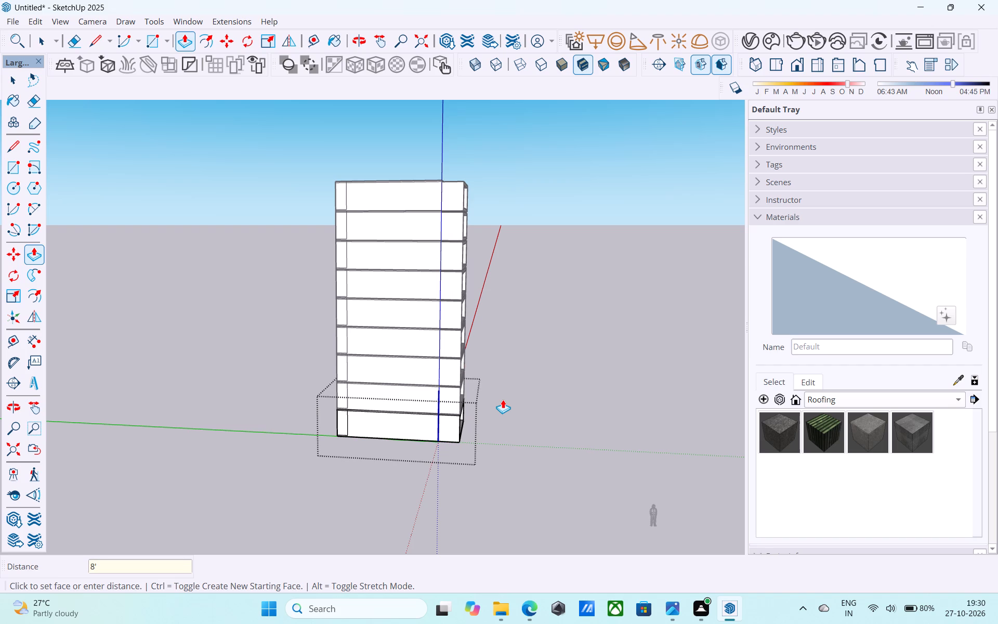
text(10')
key(Return)
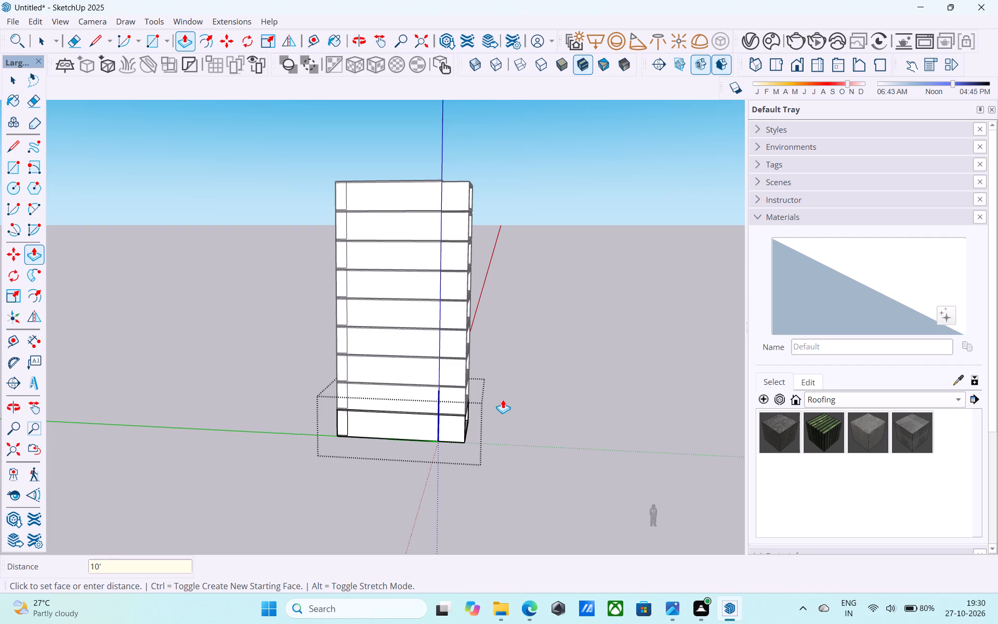
key(space)
Measure the full length of the tower's extended long side along the roof edge with the Line tool.
middle_drag(495, 406, 505, 457)
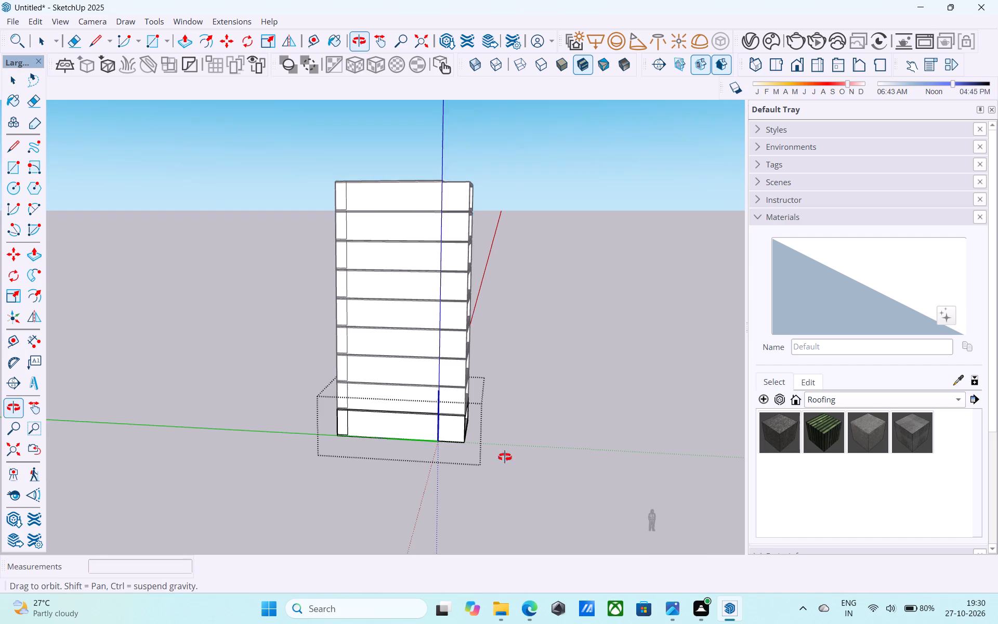
middle_drag(505, 457, 510, 513)
key(l)
scroll(458, 256, up, 5)
middle_drag(487, 191, 481, 294)
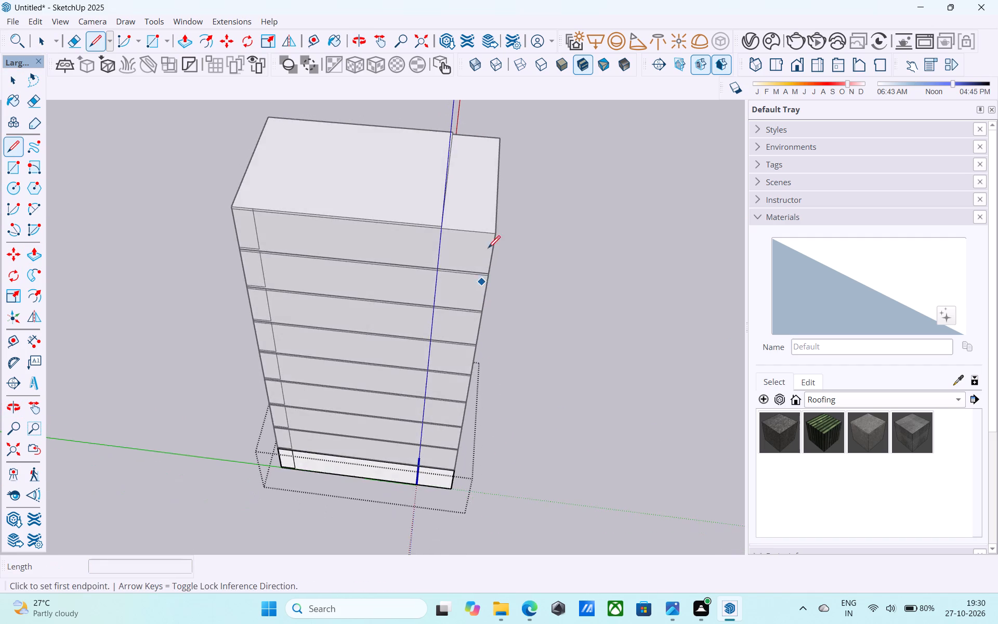
scroll(489, 240, up, 5)
click(497, 229)
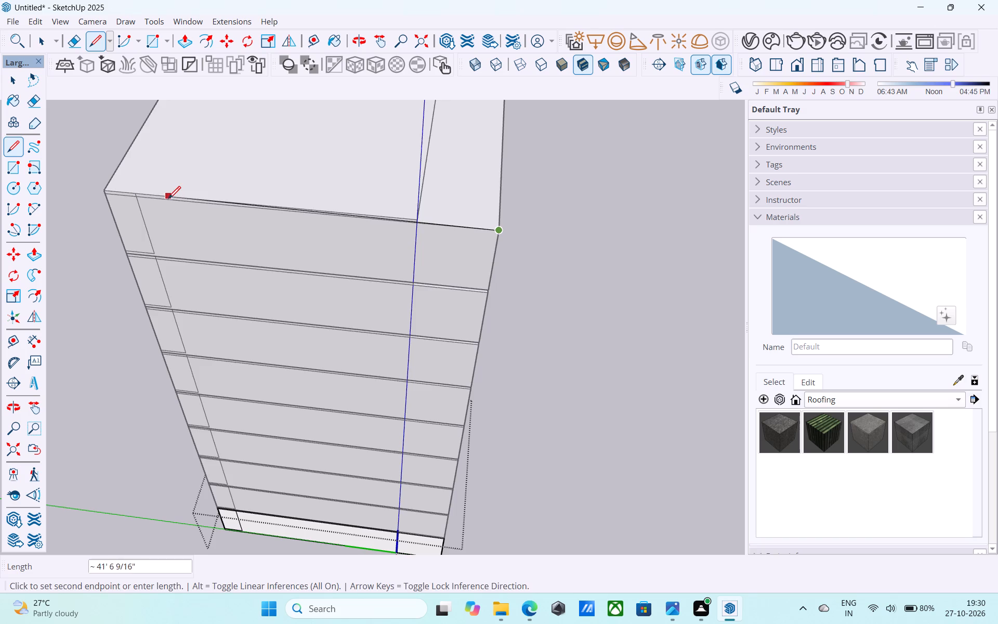
middle_drag(168, 200, 94, 220)
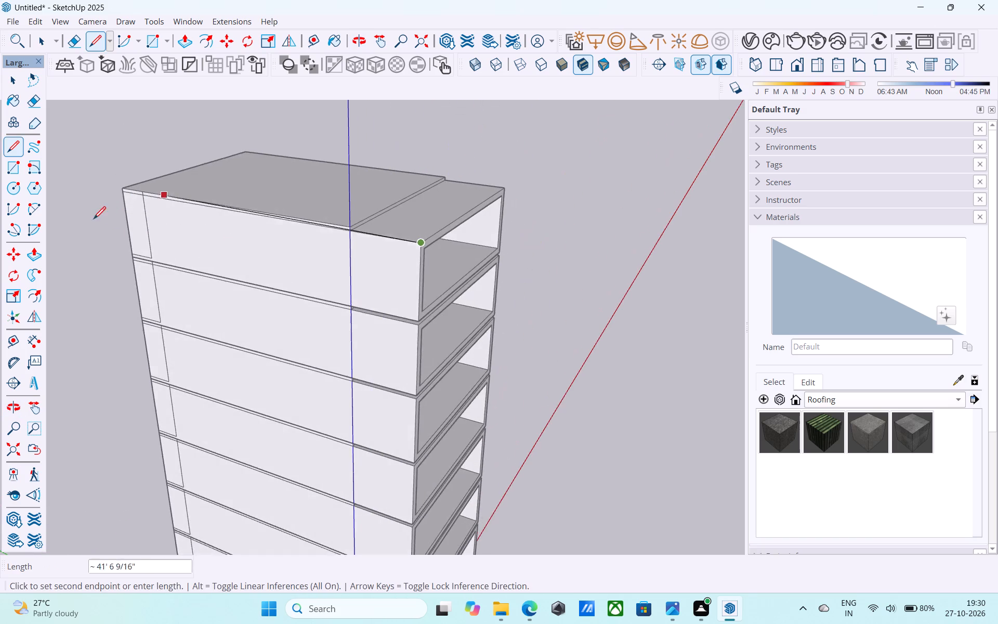
scroll(330, 249, up, 5)
scroll(334, 243, down, 5)
shift+middle_drag(334, 243, 391, 99)
shift+middle_drag(494, 408, 225, 255)
middle_drag(241, 313, 275, 184)
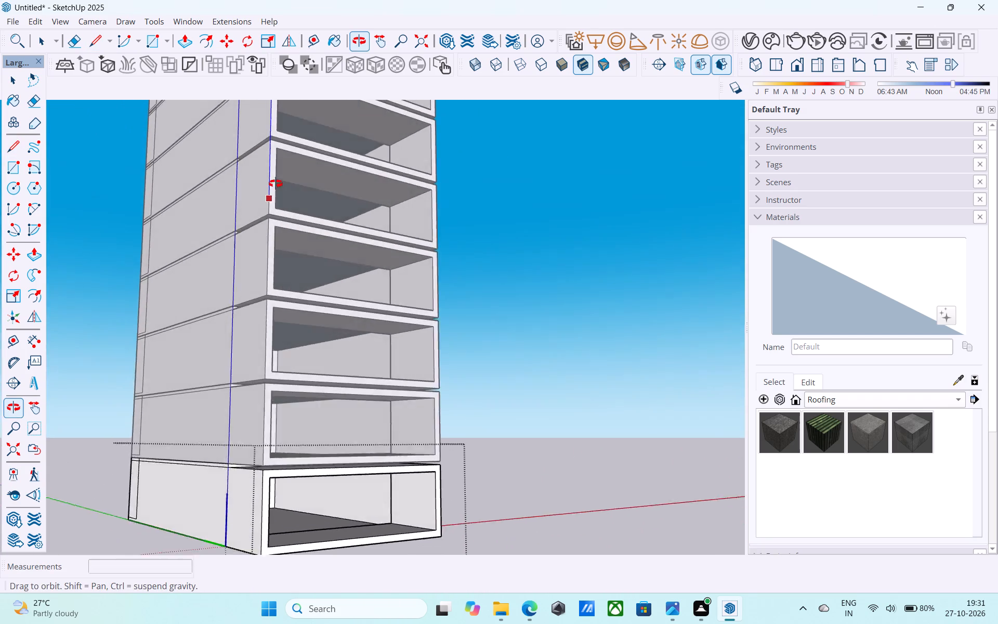
middle_drag(275, 184, 556, 575)
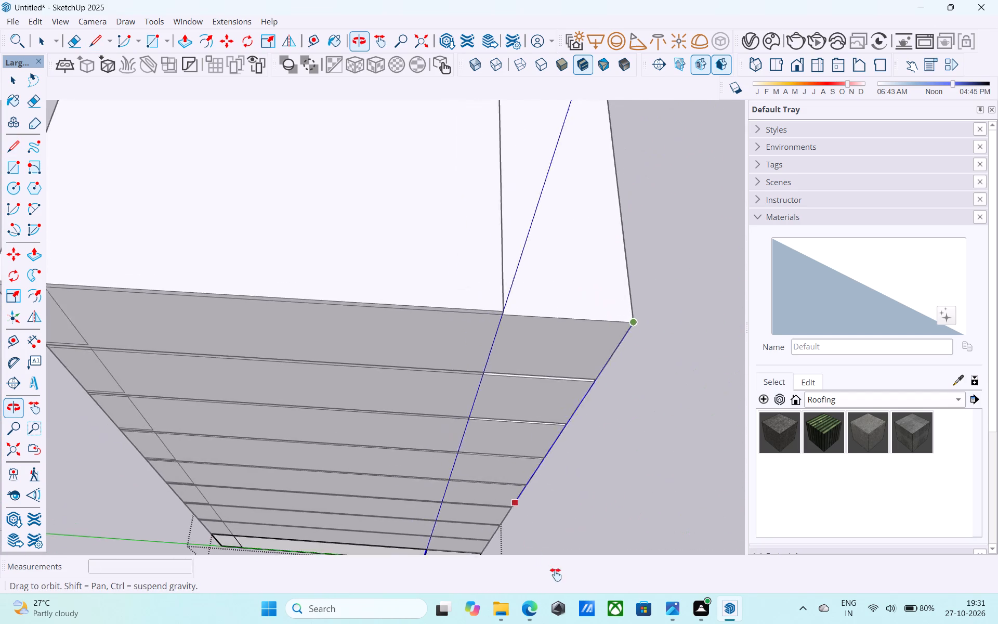
middle_drag(556, 575, 689, 502)
scroll(690, 502, up, 1)
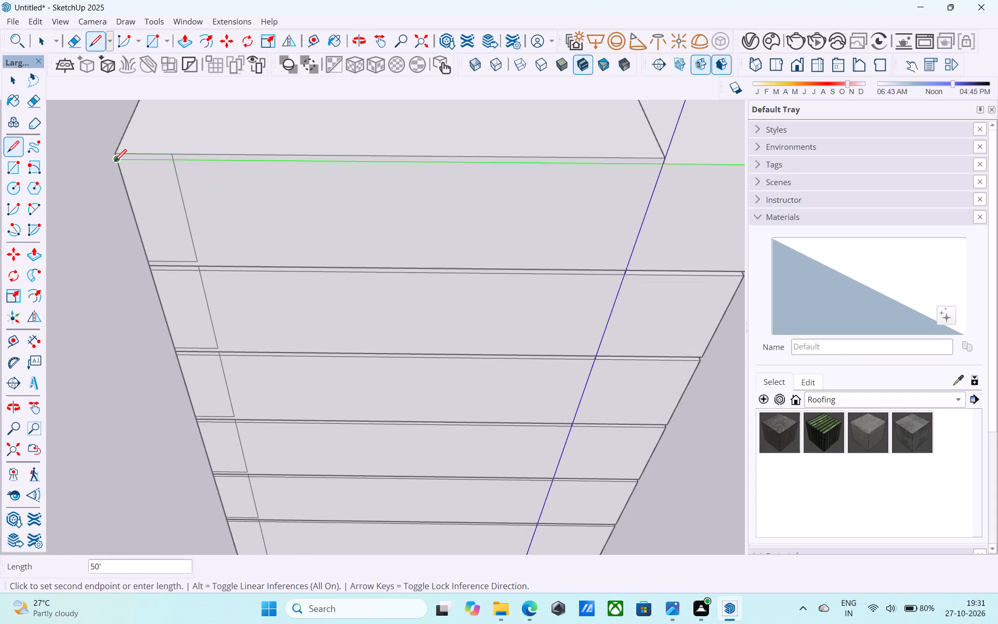
key(space)
Extend the roof slab's end face 10' over the opening, flush with the front of the extruded frame.
scroll(123, 162, down, 3)
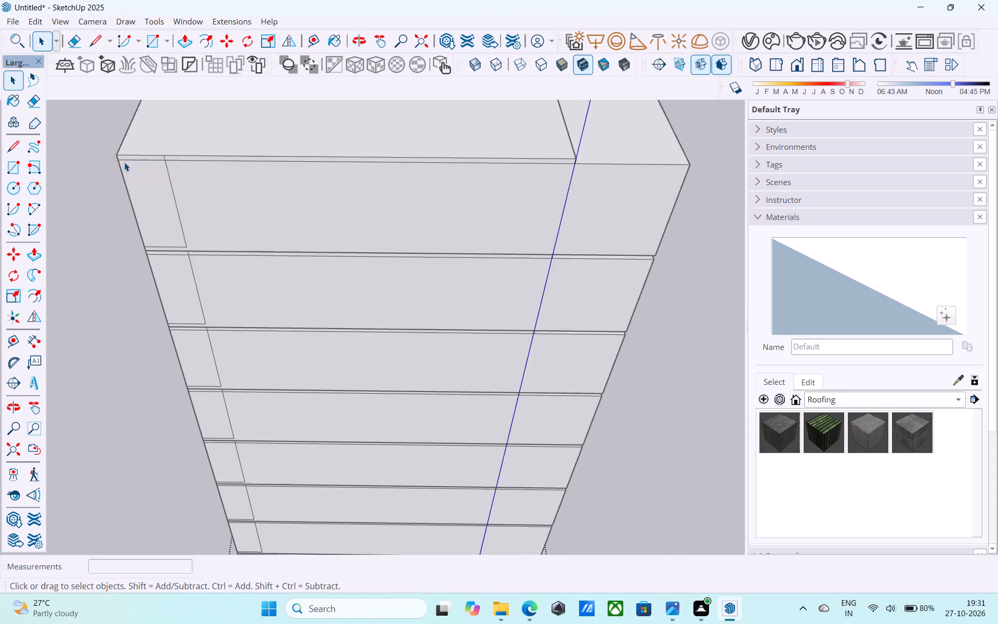
scroll(124, 162, down, 17)
middle_drag(123, 176, 183, 268)
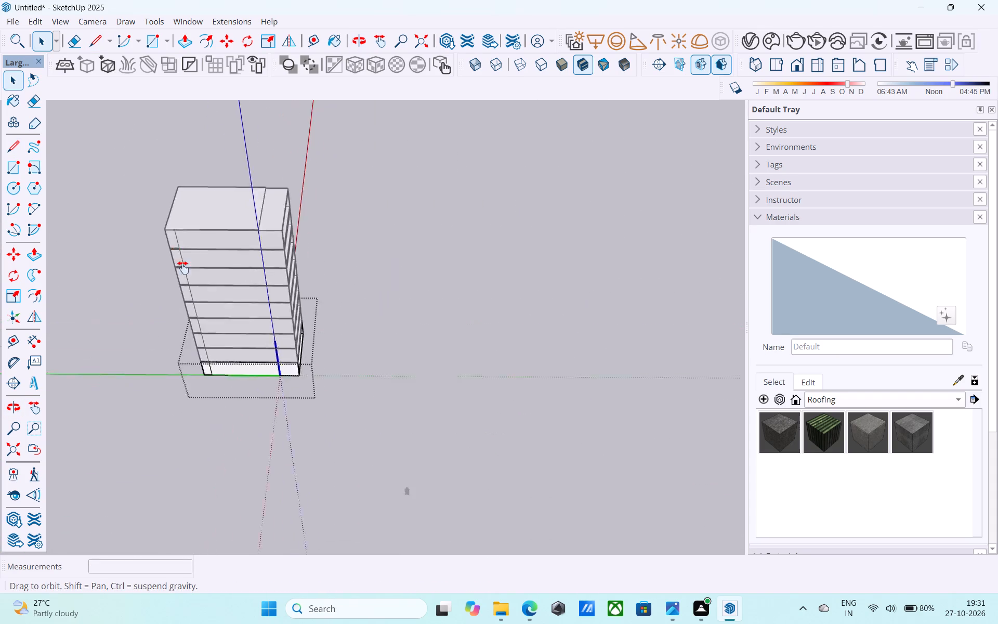
middle_drag(183, 268, 192, 133)
middle_drag(229, 353, 281, 201)
middle_drag(290, 350, 295, 341)
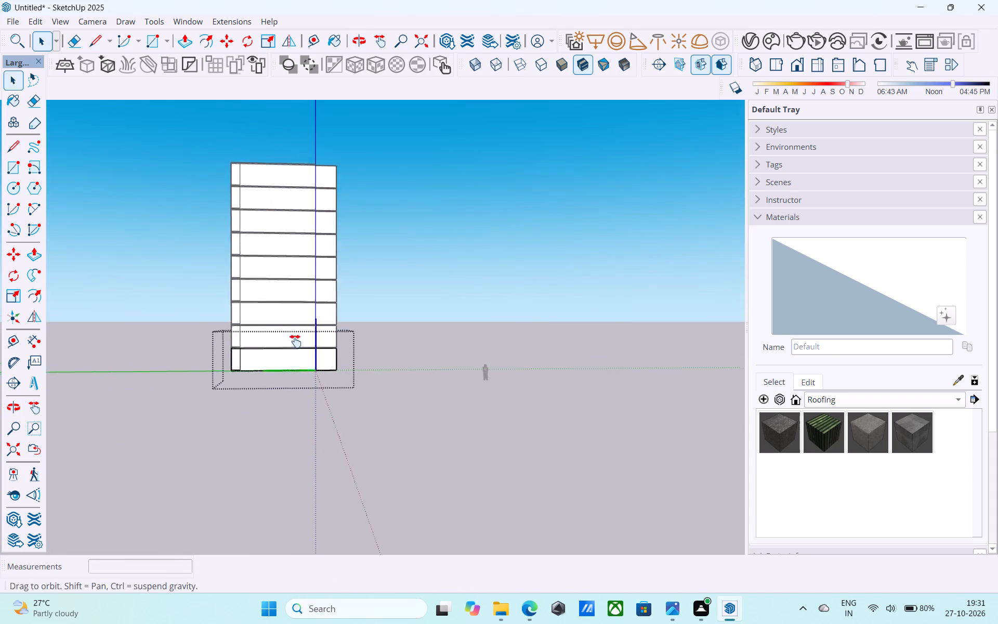
middle_drag(295, 341, 320, 314)
scroll(348, 300, up, 1)
middle_drag(322, 335, 117, 376)
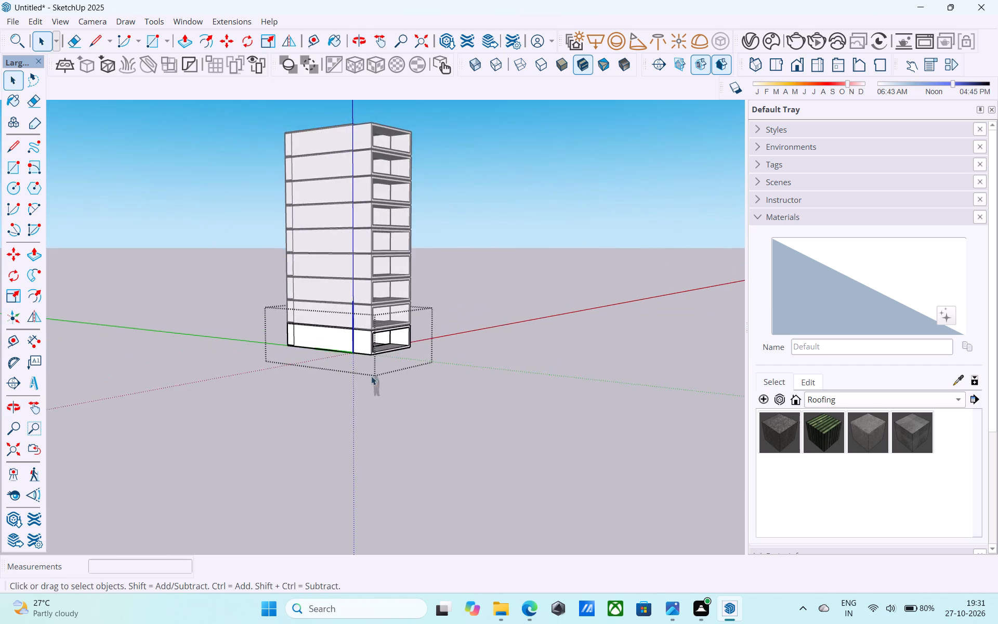
scroll(382, 360, up, 20)
middle_drag(354, 267, 264, 248)
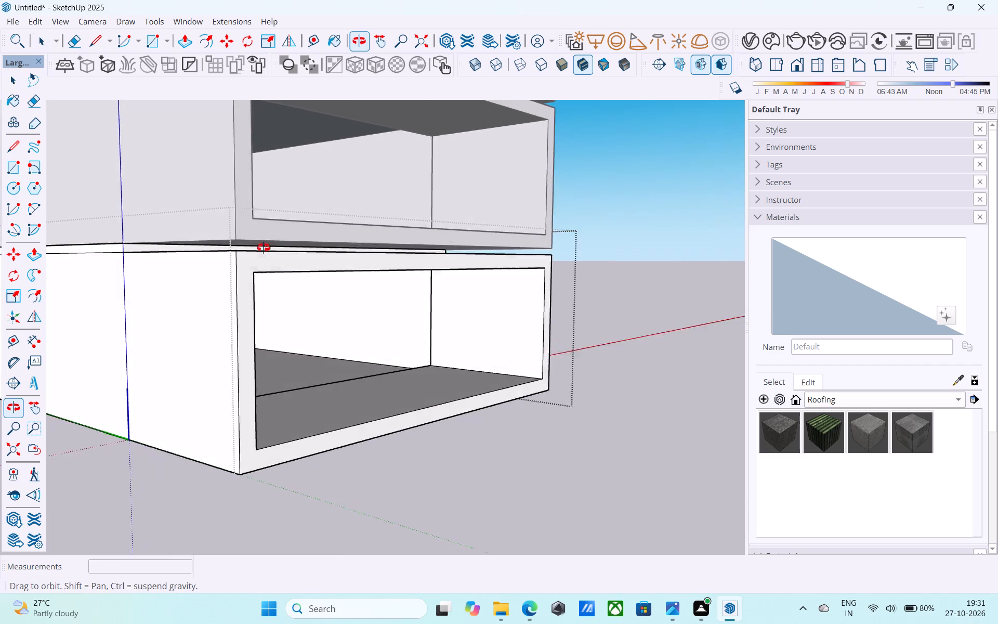
middle_drag(264, 248, 343, 280)
scroll(321, 291, up, 3)
scroll(321, 291, down, 1)
scroll(321, 291, up, 6)
click(284, 280)
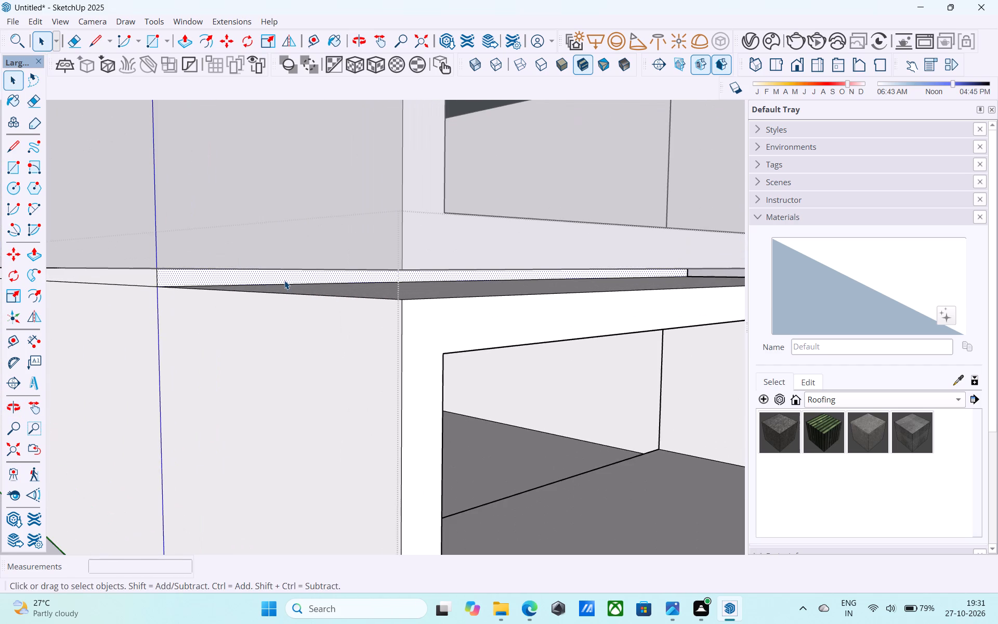
key(p)
click(284, 280)
click(446, 320)
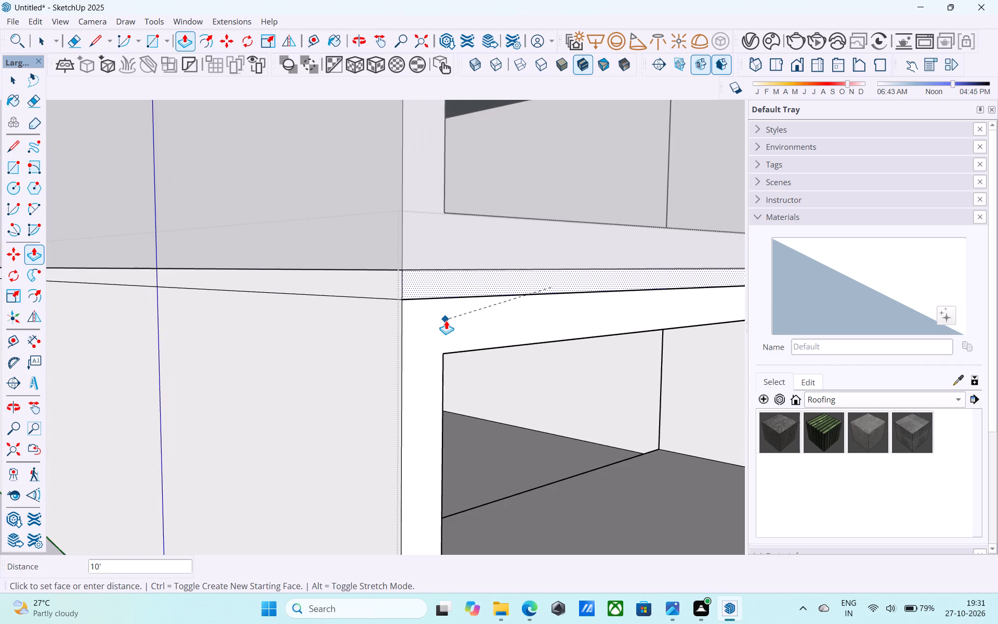
scroll(445, 319, down, 15)
key(space)
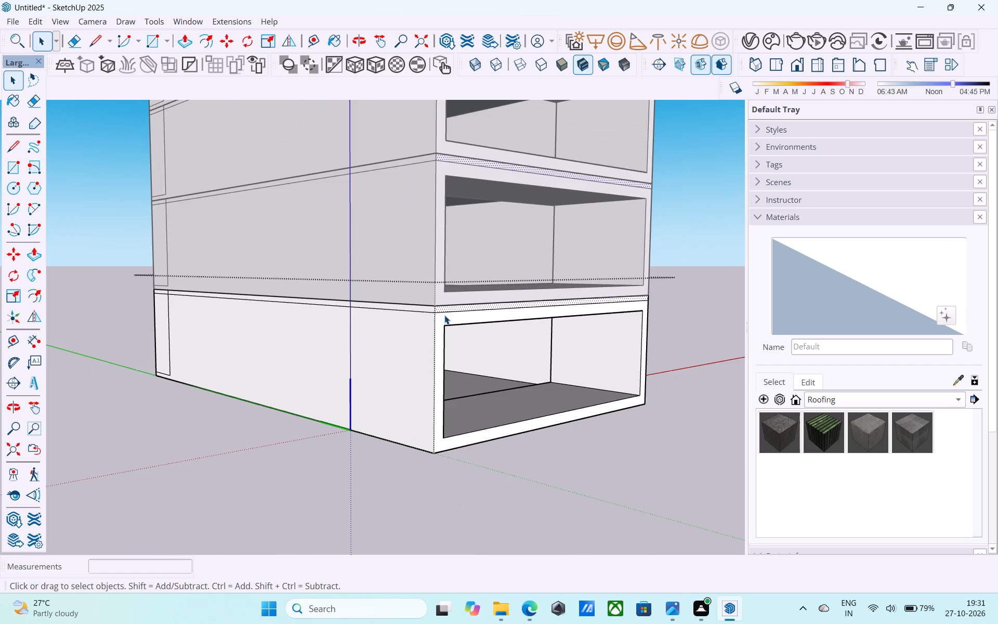
Save the model in the Downloads folder as "i pro 85f".
key(ctrl+s)
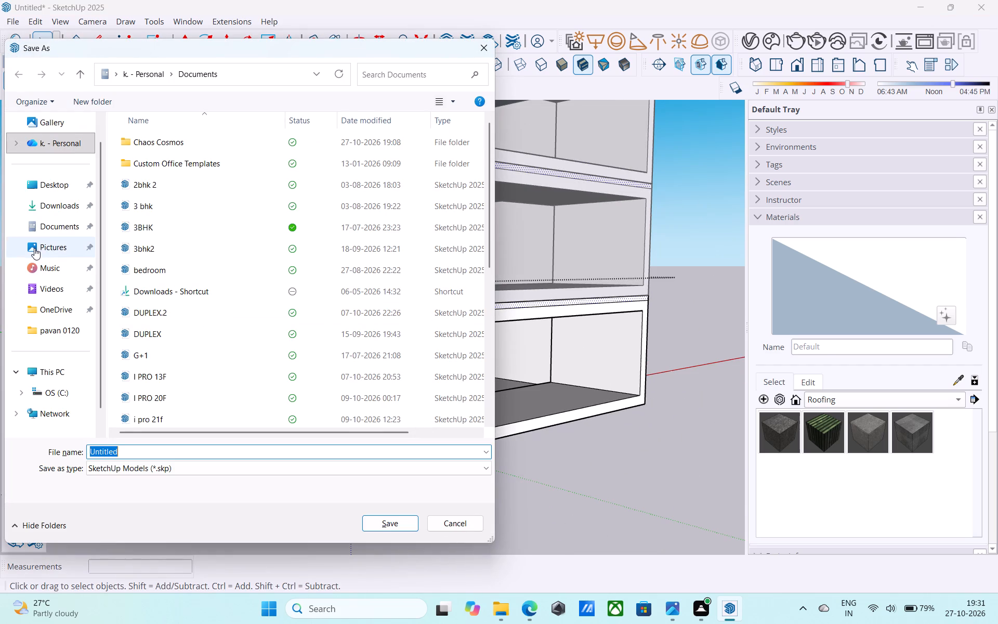
click(53, 211)
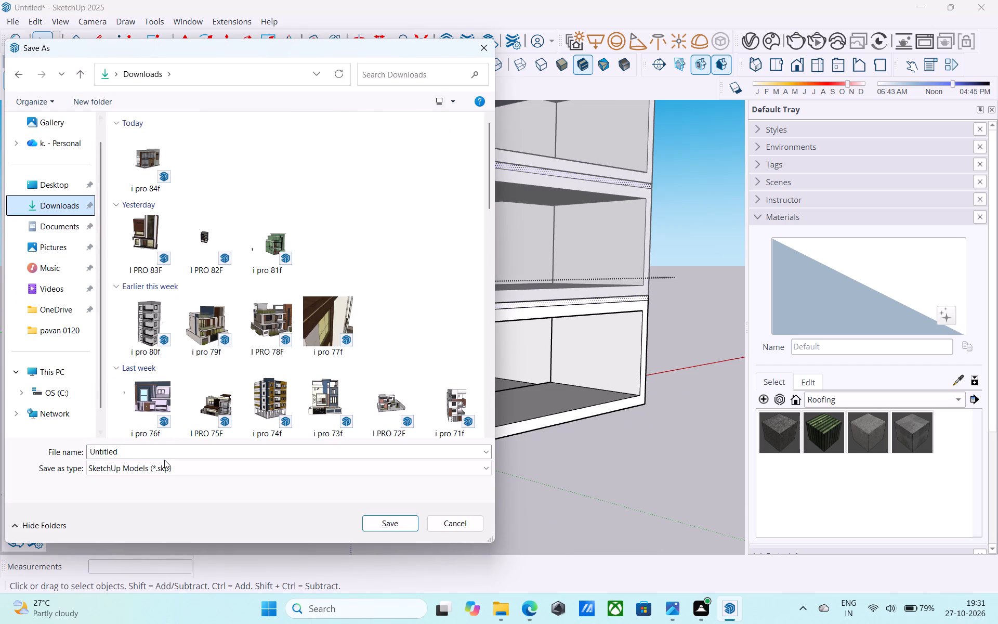
click(164, 454)
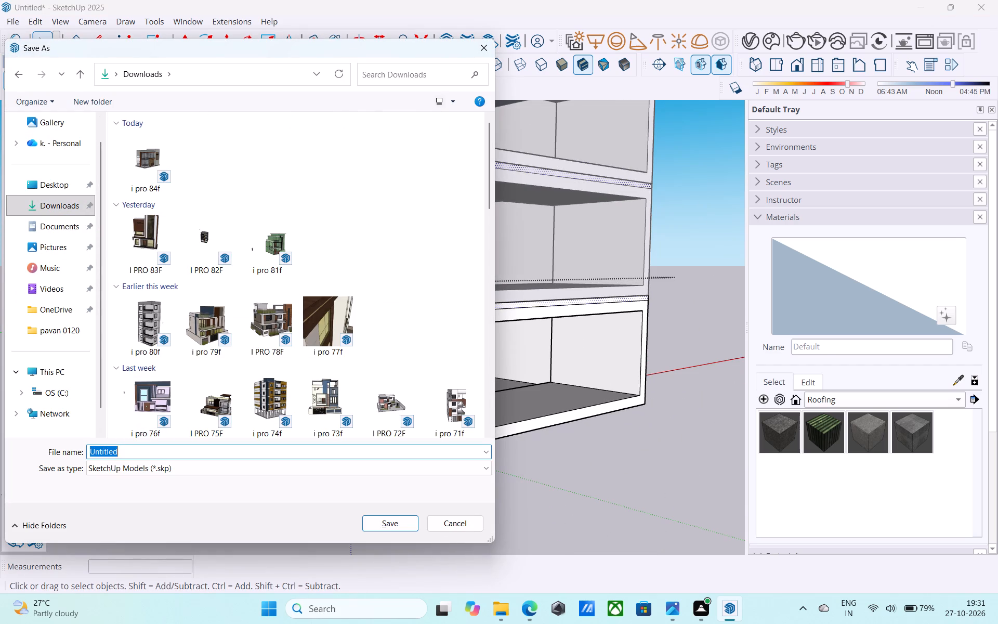
text(i pro)
key(space)
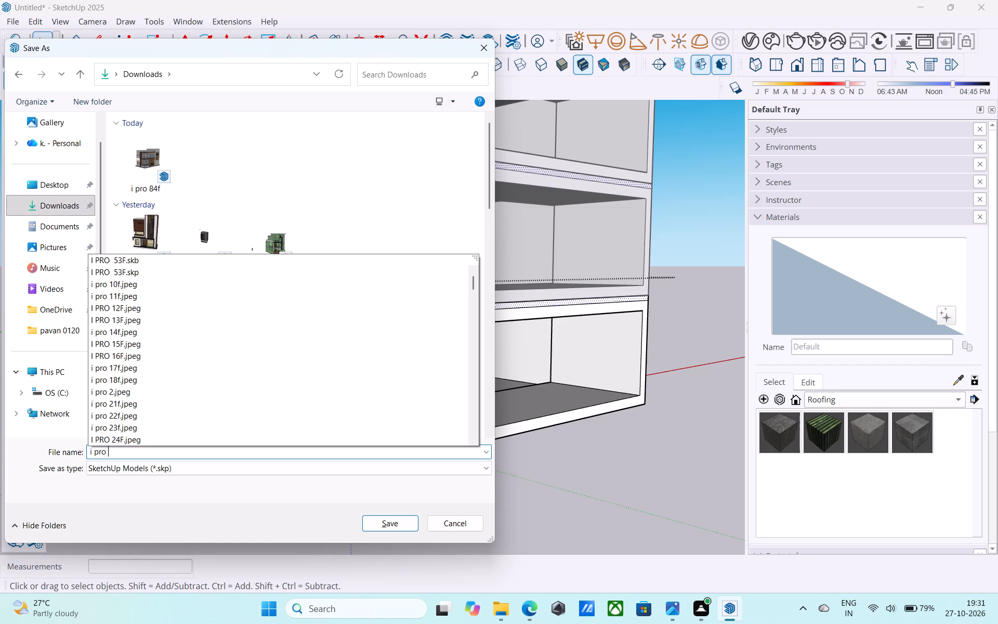
text(85)
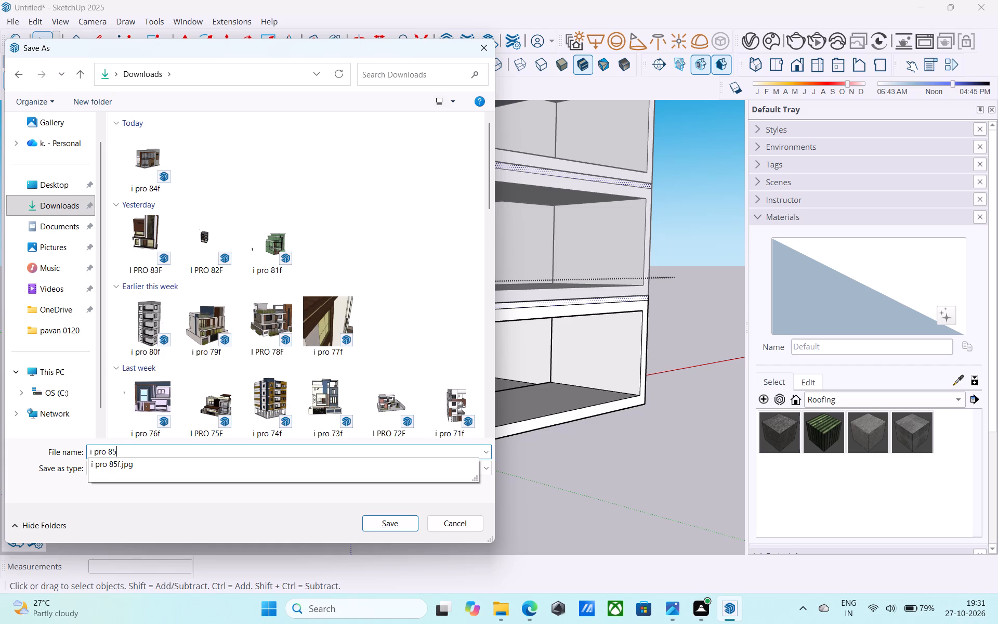
key(f)
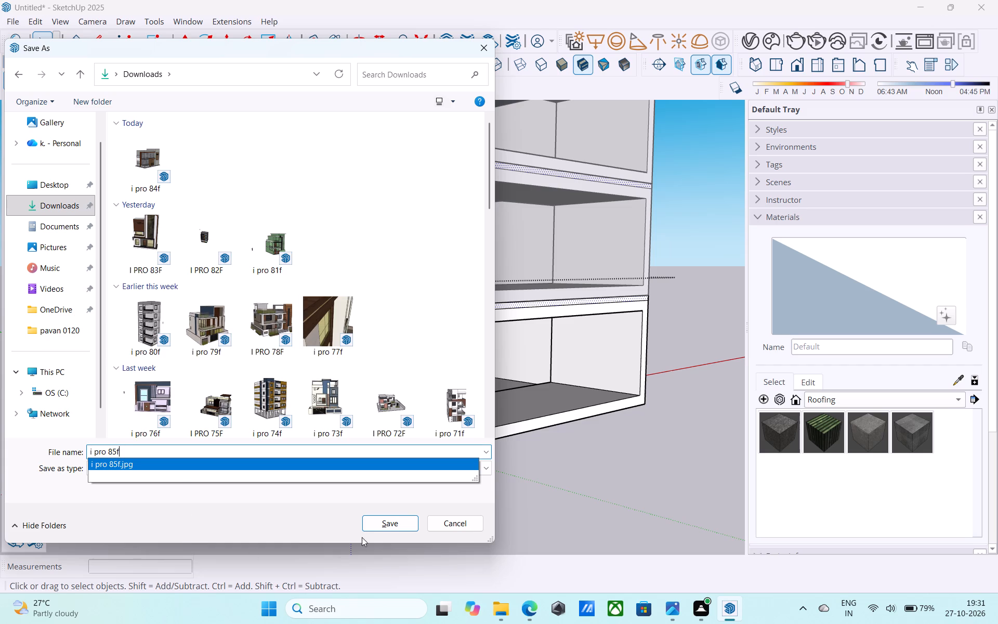
click(377, 522)
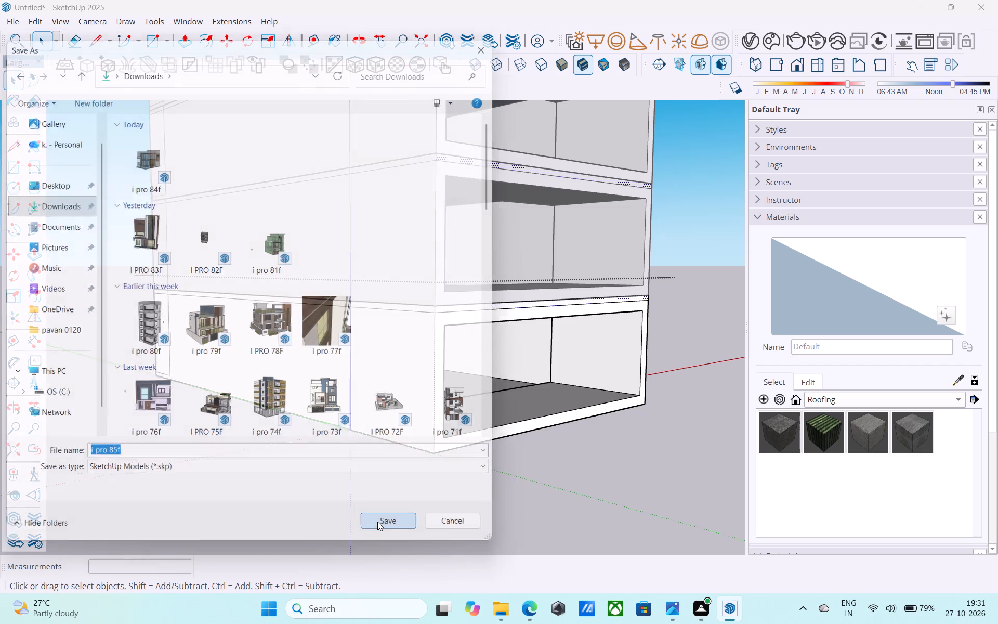
Examine the tower from all sides, checking the long walls, the blank end and the open end of the ground floor.
scroll(351, 452, down, 14)
scroll(346, 380, down, 11)
middle_drag(363, 386, 524, 417)
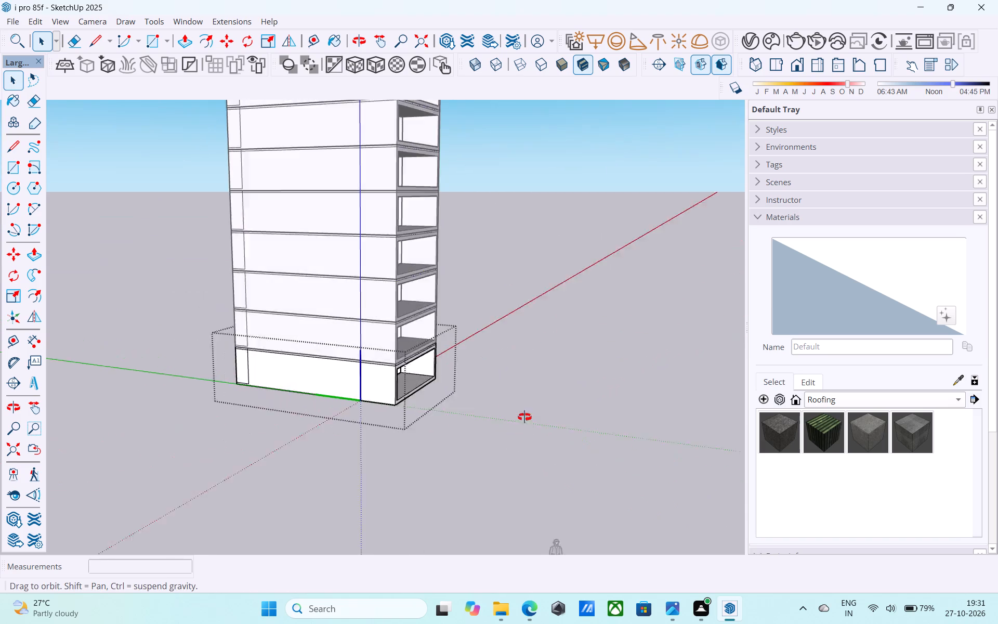
middle_drag(524, 417, 593, 417)
shift+middle_drag(335, 357, 376, 427)
shift+middle_drag(401, 381, 488, 435)
shift+middle_drag(366, 452, 404, 367)
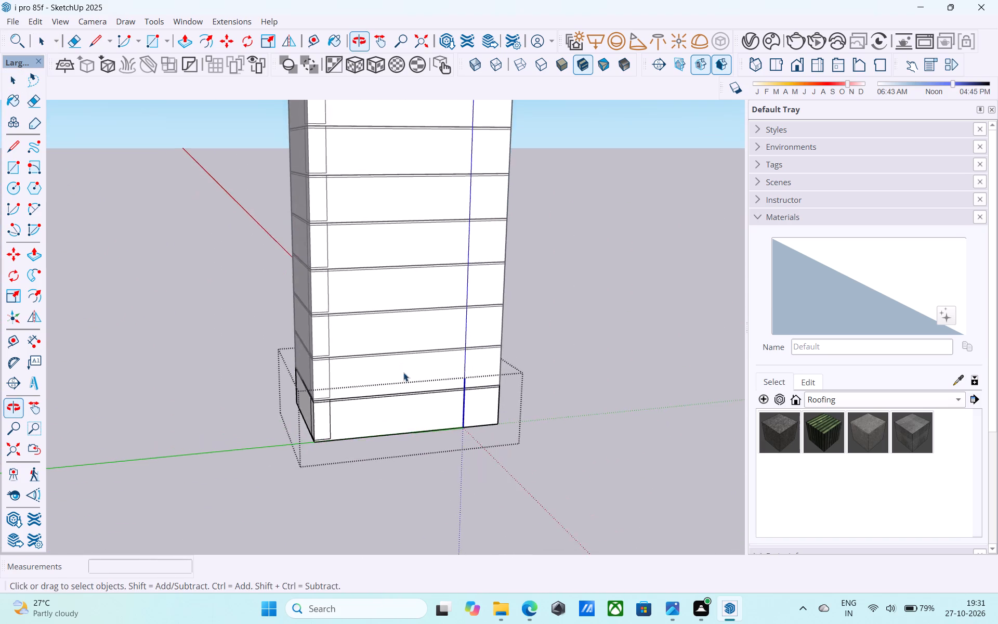
scroll(351, 428, up, 11)
middle_drag(274, 454, 289, 451)
scroll(206, 385, down, 2)
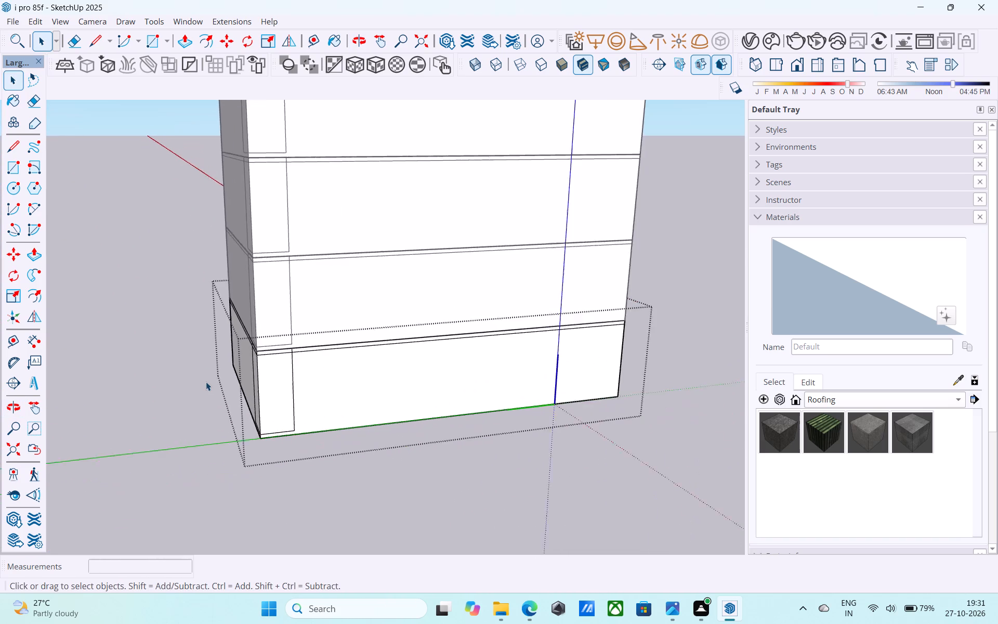
scroll(206, 382, down, 19)
middle_drag(277, 377, 303, 444)
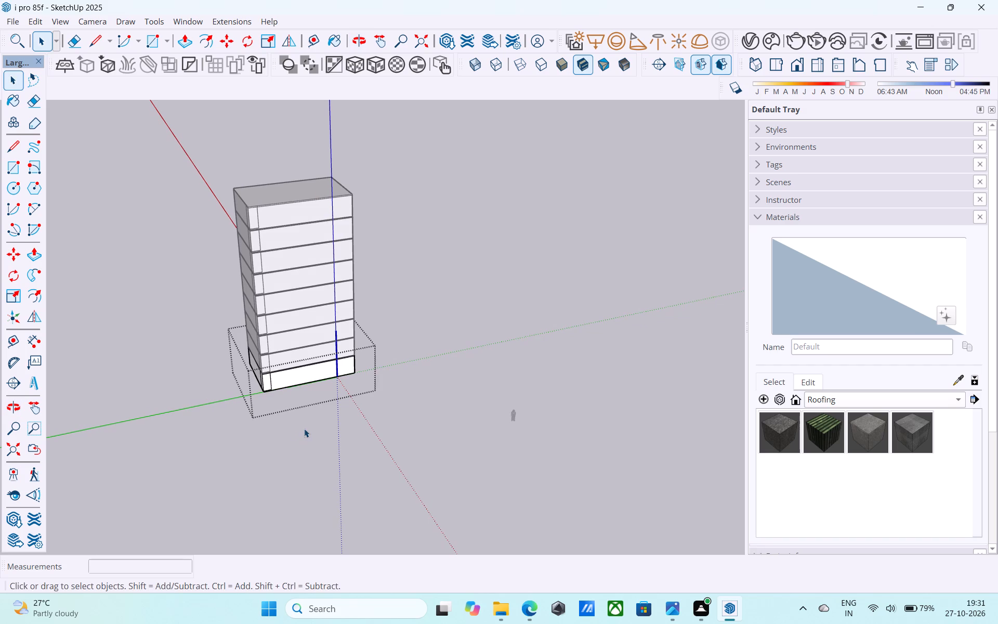
middle_drag(304, 428, 329, 363)
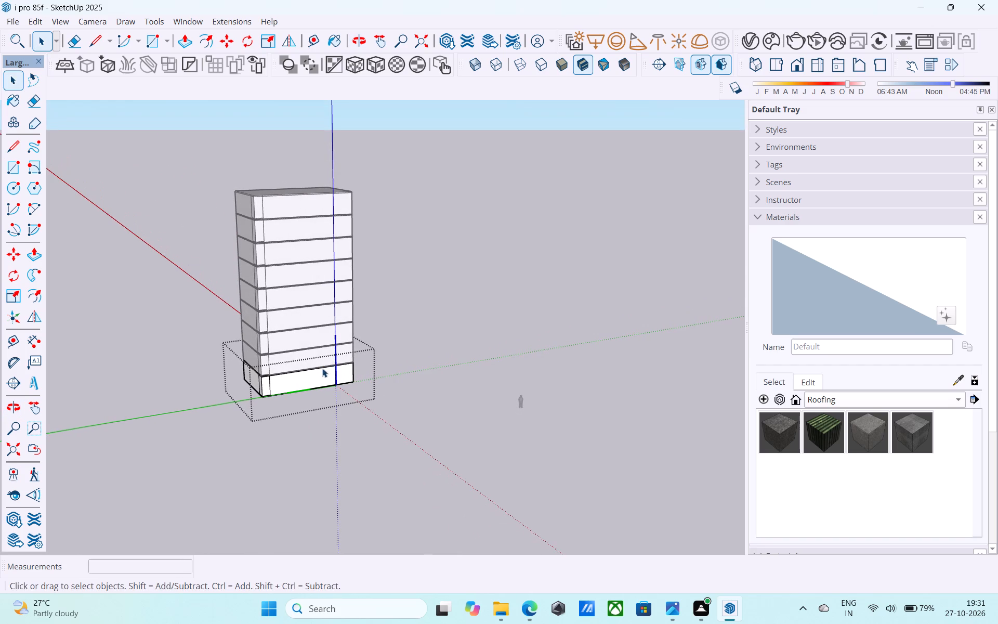
middle_drag(302, 329, 305, 288)
scroll(313, 344, up, 5)
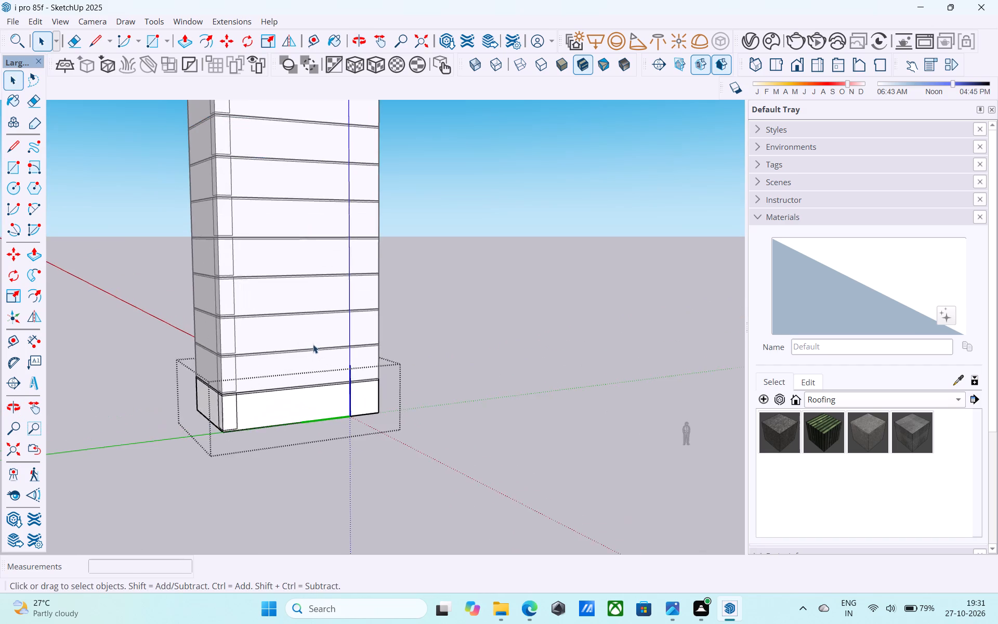
scroll(259, 359, up, 20)
scroll(220, 344, down, 5)
shift+middle_drag(220, 353, 228, 345)
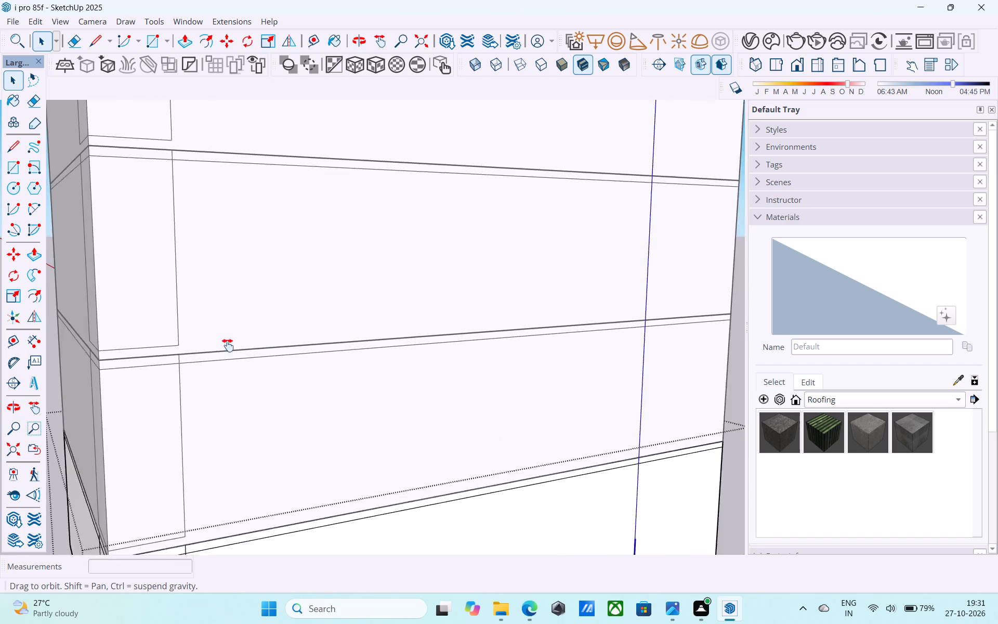
shift+middle_drag(228, 345, 415, 231)
middle_drag(454, 361, 451, 300)
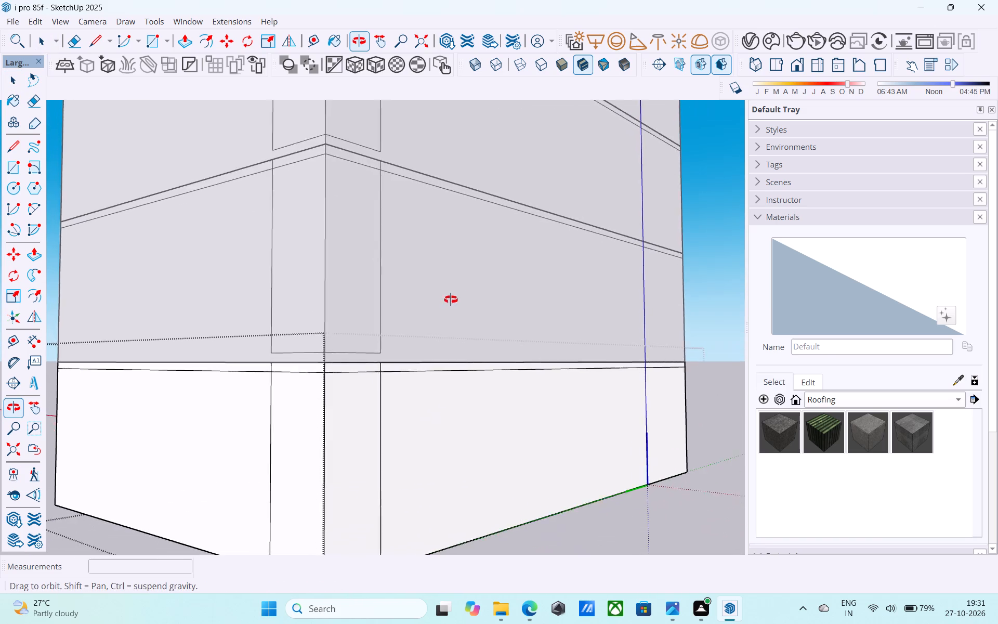
middle_drag(451, 300, 257, 320)
middle_drag(340, 361, 226, 305)
shift+middle_drag(405, 353, 418, 301)
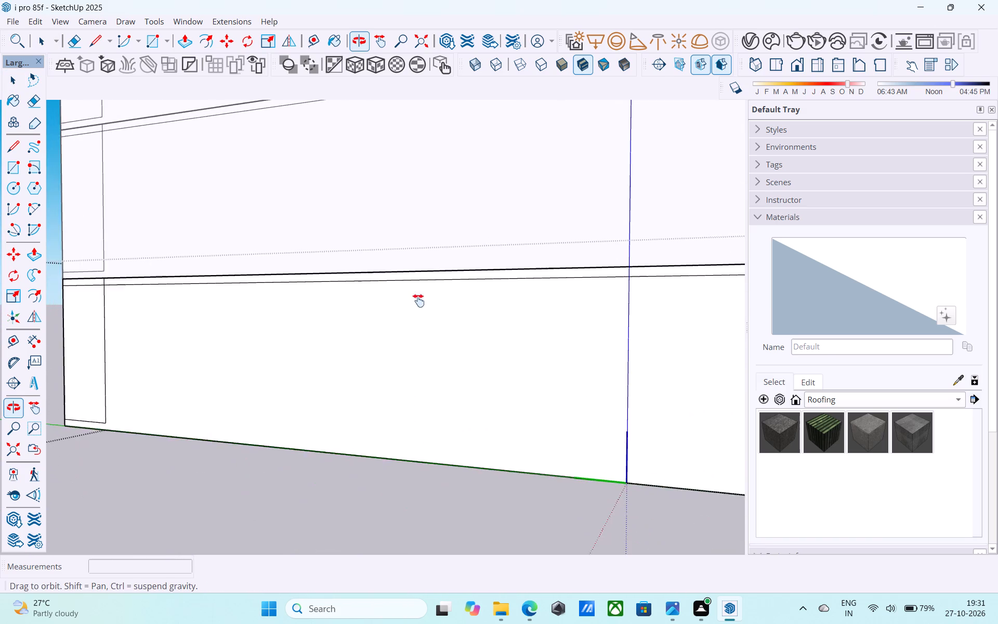
shift+middle_drag(418, 301, 221, 308)
shift+middle_drag(334, 341, 282, 308)
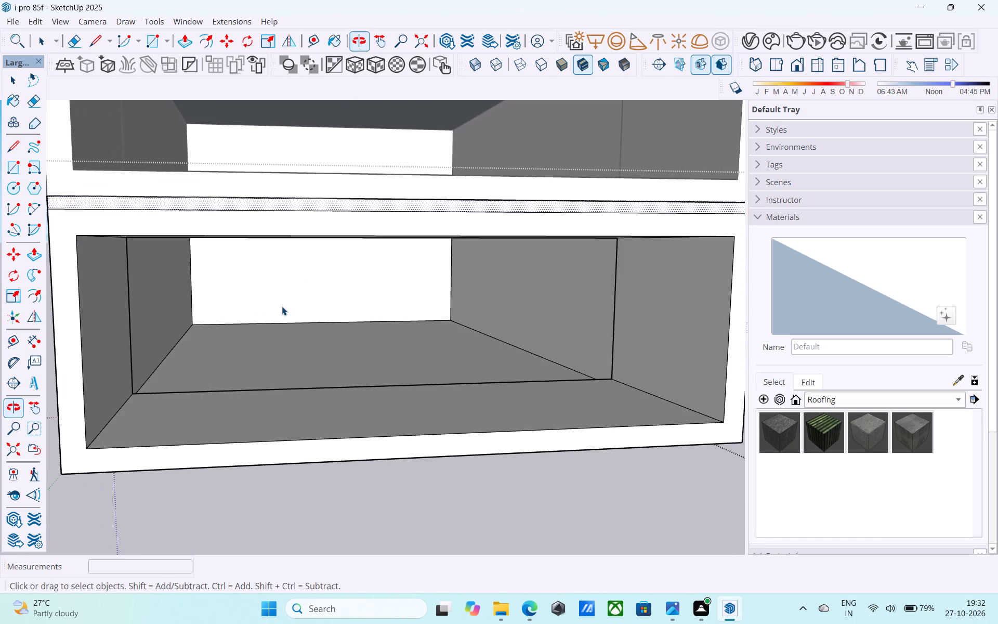
Copy the vertical inner edge of the ground floor's end opening 6" inward along the side wall.
scroll(282, 306, down, 5)
middle_drag(282, 306, 129, 315)
scroll(169, 304, up, 5)
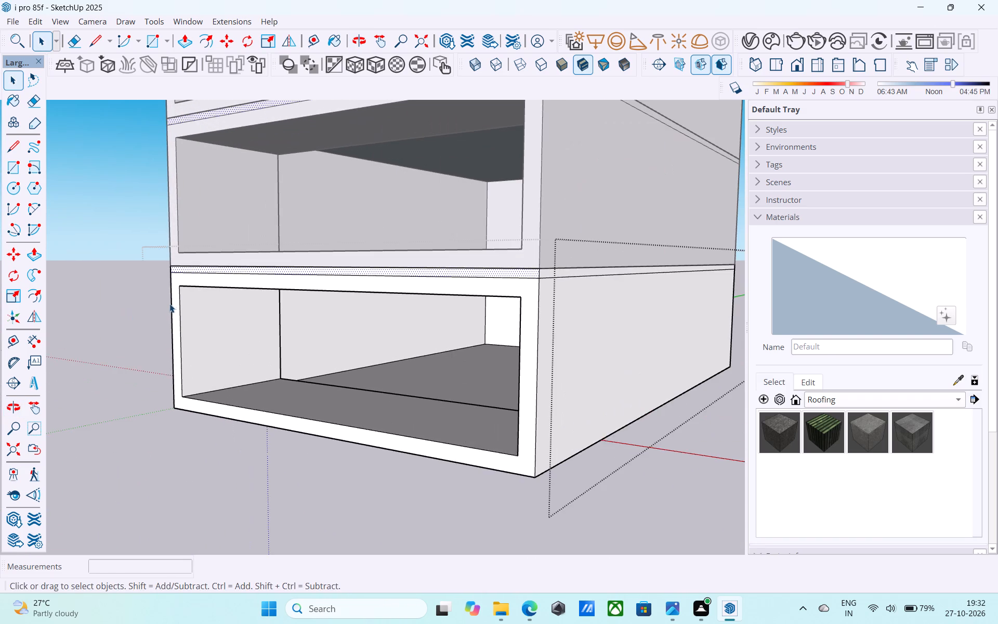
scroll(176, 308, up, 3)
click(181, 312)
key(m)
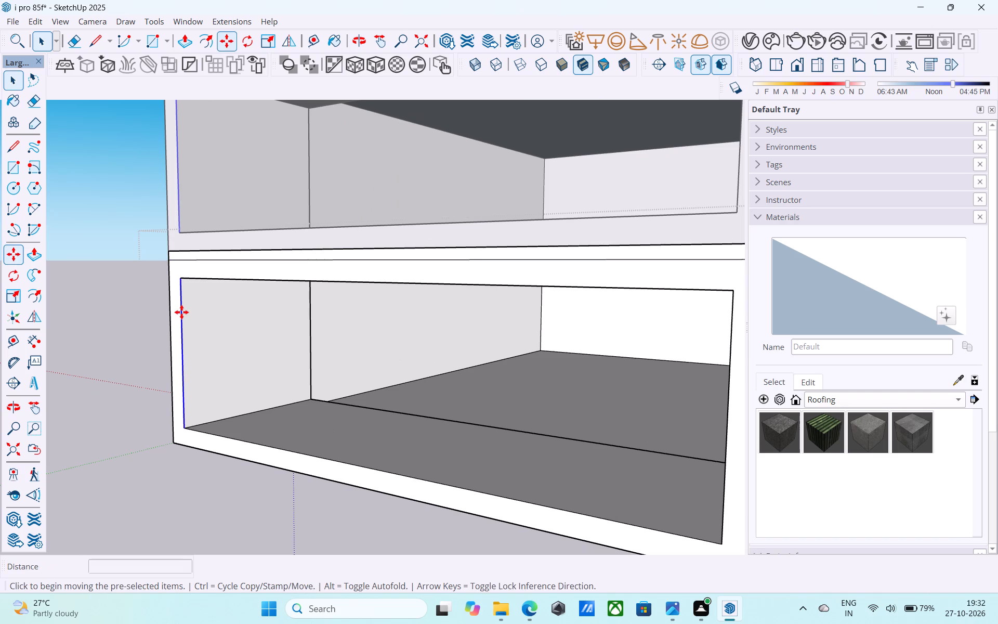
click(186, 425)
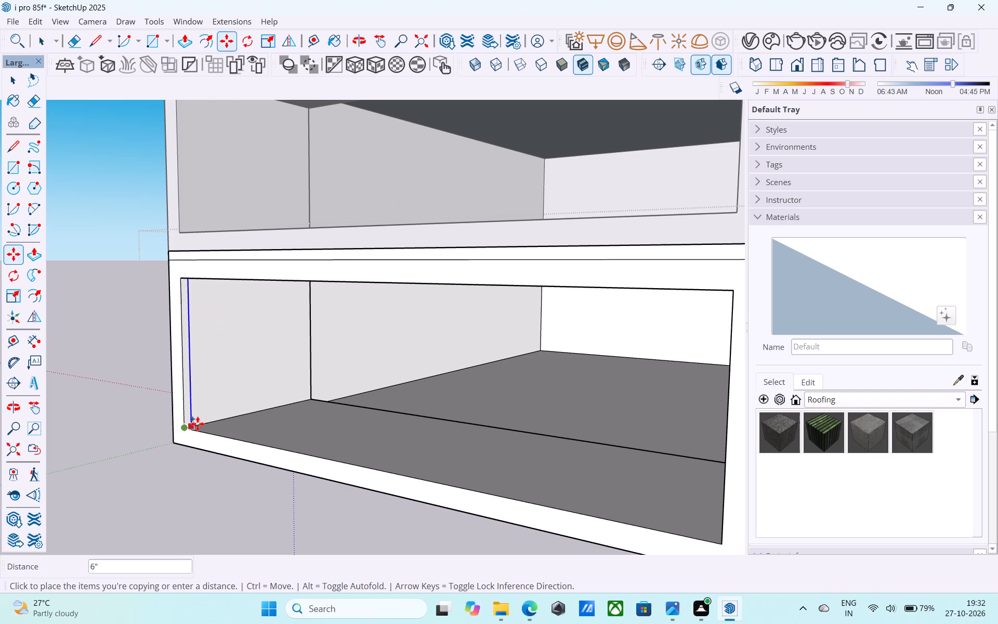
click(198, 424)
scroll(194, 405, up, 4)
key(space)
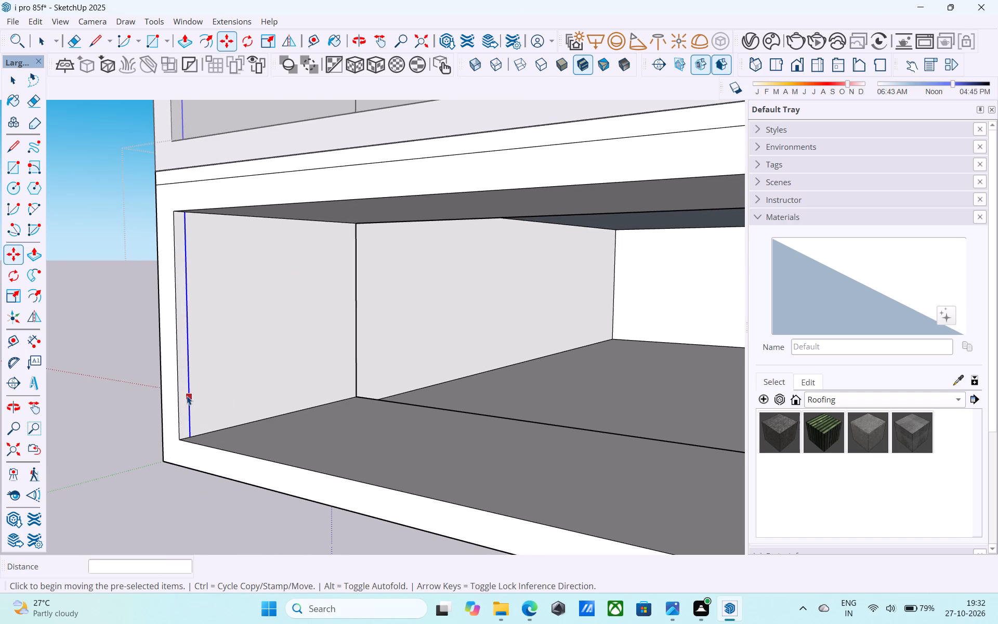
Extrude the narrow 6" strip on the opening's inner side wall 28' across to close off the end.
click(186, 392)
key(p)
click(185, 391)
scroll(192, 392, down, 3)
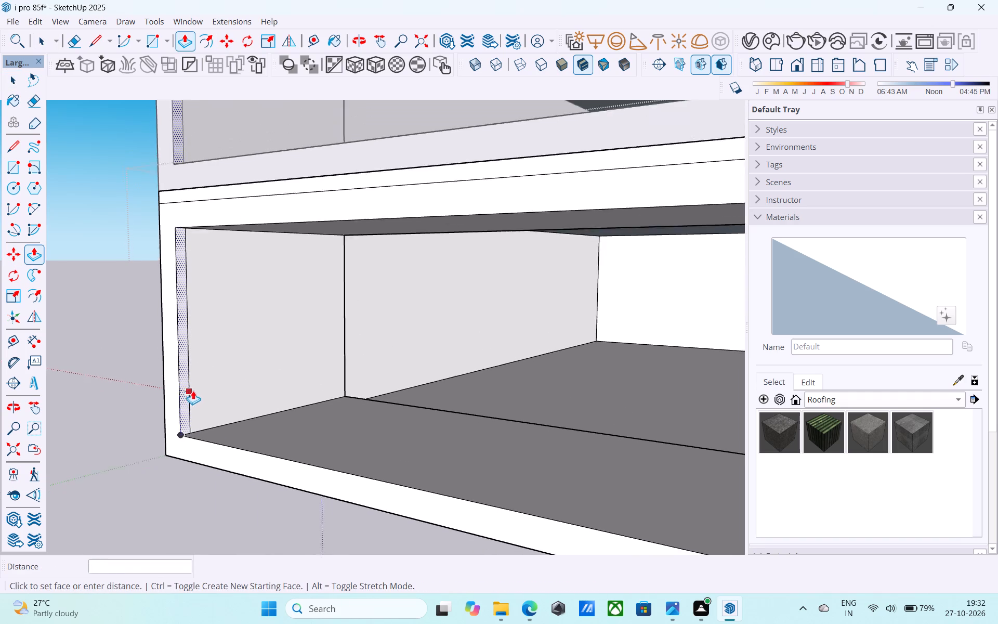
scroll(193, 391, down, 3)
click(612, 388)
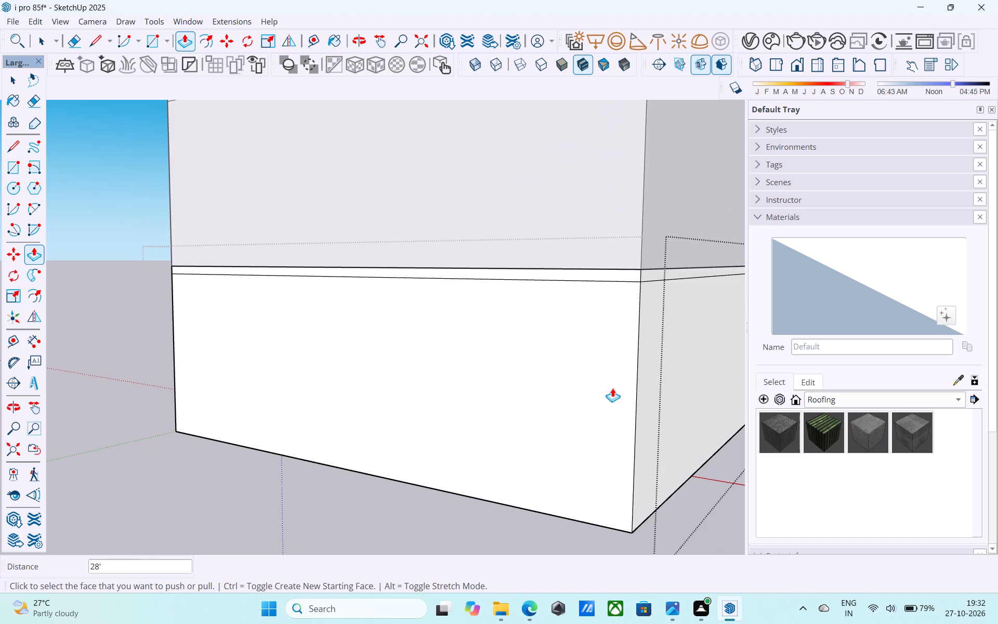
scroll(561, 378, down, 12)
middle_drag(360, 387, 863, 385)
key(space)
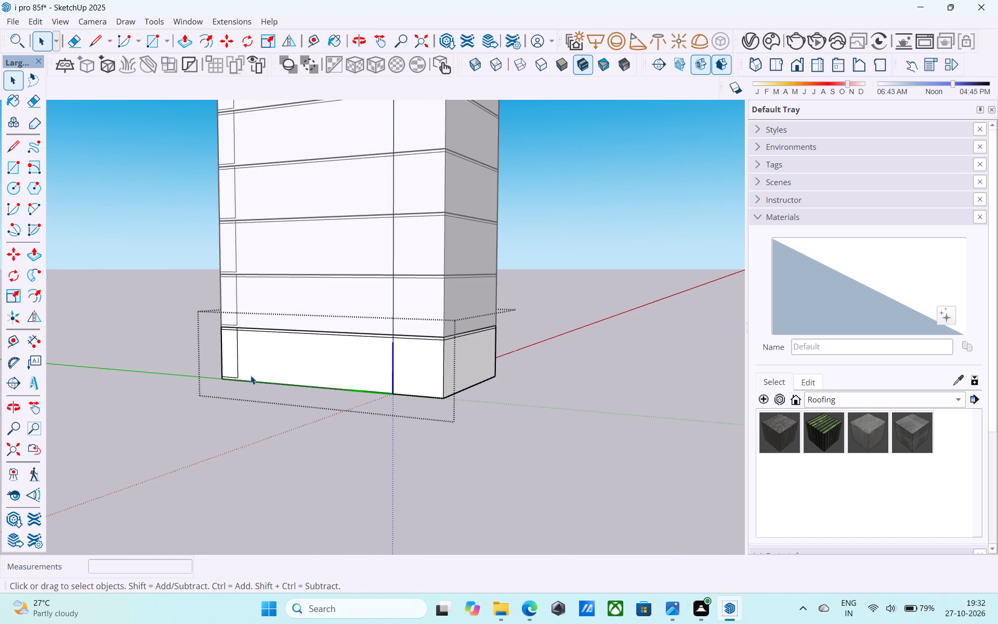
Inspect the full height of the tower's long side with the narrow panel at its end.
scroll(251, 375, down, 6)
middle_drag(251, 375, 416, 447)
middle_drag(244, 442, 264, 411)
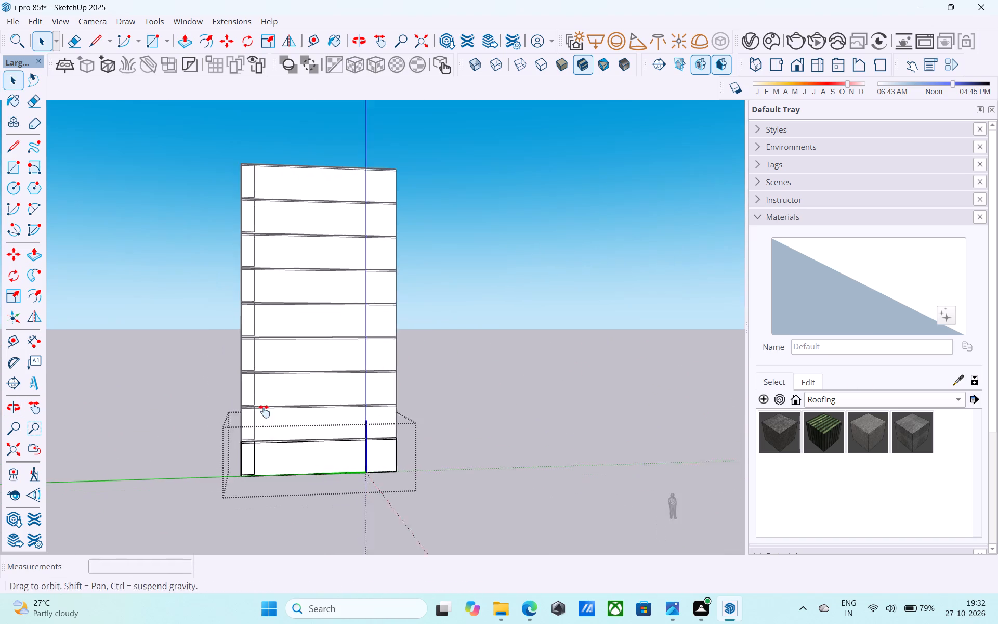
middle_drag(264, 411, 266, 407)
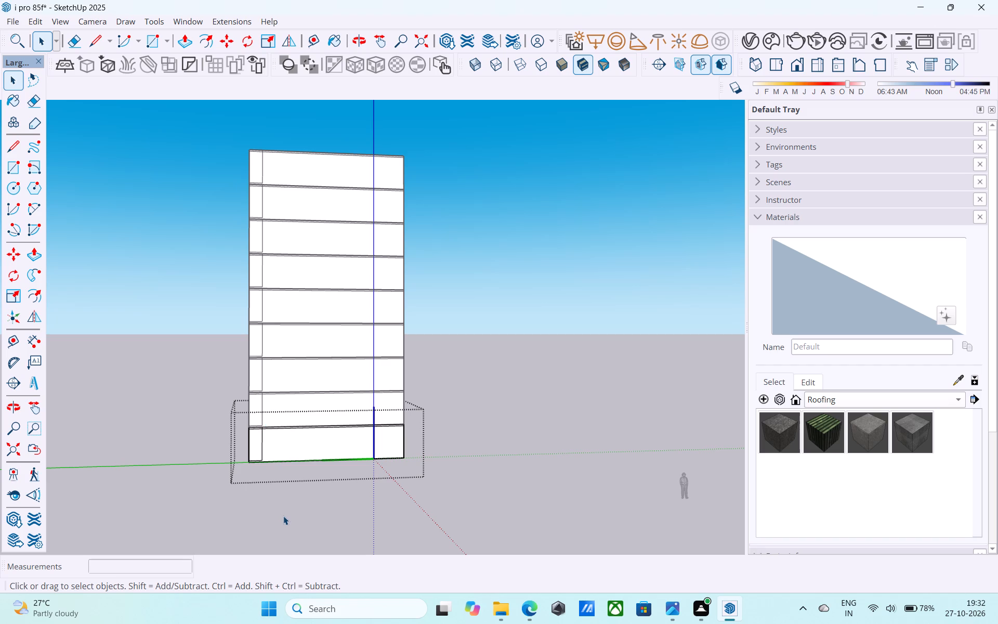
scroll(283, 517, up, 1)
scroll(292, 528, down, 6)
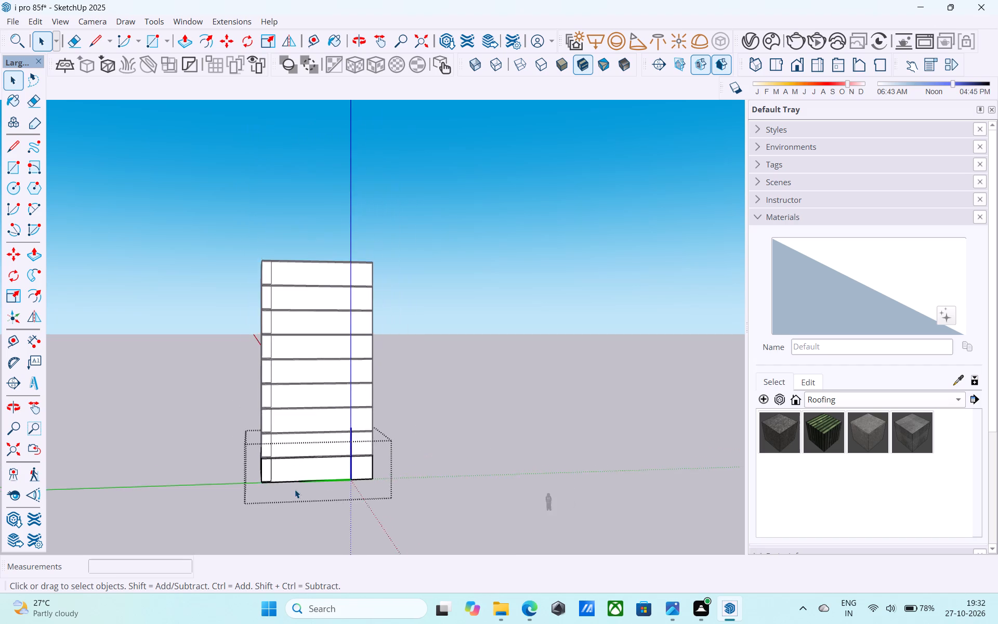
middle_drag(295, 485, 308, 530)
Select the large wall face beside the narrow panel on the ground floor's long side.
scroll(294, 473, up, 10)
shift+middle_drag(291, 472, 322, 491)
scroll(321, 491, up, 3)
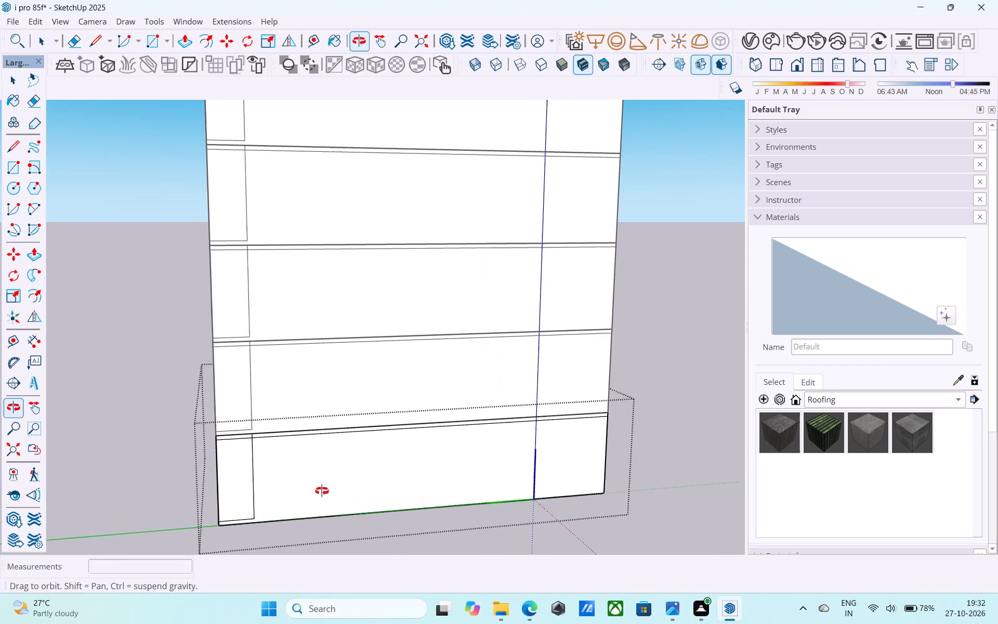
shift+middle_drag(322, 491, 322, 491)
middle_drag(322, 490, 340, 416)
scroll(318, 372, up, 1)
click(337, 428)
scroll(335, 435, down, 5)
middle_drag(454, 420, 182, 424)
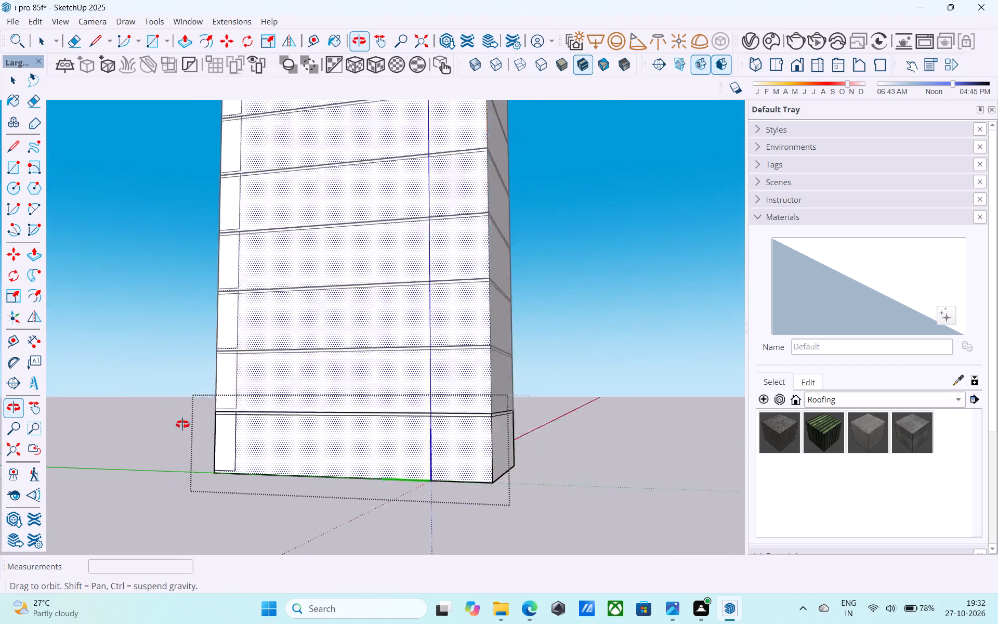
middle_drag(182, 424, 403, 439)
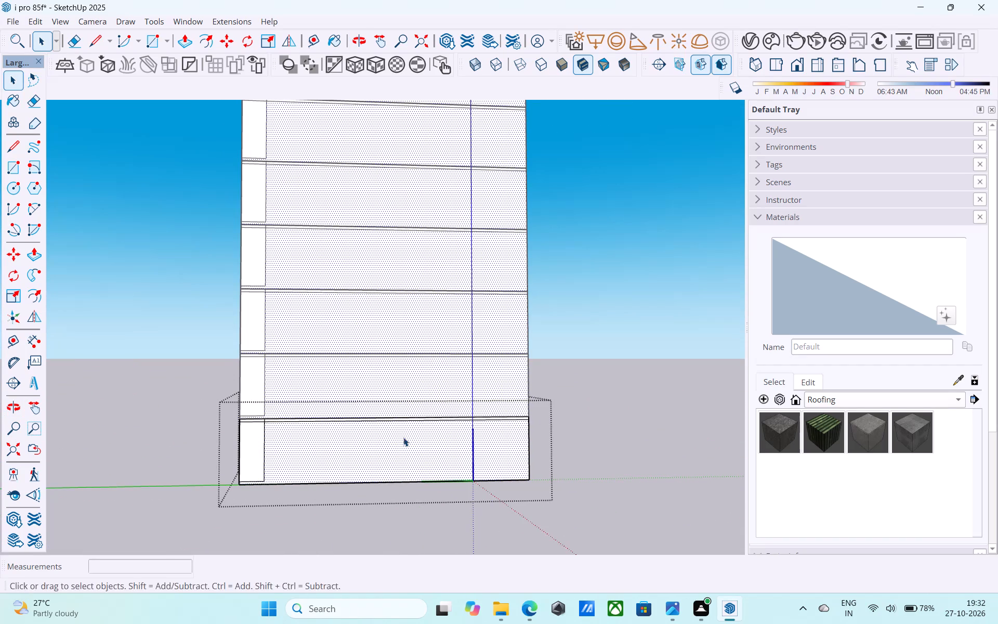
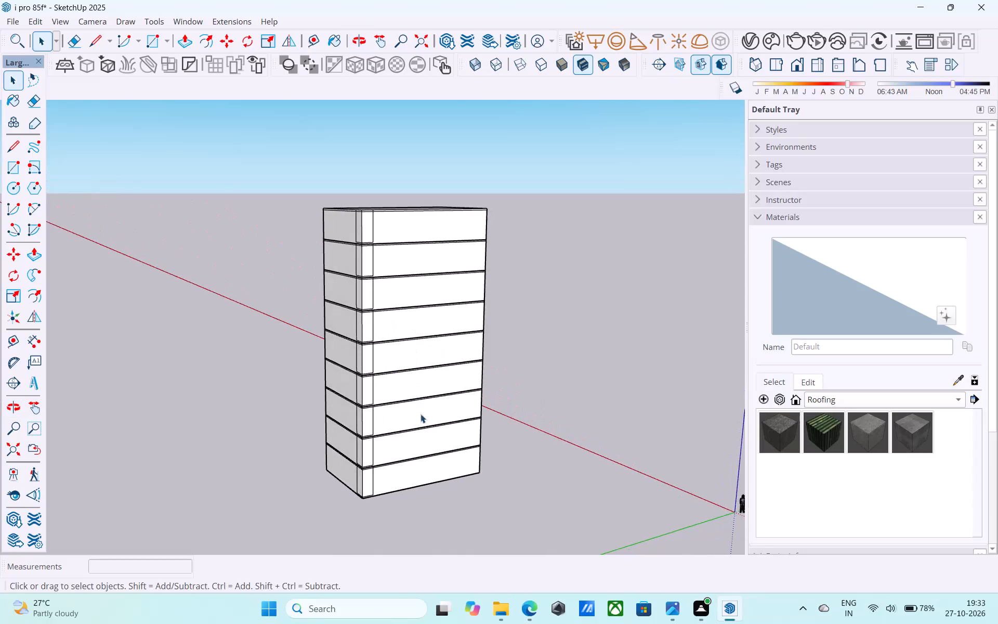
Open the ground floor component and erase the narrow panel's vertical and bottom edges on the long side.
middle_drag(421, 414, 392, 269)
scroll(362, 353, up, 5)
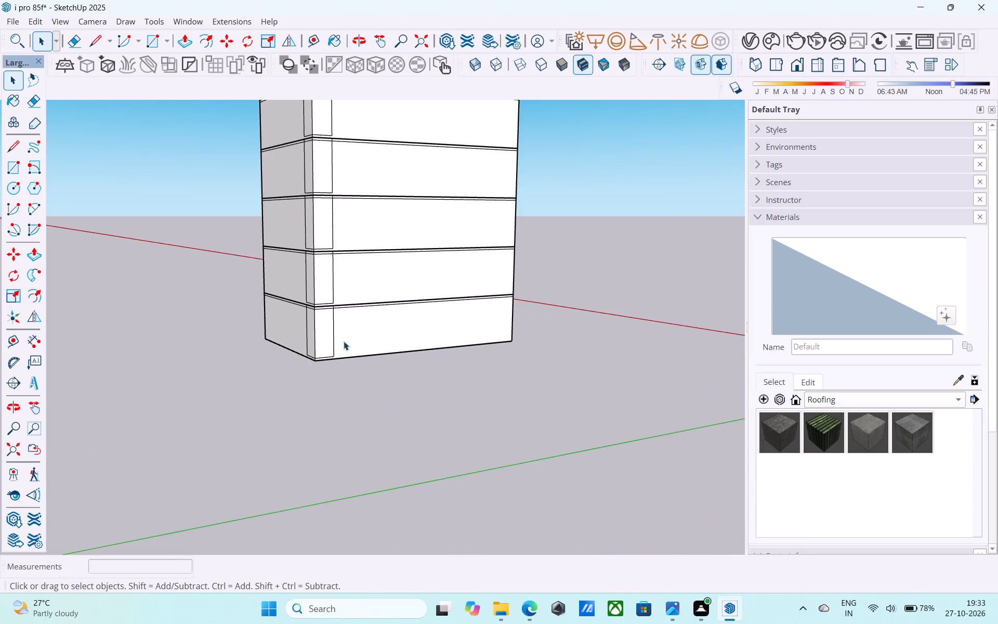
double_click(343, 340)
middle_drag(343, 340, 334, 358)
scroll(334, 359, up, 6)
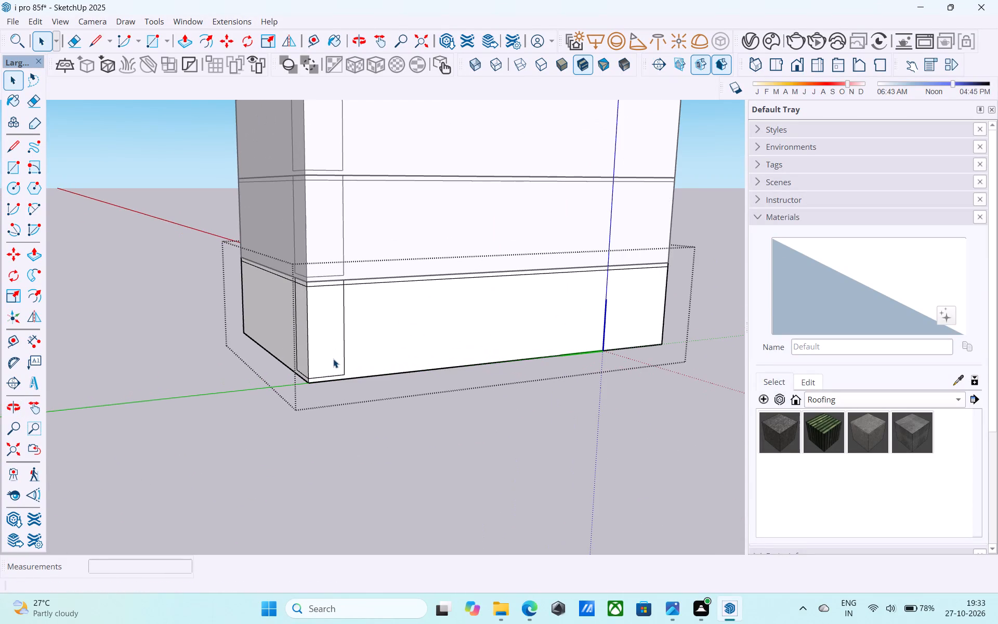
middle_drag(333, 358, 359, 401)
scroll(347, 420, up, 16)
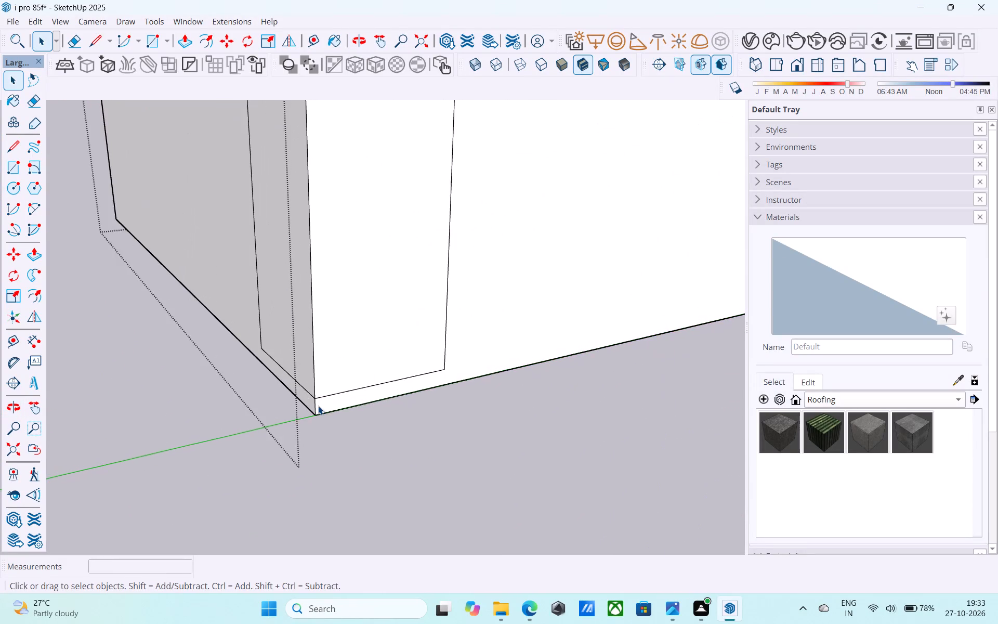
scroll(318, 406, up, 3)
click(314, 409)
scroll(314, 409, down, 7)
middle_click(311, 420)
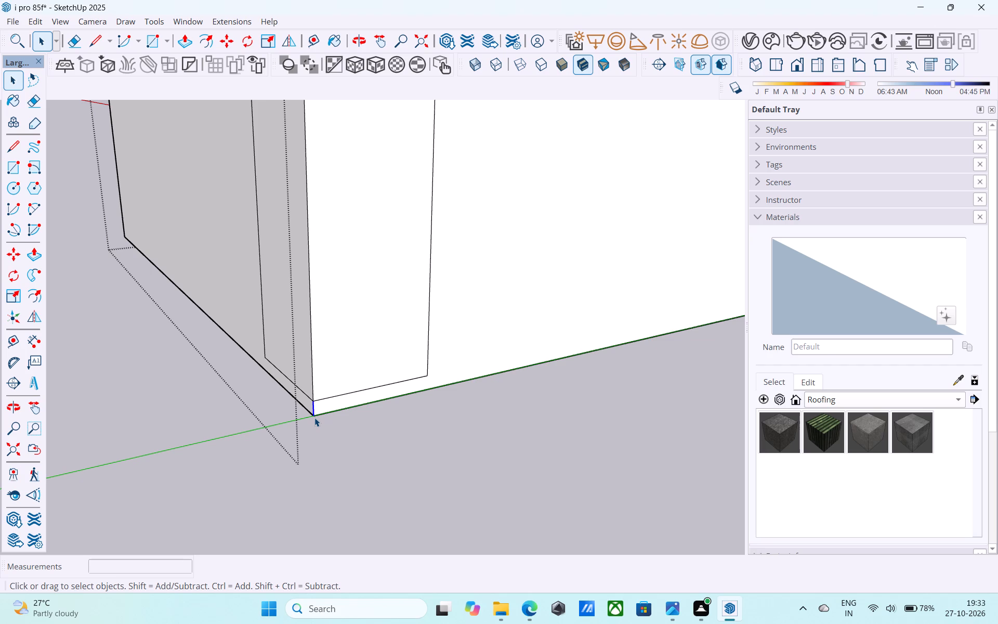
scroll(508, 309, down, 7)
middle_drag(508, 312, 463, 318)
scroll(463, 318, down, 2)
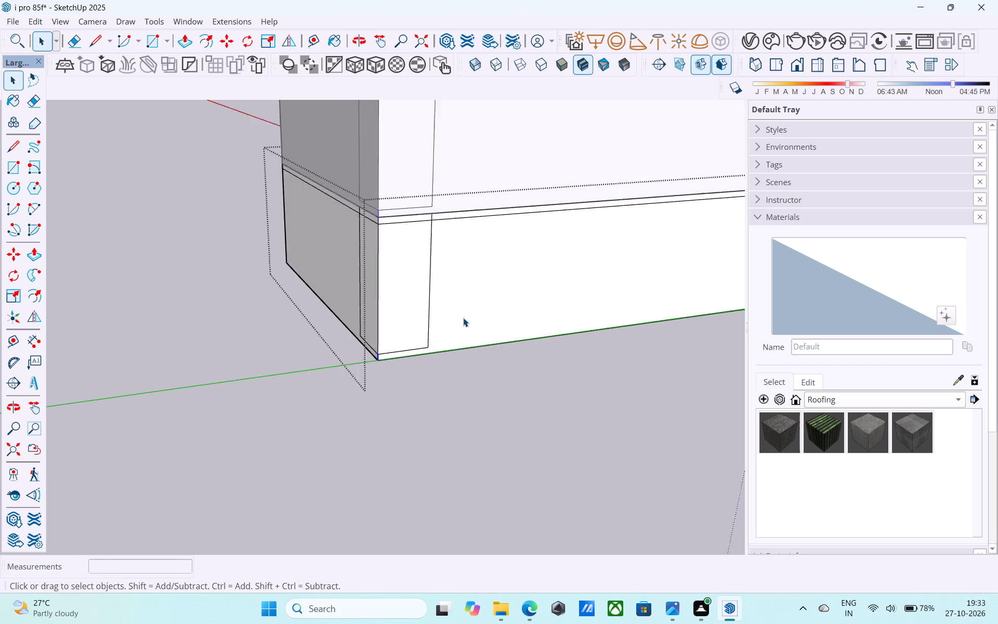
scroll(463, 318, down, 3)
middle_drag(464, 318, 308, 383)
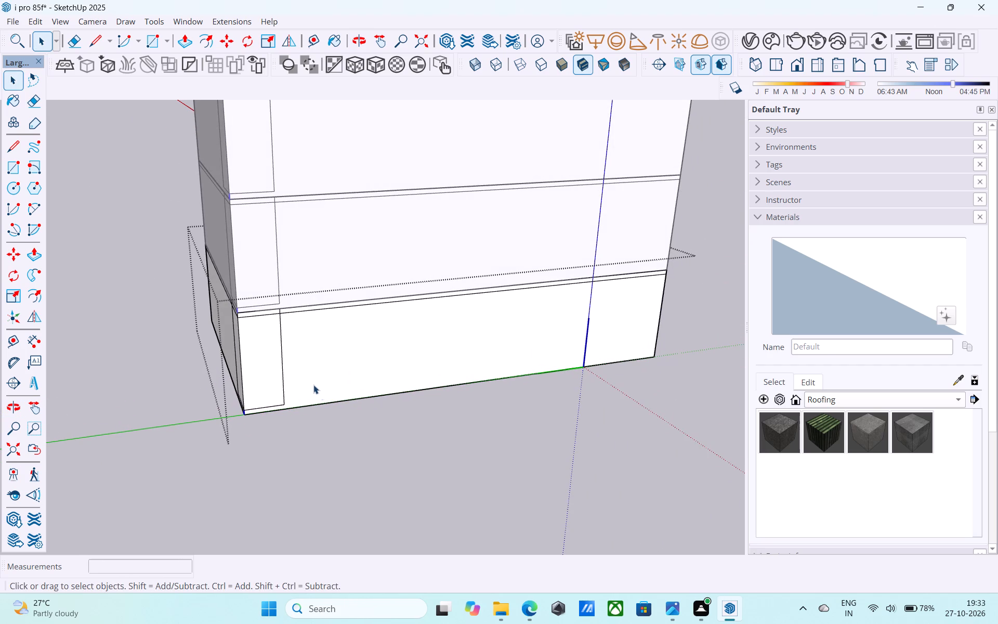
shift+middle_drag(328, 397, 312, 381)
scroll(269, 370, up, 5)
key(e)
drag(268, 369, 260, 366)
click(268, 402)
middle_drag(240, 366, 300, 355)
key(space)
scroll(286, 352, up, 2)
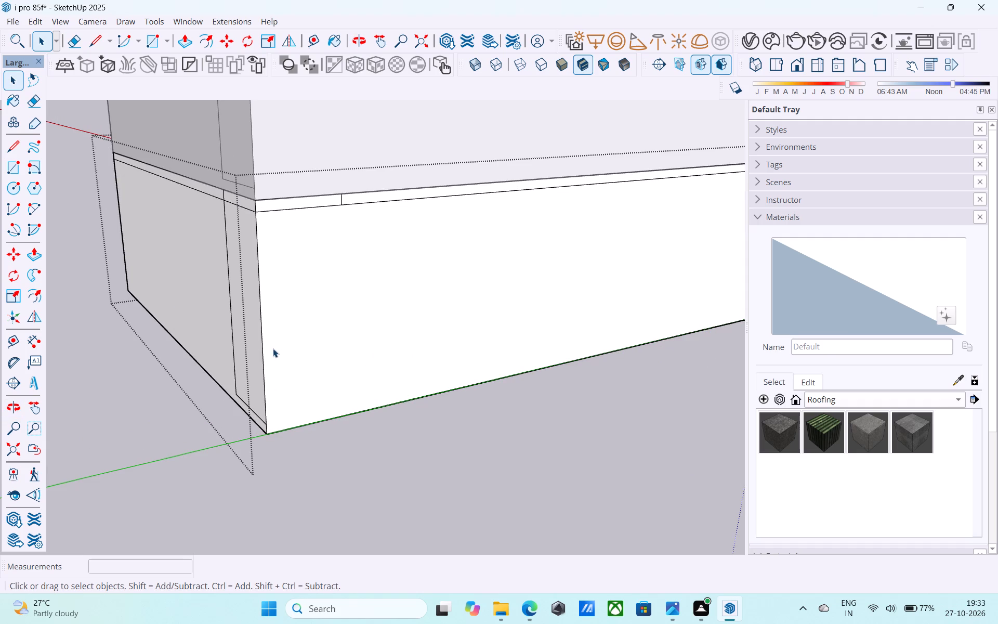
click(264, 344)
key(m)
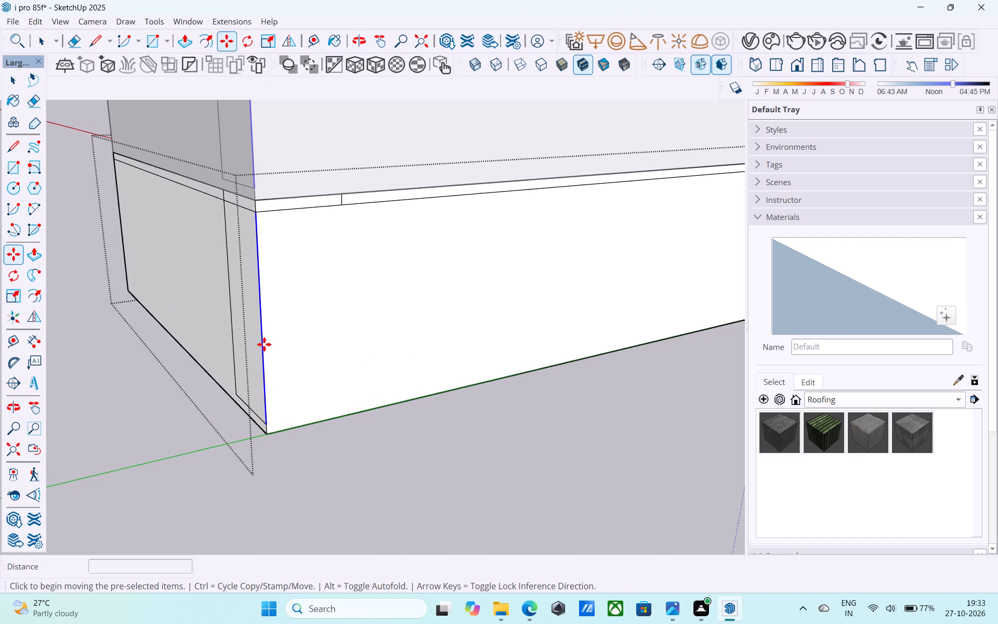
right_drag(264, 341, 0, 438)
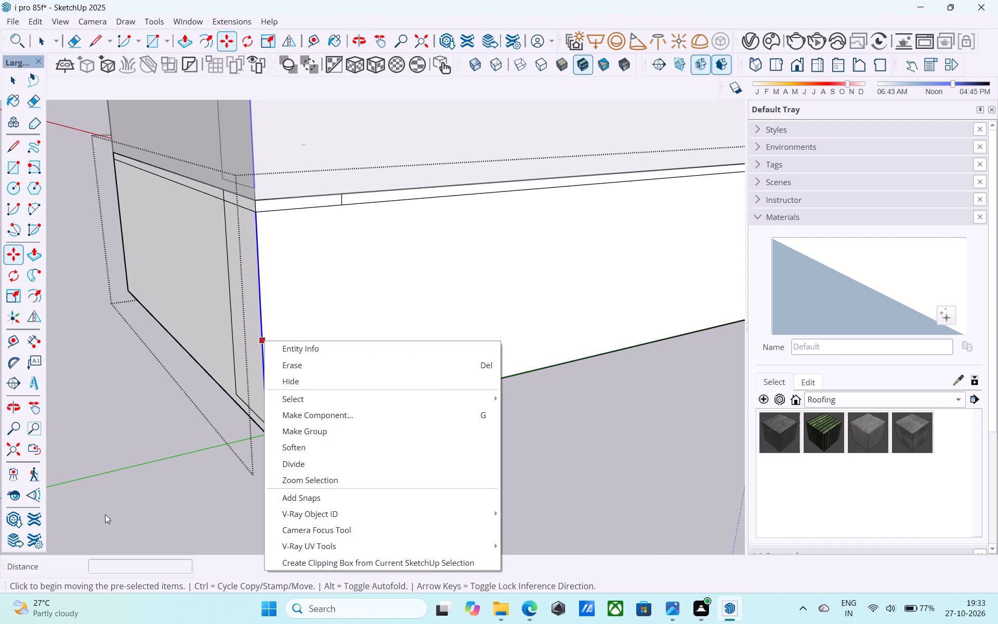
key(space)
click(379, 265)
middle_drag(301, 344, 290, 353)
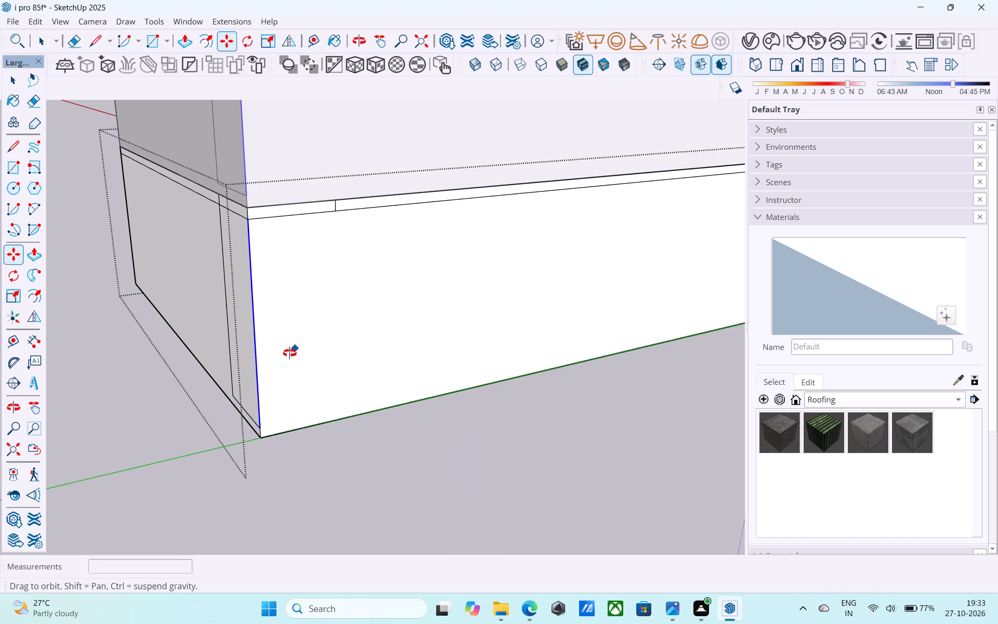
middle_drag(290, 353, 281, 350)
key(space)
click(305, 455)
Erase the short horizontal line at the foot of the ground floor's end face, beside the long-side corner.
middle_drag(283, 389, 261, 376)
scroll(229, 416, up, 3)
key(e)
scroll(213, 417, up, 5)
drag(212, 415, 219, 406)
key(space)
Copy the ground floor's vertical corner edge 16' along the long facade.
click(225, 412)
scroll(225, 412, down, 9)
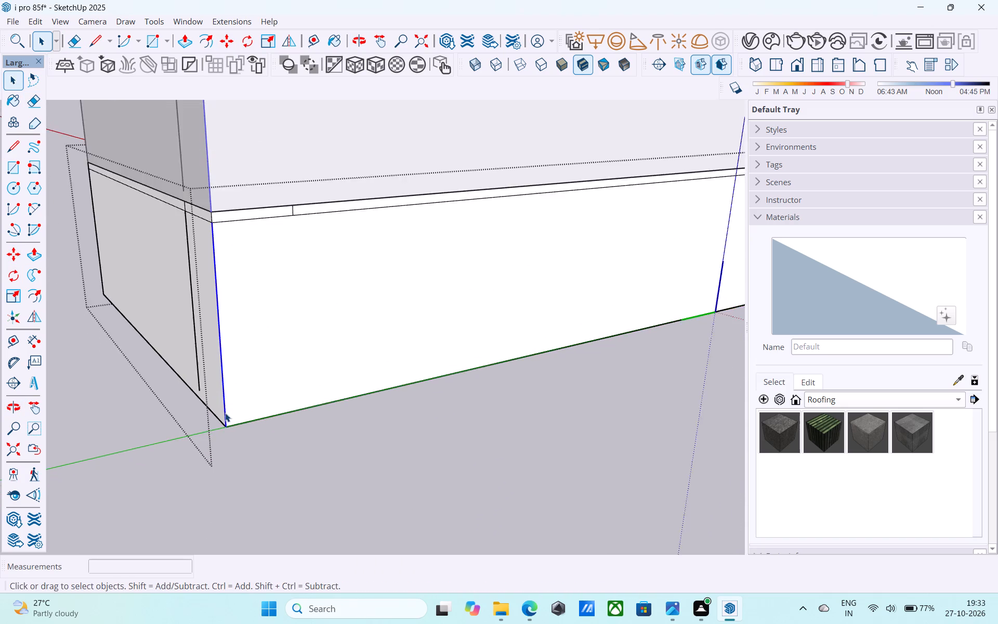
scroll(225, 413, down, 5)
middle_drag(208, 451, 196, 447)
key(m)
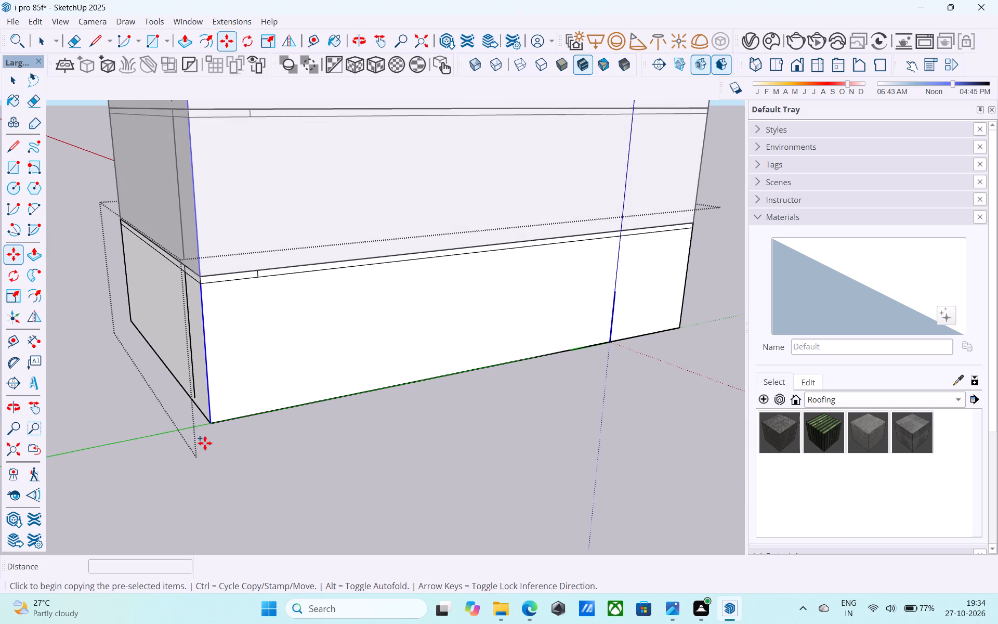
click(212, 423)
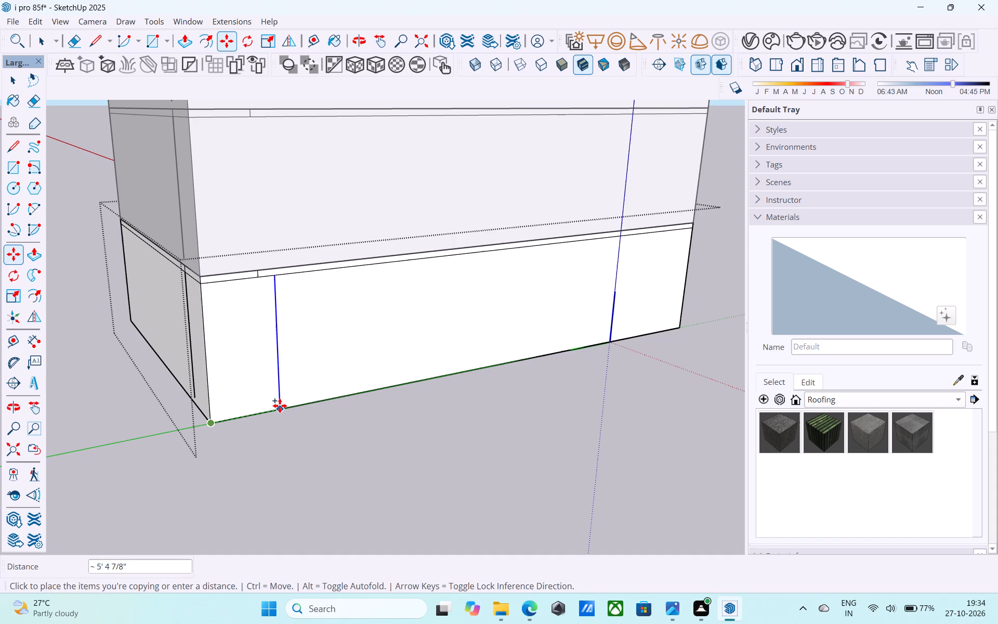
text(16')
key(Return)
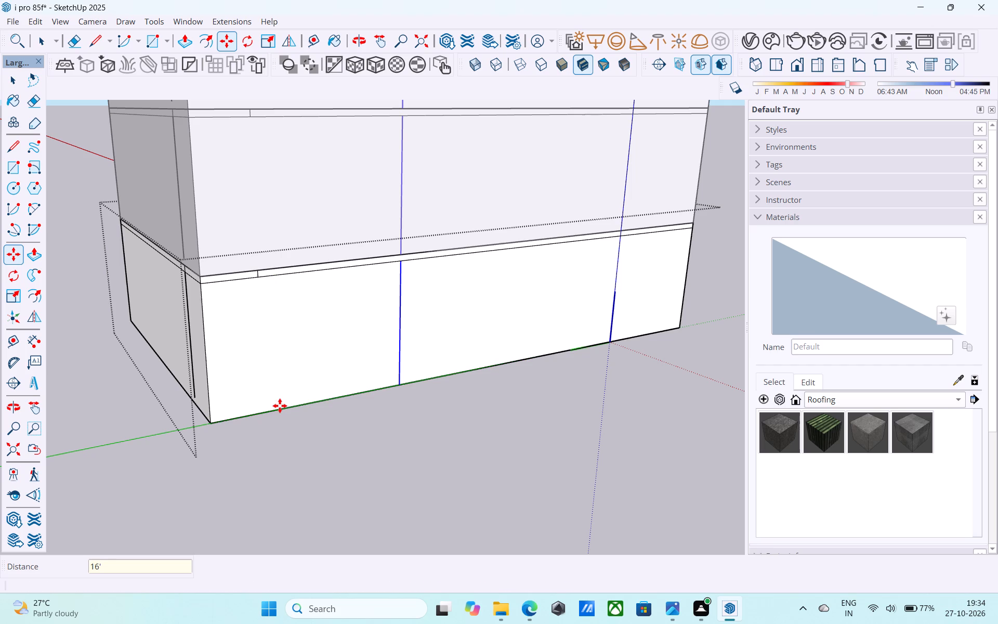
Copy the new vertical division line a further 14' along the ground floor's long facade.
middle_drag(301, 417, 282, 402)
shift+middle_drag(346, 415, 304, 425)
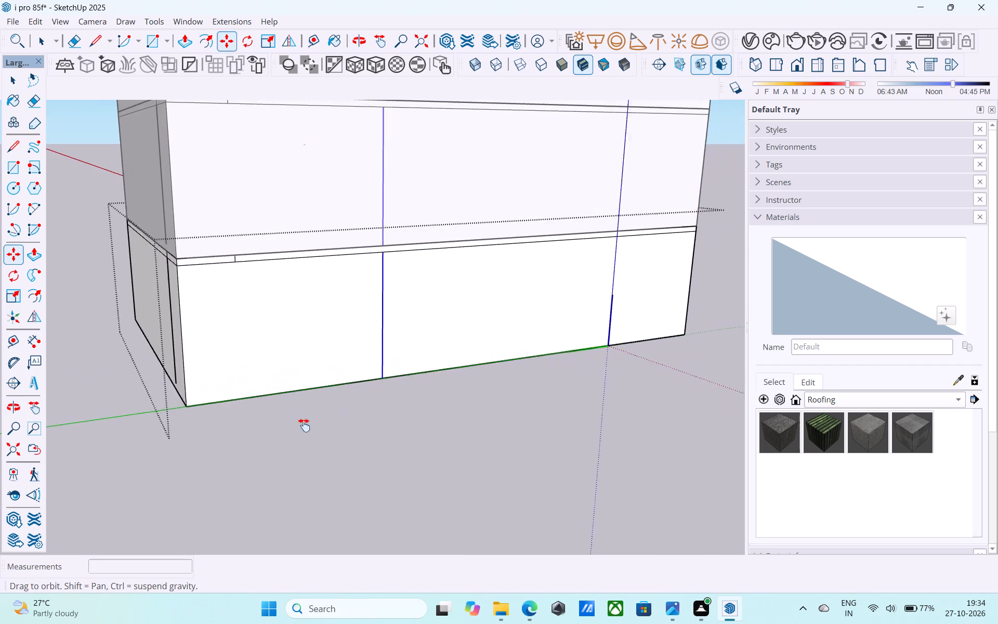
shift+middle_drag(304, 425, 193, 464)
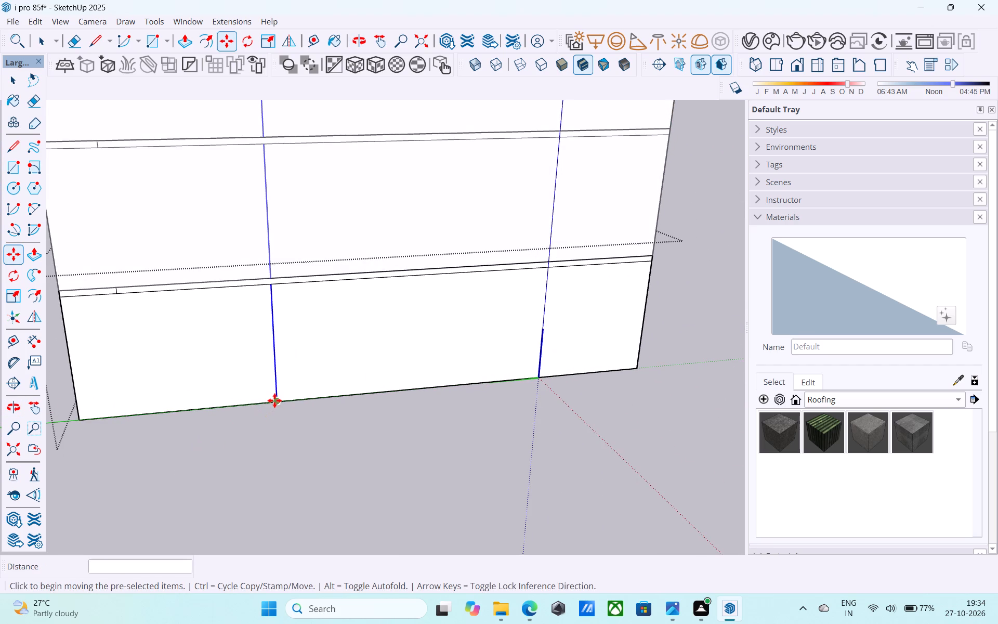
click(274, 400)
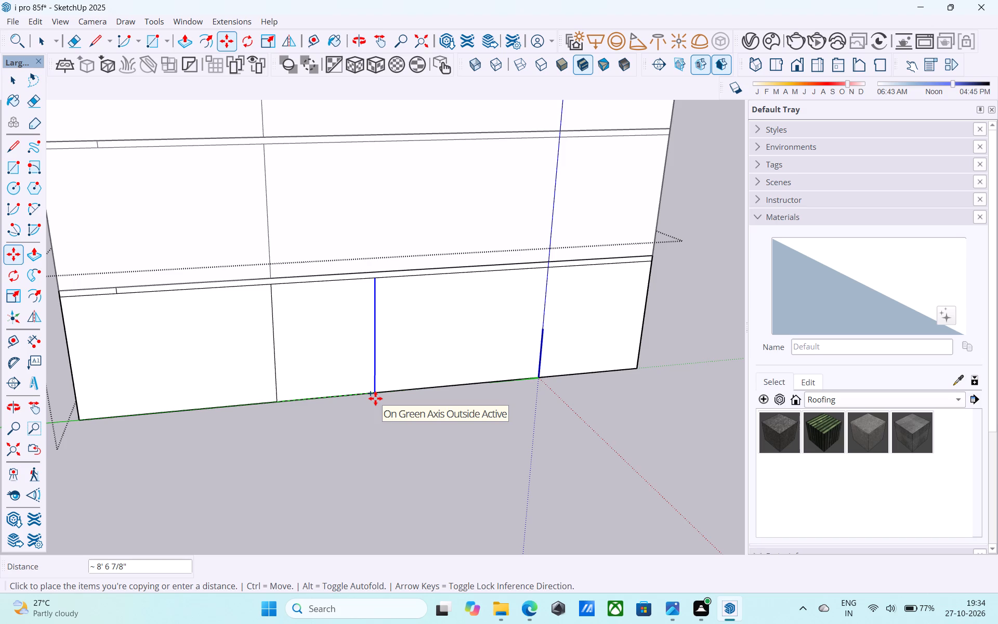
text(14')
key(Return)
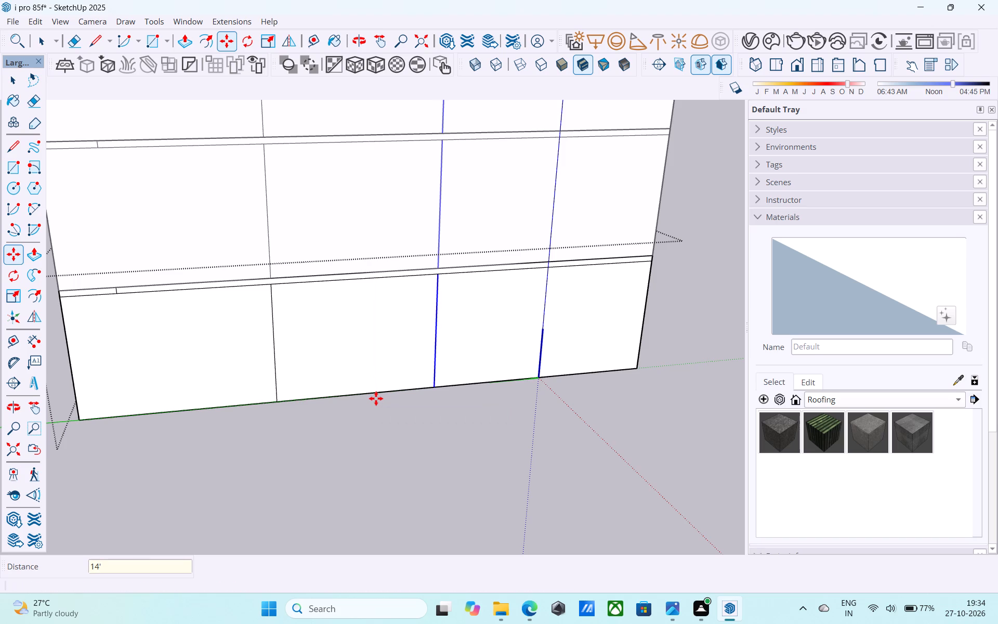
Measure the remaining facade length from the second division line to the far bottom corner.
middle_drag(428, 395, 373, 402)
scroll(375, 398, up, 3)
click(380, 393)
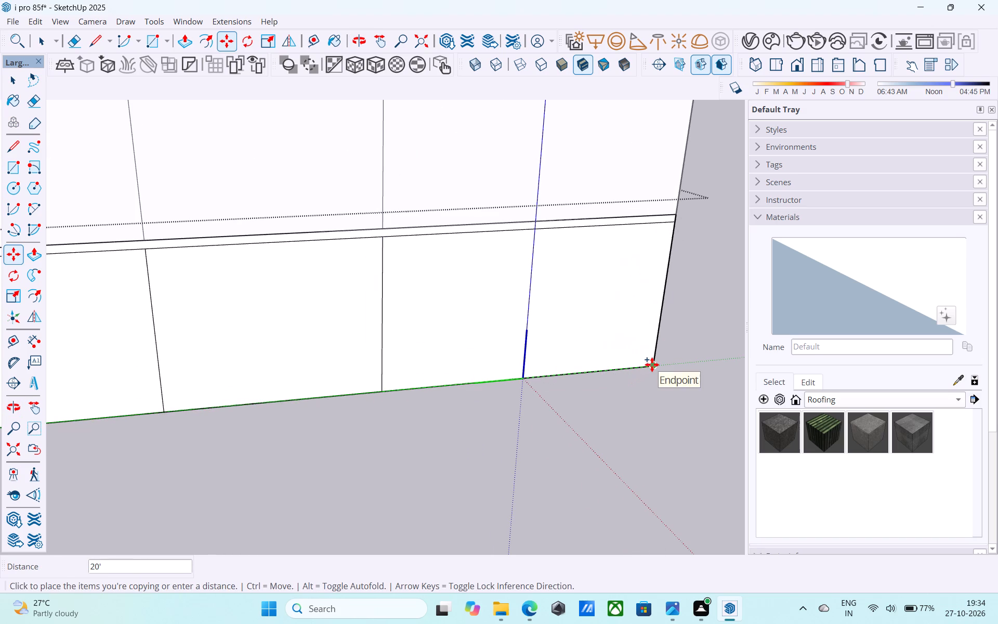
key(space)
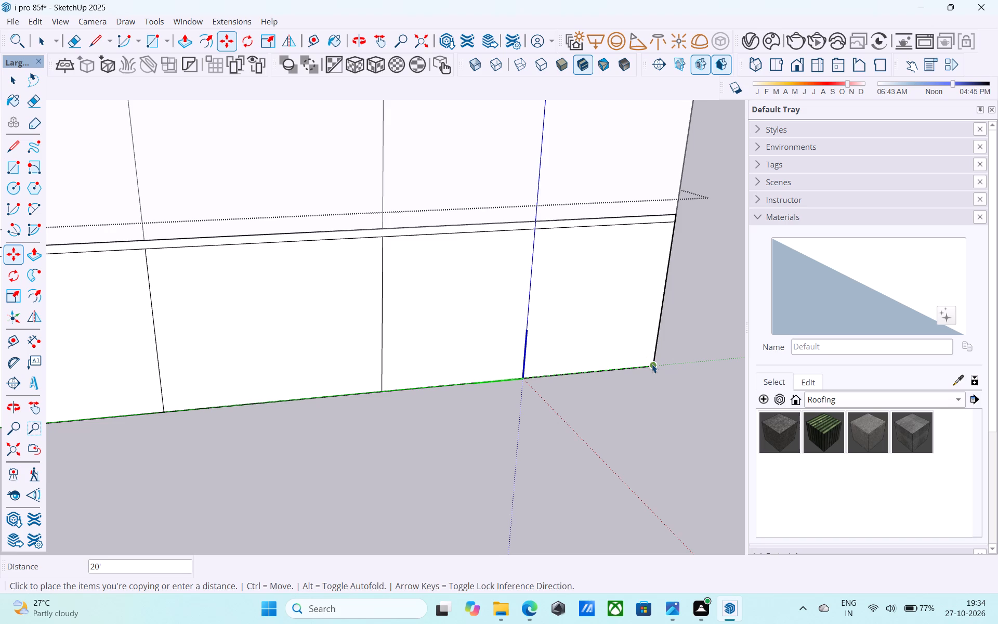
Copy the vertical edge at the facade's far corner 12' back along the long facade.
middle_drag(652, 364, 452, 378)
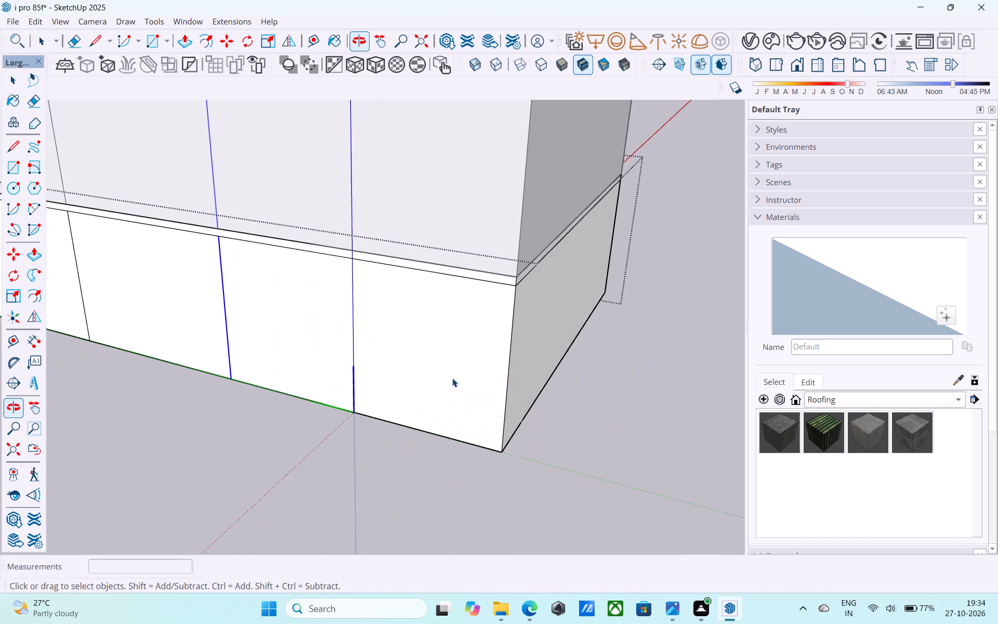
click(505, 410)
key(m)
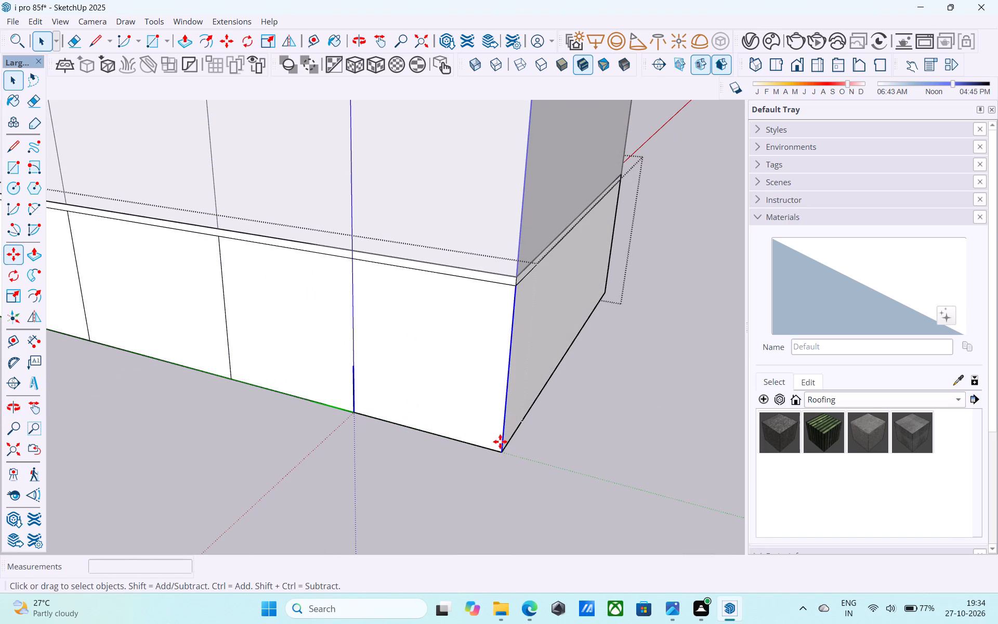
click(501, 452)
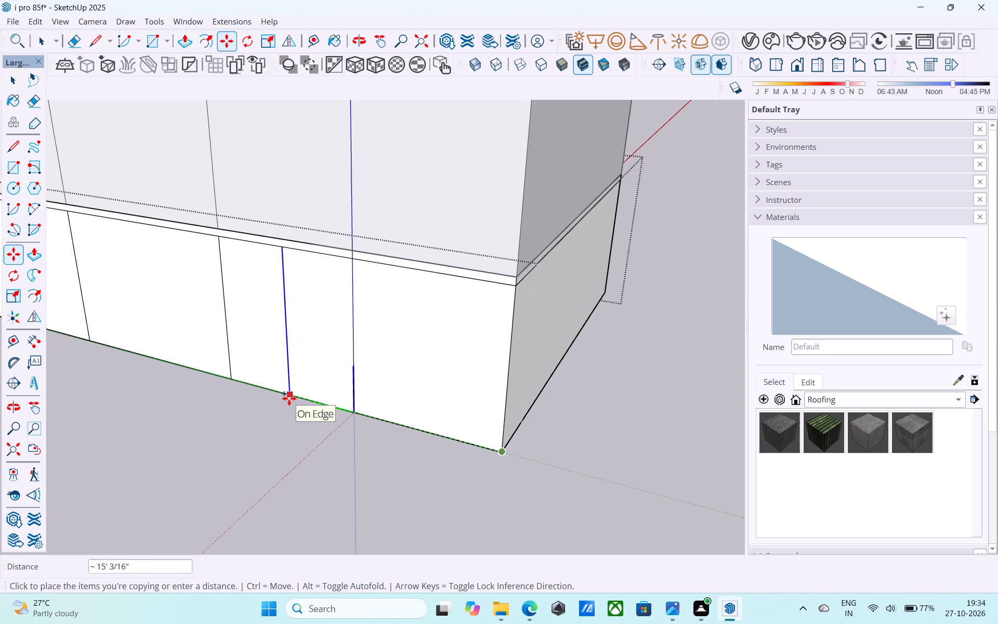
text(12')
key(Return)
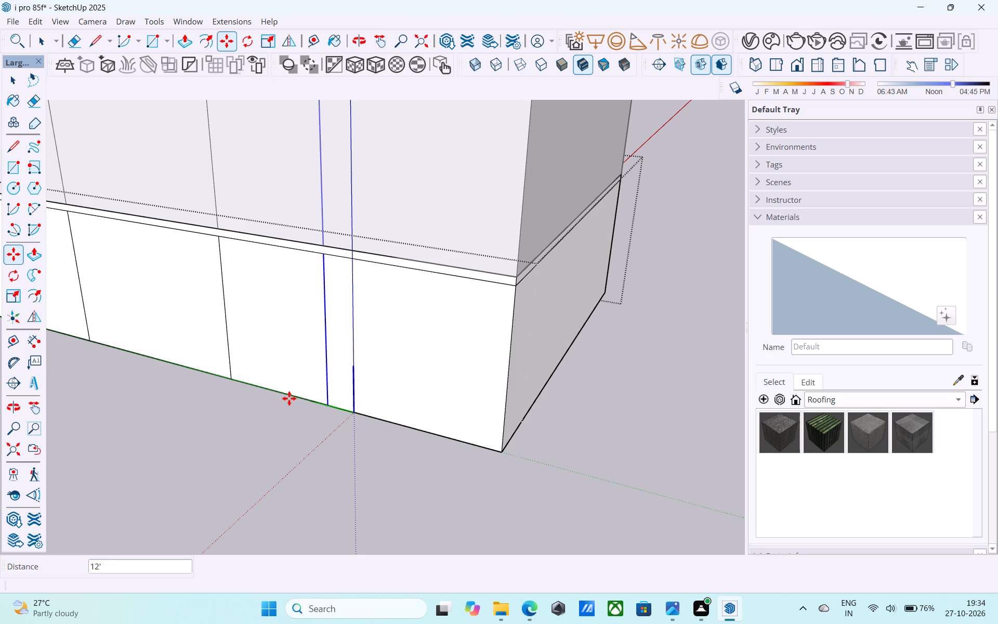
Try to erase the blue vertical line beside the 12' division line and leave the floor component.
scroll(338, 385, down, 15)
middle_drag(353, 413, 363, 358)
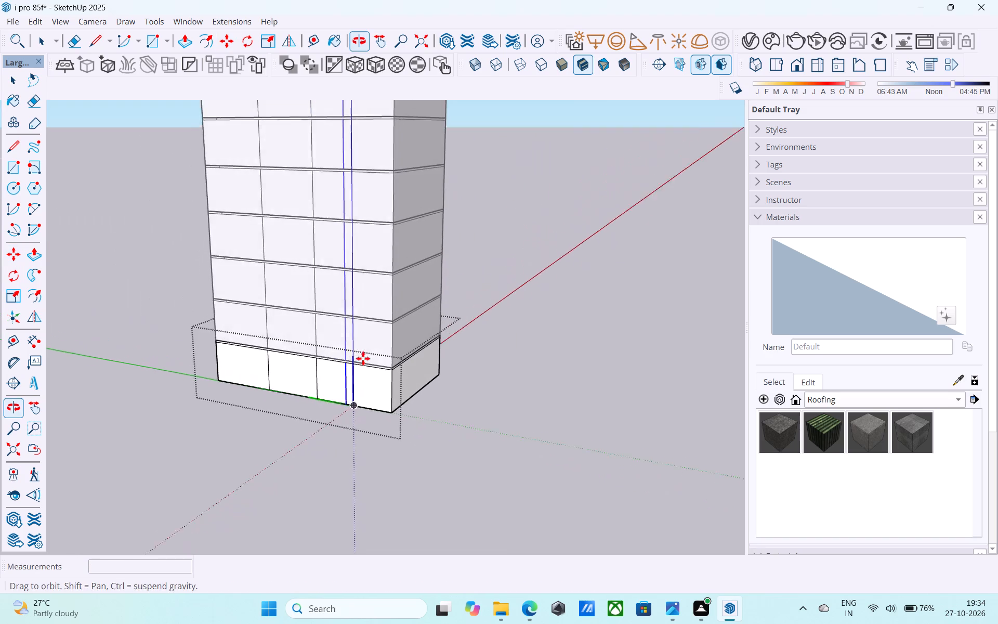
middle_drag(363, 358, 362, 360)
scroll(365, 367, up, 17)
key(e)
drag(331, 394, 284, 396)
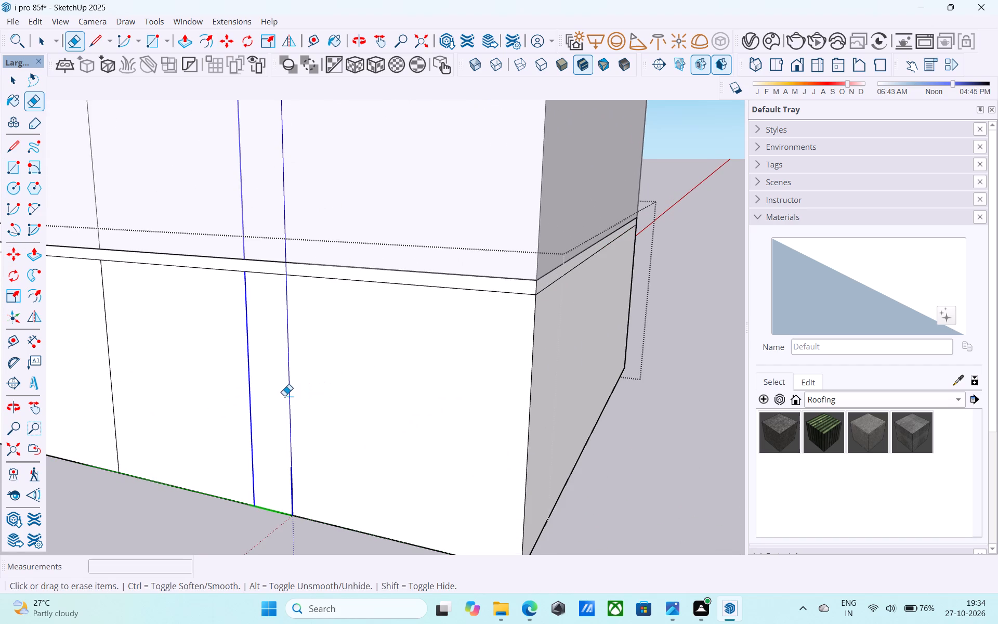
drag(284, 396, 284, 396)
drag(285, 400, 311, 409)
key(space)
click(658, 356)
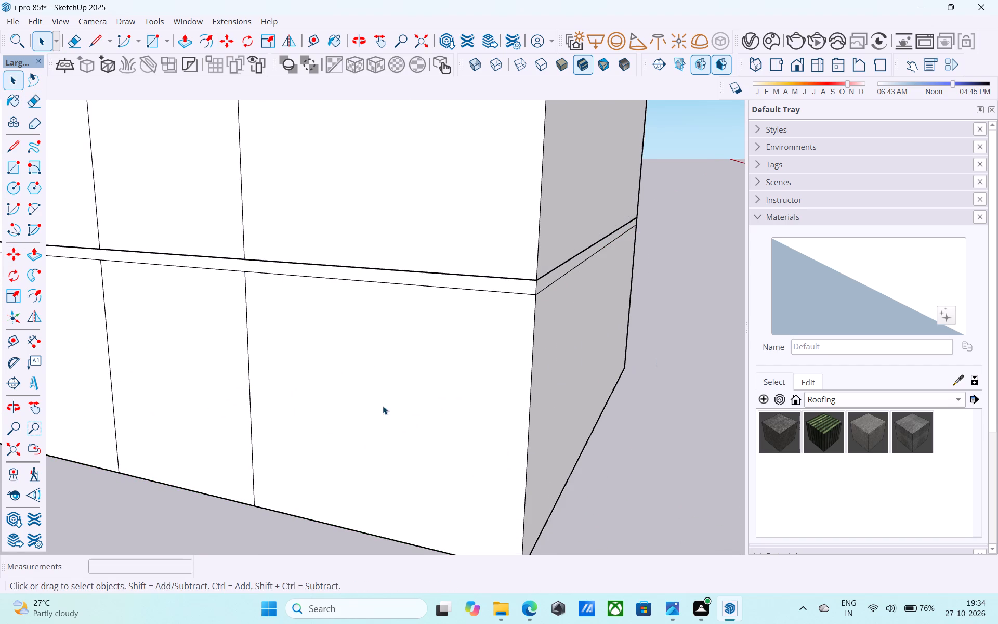
Reopen the ground floor component, examine the blue line beside the 12' division from below, and leave the component.
scroll(357, 407, down, 13)
click(365, 372)
double_click(348, 398)
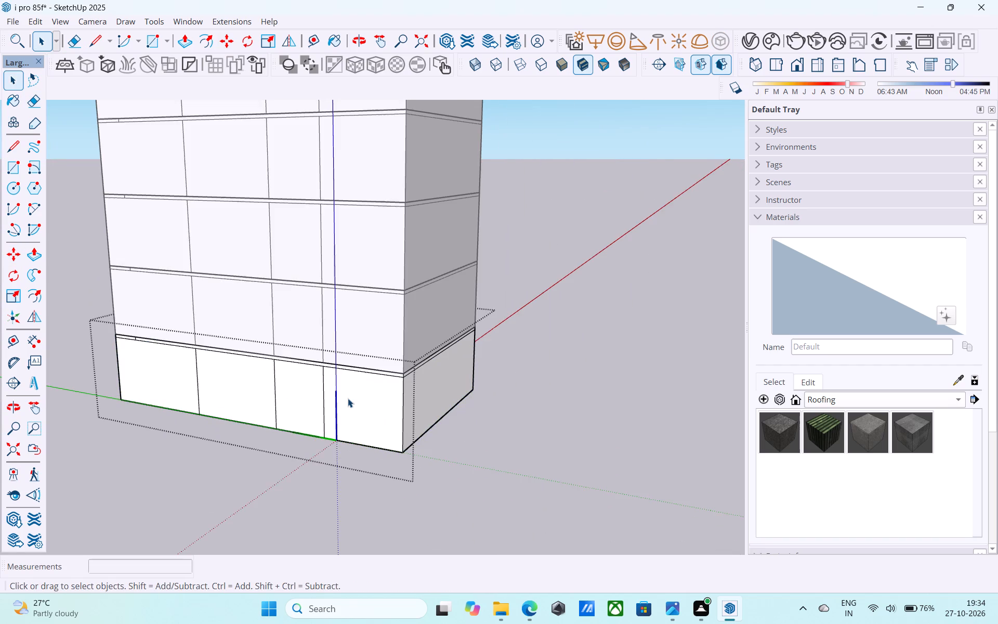
middle_drag(332, 401, 581, 218)
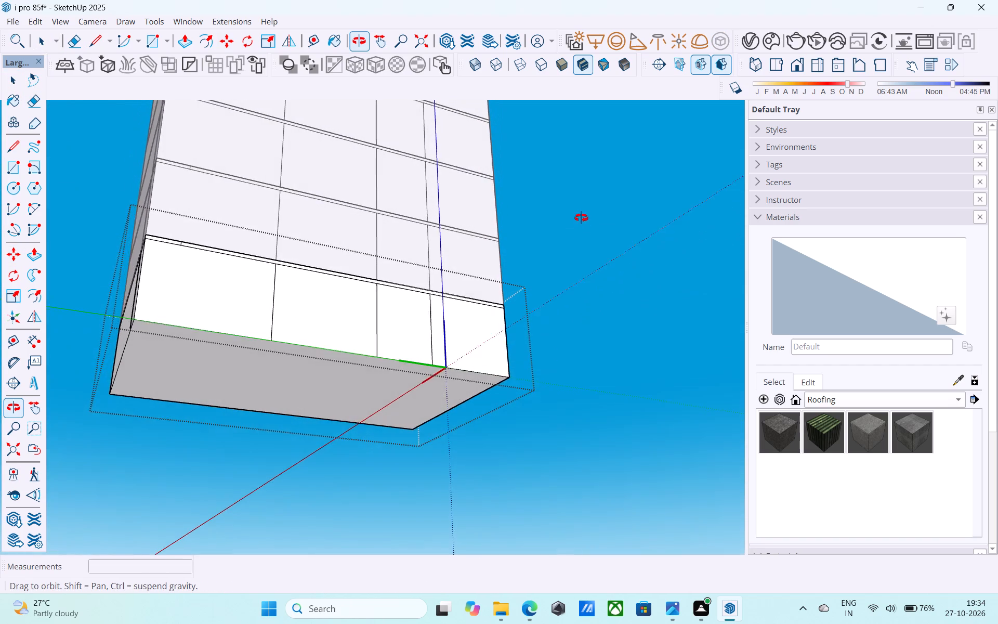
middle_drag(581, 218, 557, 235)
middle_drag(464, 353, 417, 384)
scroll(417, 384, up, 3)
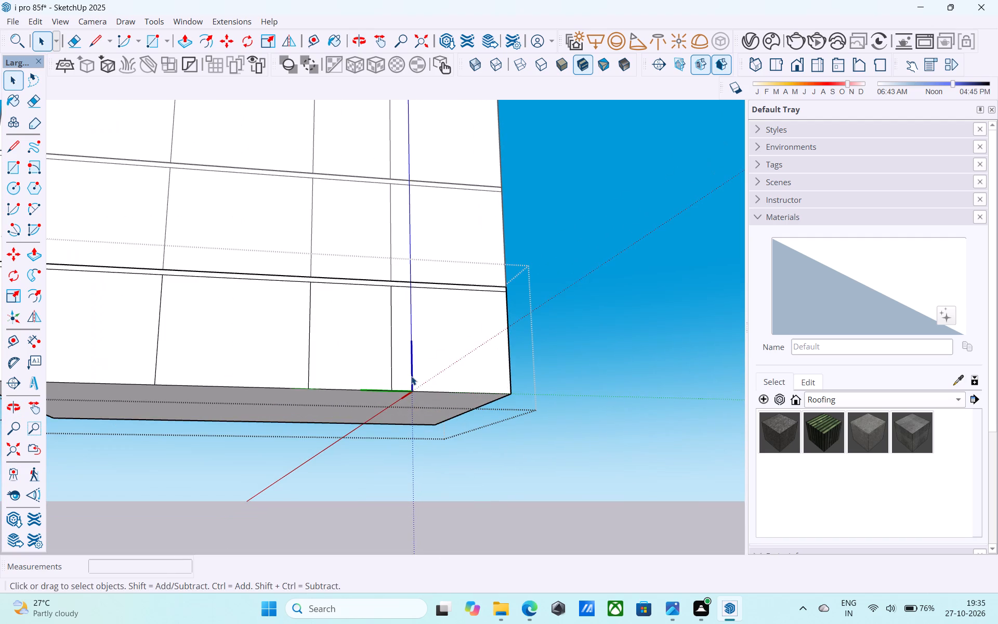
click(411, 376)
click(360, 425)
scroll(362, 425, down, 1)
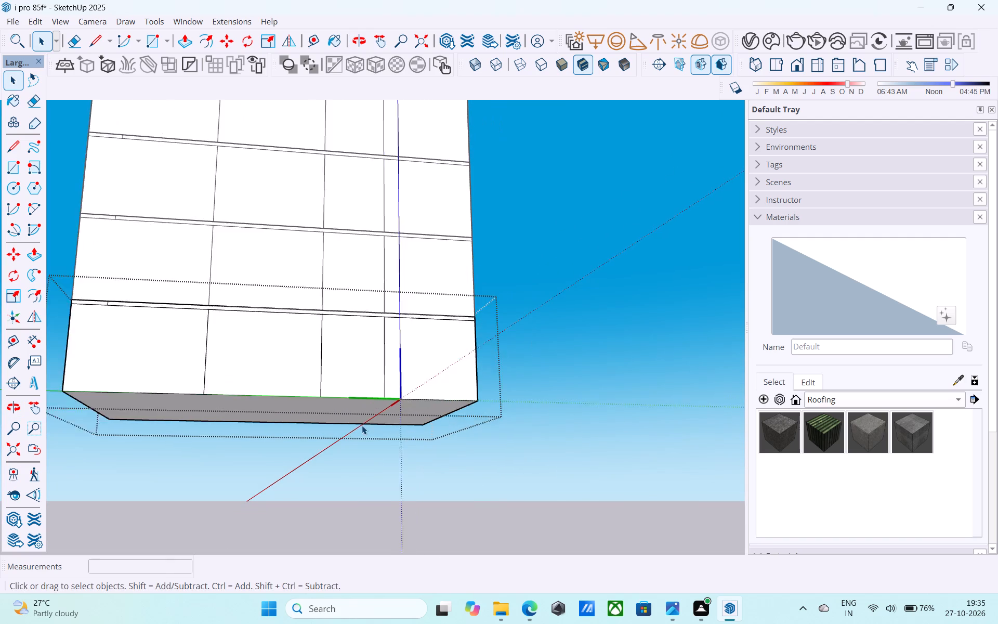
scroll(362, 425, down, 8)
middle_drag(365, 420, 378, 506)
middle_drag(323, 458, 790, 469)
middle_drag(515, 467, 674, 461)
click(636, 434)
Inspect the whole tower from its divided long facade around to the opposite long side.
scroll(483, 398, down, 5)
middle_drag(482, 397, 769, 457)
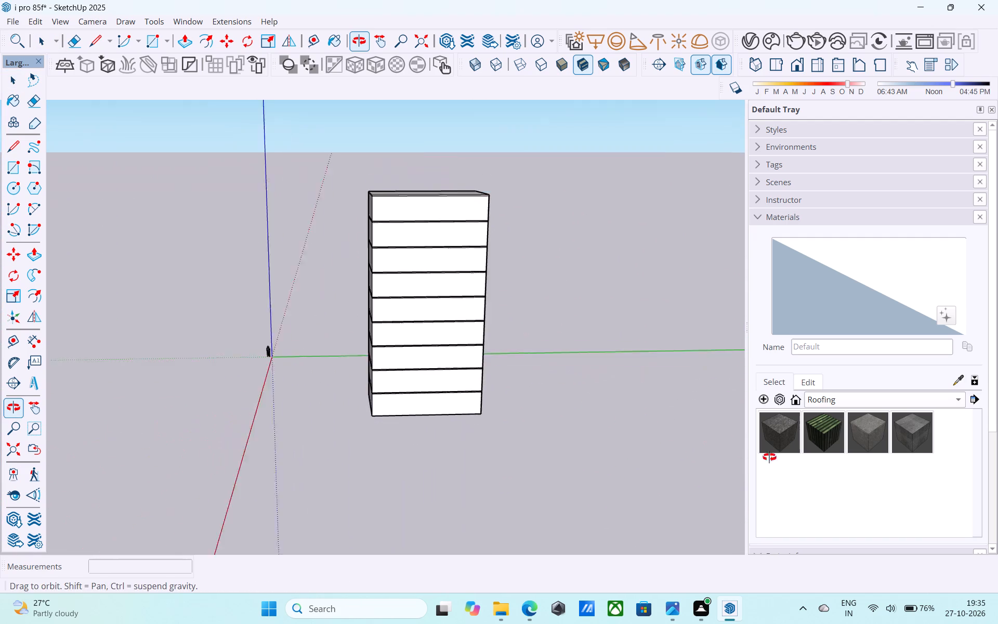
middle_drag(769, 457, 803, 463)
middle_drag(320, 354, 997, 335)
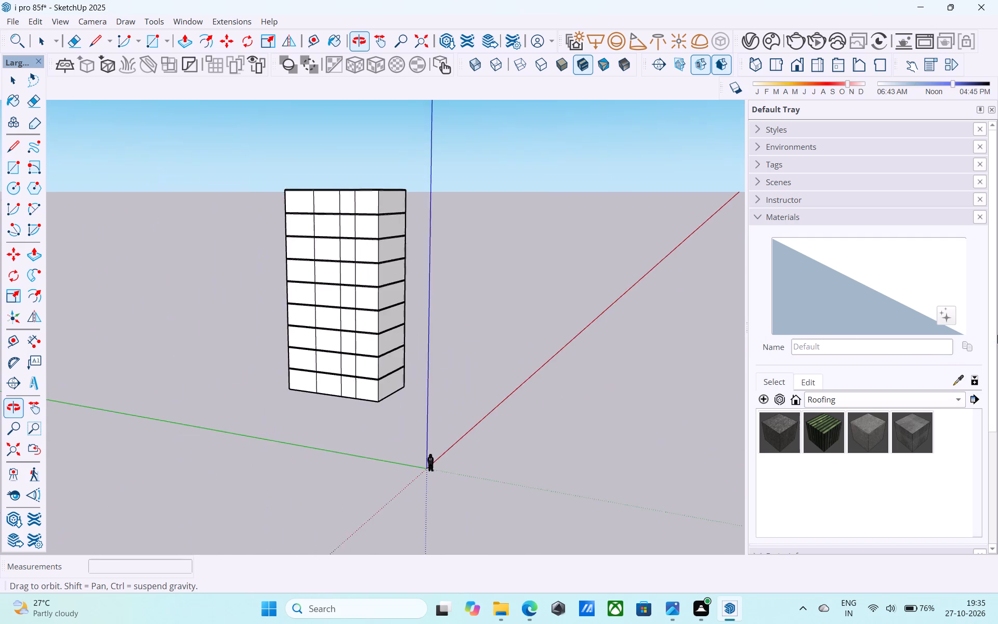
middle_drag(997, 335, 997, 337)
middle_drag(484, 314, 0, 305)
middle_drag(400, 298, 71, 347)
scroll(288, 416, up, 2)
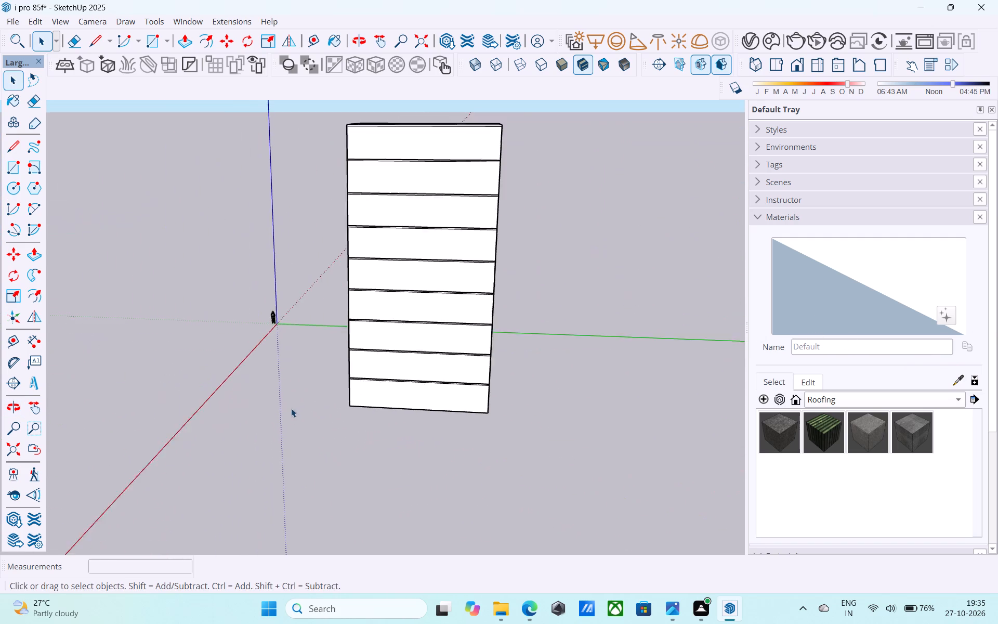
Open the ground floor component and copy the vertical corner edge 14' along the undivided long facade.
scroll(291, 408, up, 2)
double_click(396, 381)
scroll(396, 383, up, 4)
middle_drag(396, 383, 623, 297)
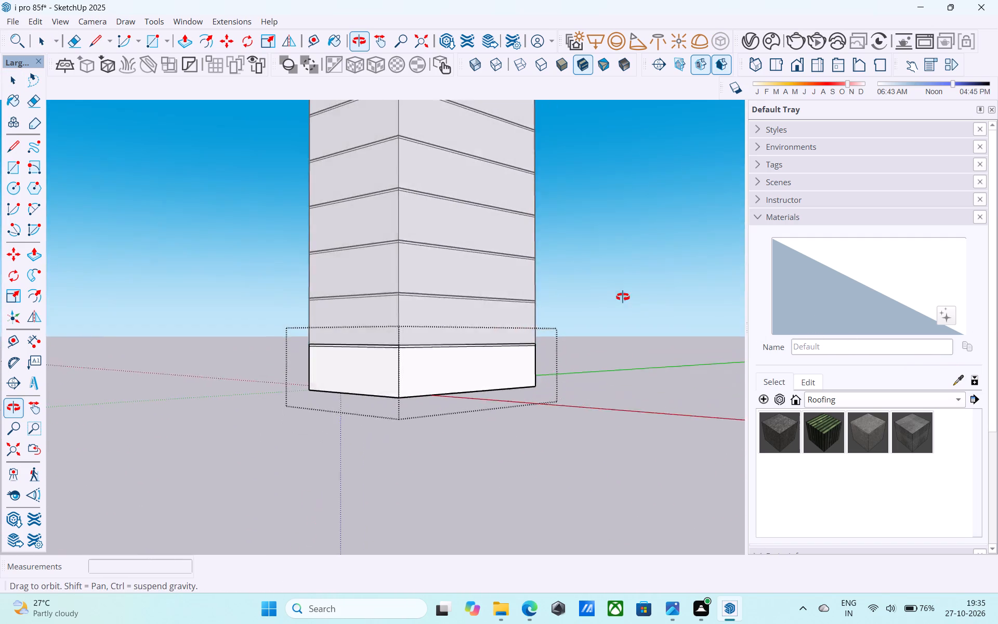
middle_drag(623, 297, 545, 375)
middle_drag(411, 386, 401, 378)
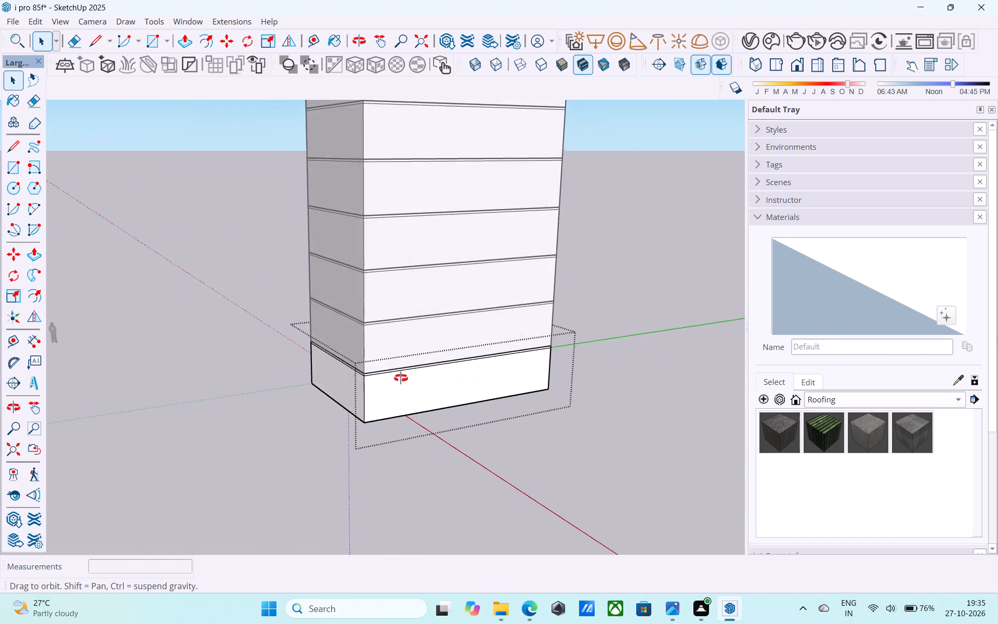
middle_drag(401, 378, 360, 362)
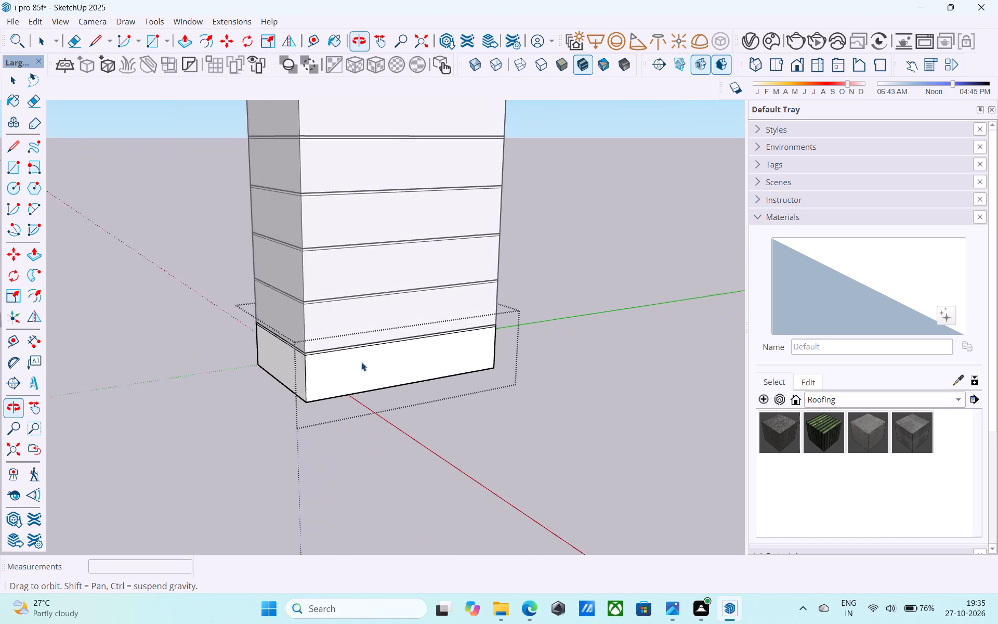
scroll(326, 385, up, 9)
click(283, 365)
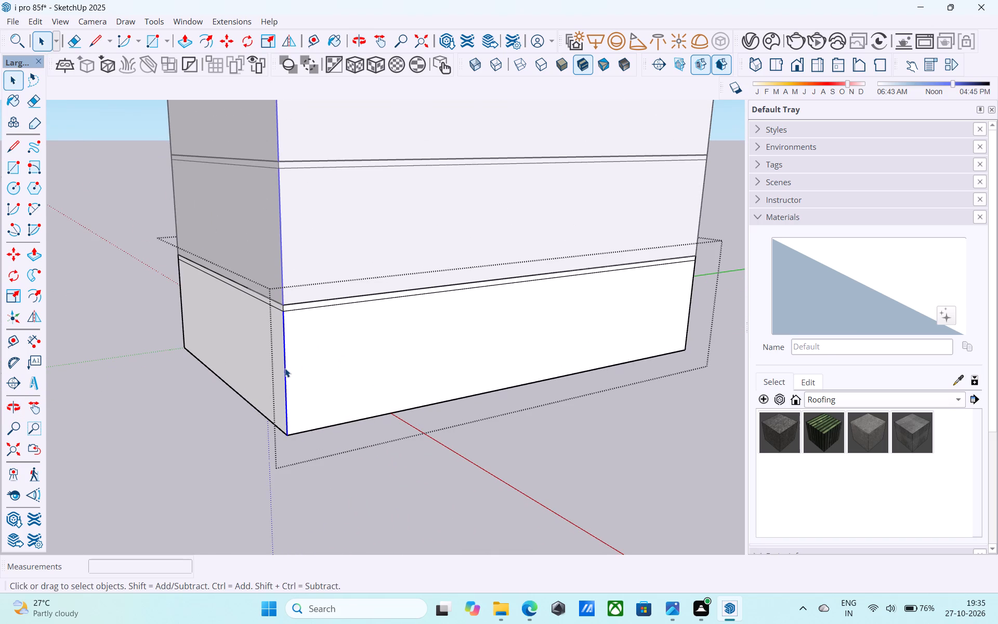
key(m)
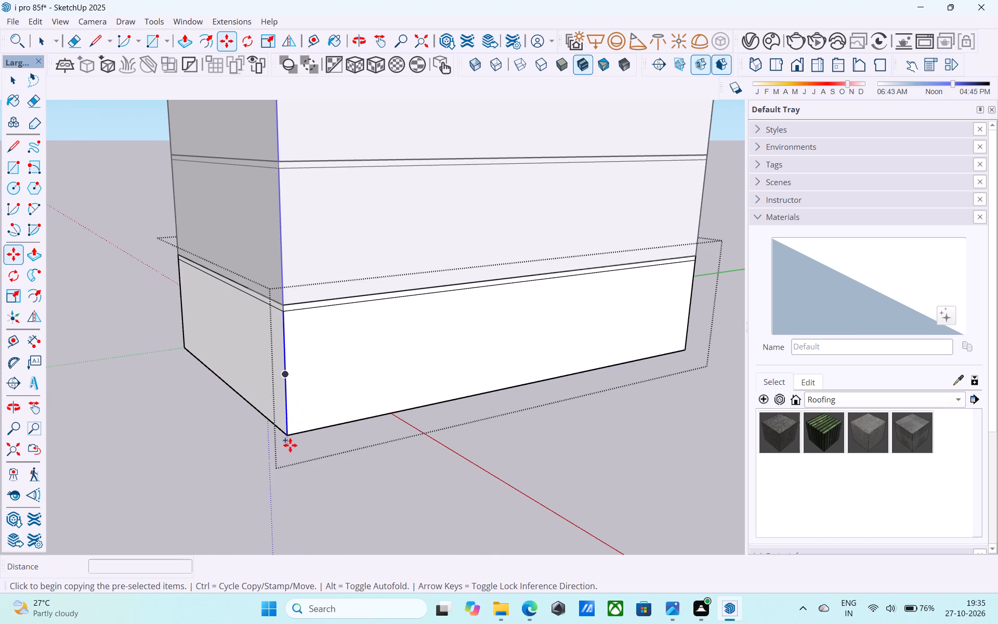
click(288, 435)
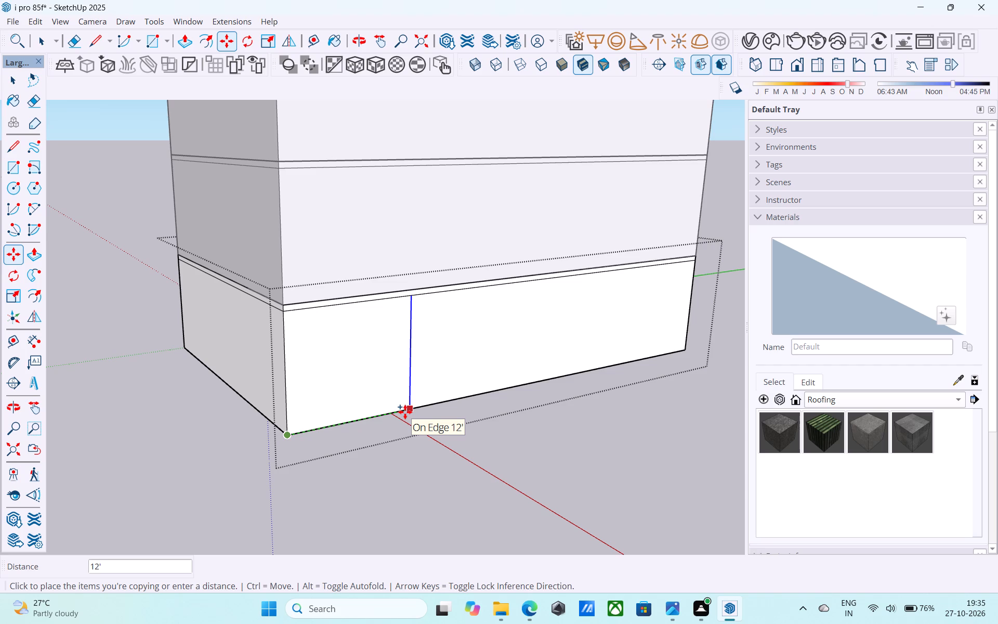
text(14')
key(Return)
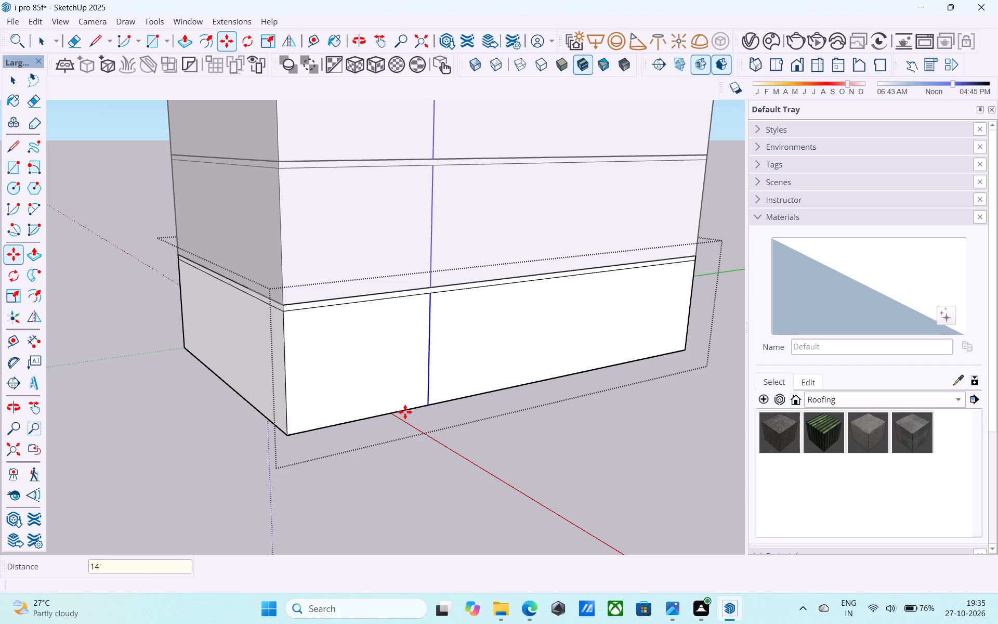
key(space)
Copy the vertical edge at the same facade's opposite corner 14' back along the facade.
scroll(402, 404, down, 7)
middle_drag(296, 414, 102, 414)
middle_drag(427, 391, 263, 392)
right_drag(427, 391, 263, 392)
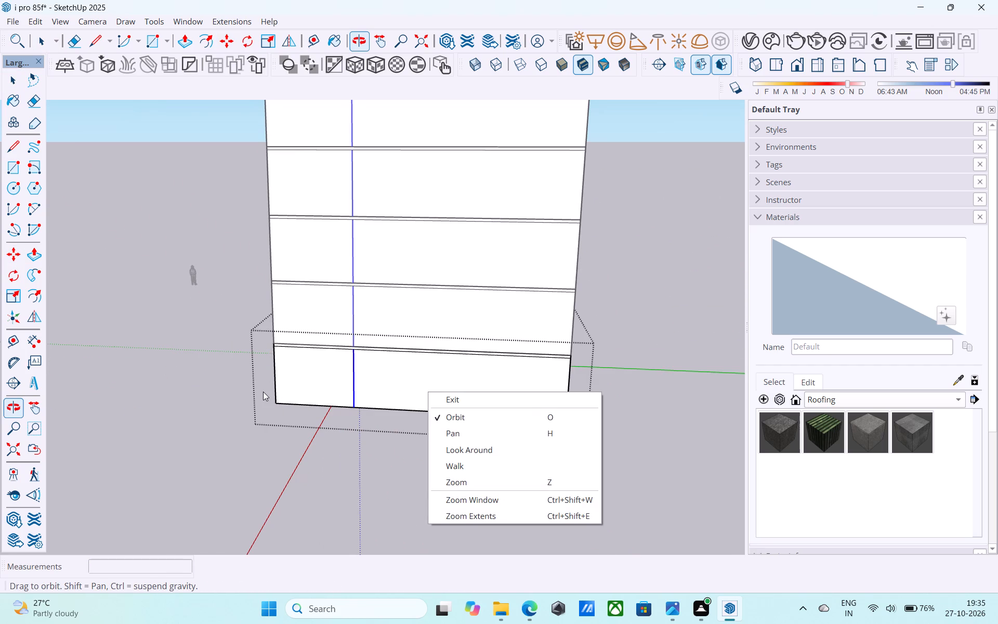
middle_drag(263, 392, 262, 392)
click(340, 370)
middle_drag(469, 374, 381, 370)
key(space)
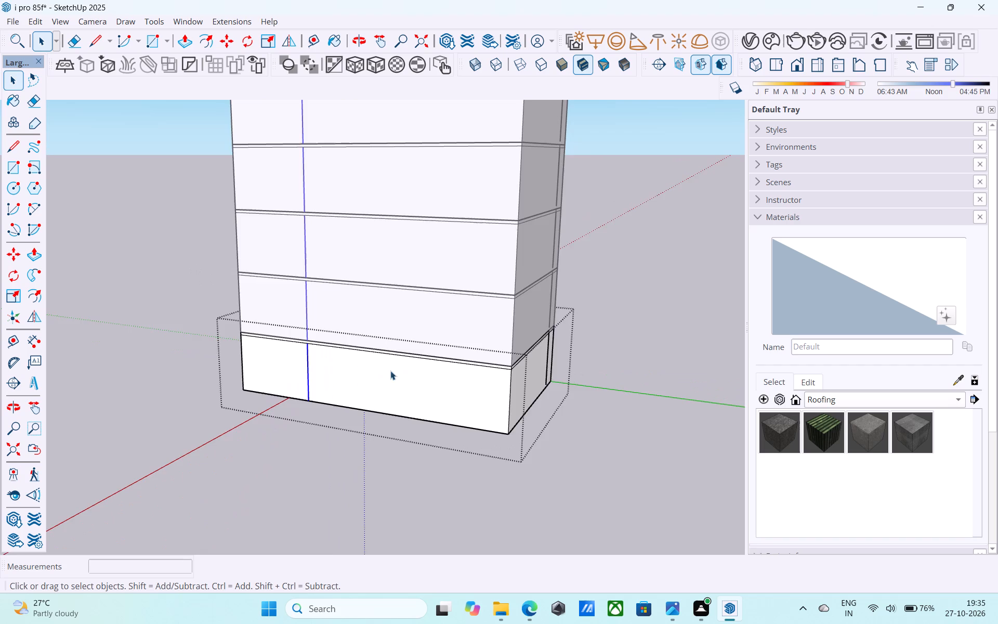
scroll(466, 378, up, 4)
middle_drag(541, 391, 523, 380)
click(523, 380)
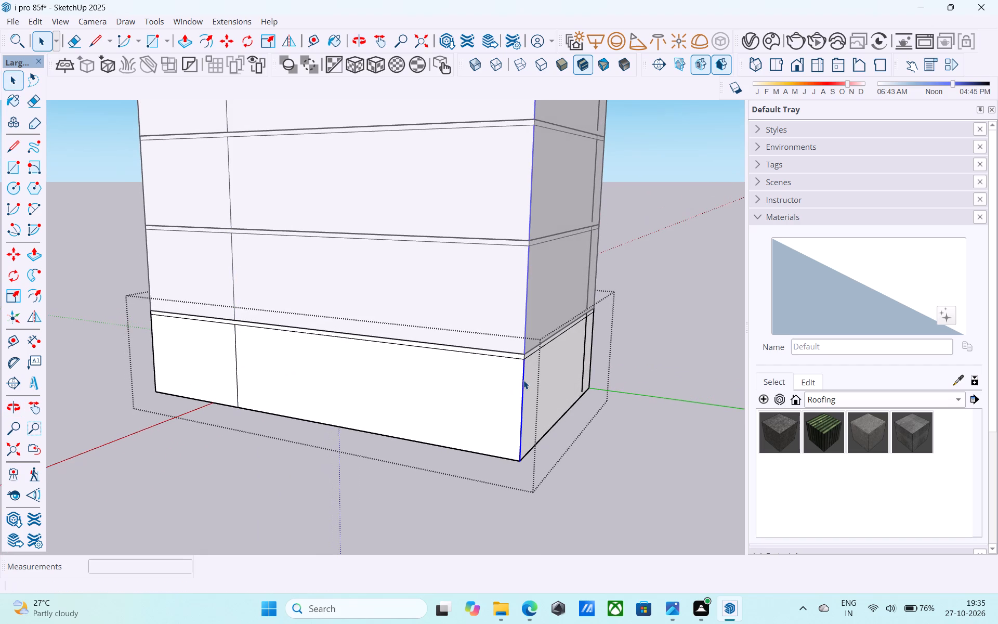
key(m)
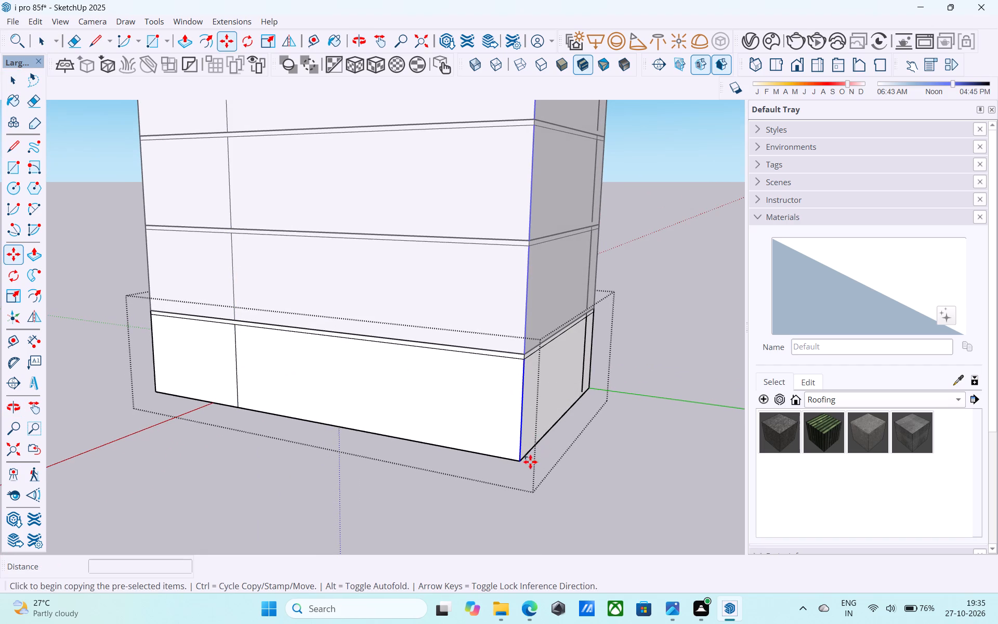
click(520, 464)
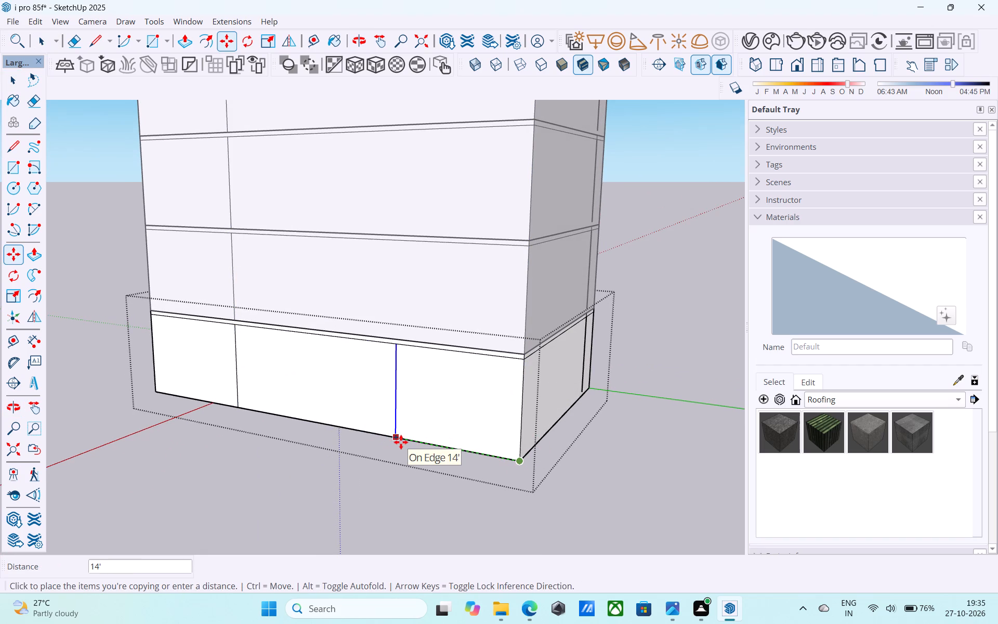
click(401, 442)
Copy the first 14' division line 2' towards the middle of the facade.
middle_drag(303, 410, 529, 385)
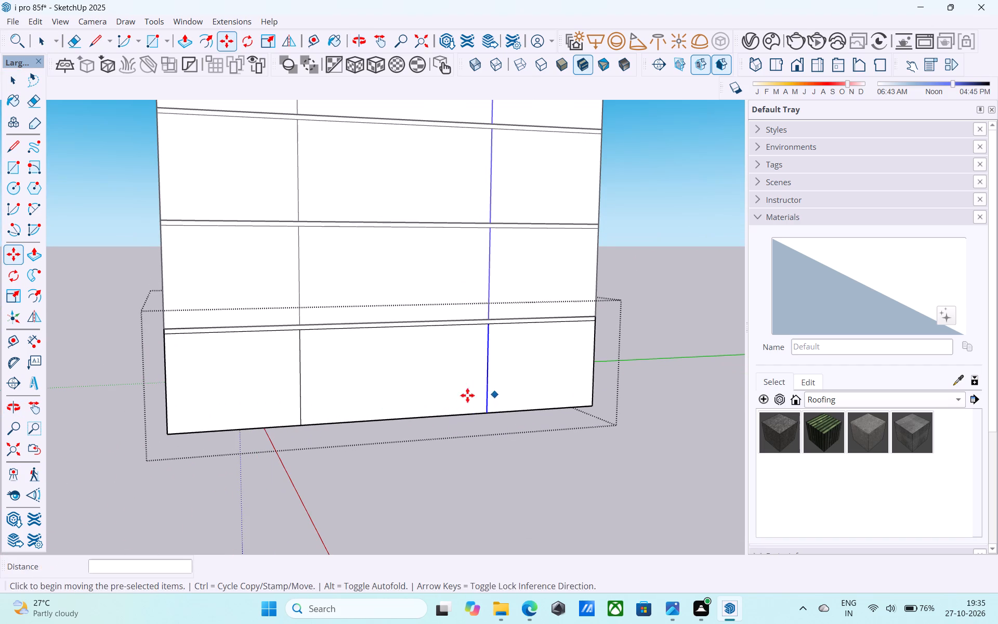
middle_drag(460, 397, 415, 402)
scroll(270, 439, up, 4)
key(space)
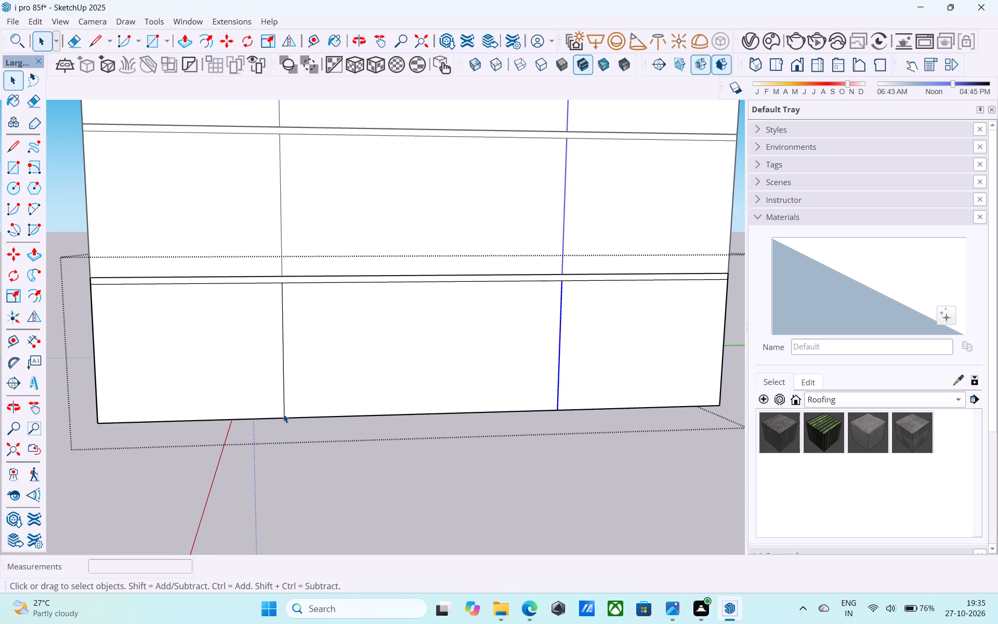
click(283, 414)
key(m)
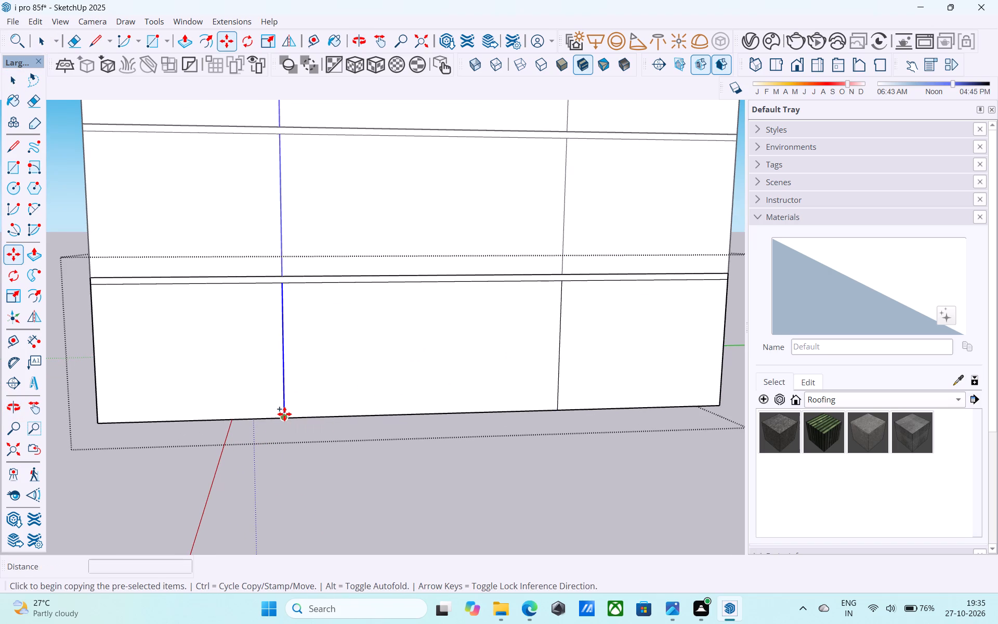
click(284, 414)
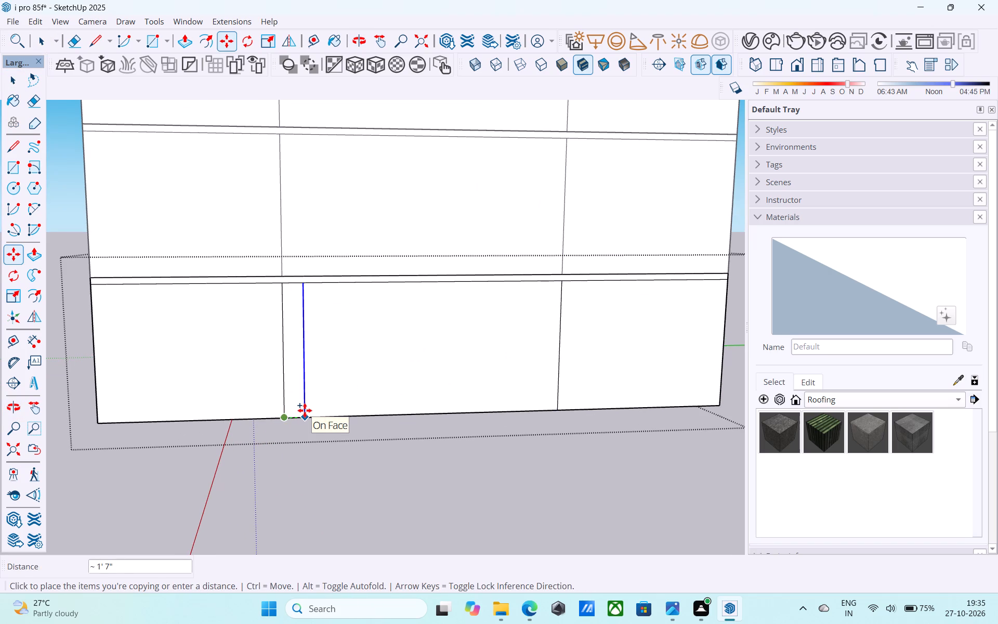
text(2')
key(Return)
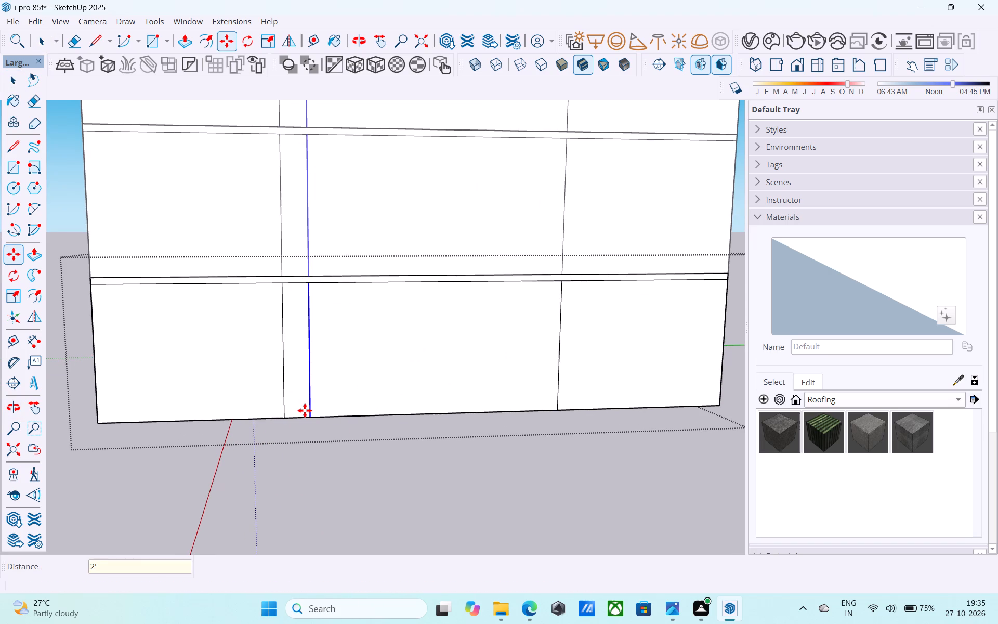
Erase the original 14' division line beside the 2' copy.
key(e)
drag(294, 399, 268, 391)
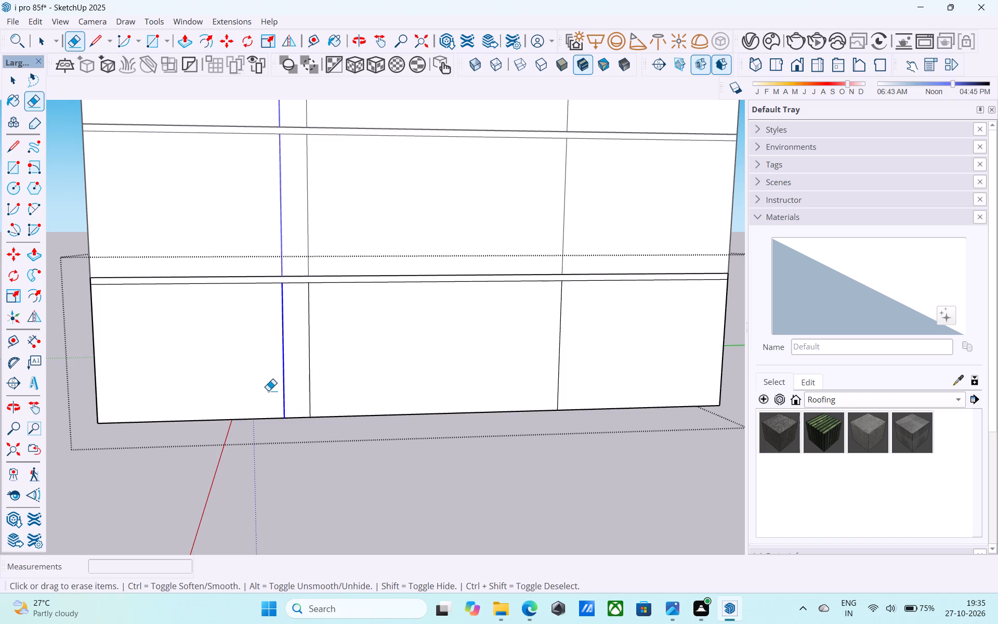
drag(268, 391, 267, 391)
key(space)
Inspect the newly divided long facade and the adjoining end wall across the stacked floors.
scroll(262, 384, down, 1)
scroll(262, 384, up, 1)
scroll(262, 384, down, 3)
middle_drag(262, 384, 314, 432)
middle_drag(221, 408, 466, 407)
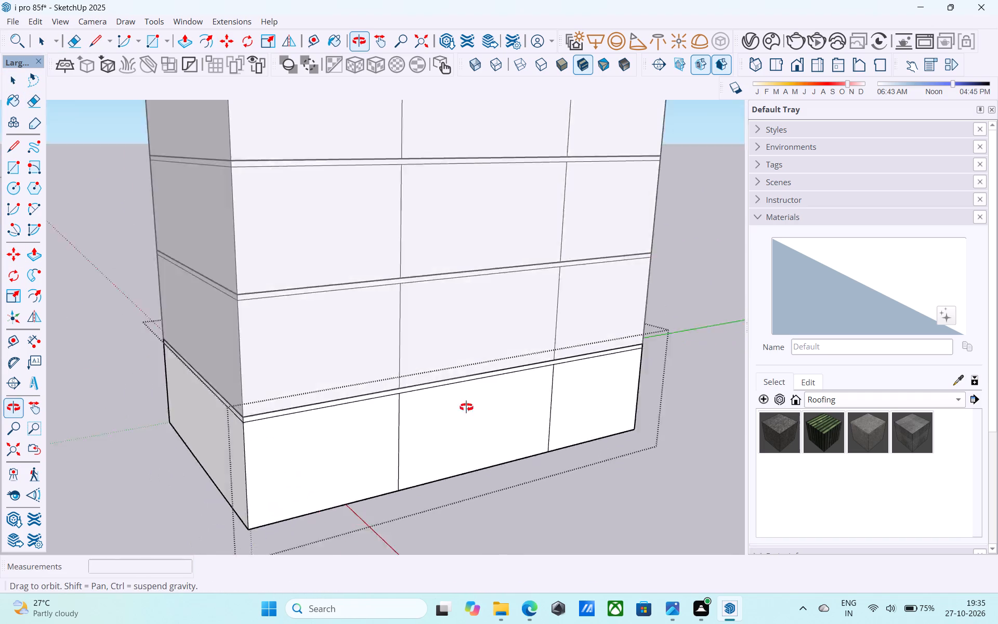
middle_drag(466, 407, 452, 392)
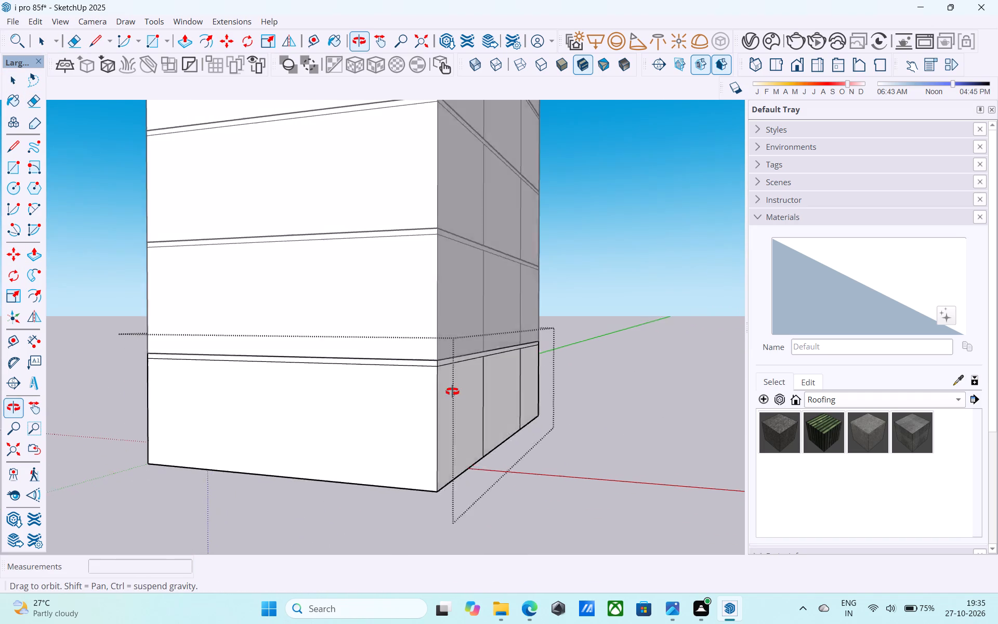
middle_drag(452, 392, 169, 438)
shift+middle_drag(187, 435, 356, 413)
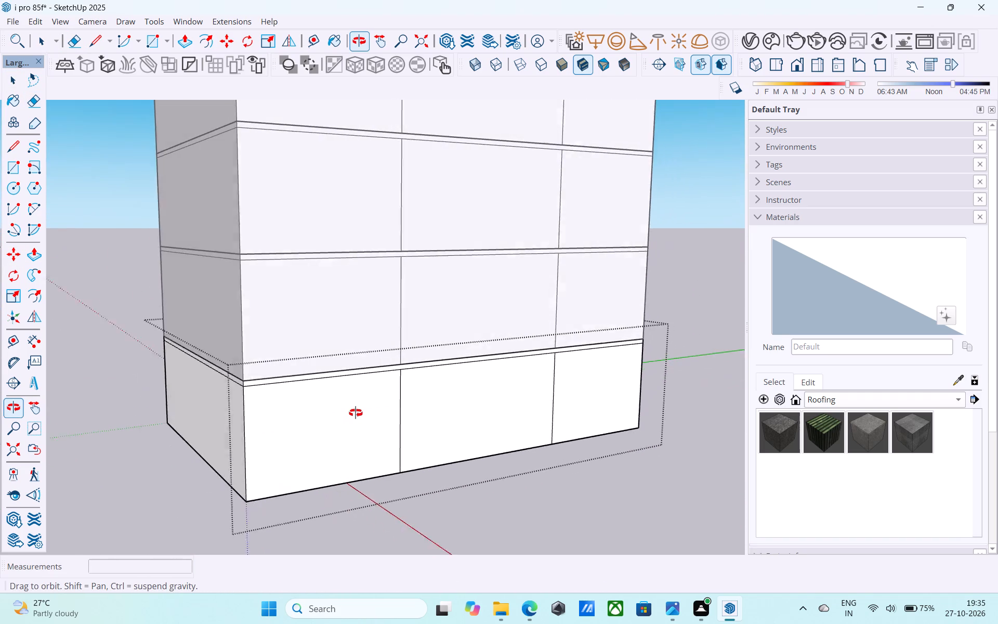
shift+middle_drag(356, 413, 373, 411)
shift+middle_drag(373, 411, 380, 354)
middle_drag(386, 449, 411, 500)
scroll(411, 500, down, 5)
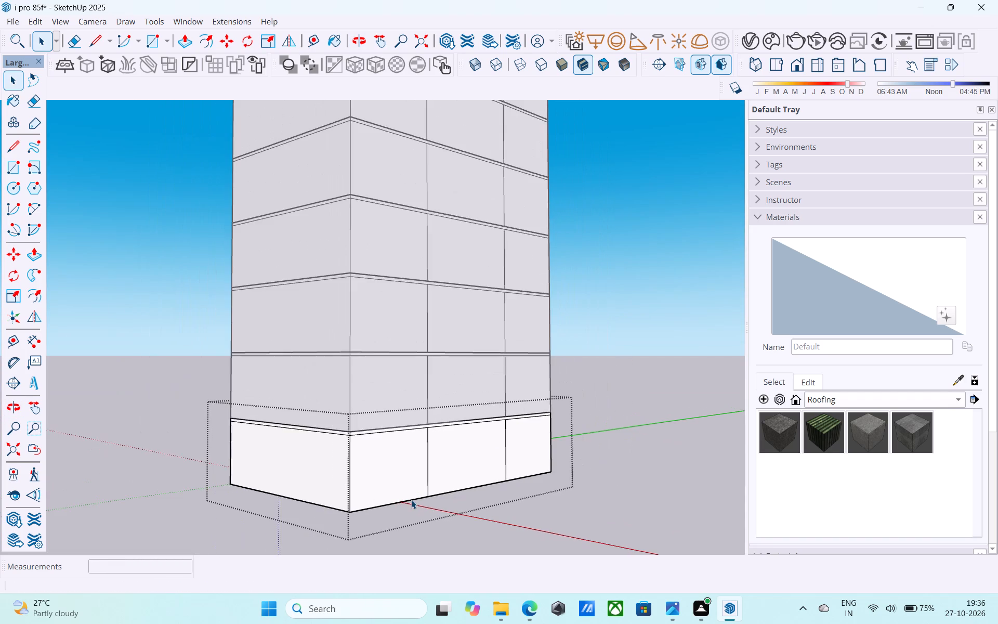
scroll(411, 500, down, 10)
shift+middle_drag(411, 498, 329, 528)
middle_drag(415, 462, 402, 453)
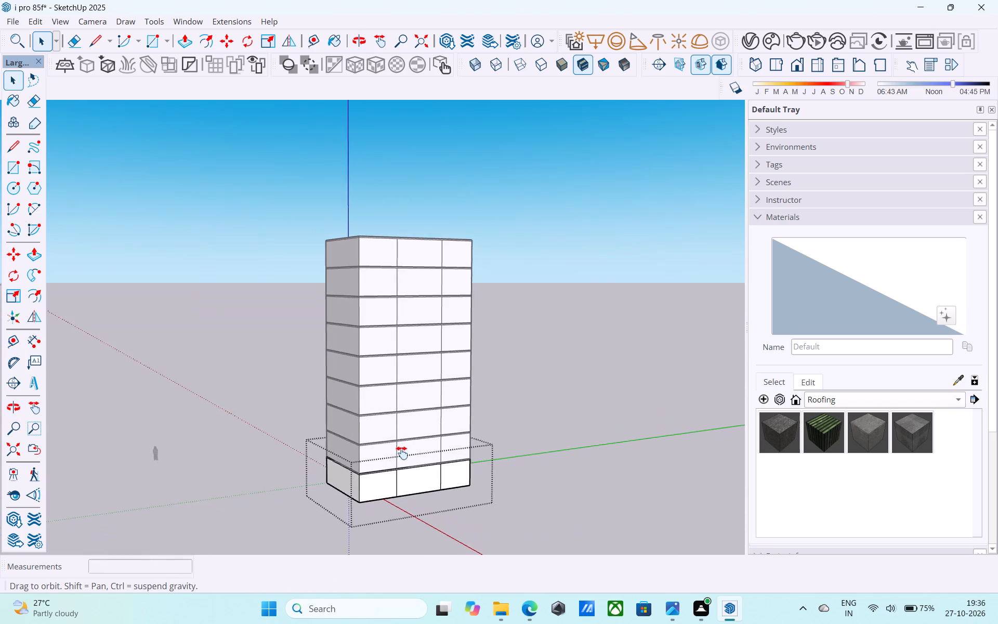
middle_drag(402, 453, 375, 450)
middle_drag(374, 468, 365, 462)
scroll(366, 465, up, 6)
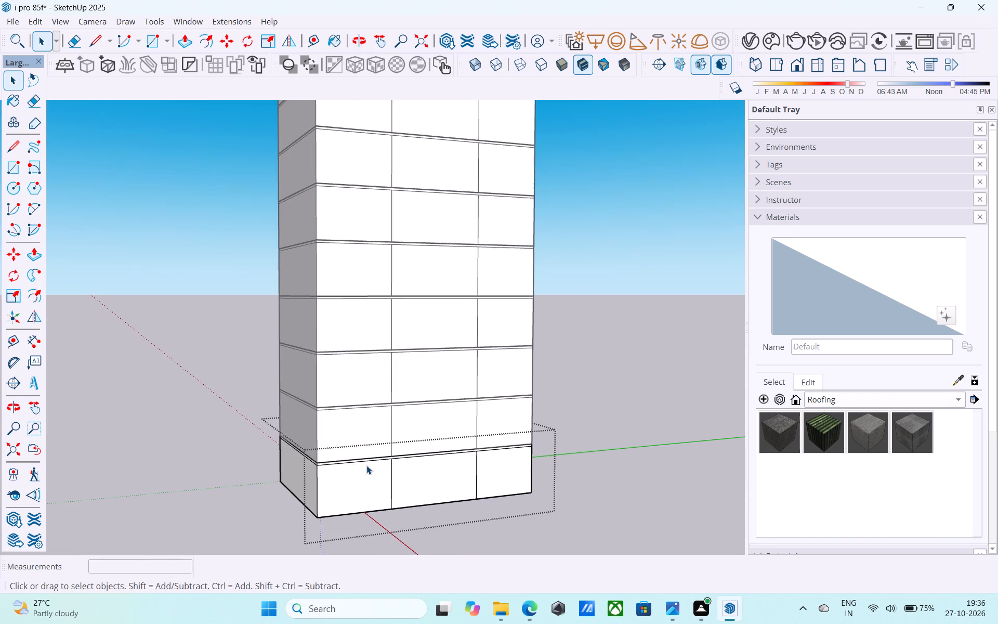
scroll(366, 465, up, 9)
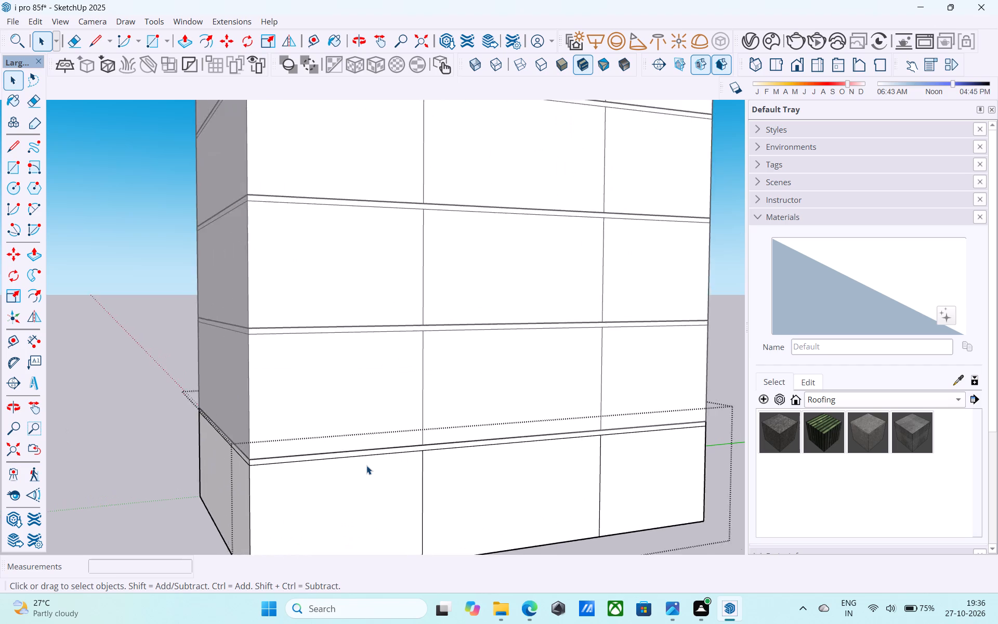
scroll(366, 465, down, 6)
scroll(315, 432, down, 6)
middle_drag(322, 437, 305, 423)
scroll(317, 413, down, 4)
middle_drag(317, 413, 314, 422)
Offset the outline of the widened end bay's face 1' inwards on the ground floor.
scroll(347, 464, up, 3)
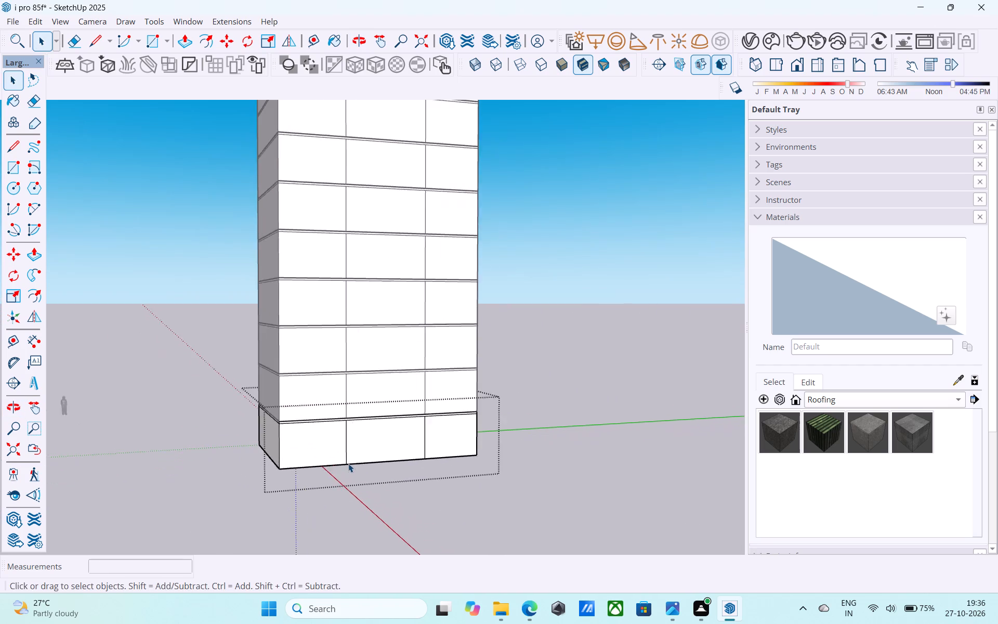
scroll(348, 463, up, 6)
click(303, 435)
scroll(304, 438, up, 5)
key(f)
click(303, 439)
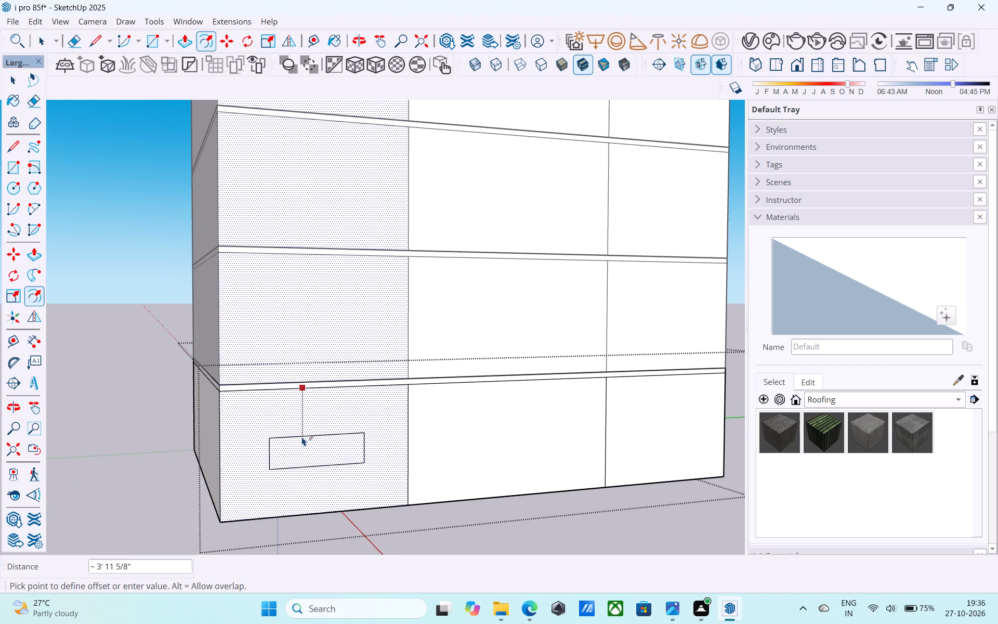
key(1)
key(apostrophe)
key(Return)
key(space)
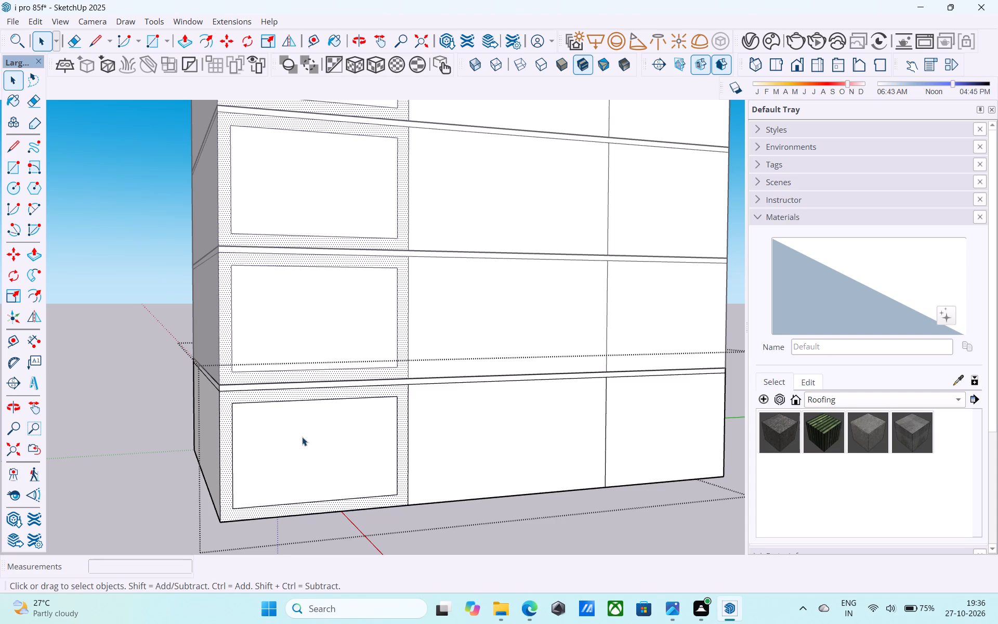
Push the inset rectangle of the end bay 1' into the wall.
scroll(301, 441, down, 8)
middle_drag(299, 453, 298, 459)
scroll(298, 459, up, 6)
click(298, 459)
scroll(300, 459, up, 4)
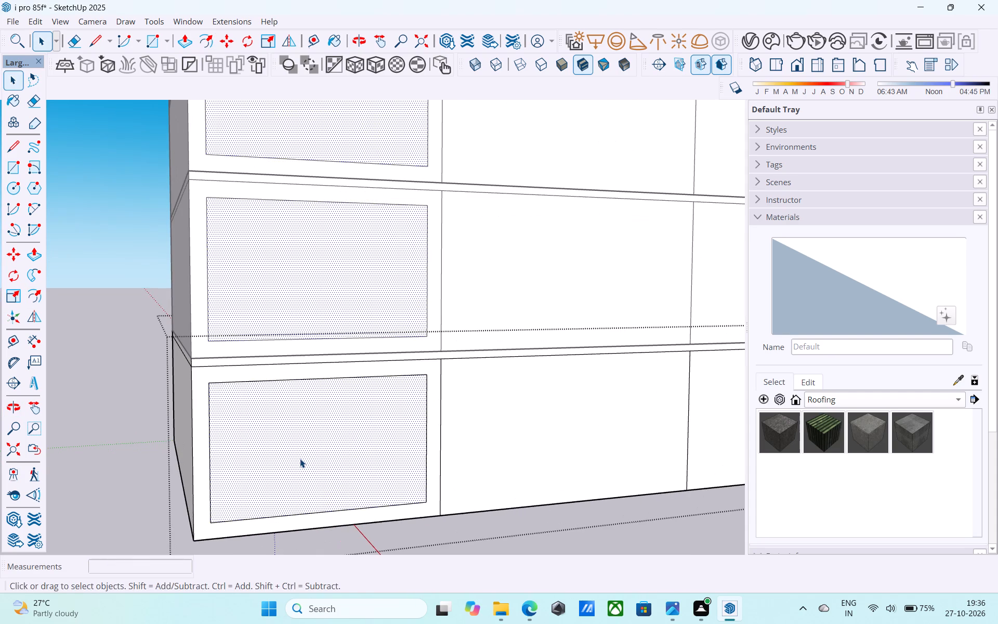
key(p)
click(300, 459)
scroll(297, 438, up, 3)
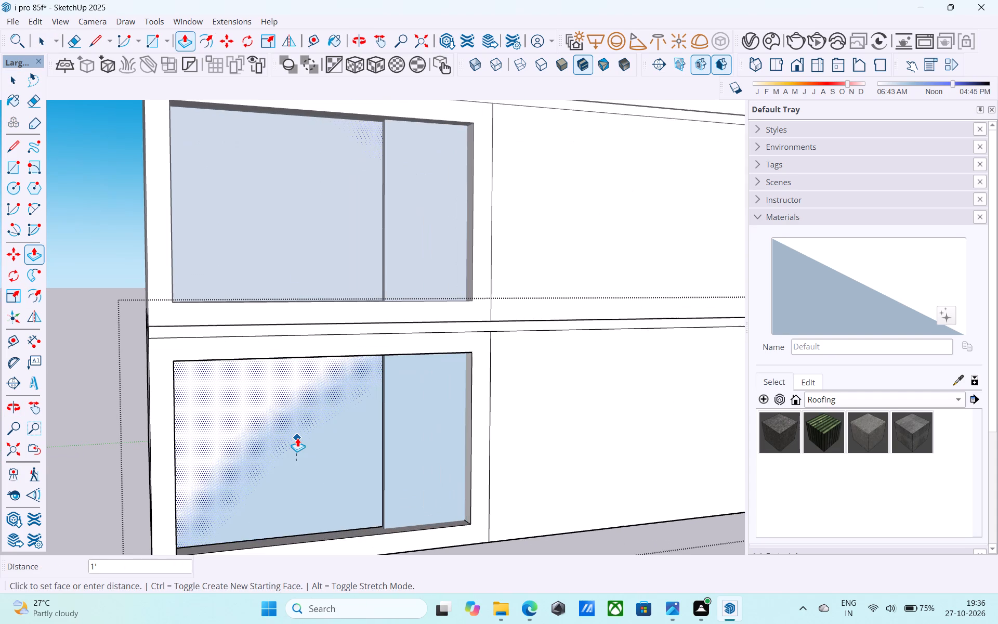
click(297, 438)
Delete the recessed face to open the end bay into the interior.
middle_drag(297, 438, 395, 444)
key(space)
key(Delete)
Push/Pull the narrow end face of the partition standing behind the end bay's opening.
middle_drag(508, 457, 624, 461)
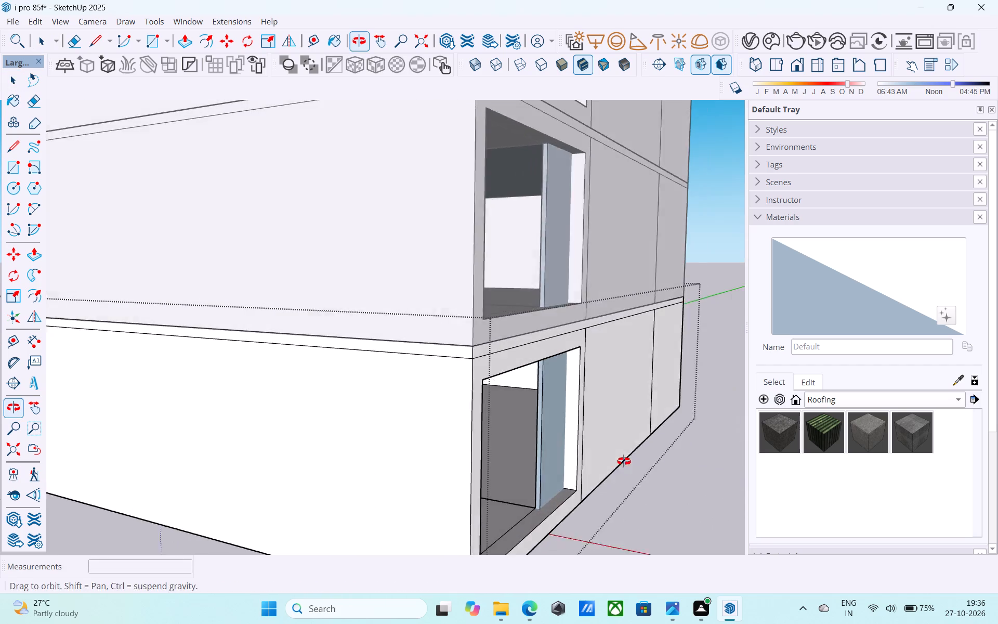
middle_drag(624, 461, 626, 463)
scroll(557, 450, up, 7)
click(534, 433)
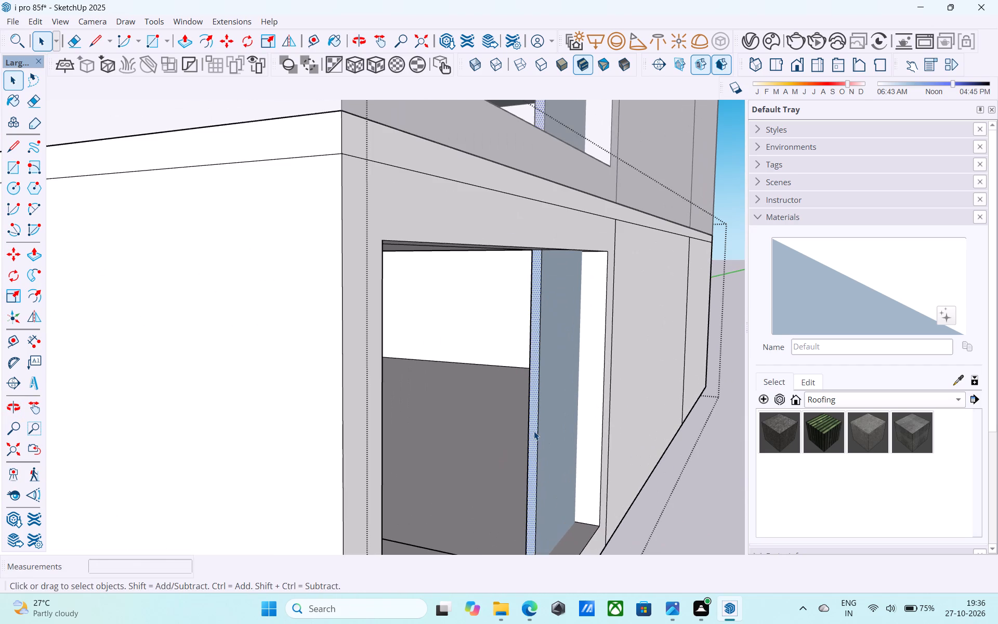
key(p)
click(534, 431)
click(593, 389)
key(space)
Push/Pull the raised section of the floor behind the end bay's opening level with the adjoining floor.
middle_drag(590, 392, 344, 443)
scroll(343, 441, down, 5)
shift+middle_drag(592, 415, 499, 396)
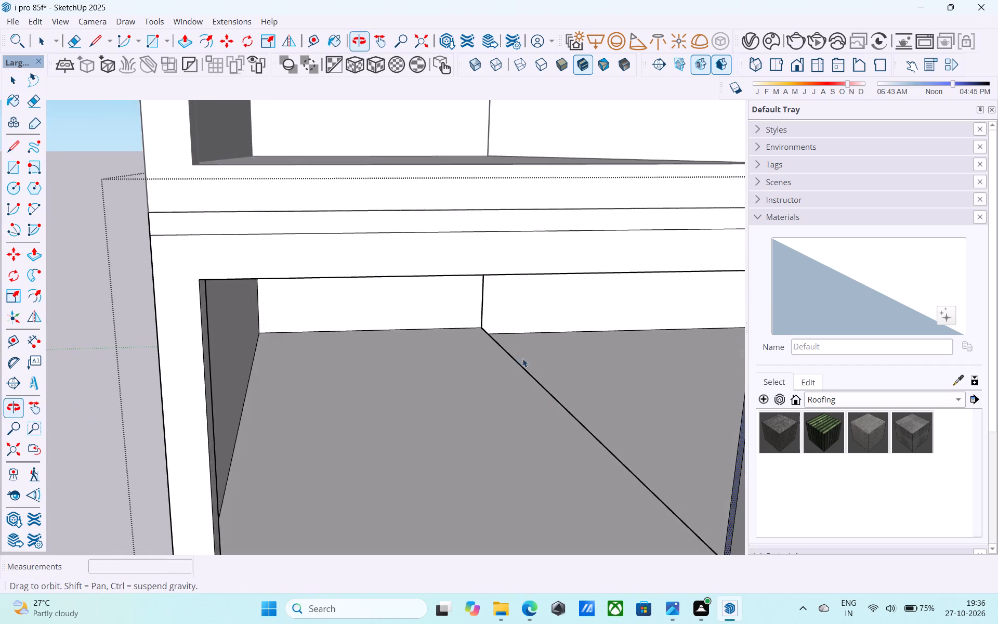
scroll(536, 330, up, 8)
middle_drag(533, 313, 346, 323)
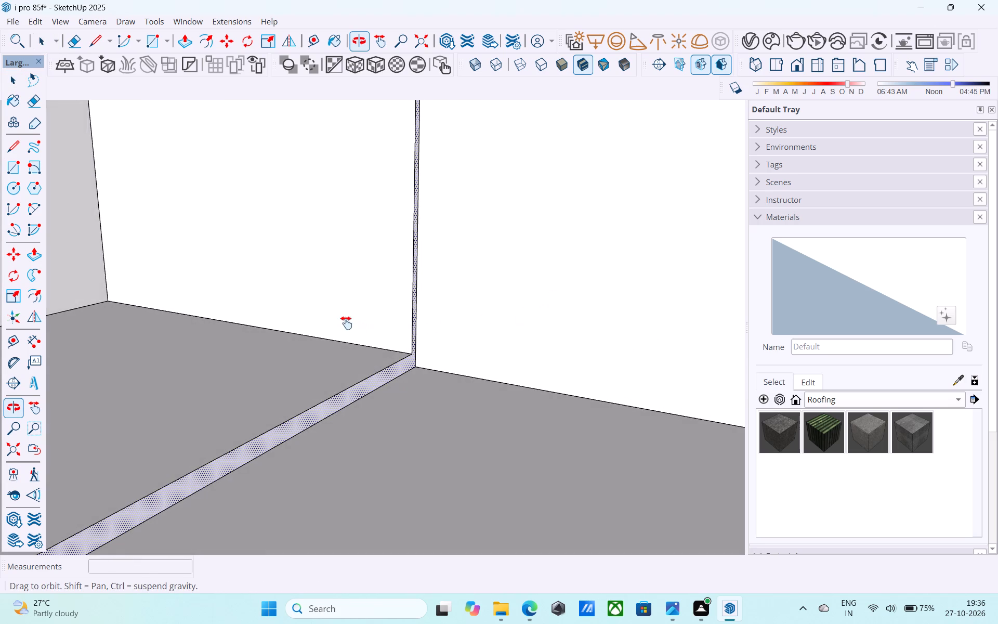
middle_drag(346, 323, 471, 279)
click(420, 350)
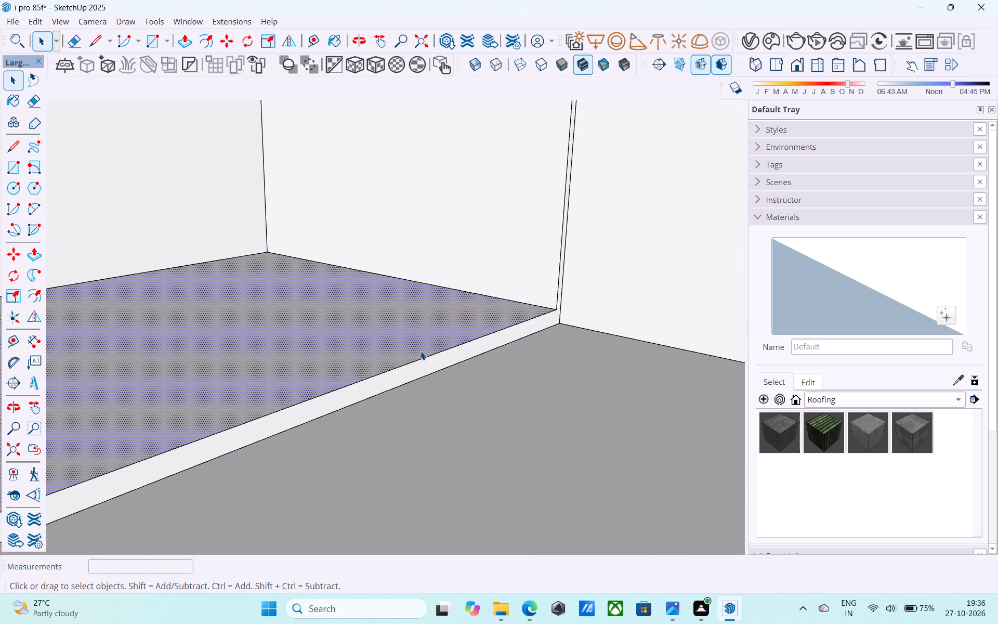
key(p)
click(421, 351)
click(447, 413)
key(space)
Erase the leftover seam edge between the two levelled floor sections.
key(e)
drag(482, 375, 449, 358)
Push/Pull the offset interior wall panel beside the levelled floor flush with the adjoining wall face.
shift+middle_drag(529, 329, 465, 436)
scroll(519, 394, up, 1)
middle_drag(515, 391, 480, 380)
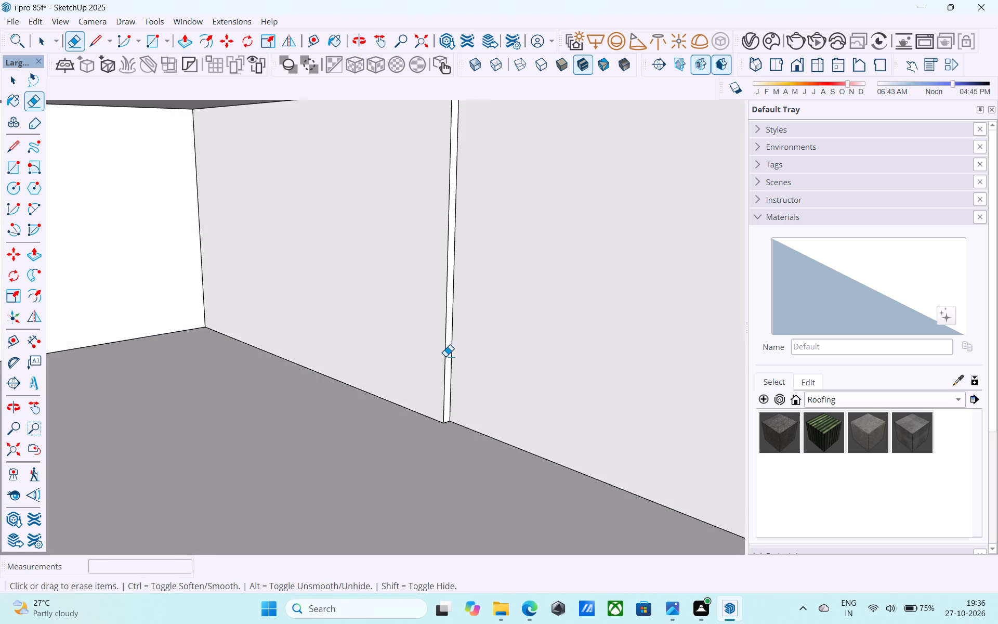
scroll(444, 356, down, 4)
middle_drag(444, 356, 454, 359)
key(space)
click(441, 283)
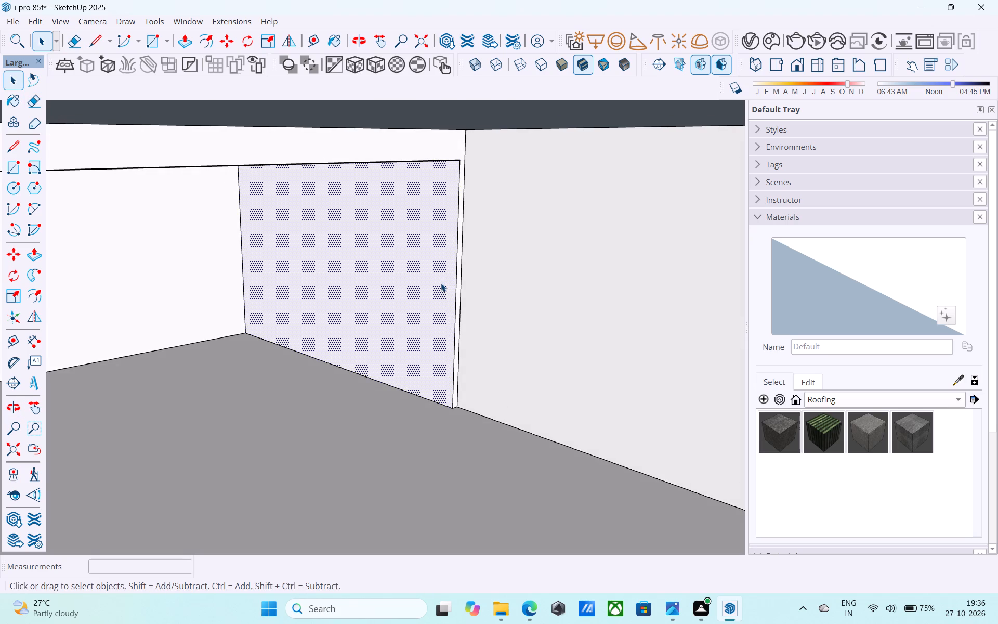
key(p)
click(441, 283)
click(515, 266)
key(space)
Reverse the back-facing ceiling face inside the ground-floor end bay so its front side faces the room.
middle_drag(477, 297, 502, 260)
scroll(502, 260, down, 2)
middle_drag(502, 260, 536, 373)
shift+middle_drag(514, 348, 522, 193)
shift+middle_drag(491, 296, 491, 250)
shift+scroll(491, 253, down, 1)
shift+middle_drag(491, 255, 490, 257)
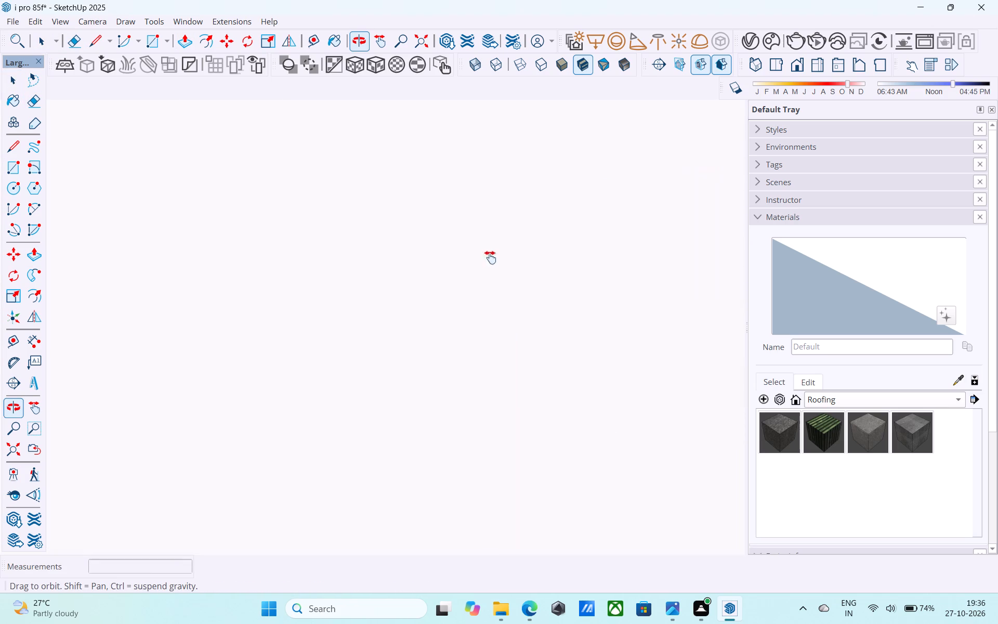
shift+middle_drag(490, 257, 498, 124)
shift+middle_drag(523, 298, 543, 56)
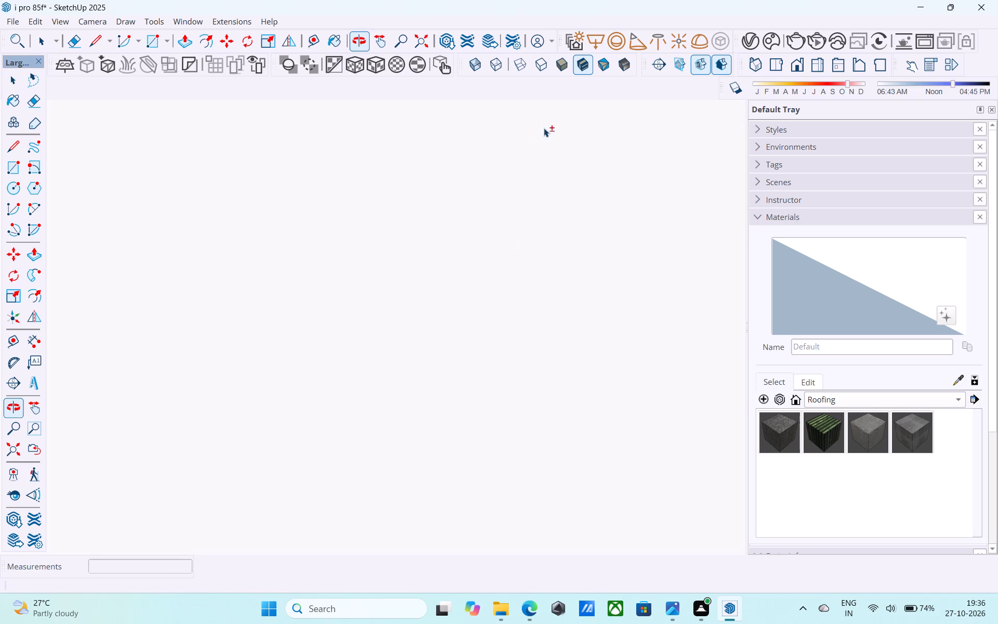
shift+middle_drag(524, 309, 540, 134)
middle_drag(524, 284, 562, 94)
shift+middle_drag(491, 326, 563, 59)
shift+scroll(491, 326, up, 1)
scroll(516, 195, down, 12)
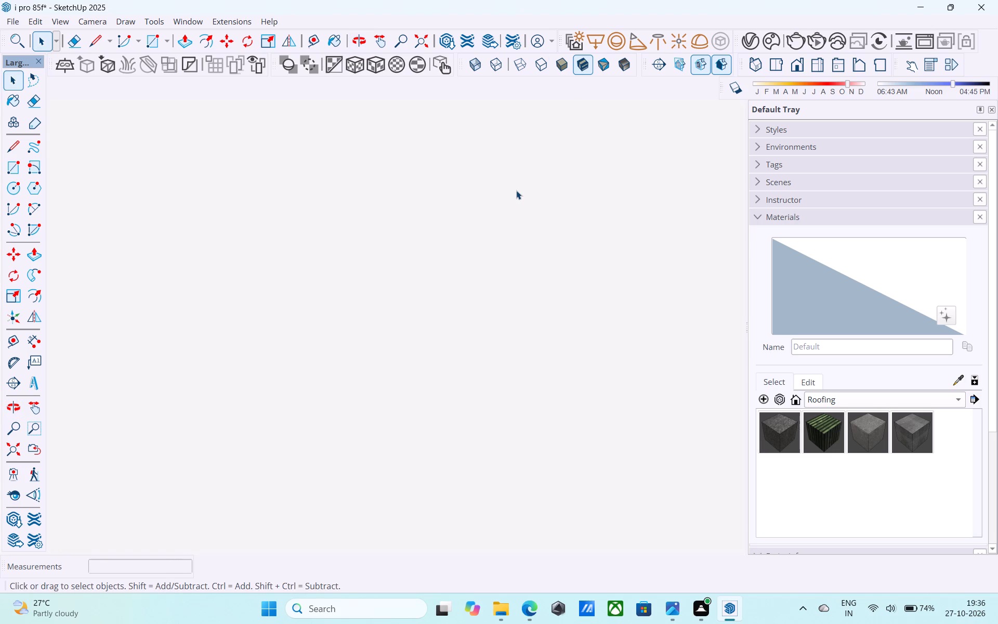
scroll(516, 190, down, 20)
scroll(516, 190, down, 14)
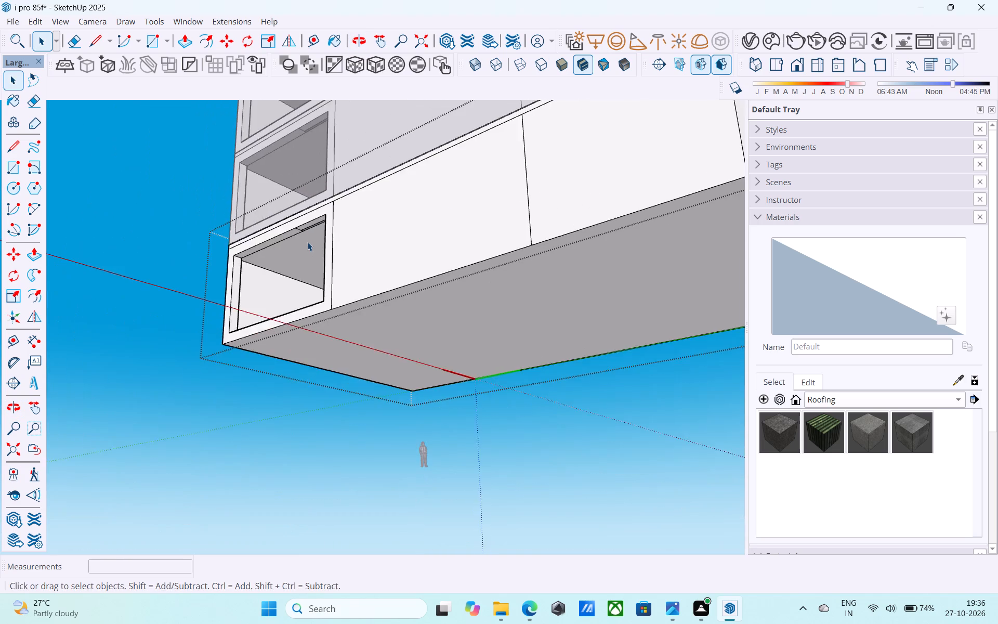
middle_drag(309, 242, 565, 230)
scroll(533, 271, up, 8)
middle_drag(484, 267, 613, 272)
scroll(613, 276, up, 4)
click(620, 288)
scroll(620, 288, down, 5)
middle_drag(620, 289, 605, 356)
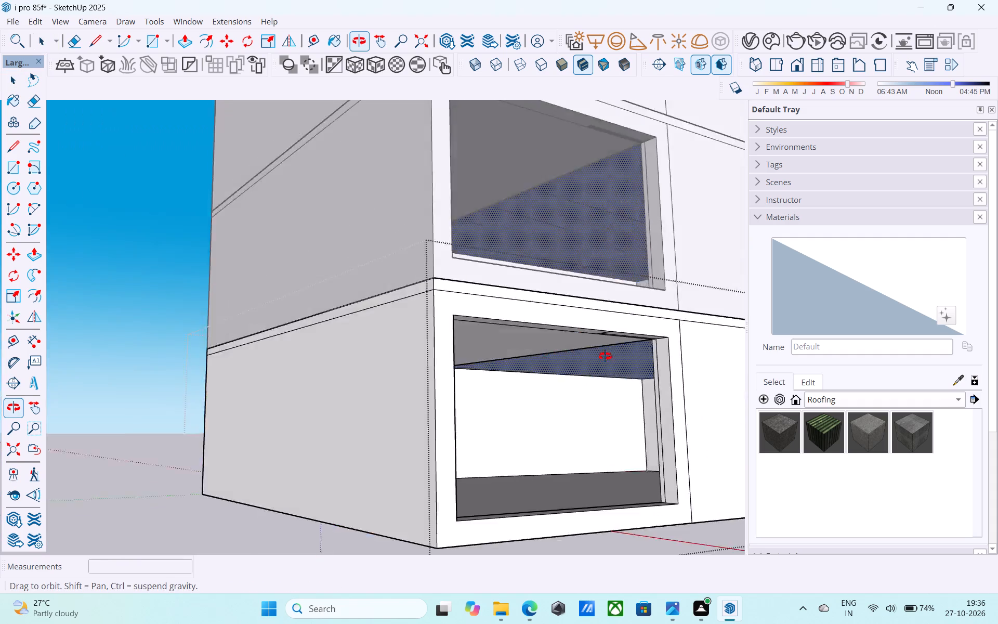
middle_drag(605, 356, 592, 292)
scroll(592, 293, up, 3)
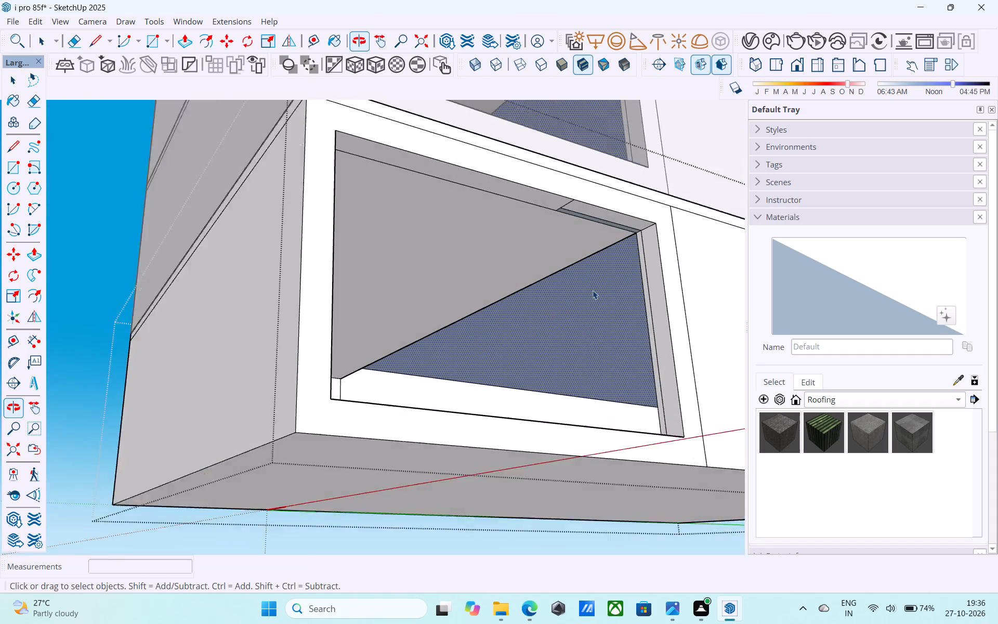
scroll(593, 290, up, 1)
right_click(534, 306)
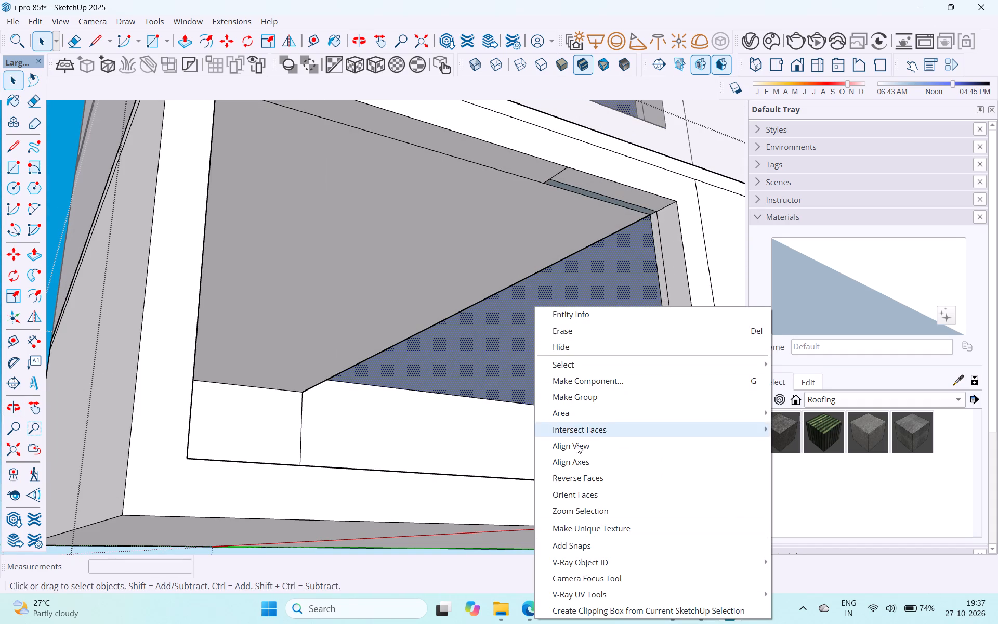
click(593, 479)
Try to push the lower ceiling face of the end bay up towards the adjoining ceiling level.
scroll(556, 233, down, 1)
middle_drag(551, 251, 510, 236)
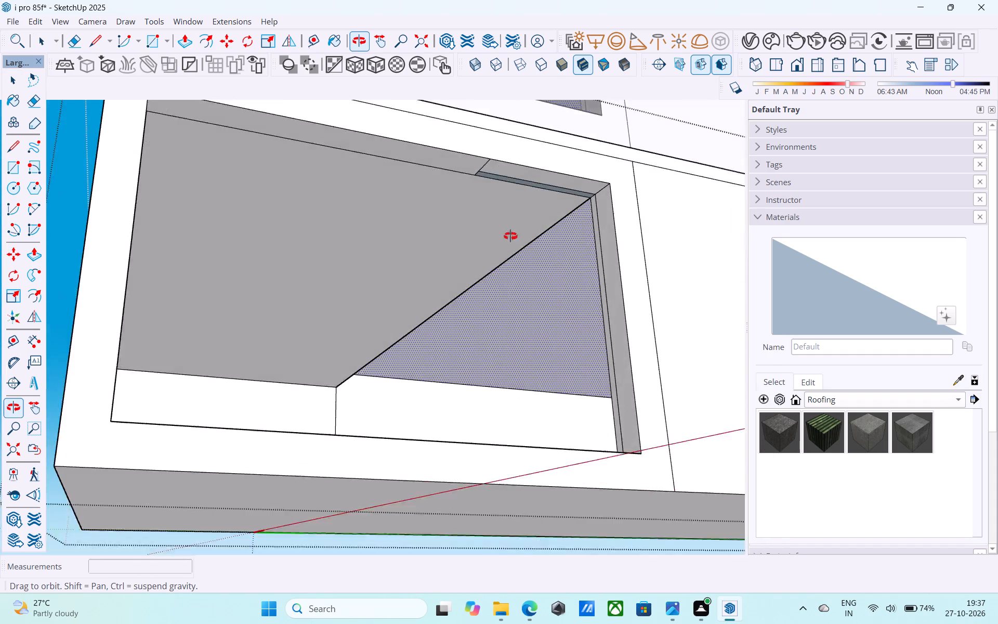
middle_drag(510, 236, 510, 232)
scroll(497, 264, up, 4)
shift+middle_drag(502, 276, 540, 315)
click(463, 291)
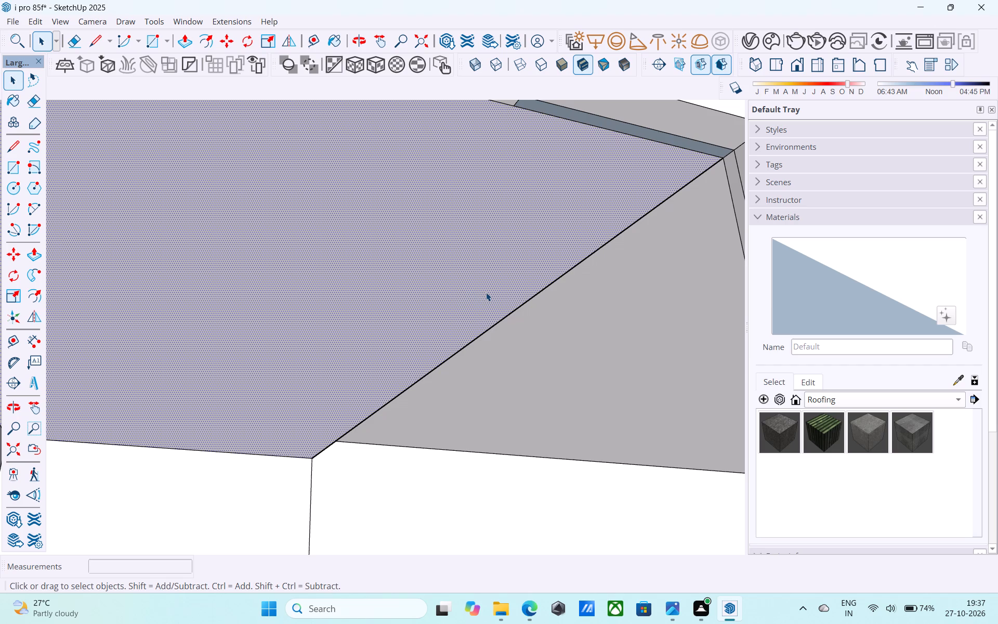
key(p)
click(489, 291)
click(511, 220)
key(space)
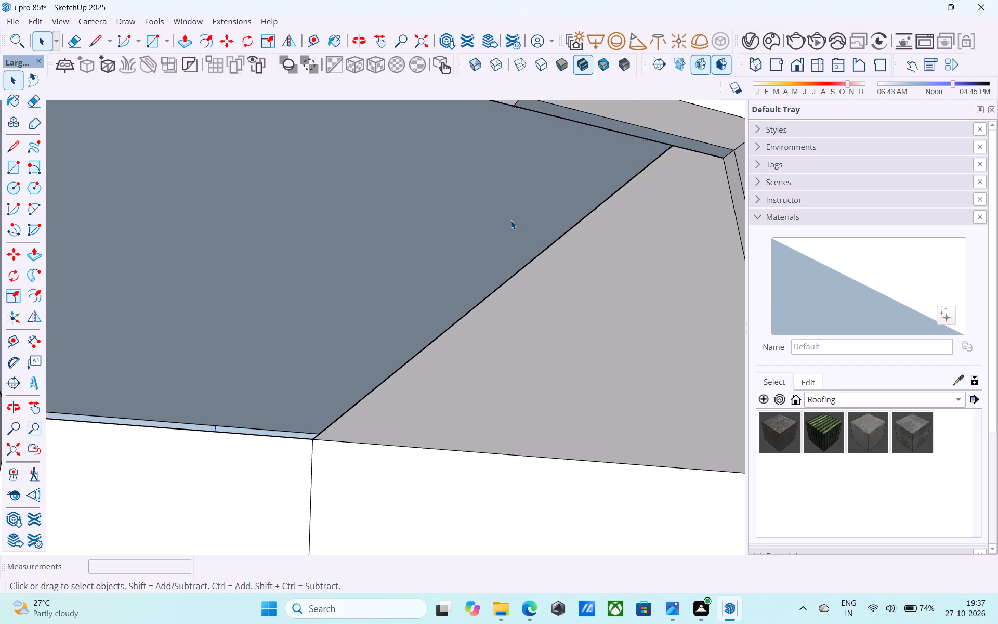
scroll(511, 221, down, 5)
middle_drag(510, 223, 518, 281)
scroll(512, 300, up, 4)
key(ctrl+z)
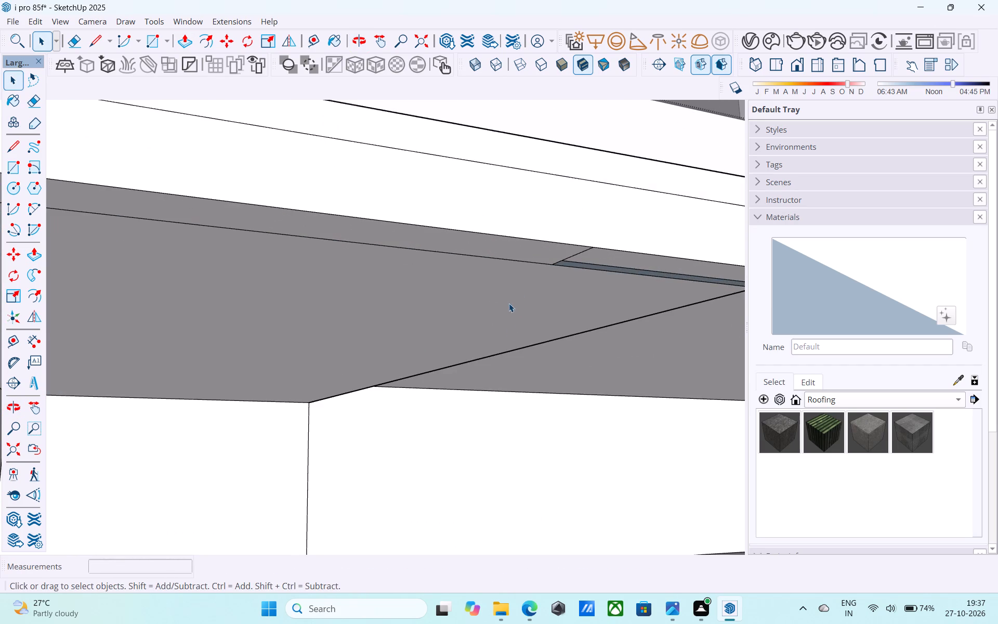
Push/Pull the end bay's ceiling face level with the adjoining ceiling section.
middle_drag(508, 327, 310, 286)
scroll(658, 278, up, 8)
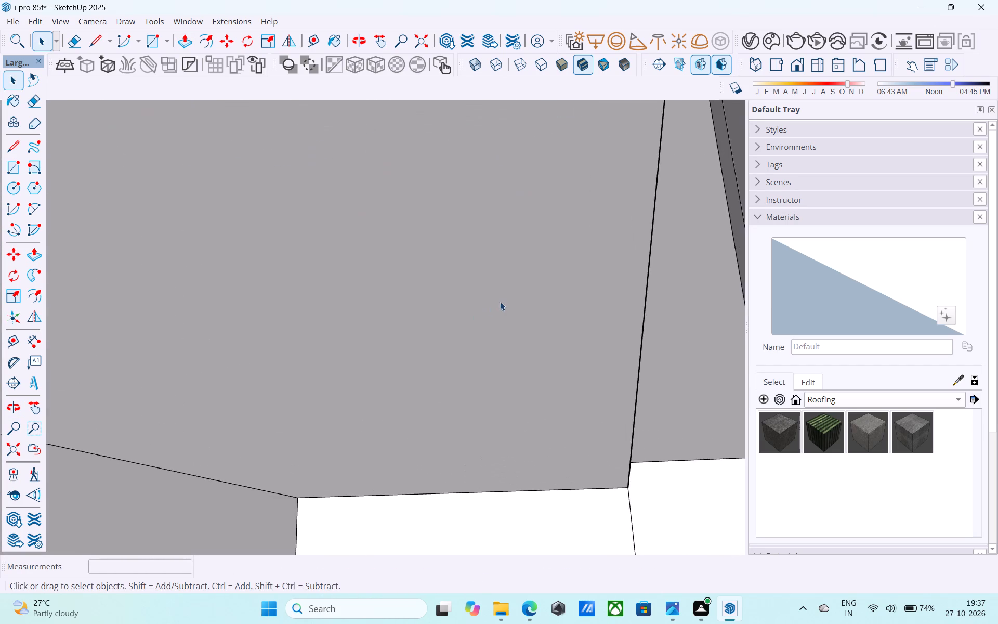
scroll(568, 286, up, 4)
middle_drag(580, 279, 638, 236)
scroll(707, 332, up, 11)
middle_drag(622, 338, 555, 354)
click(379, 396)
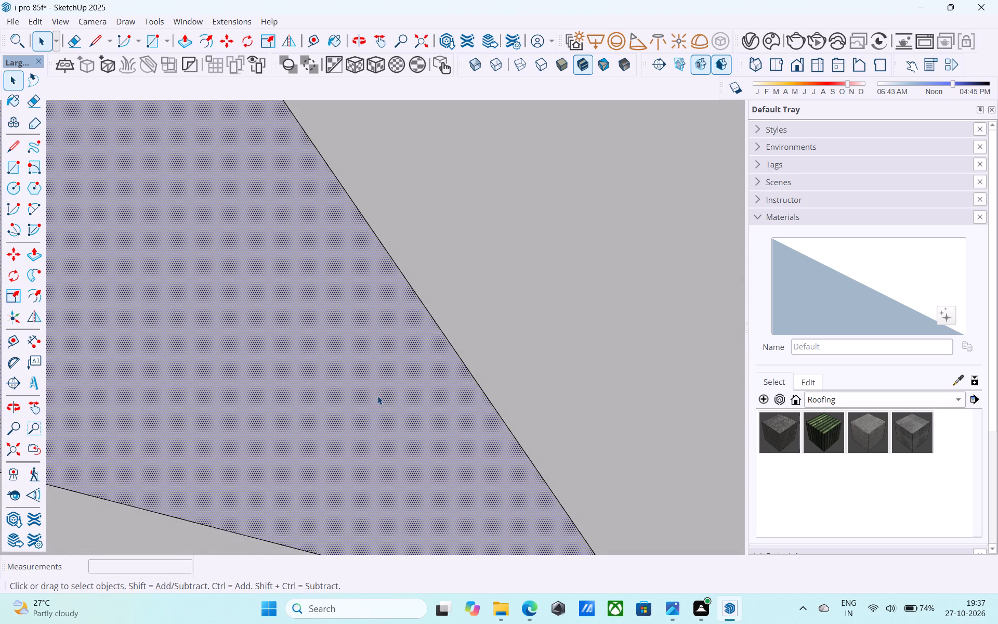
scroll(426, 331, down, 1)
click(262, 506)
key(p)
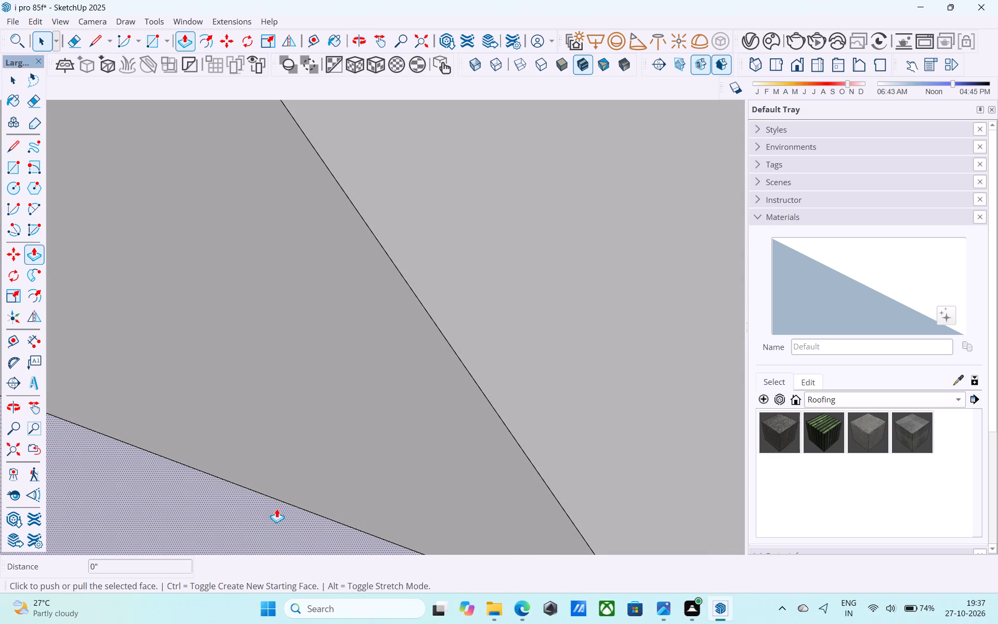
click(277, 509)
click(449, 242)
middle_drag(442, 248, 443, 246)
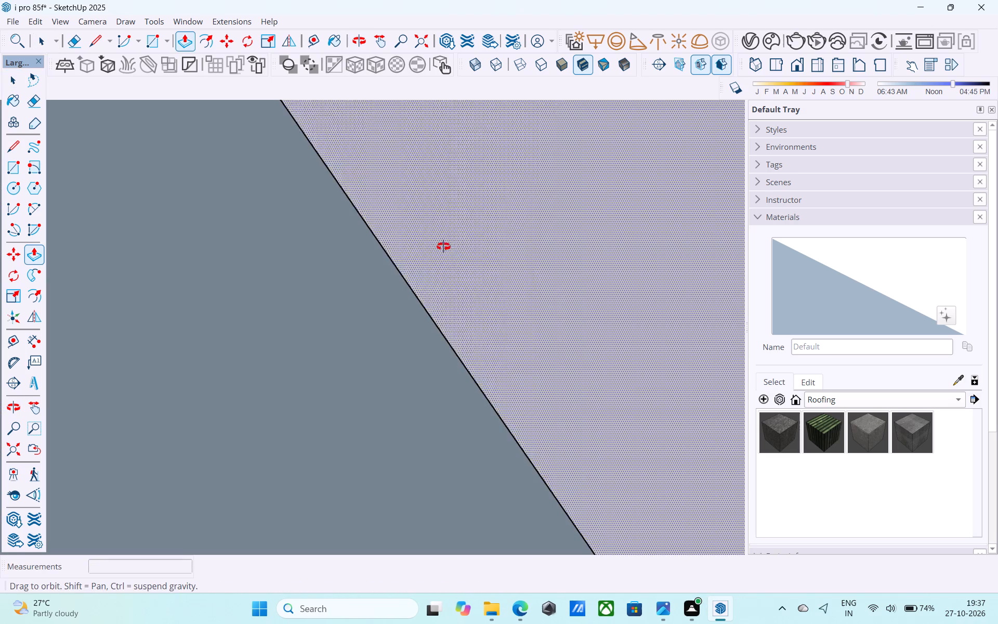
middle_drag(443, 246, 616, 217)
scroll(616, 215, down, 20)
scroll(616, 215, down, 2)
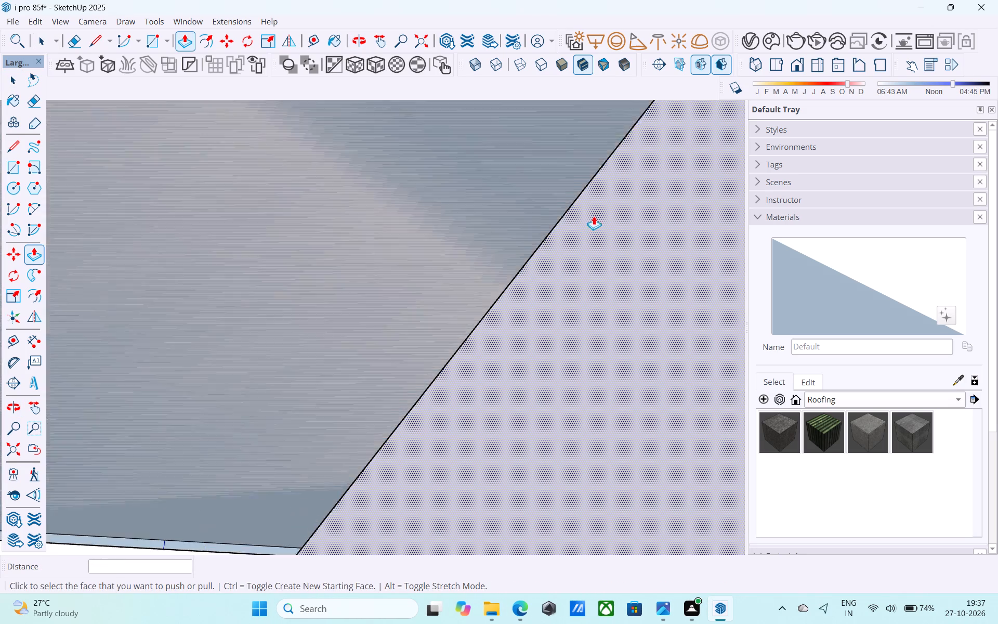
scroll(594, 216, down, 15)
Delete the overlapping ceiling face inside the end bay.
key(space)
middle_drag(554, 236, 524, 284)
click(516, 282)
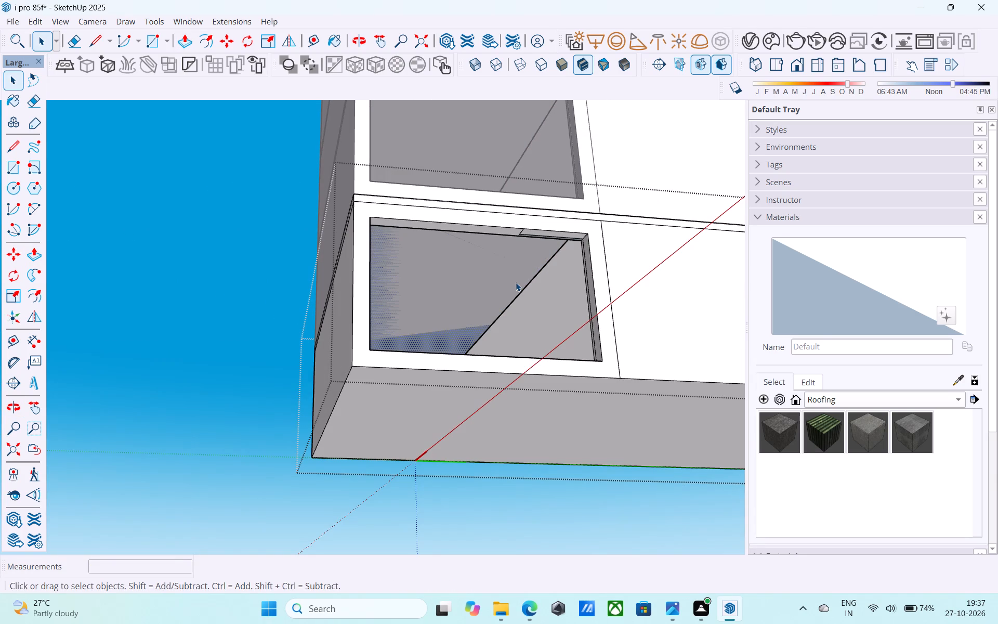
key(Delete)
Draw a rectangle between opposite corners of the ceiling gap to close the end bay's ceiling.
middle_drag(515, 282, 502, 321)
scroll(502, 321, up, 7)
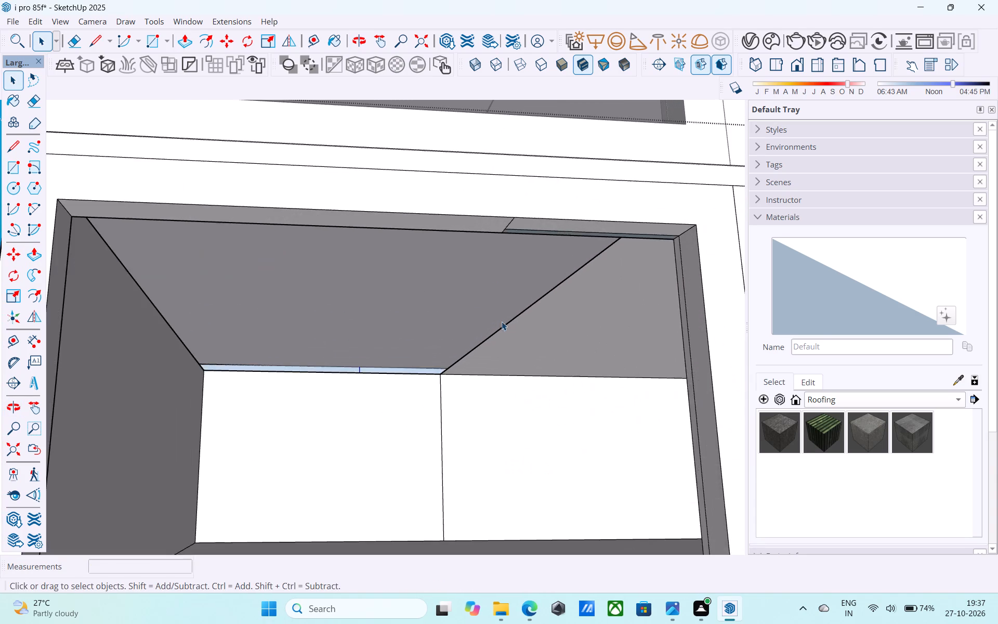
scroll(502, 321, up, 2)
middle_click(502, 322)
key(space)
scroll(505, 319, down, 3)
shift+middle_drag(493, 327, 513, 310)
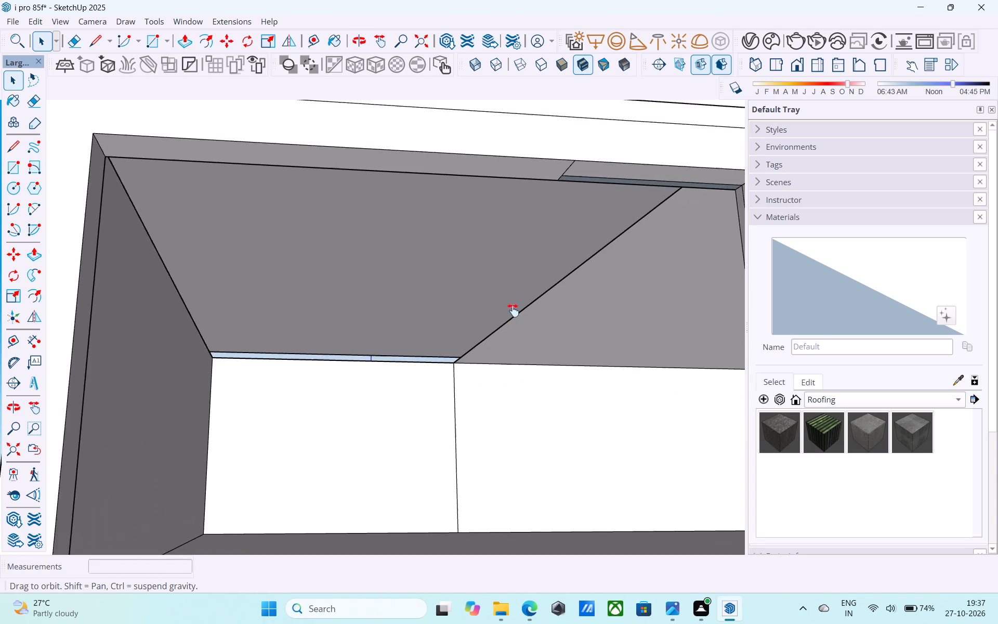
shift+middle_drag(513, 310, 488, 307)
key(r)
scroll(224, 373, up, 4)
click(214, 354)
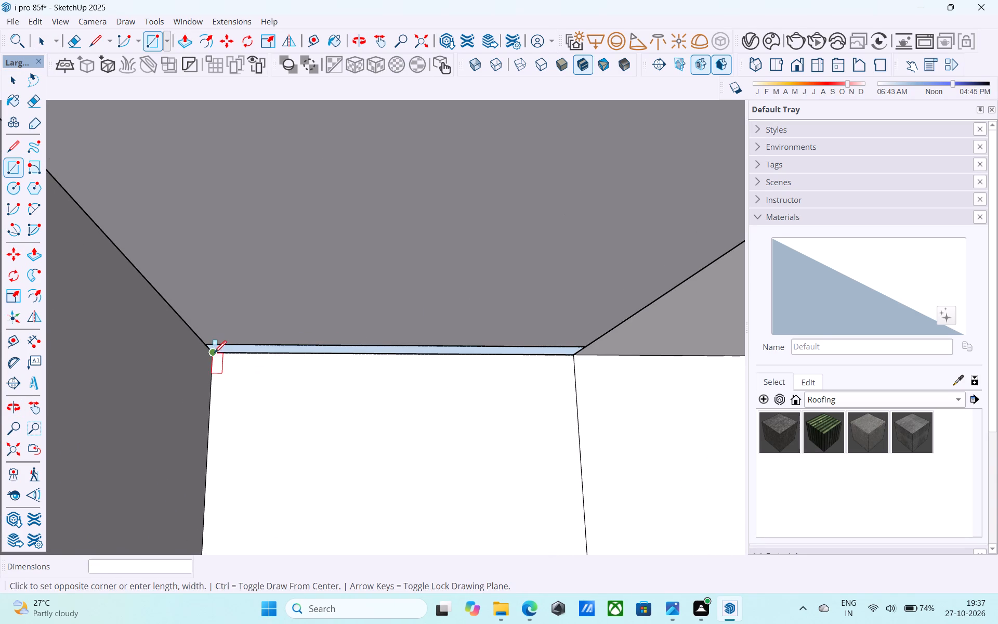
scroll(420, 302, down, 5)
shift+middle_drag(510, 302, 348, 346)
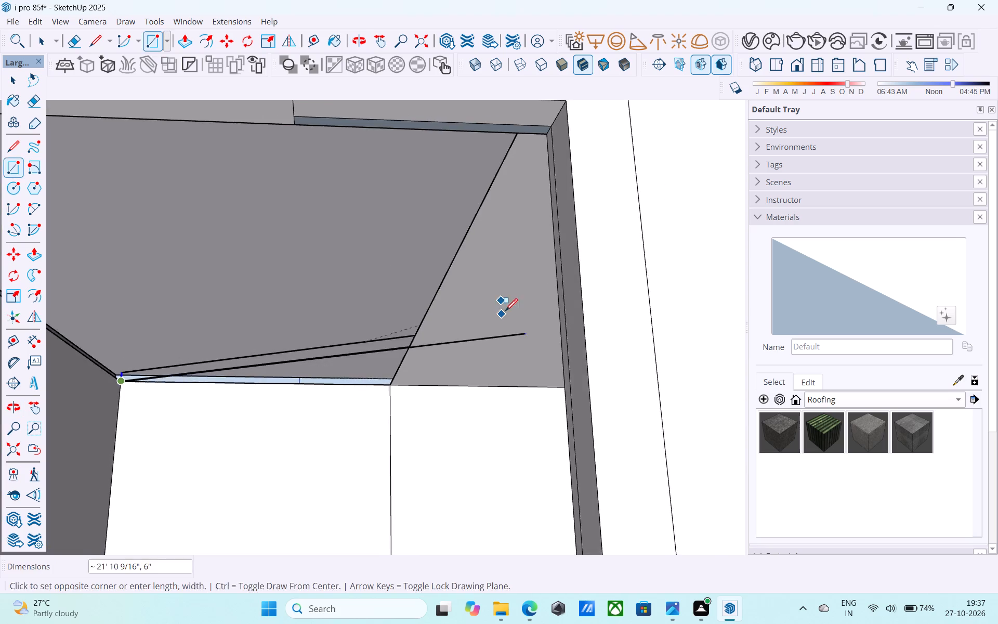
shift+middle_drag(500, 313, 843, 351)
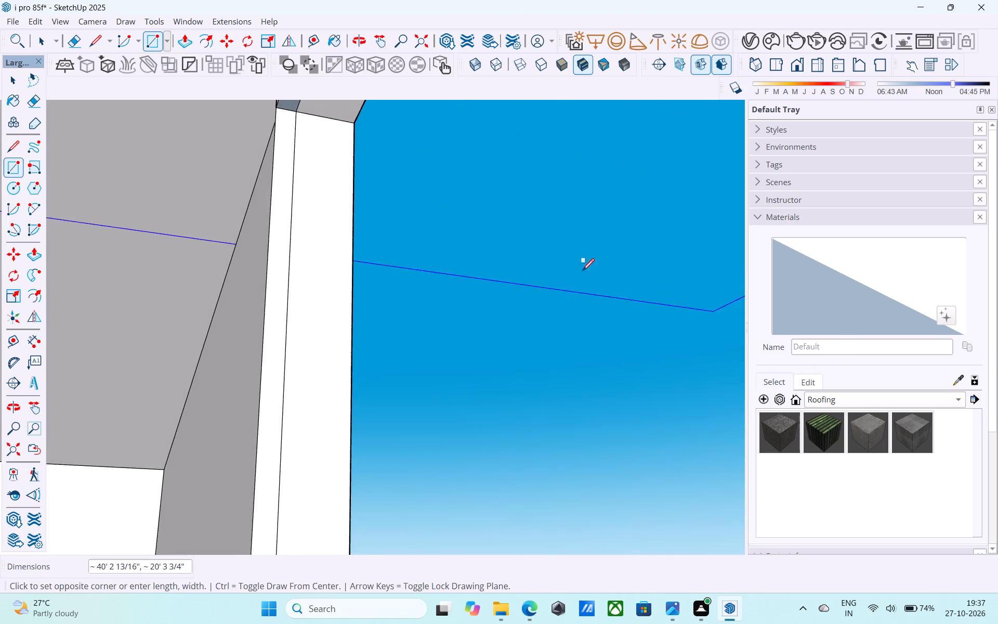
middle_drag(496, 250, 702, 401)
shift+middle_drag(500, 298, 570, 359)
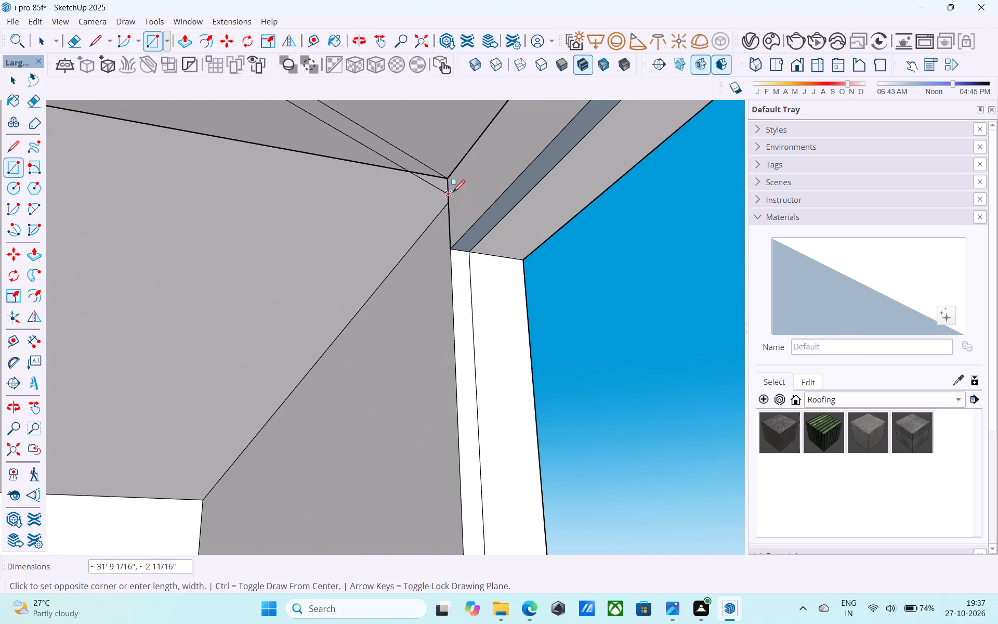
click(445, 180)
key(space)
Erase the seam edge between the new ceiling rectangle and the adjoining ceiling face.
key(e)
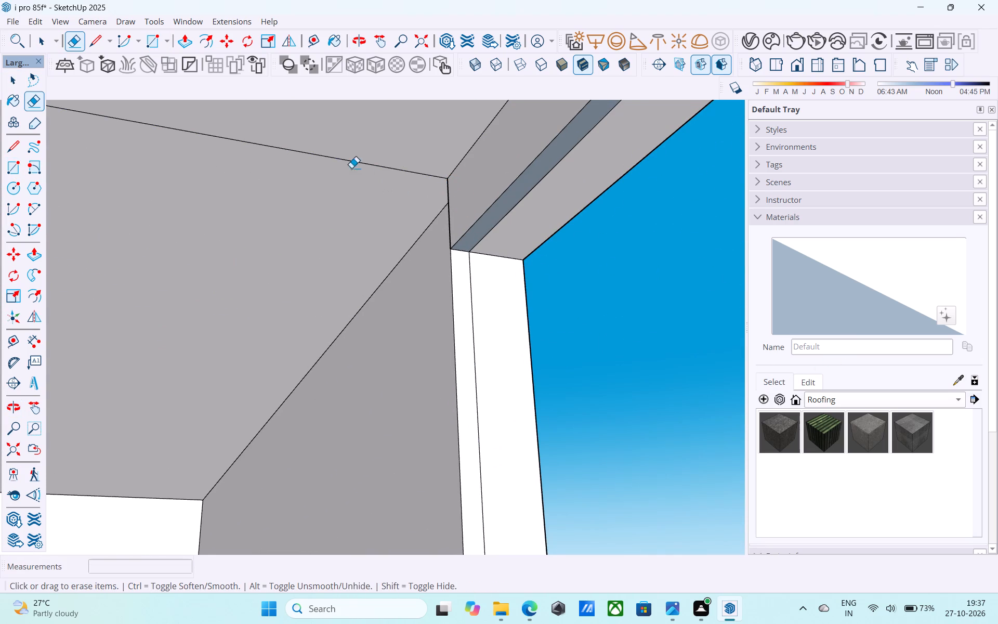
drag(348, 156, 333, 188)
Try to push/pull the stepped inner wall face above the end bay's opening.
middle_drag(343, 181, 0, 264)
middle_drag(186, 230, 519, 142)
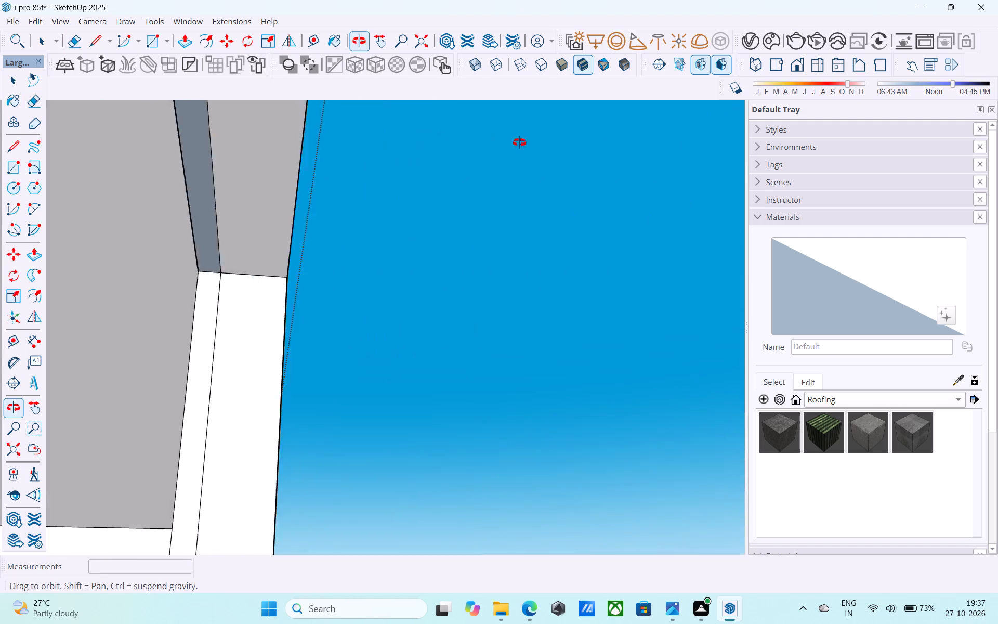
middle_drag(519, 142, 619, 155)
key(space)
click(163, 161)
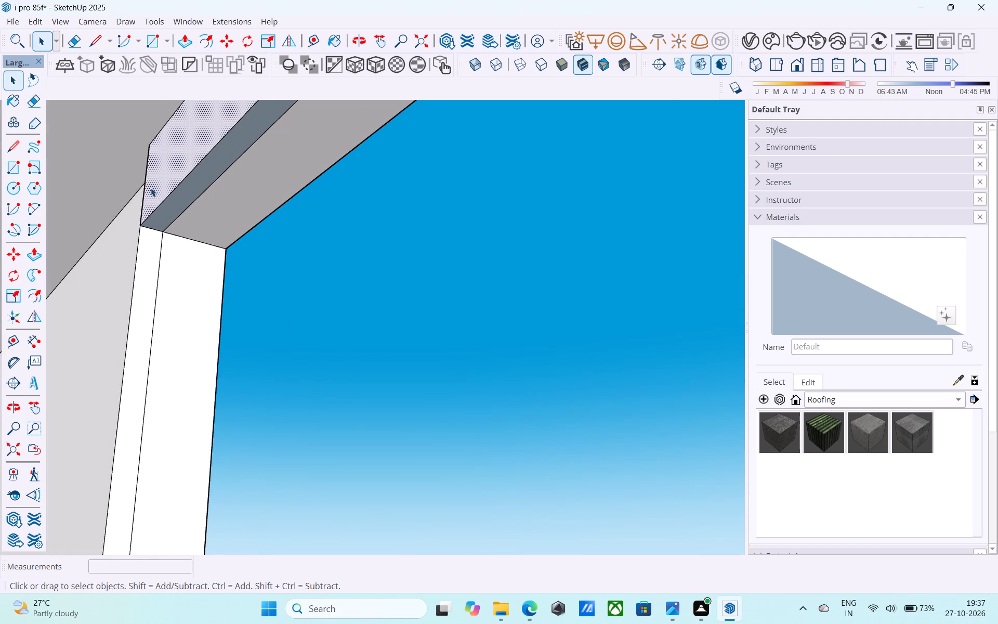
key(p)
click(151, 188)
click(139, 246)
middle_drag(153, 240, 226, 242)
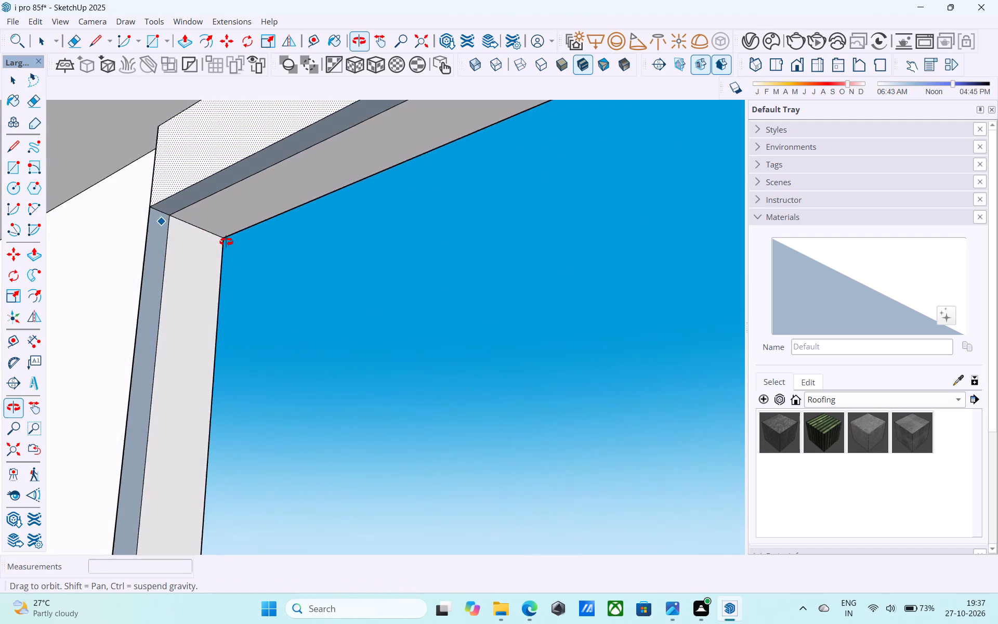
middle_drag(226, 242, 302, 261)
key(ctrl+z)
Push/pull the set-forward wall face above the end bay's opening until it is level with the adjoining side wall edge.
middle_drag(168, 209, 393, 234)
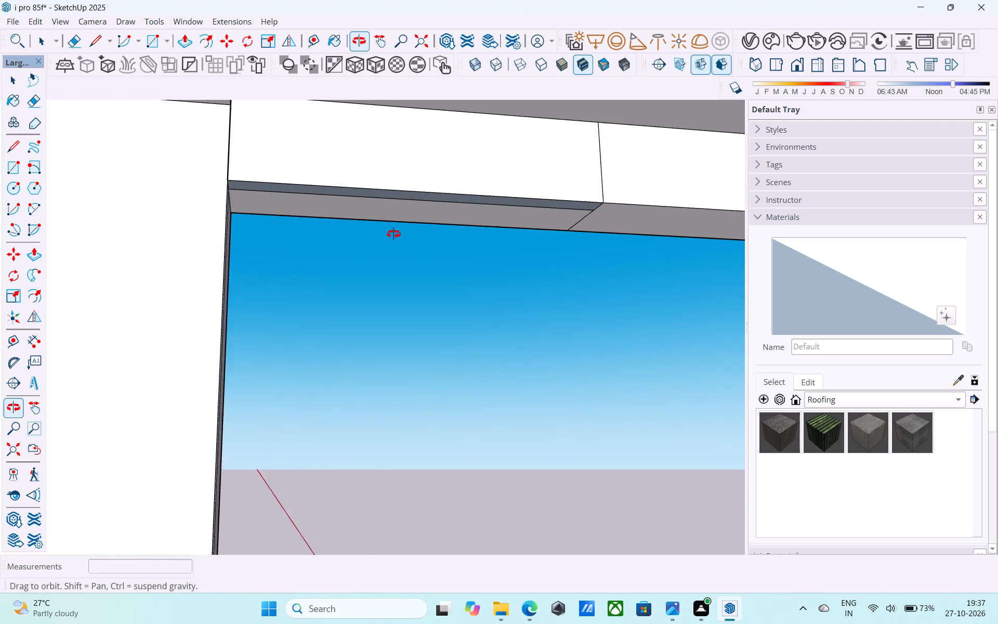
middle_drag(393, 234, 547, 268)
shift+middle_drag(456, 237, 424, 213)
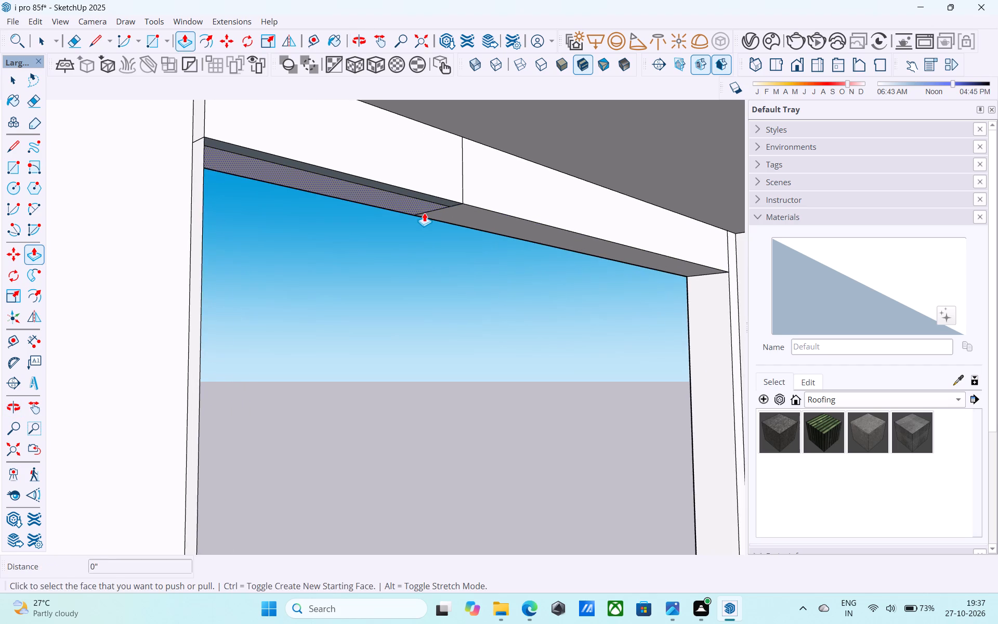
scroll(424, 213, down, 1)
middle_drag(424, 213, 412, 212)
middle_drag(213, 223, 225, 232)
key(space)
click(284, 157)
key(p)
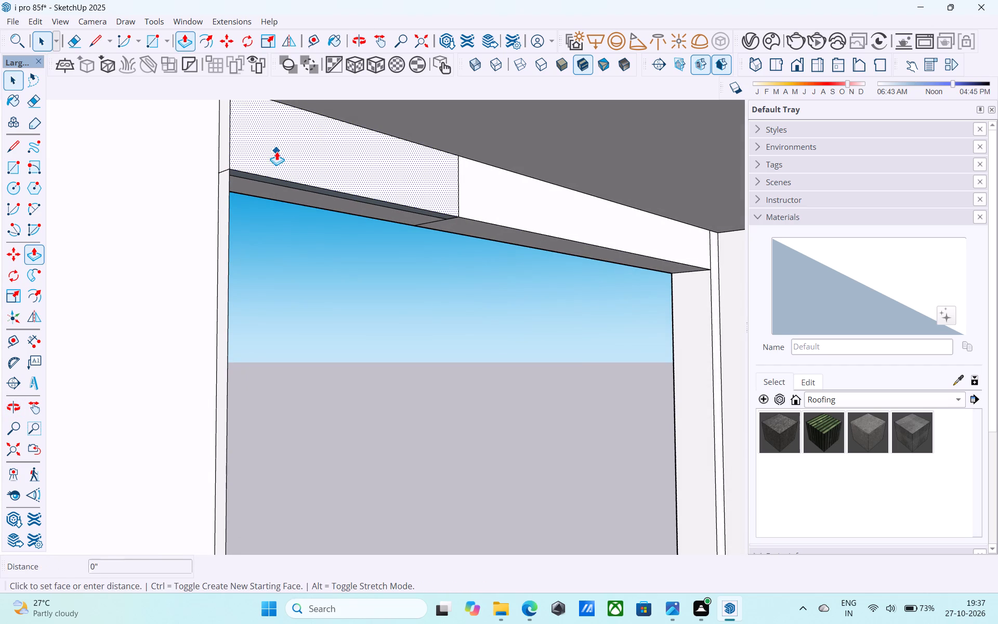
click(277, 151)
click(165, 164)
Push/pull the remaining wall face above the opening by the same distance as the neighbouring face.
key(space)
click(501, 181)
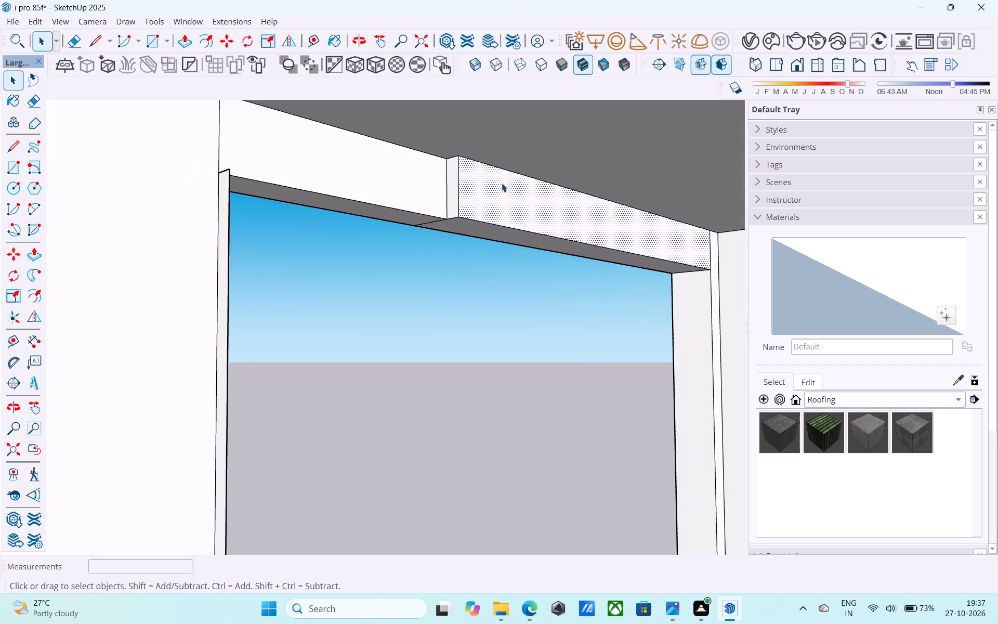
key(p)
double_click(502, 183)
key(space)
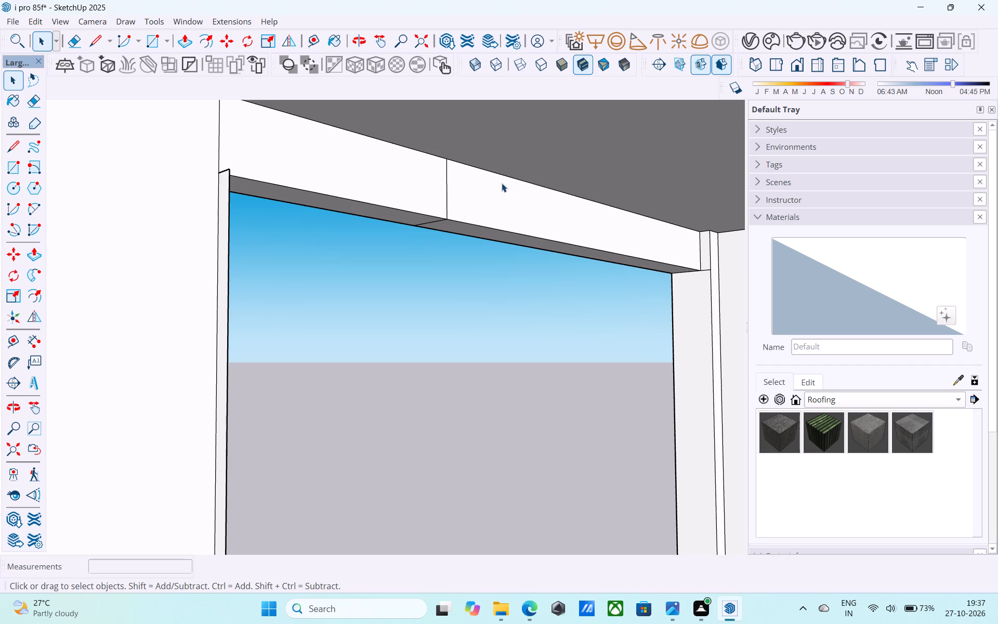
Erase the leftover seam edges between the wall faces above the opening, at its upper corner and across its soffit.
key(w)
key(e)
drag(453, 193, 427, 197)
scroll(216, 177, up, 4)
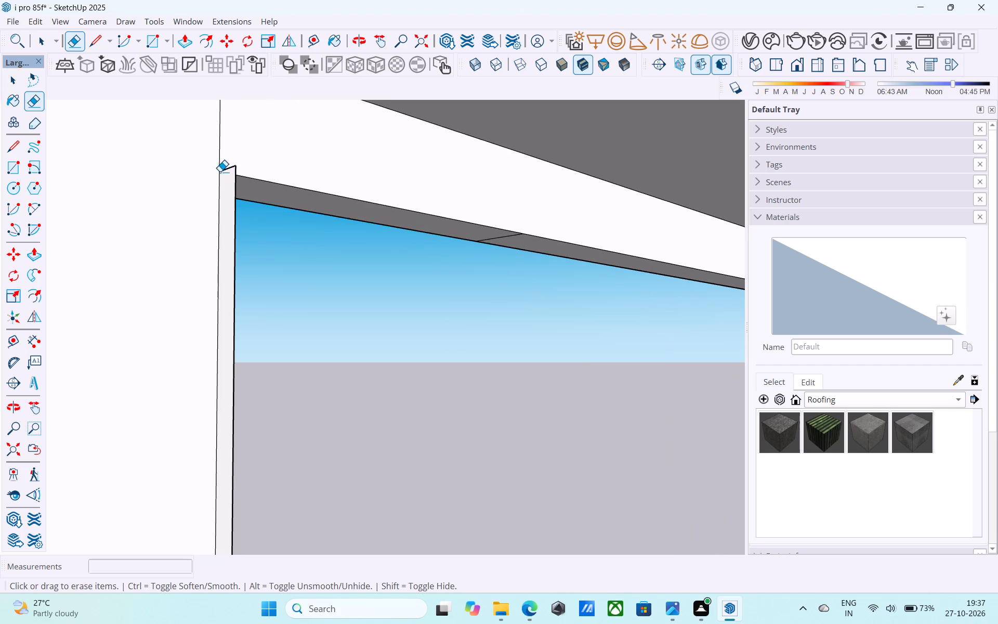
drag(227, 168, 232, 163)
click(235, 167)
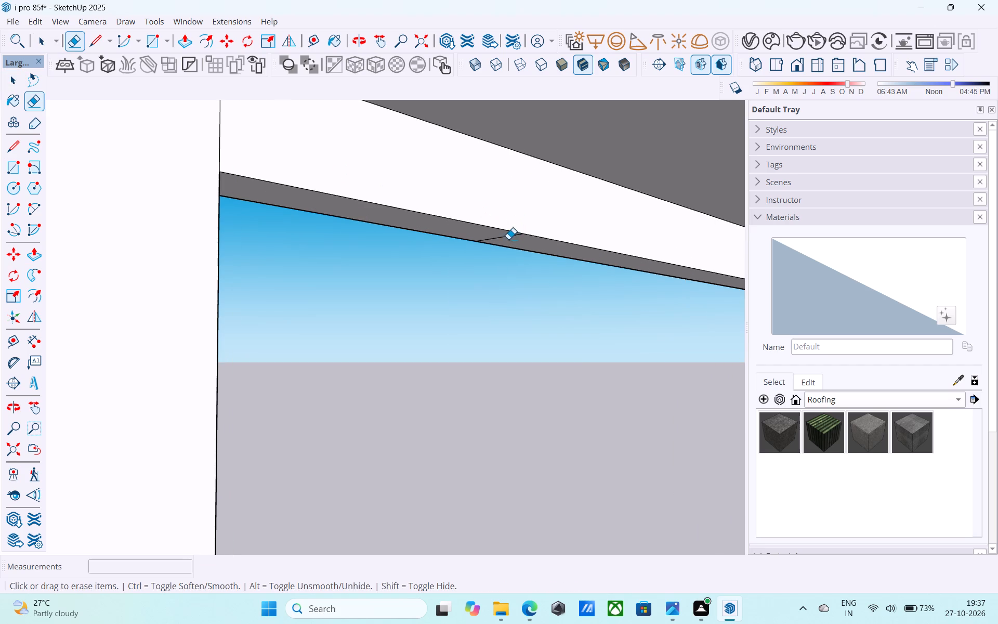
click(508, 238)
middle_drag(519, 230, 477, 239)
drag(177, 160, 146, 159)
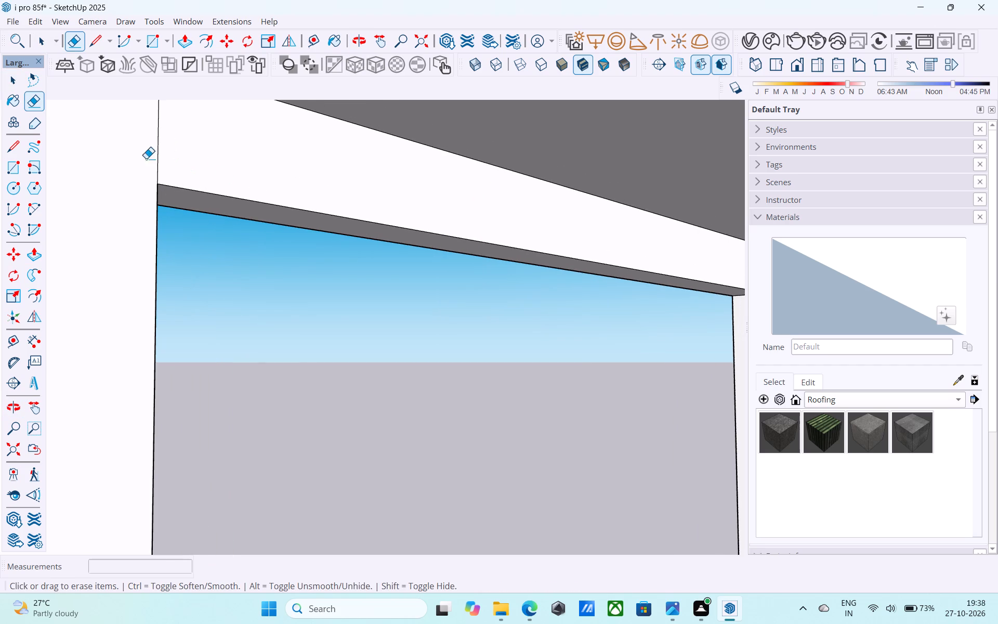
drag(146, 159, 126, 159)
Erase the short horizontal edge separating the jamb face from the return above it at the opening's far corner.
middle_drag(461, 172, 165, 144)
scroll(628, 242, up, 3)
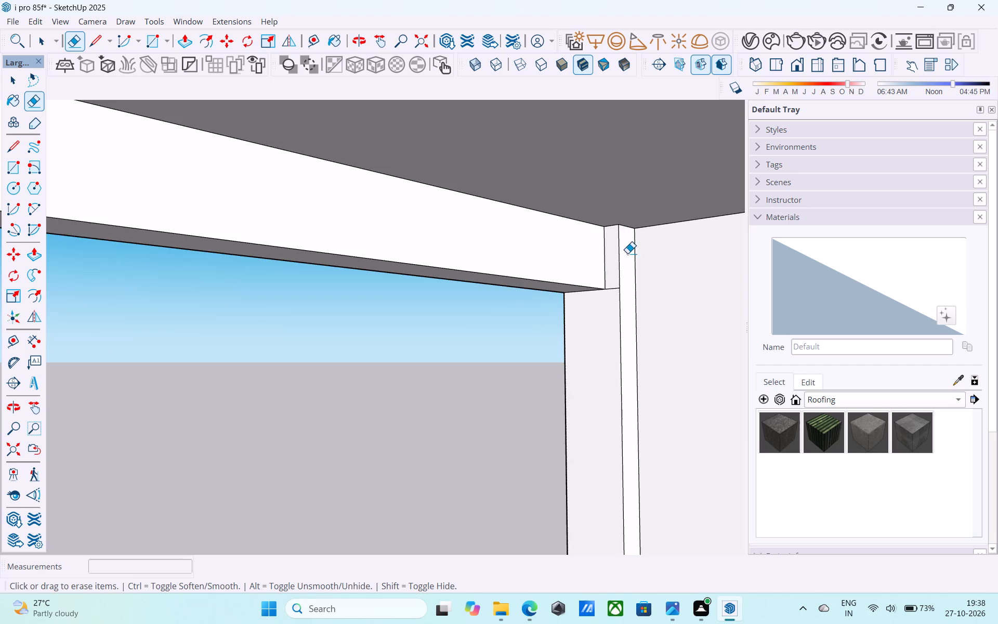
scroll(627, 253, up, 7)
drag(604, 303, 603, 324)
Push/pull the narrow vertical wall strip beside the opening by 3" to align it with the wall above.
key(space)
click(624, 295)
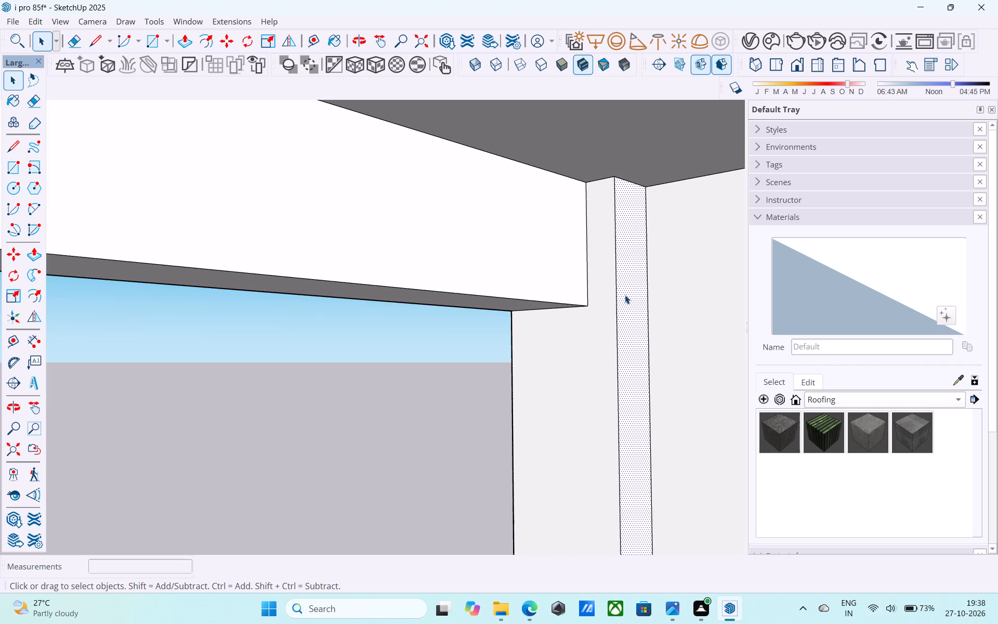
key(p)
click(625, 294)
click(542, 269)
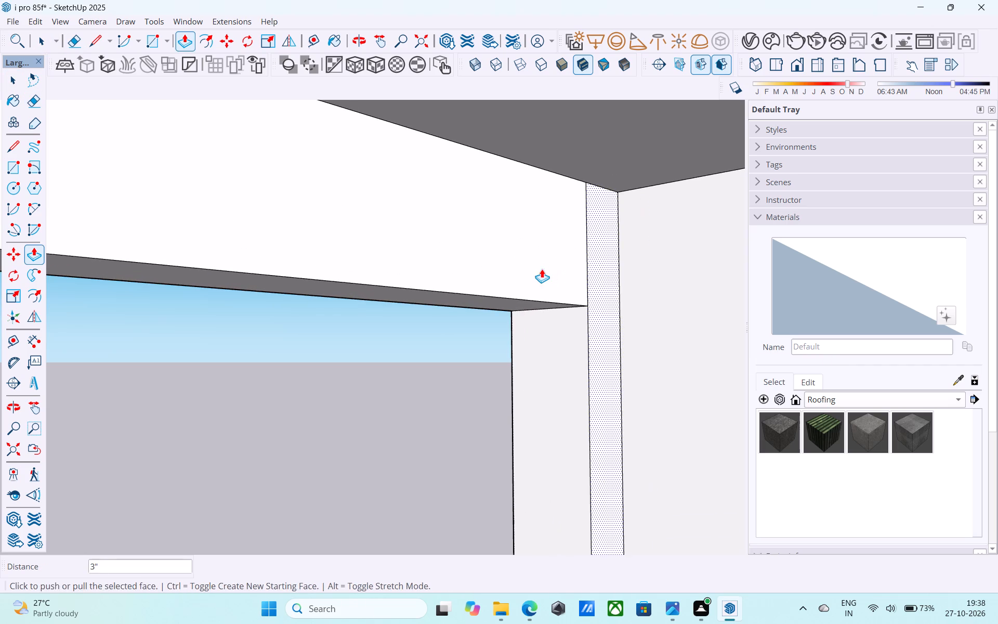
key(space)
Push/pull the narrow inner jamb face of the end bay's facade opening toward the building's outer corner.
middle_drag(524, 285, 997, 294)
scroll(391, 216, down, 20)
middle_drag(378, 196, 412, 213)
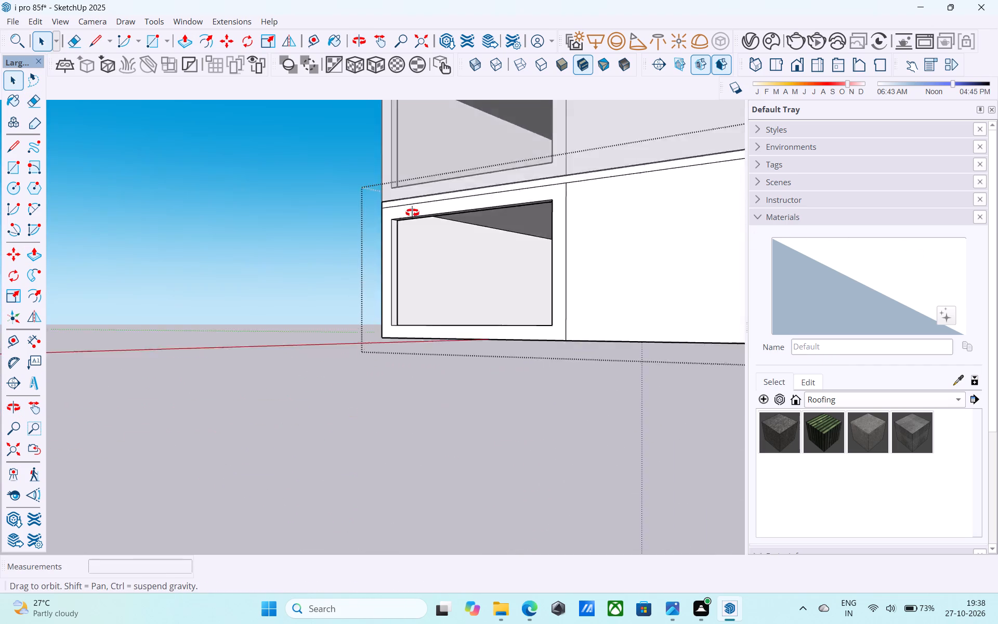
middle_drag(412, 213, 607, 299)
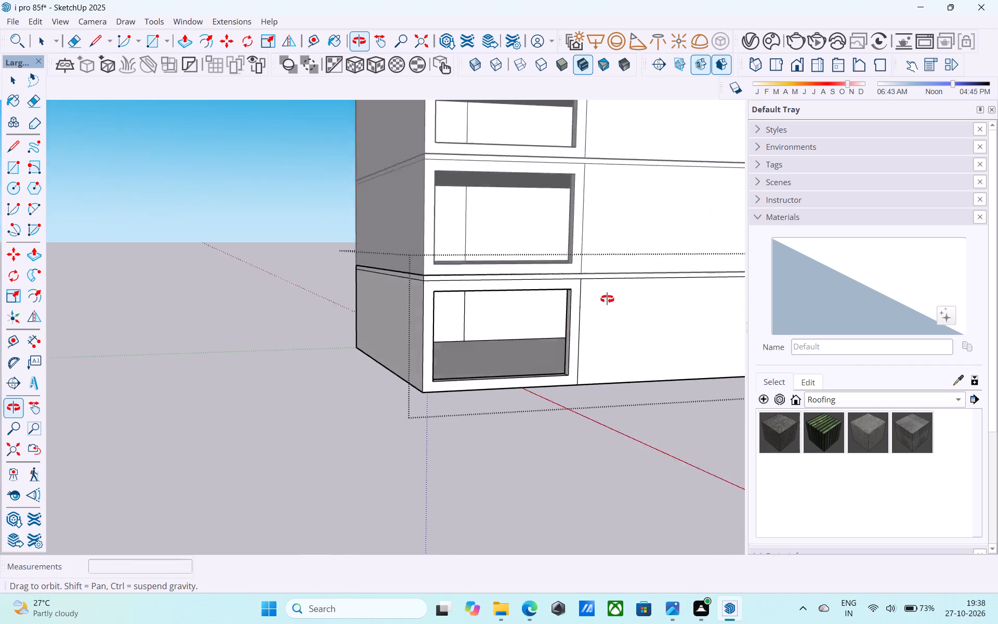
middle_drag(607, 299, 608, 299)
shift+middle_drag(616, 319, 440, 343)
scroll(307, 377, up, 6)
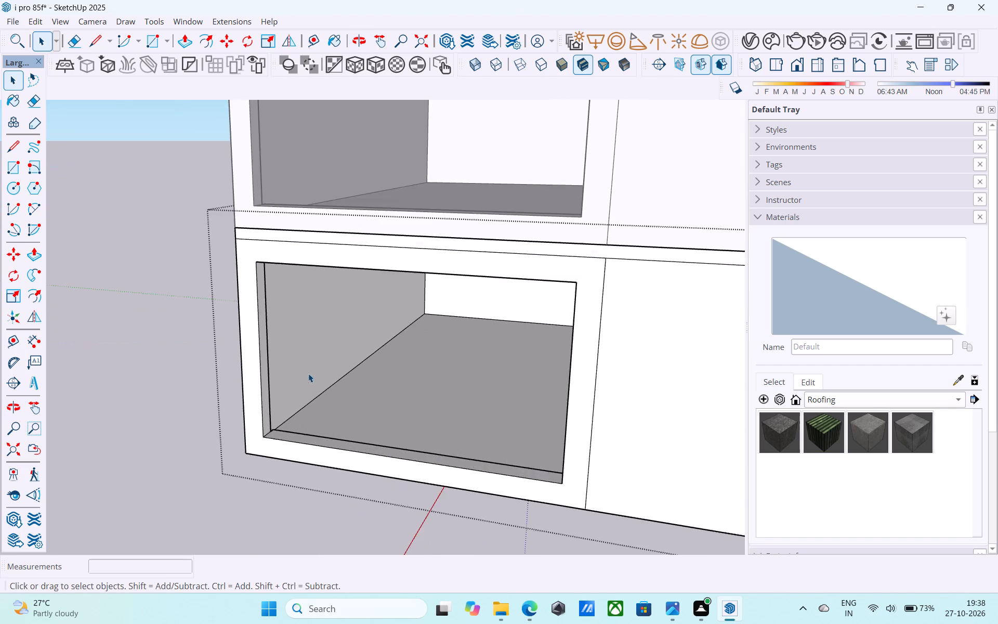
middle_drag(307, 365, 389, 394)
scroll(389, 392, up, 11)
scroll(387, 357, down, 10)
shift+middle_drag(389, 357, 350, 340)
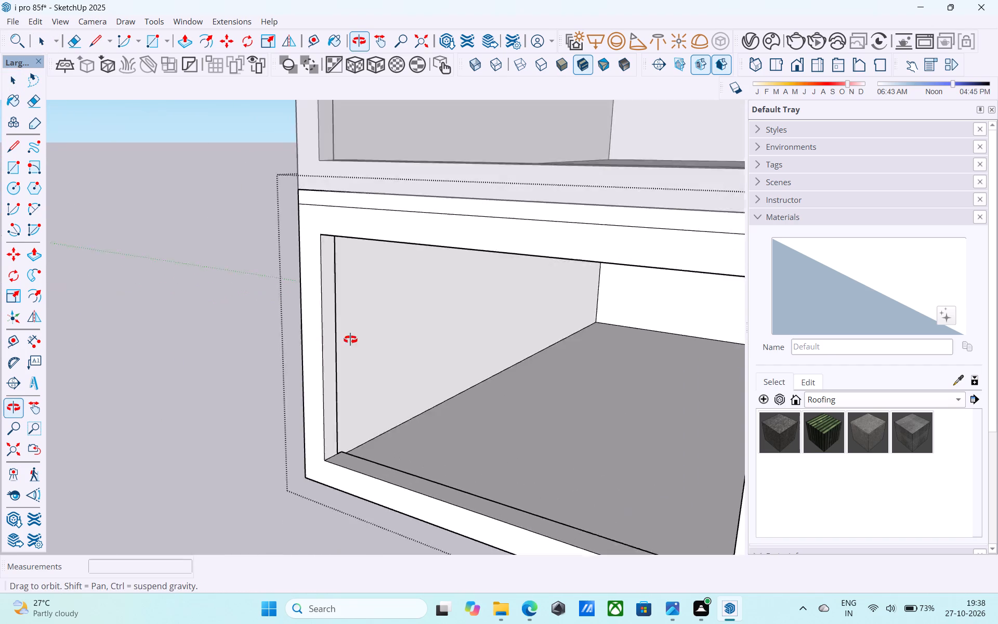
shift+middle_drag(350, 340, 347, 339)
scroll(257, 358, up, 5)
click(324, 342)
key(p)
click(324, 342)
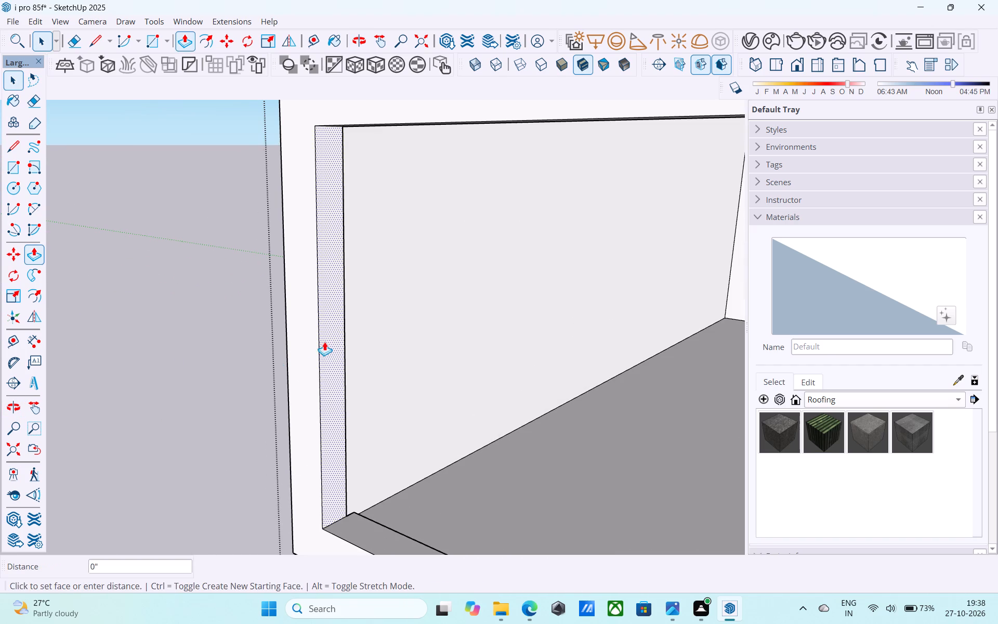
click(291, 324)
key(space)
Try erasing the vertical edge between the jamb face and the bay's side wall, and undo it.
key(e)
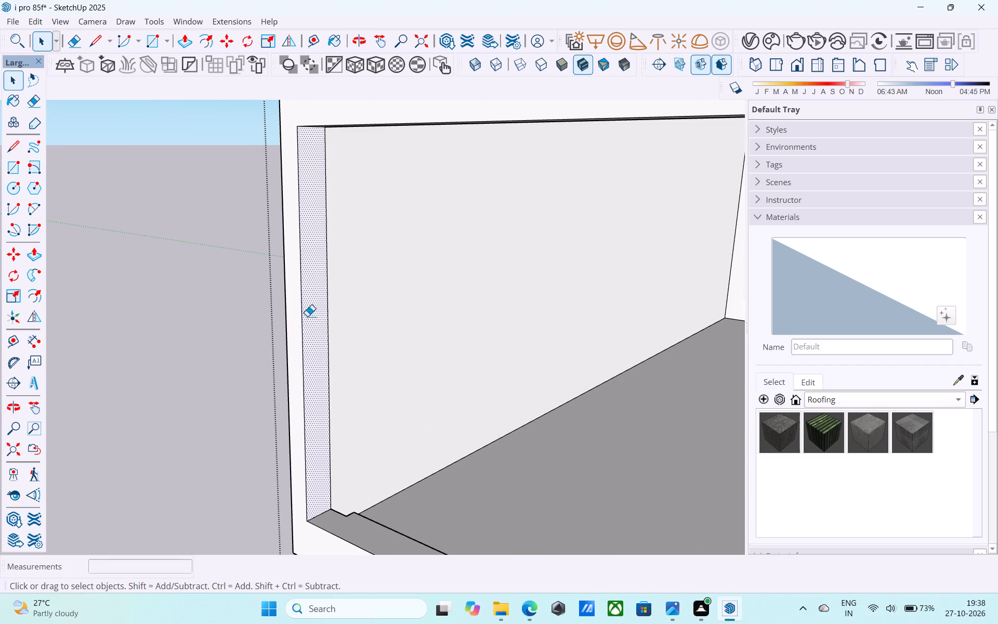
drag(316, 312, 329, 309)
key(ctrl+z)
Copy the vertical edge between the jamb and the side wall 4' along the red axis, deeper into the bay.
key(space)
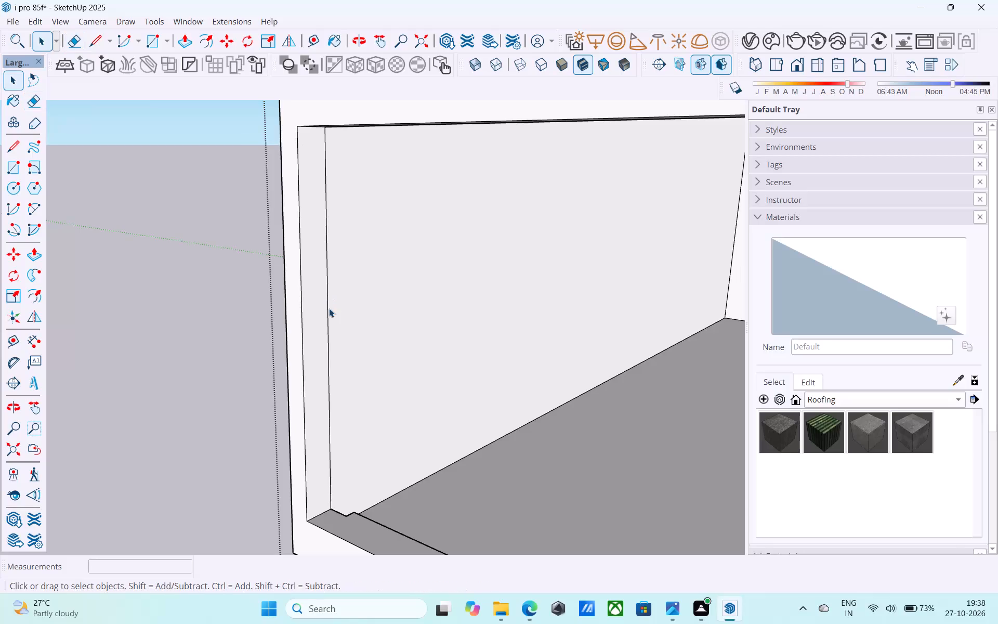
click(328, 308)
key(m)
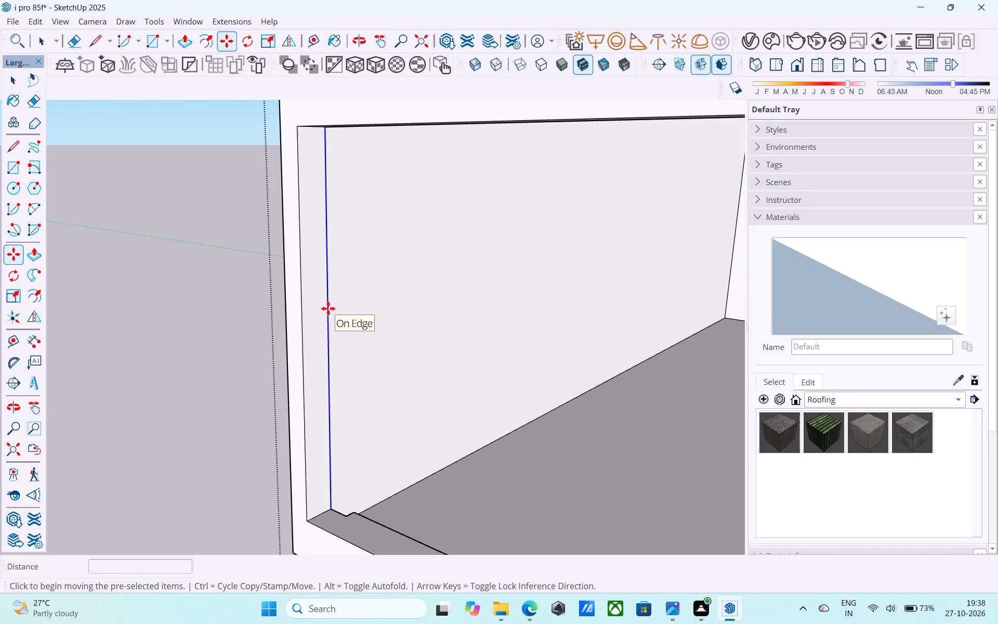
click(328, 308)
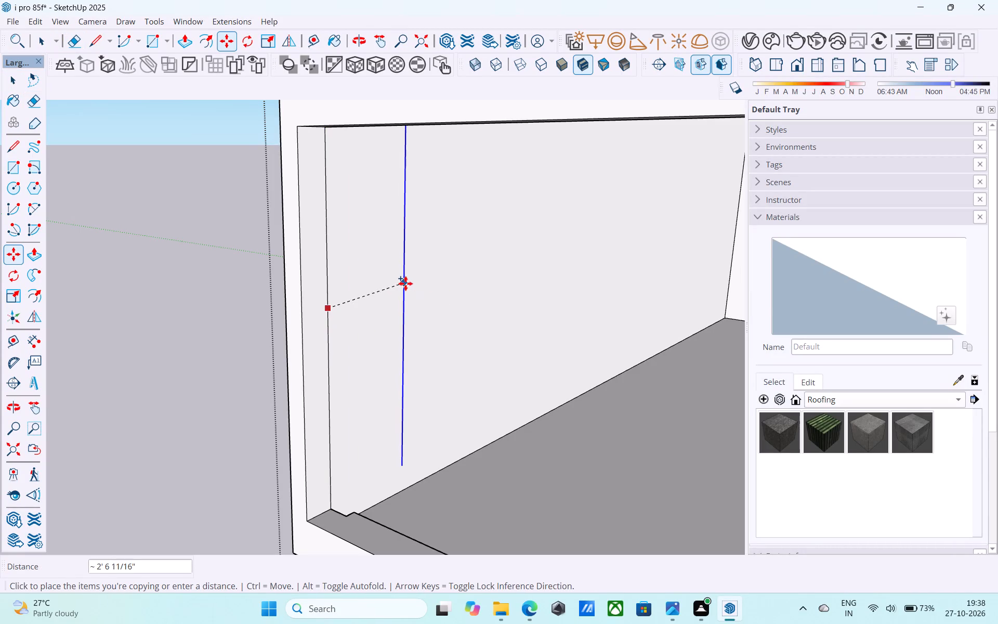
scroll(410, 268, up, 6)
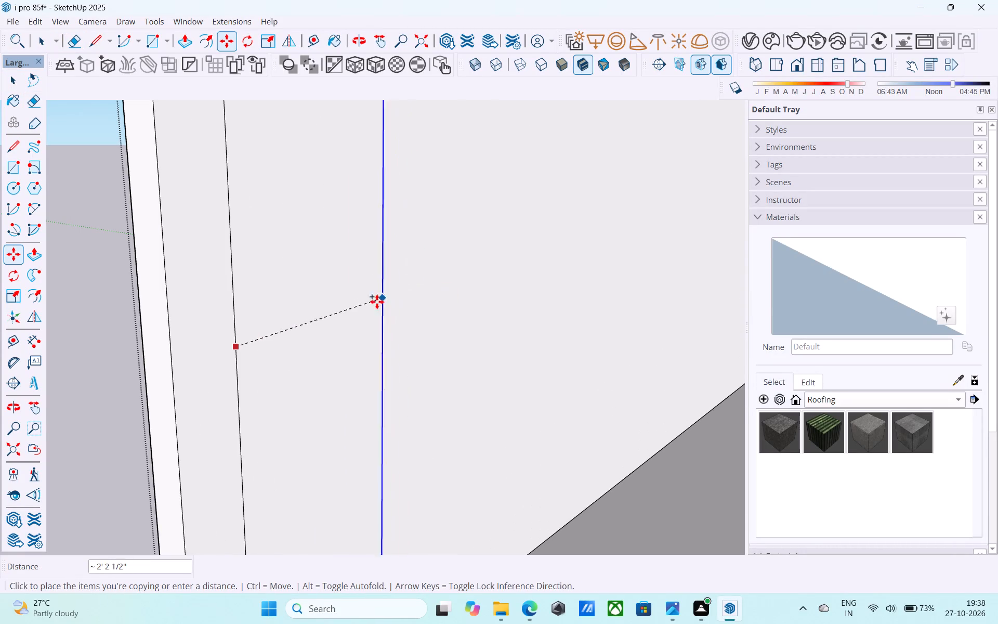
key(Right)
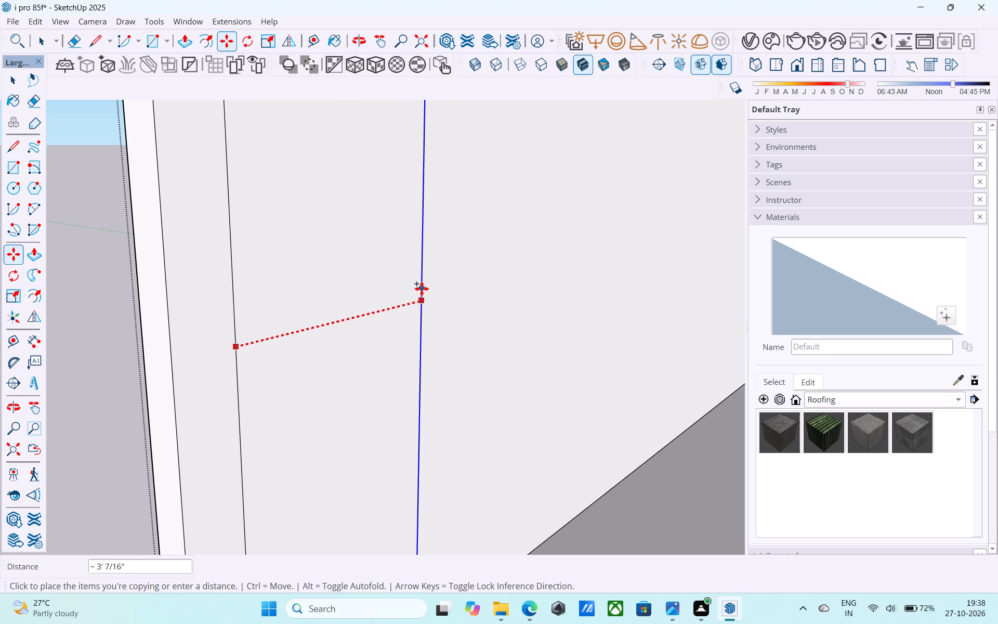
text(4')
key(Return)
scroll(420, 290, down, 6)
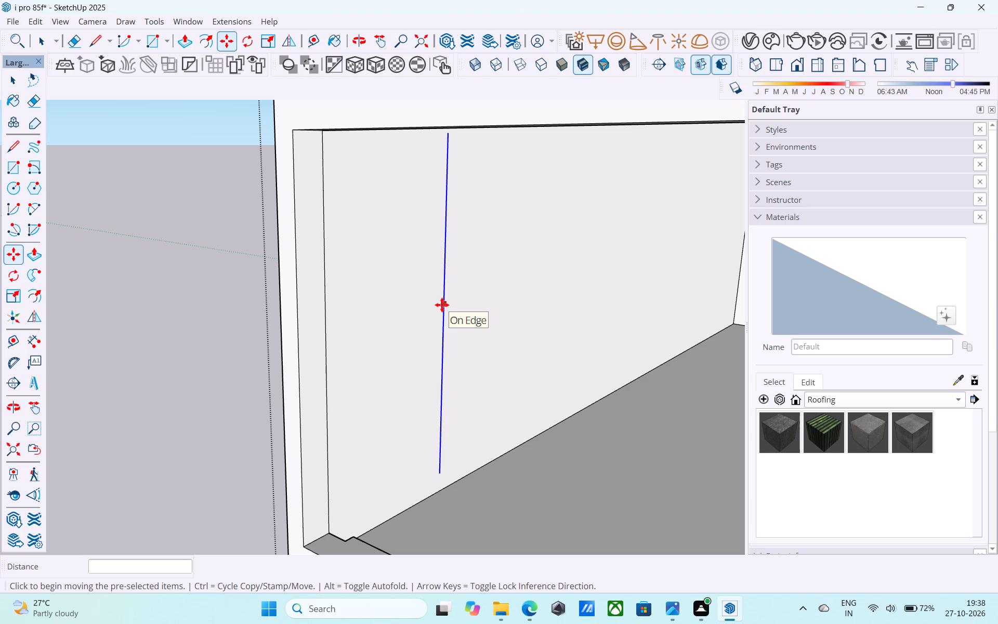
Draw a line from the copied edge's lower end down to the floor edge of the side wall.
key(l)
middle_drag(423, 450, 419, 316)
scroll(429, 338, up, 7)
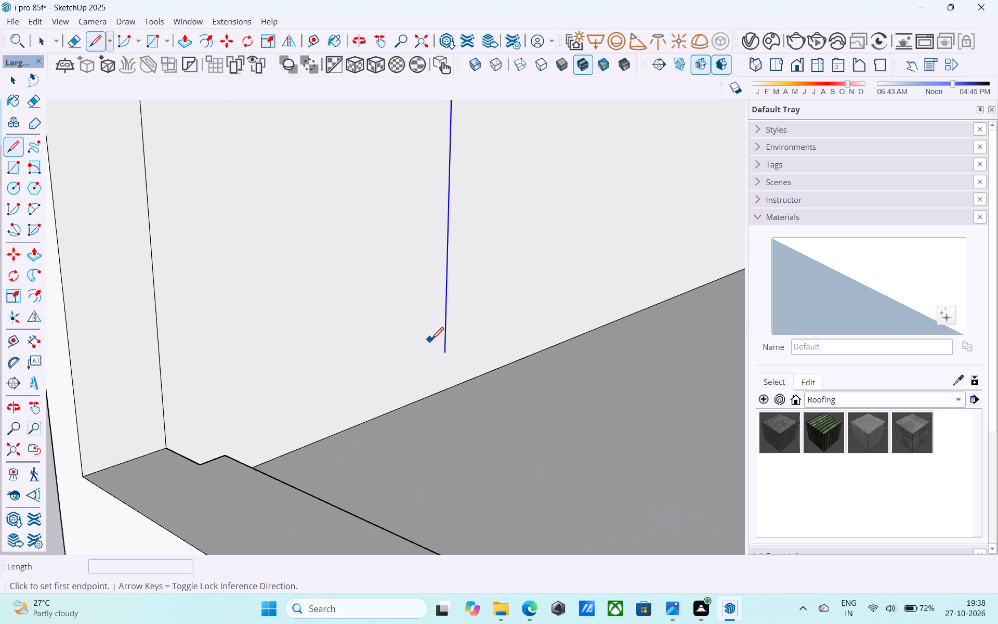
click(444, 349)
click(448, 392)
Draw a line from the copied edge's upper end up to the ceiling edge of the side wall.
scroll(441, 243, down, 2)
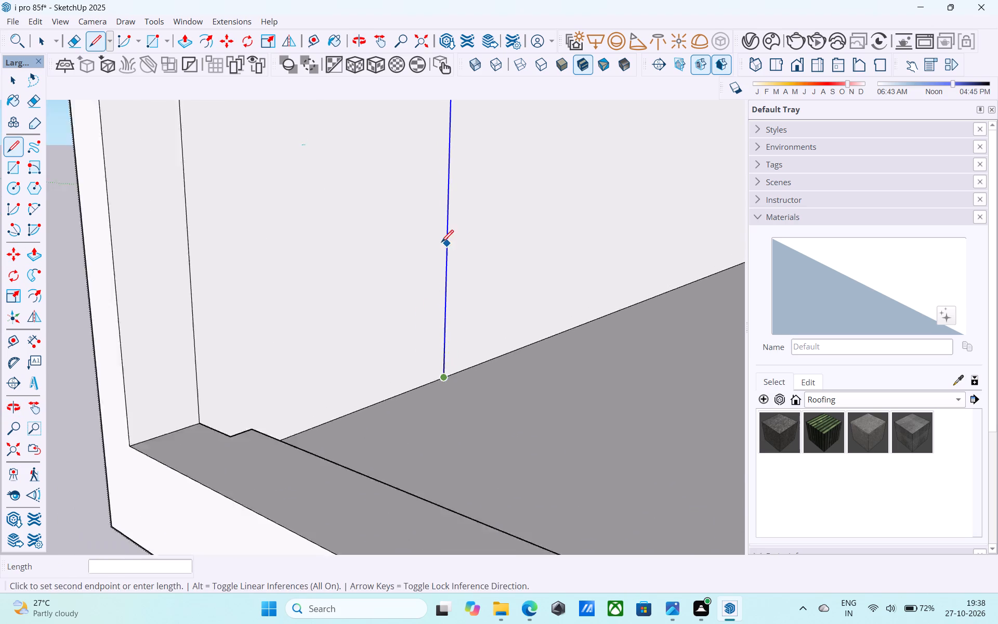
scroll(441, 243, down, 4)
middle_drag(441, 243, 438, 321)
scroll(440, 388, up, 10)
scroll(449, 248, up, 1)
scroll(451, 222, down, 5)
shift+middle_drag(451, 225, 451, 291)
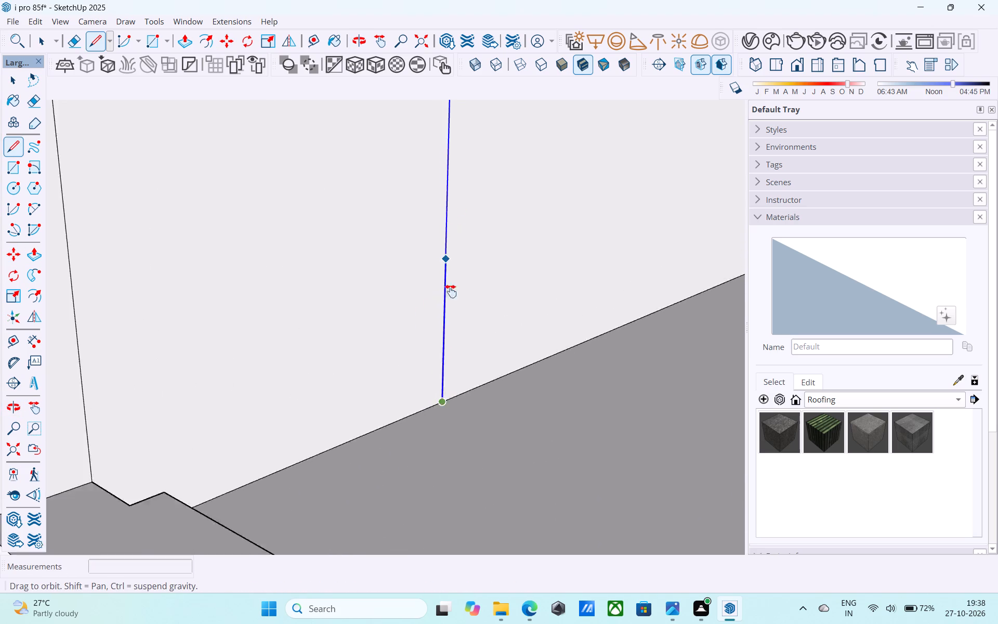
shift+middle_drag(451, 291, 536, 553)
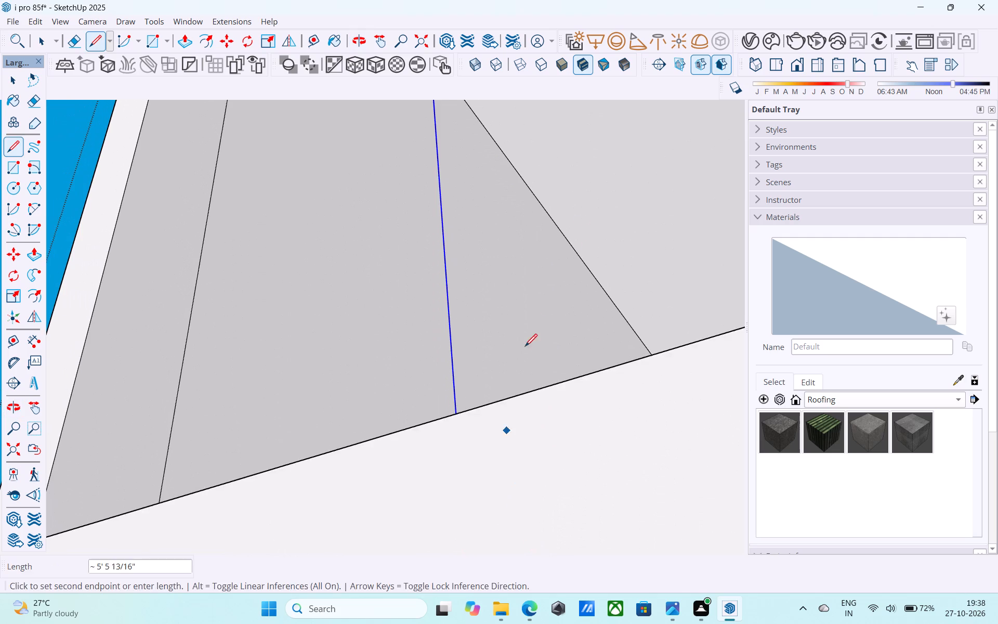
shift+middle_drag(559, 200, 593, 393)
scroll(486, 333, up, 4)
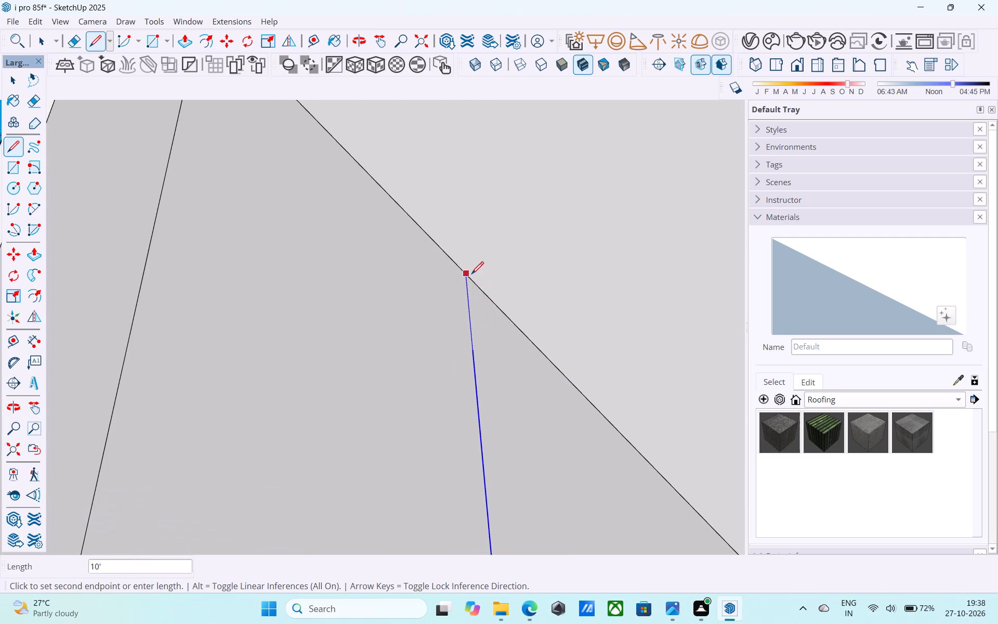
key(l)
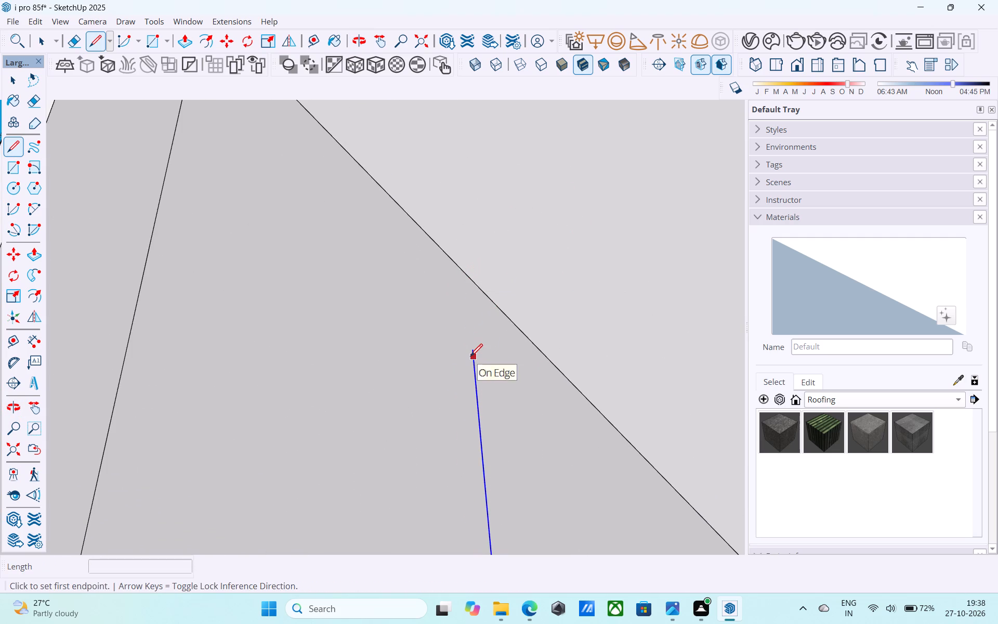
click(469, 353)
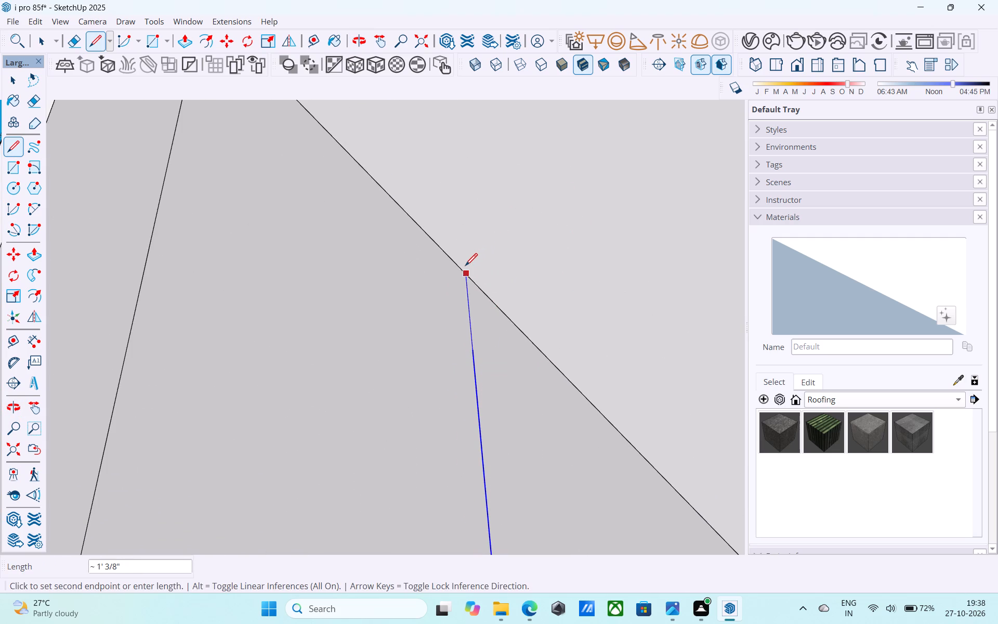
click(465, 267)
Select all segments of the vertical dividing line on the bay's side wall and copy them 6" deeper into the bay.
key(space)
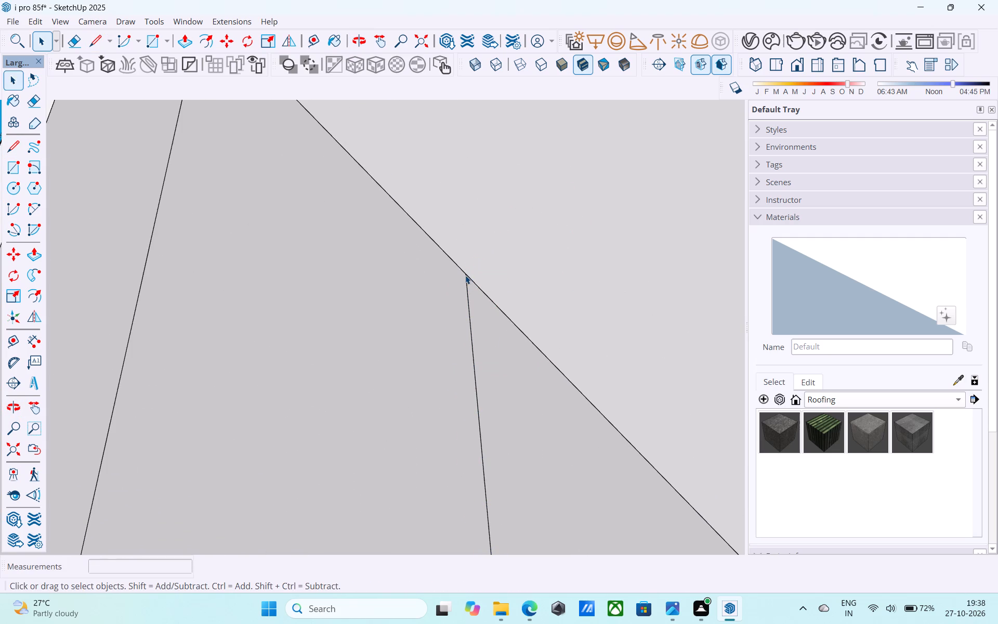
click(466, 276)
scroll(466, 276, down, 2)
shift+middle_drag(485, 376, 483, 271)
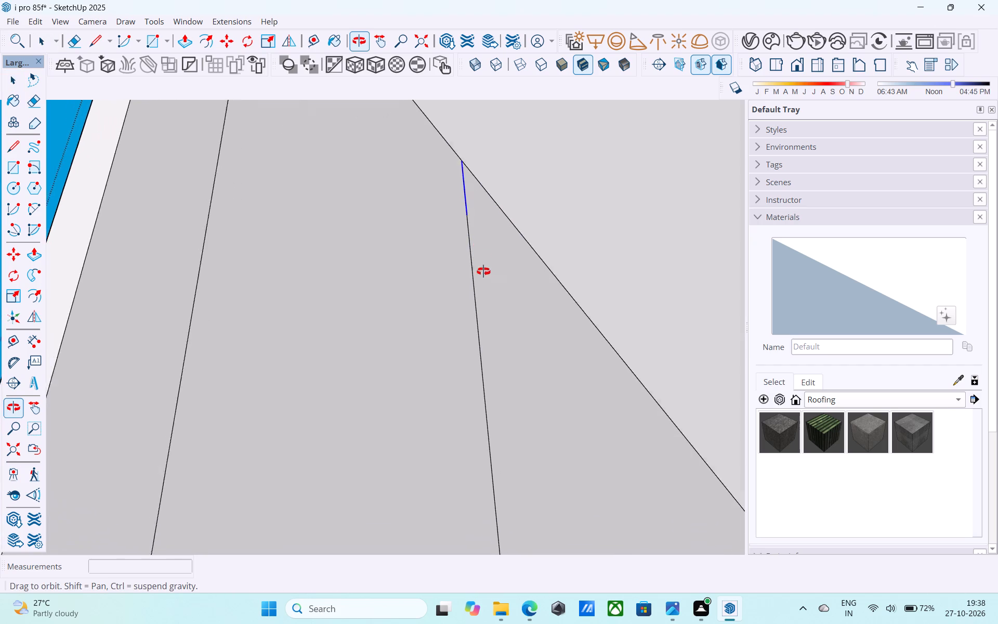
shift+middle_drag(483, 271, 487, 281)
shift+click(472, 270)
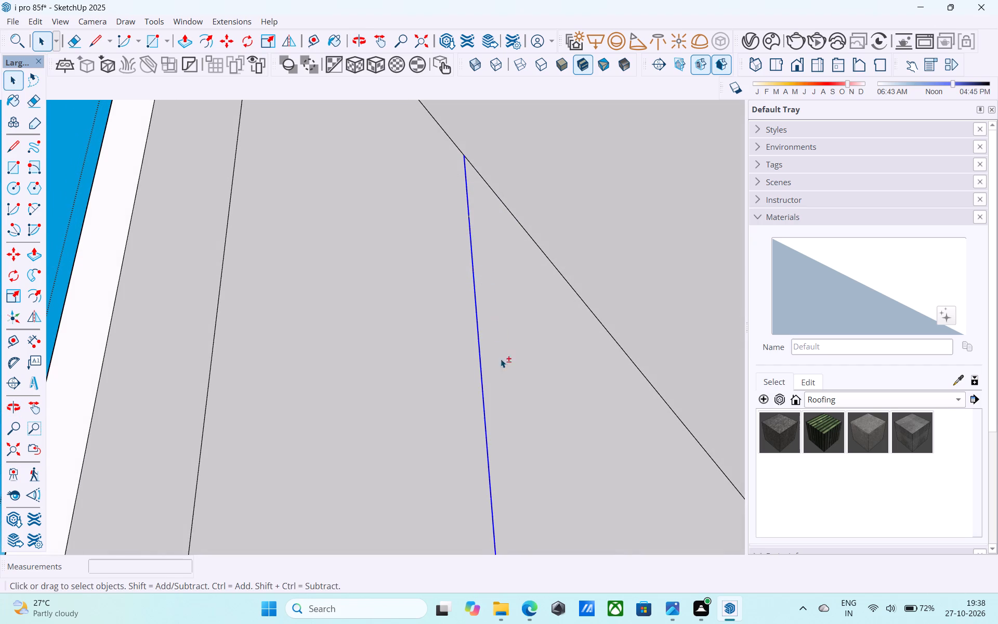
shift+middle_drag(501, 359, 487, 222)
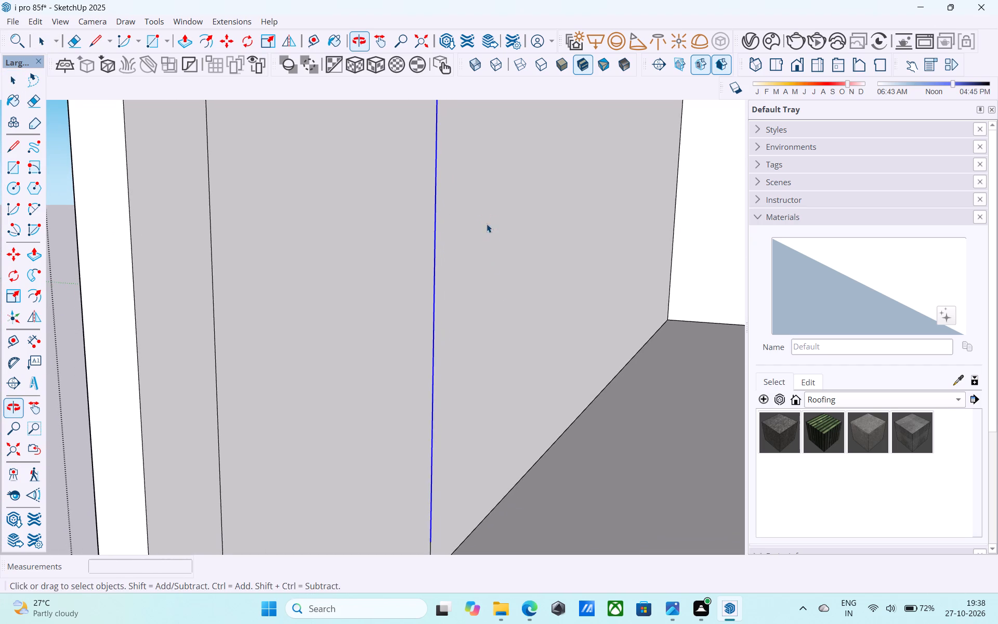
scroll(504, 317, down, 1)
shift+middle_drag(496, 445, 497, 256)
shift+scroll(420, 355, up, 7)
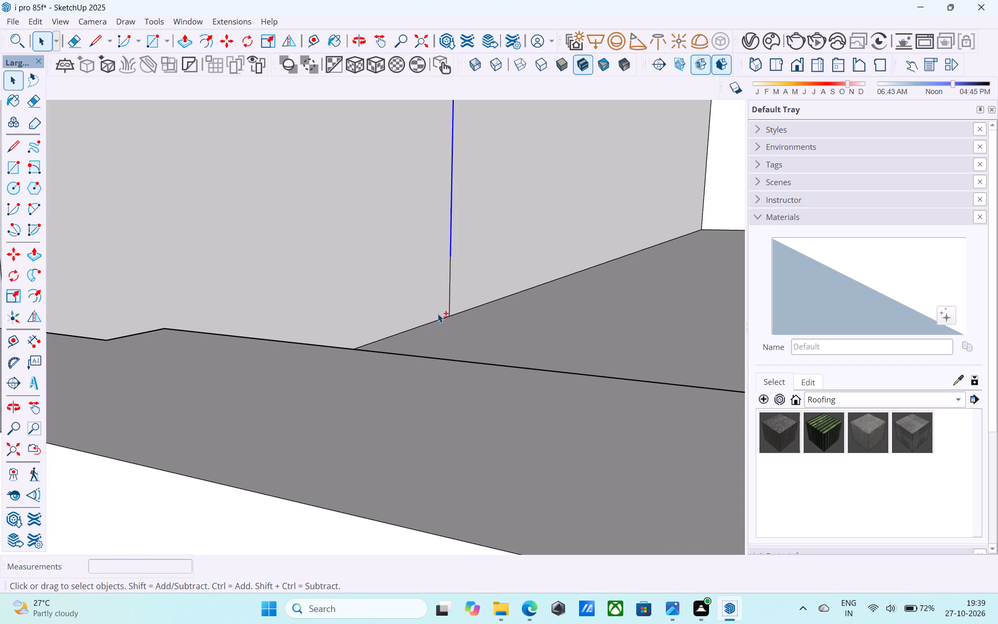
shift+click(449, 301)
shift+scroll(469, 255, down, 4)
shift+middle_drag(468, 264, 446, 384)
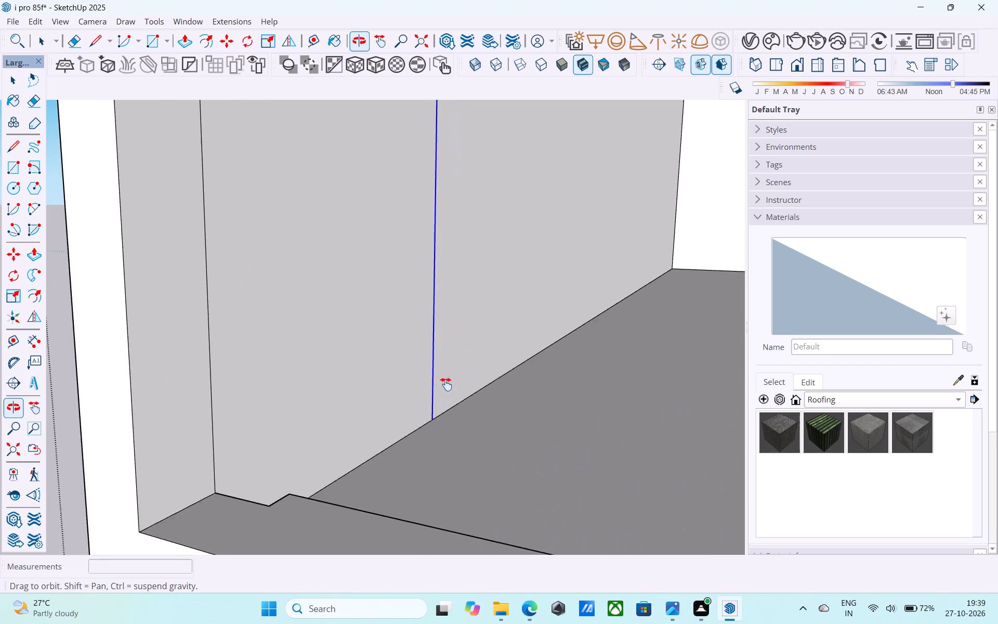
shift+middle_drag(446, 384, 432, 400)
key(m)
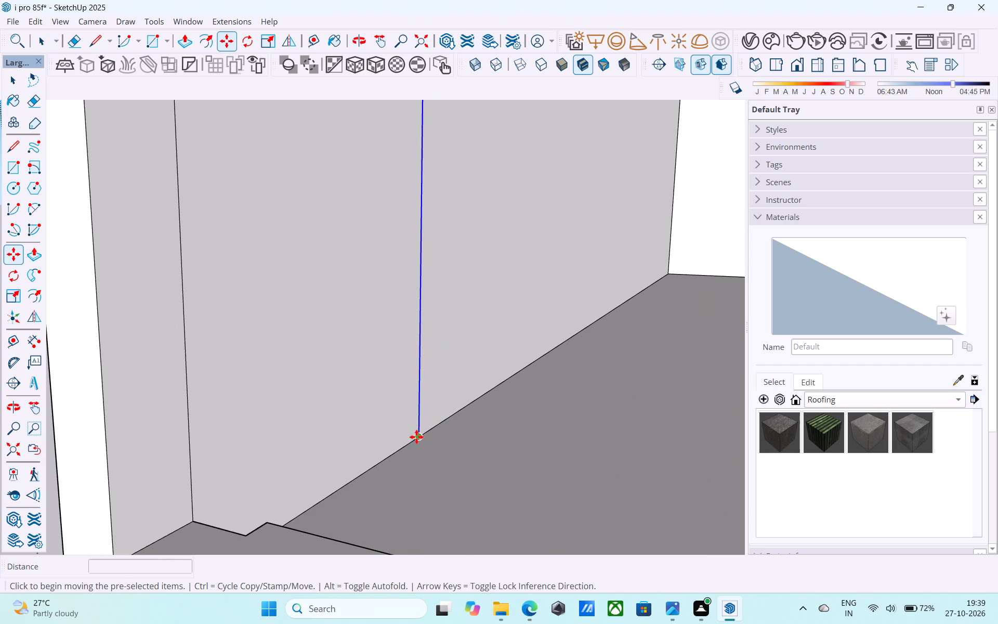
click(415, 436)
text(6")
key(Return)
key(space)
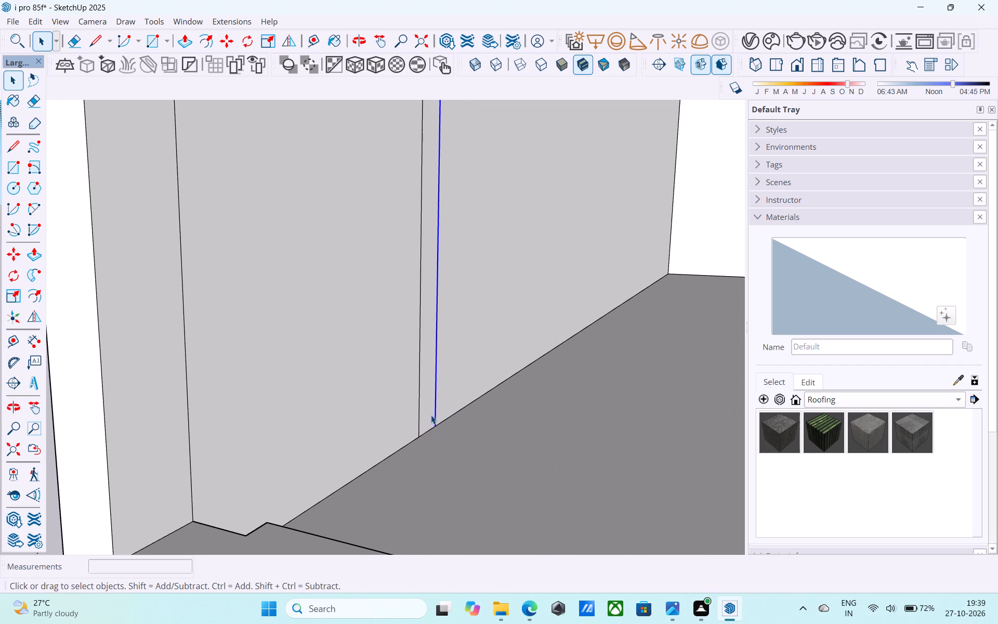
Draw a line over the copied edge from the ceiling edge to the floor edge, separating the narrow strip from the side wall.
click(431, 414)
scroll(434, 330, down, 5)
middle_drag(434, 330, 455, 490)
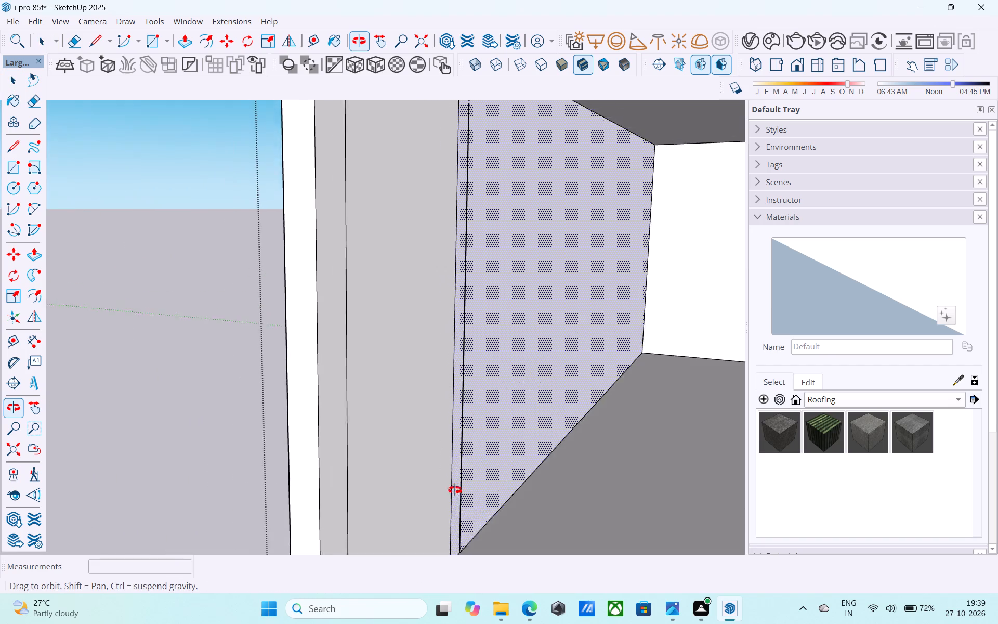
middle_drag(455, 490, 424, 392)
key(l)
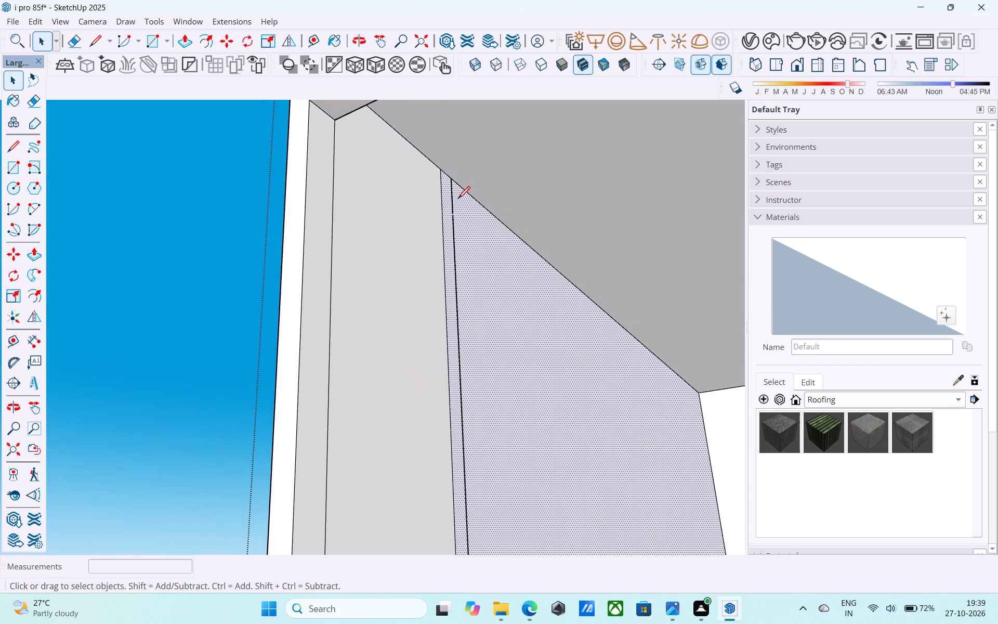
scroll(458, 185, up, 9)
click(443, 168)
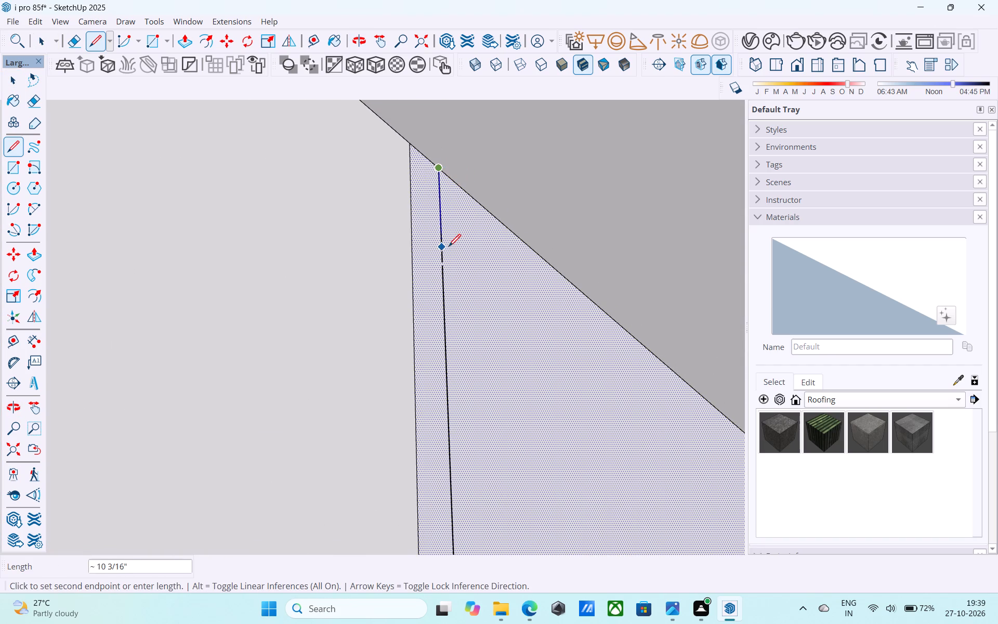
scroll(449, 248, down, 20)
scroll(449, 248, down, 1)
middle_drag(450, 262, 435, 414)
scroll(457, 493, up, 6)
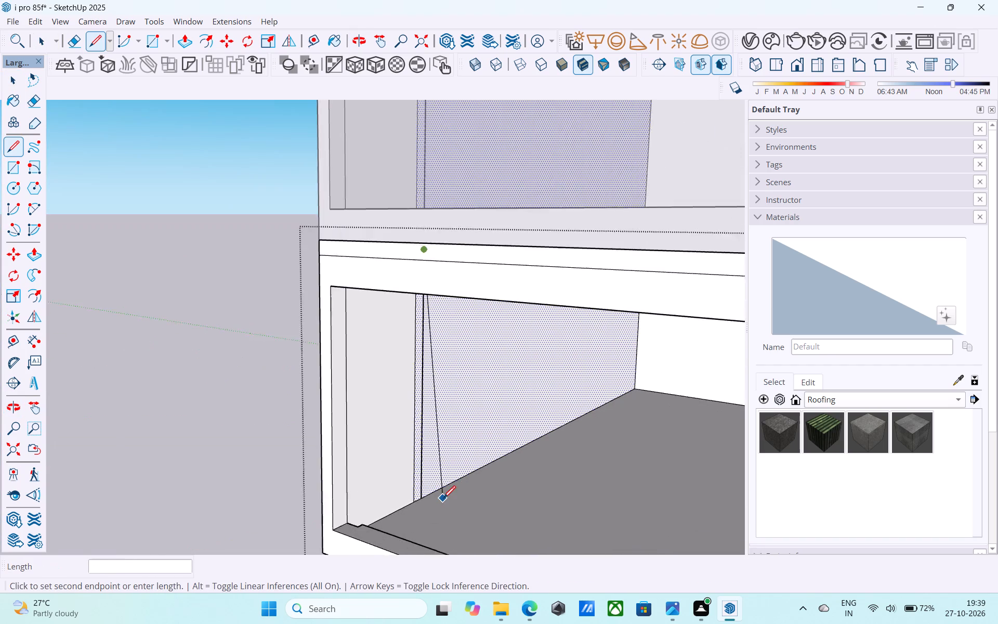
scroll(443, 499, up, 7)
click(406, 501)
key(space)
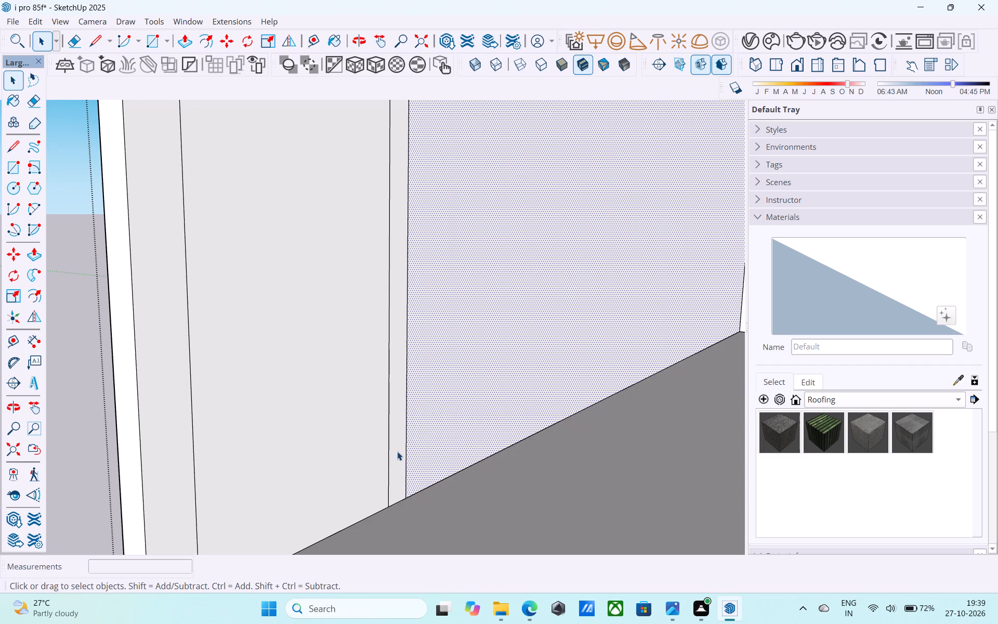
Push/Pull the 6" wide strip across the bay to the opposite jamb's edge as a partition wall.
click(397, 450)
key(p)
click(397, 450)
scroll(451, 458, down, 7)
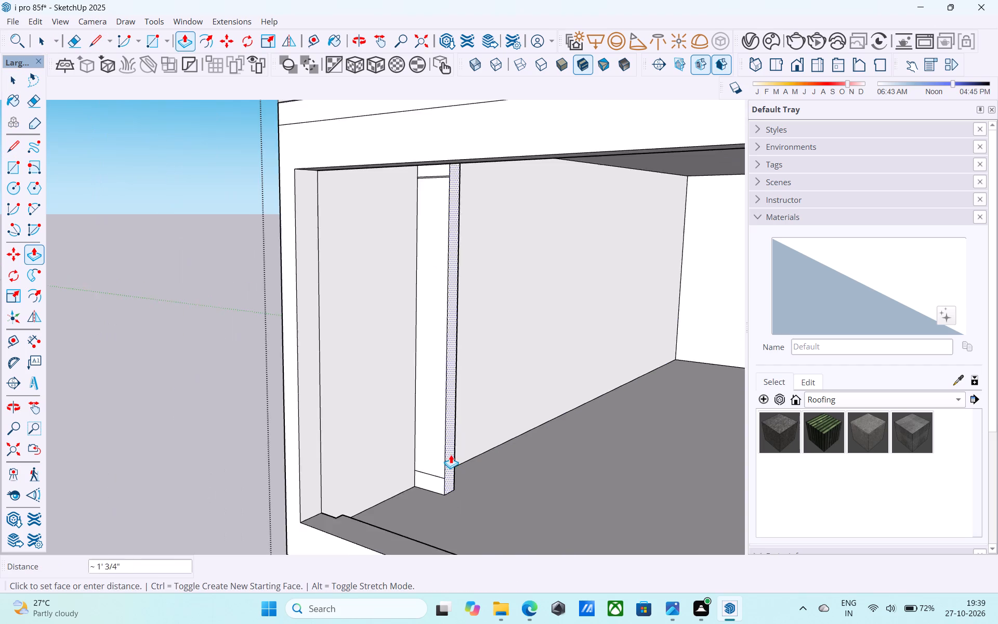
scroll(451, 454, down, 3)
shift+middle_drag(451, 464, 439, 452)
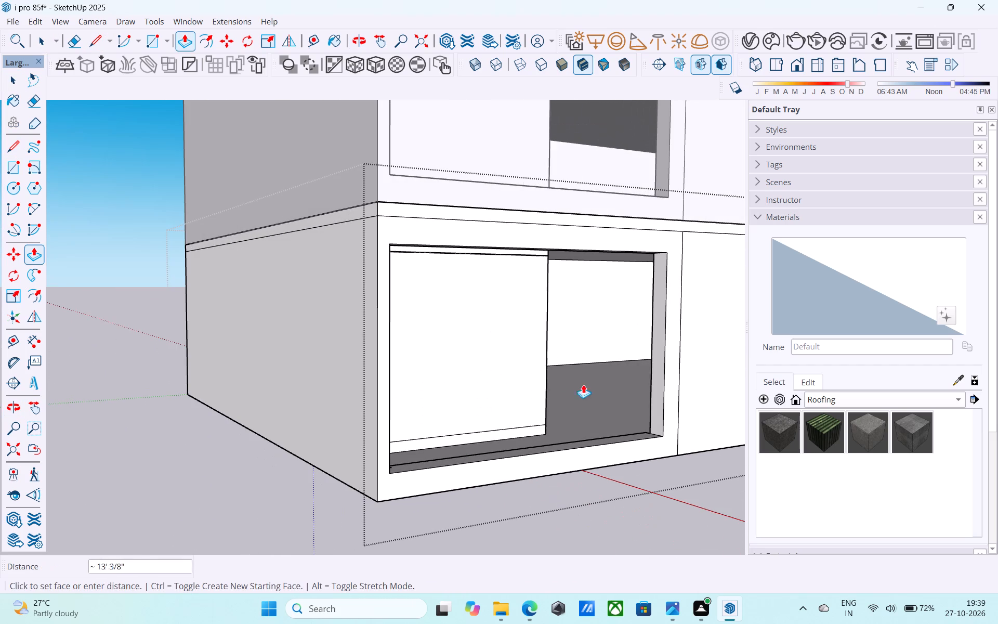
click(661, 355)
Push/Pull the partition wall's free end a further 6".
middle_drag(651, 361, 515, 382)
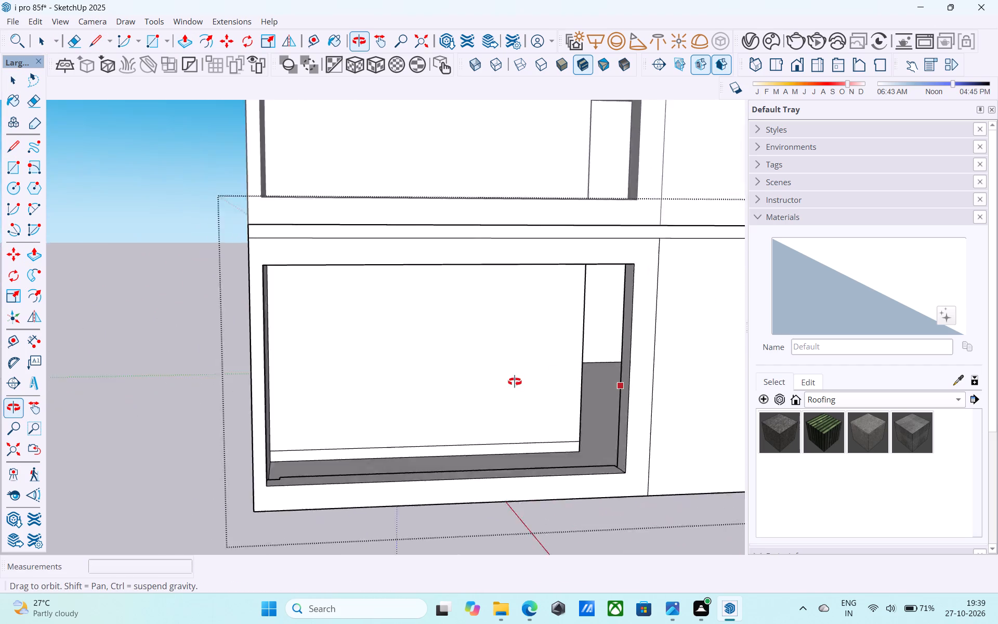
middle_drag(515, 382, 535, 363)
scroll(545, 355, up, 4)
click(614, 333)
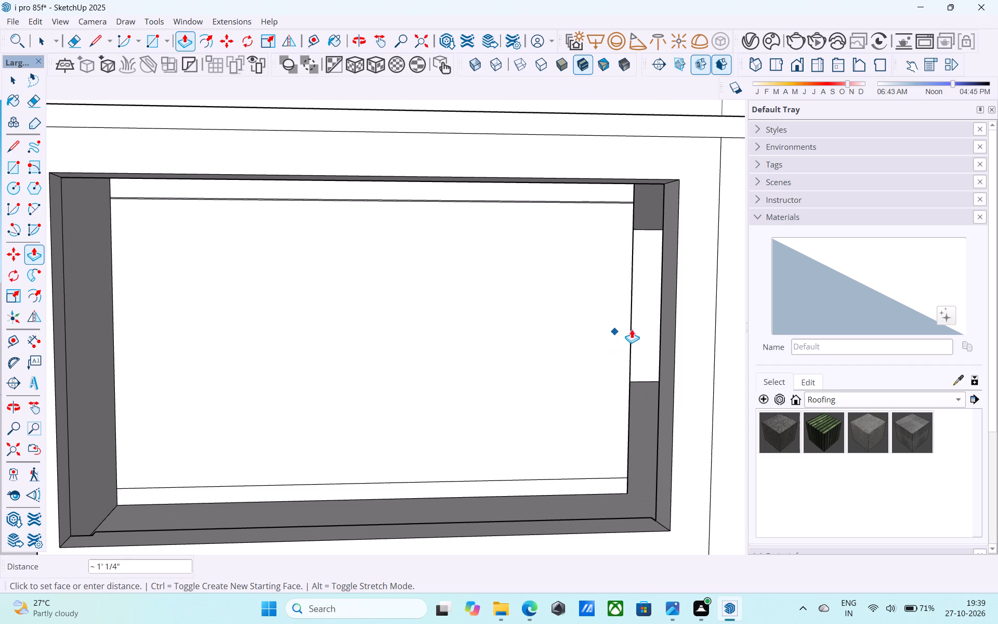
text(6")
key(Return)
key(space)
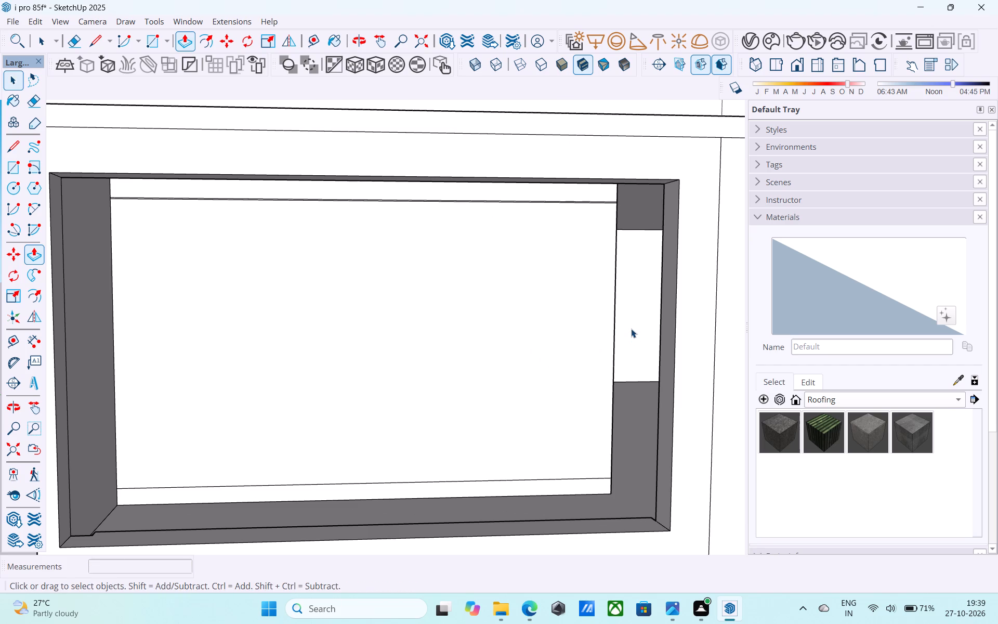
Push/Pull the narrow band along the top of the partition wall flush with the wall face below it.
scroll(629, 328, down, 6)
middle_drag(629, 328, 580, 378)
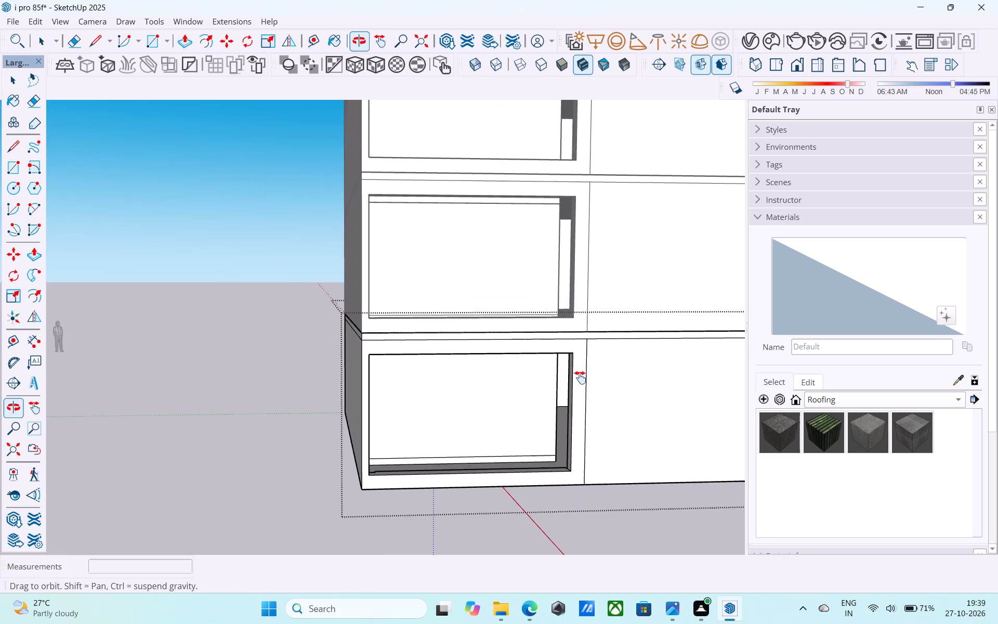
middle_drag(580, 378, 586, 378)
scroll(549, 395, up, 5)
middle_drag(549, 393, 522, 352)
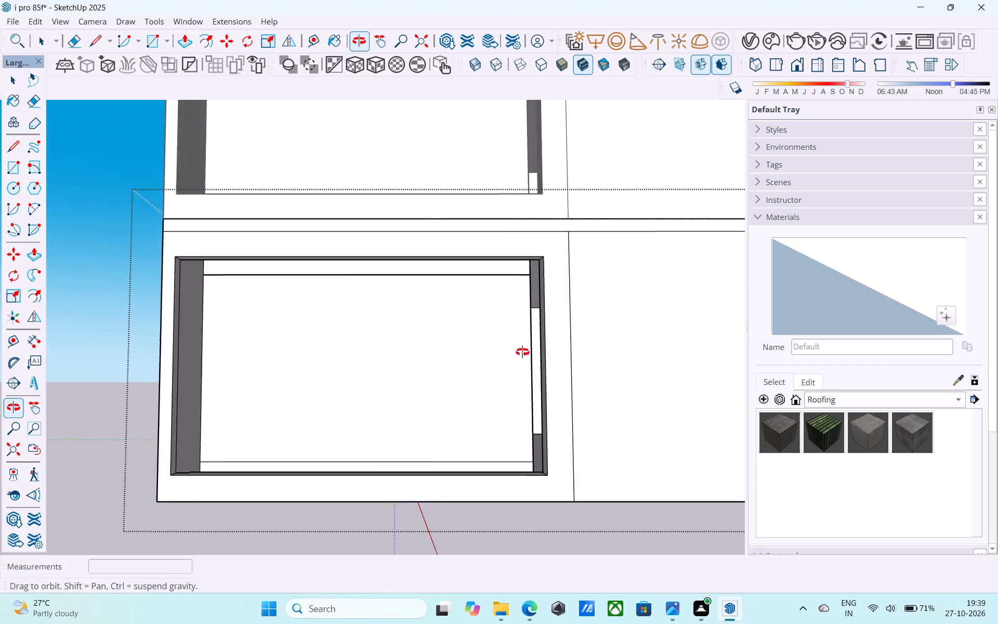
middle_drag(522, 352, 532, 293)
scroll(528, 217, up, 4)
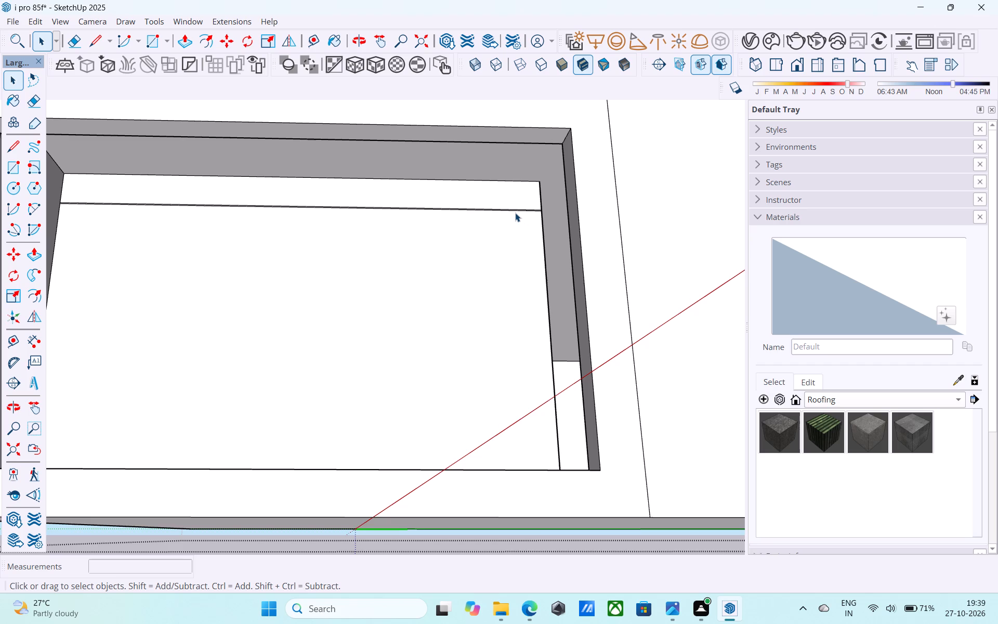
scroll(506, 198, up, 4)
middle_drag(500, 205, 500, 163)
click(482, 188)
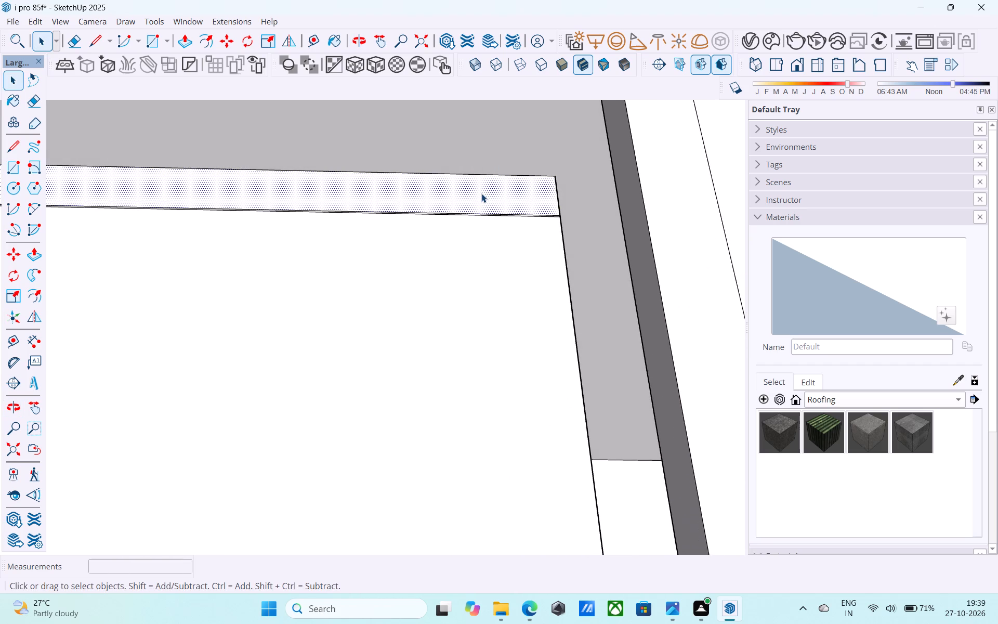
key(p)
click(481, 194)
middle_drag(471, 247, 471, 281)
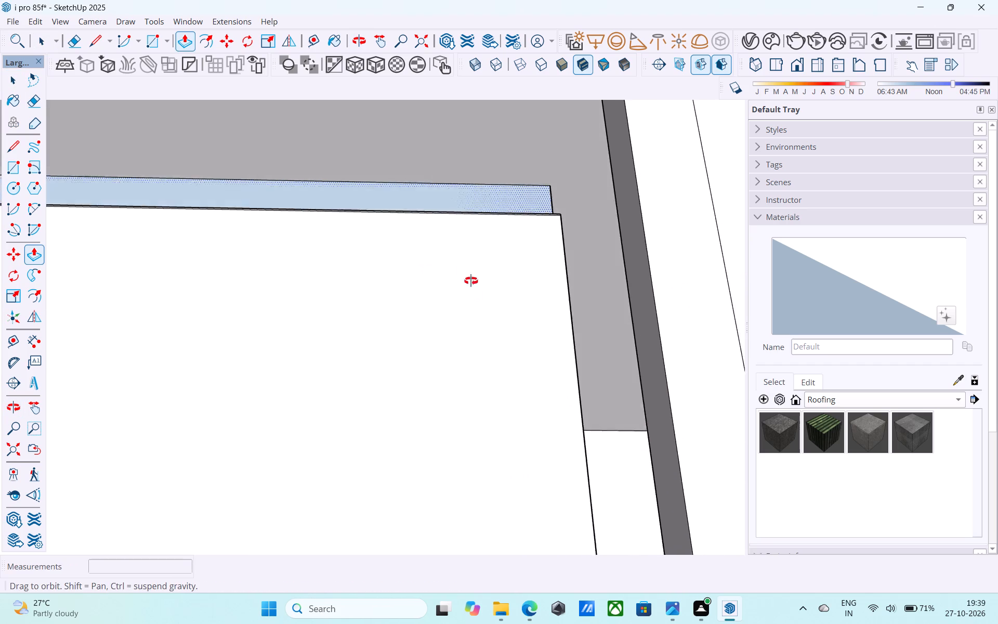
middle_drag(471, 281, 468, 312)
click(526, 211)
key(space)
Erase the two horizontal lines between the top band and the main face of the partition wall.
scroll(526, 211, up, 4)
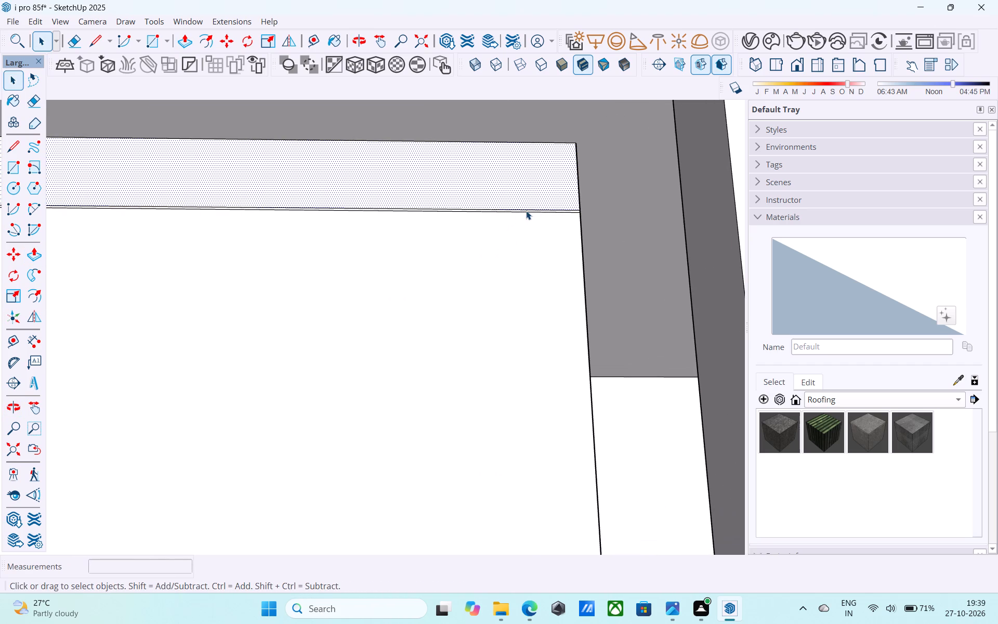
key(e)
drag(526, 211, 523, 203)
drag(524, 205, 527, 225)
key(space)
Copy the vertical edge at the partition wall's free end 6" inward along the wall face.
middle_drag(525, 230, 496, 236)
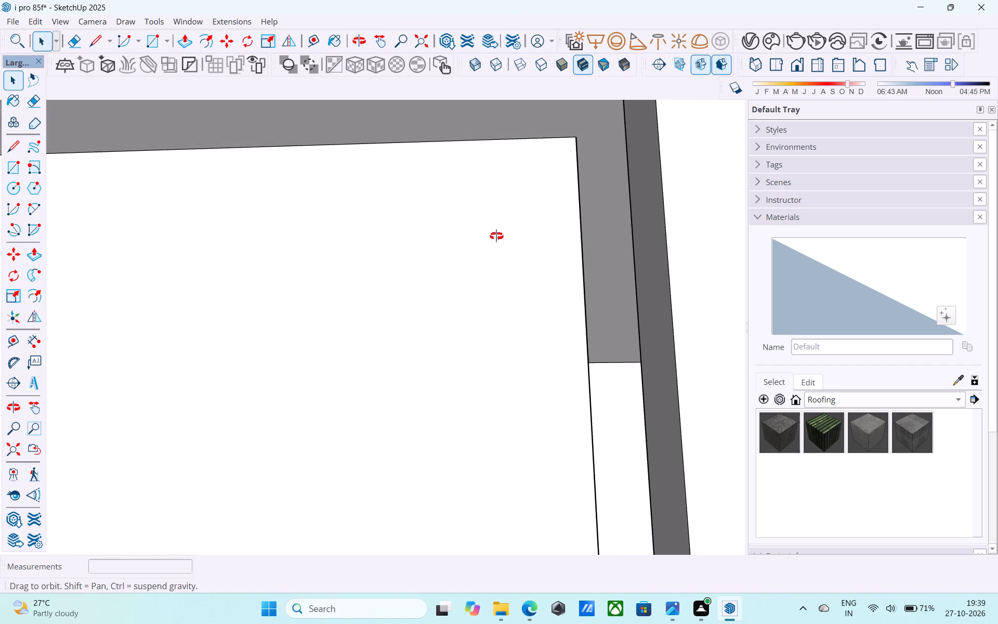
middle_drag(496, 236, 507, 240)
click(578, 253)
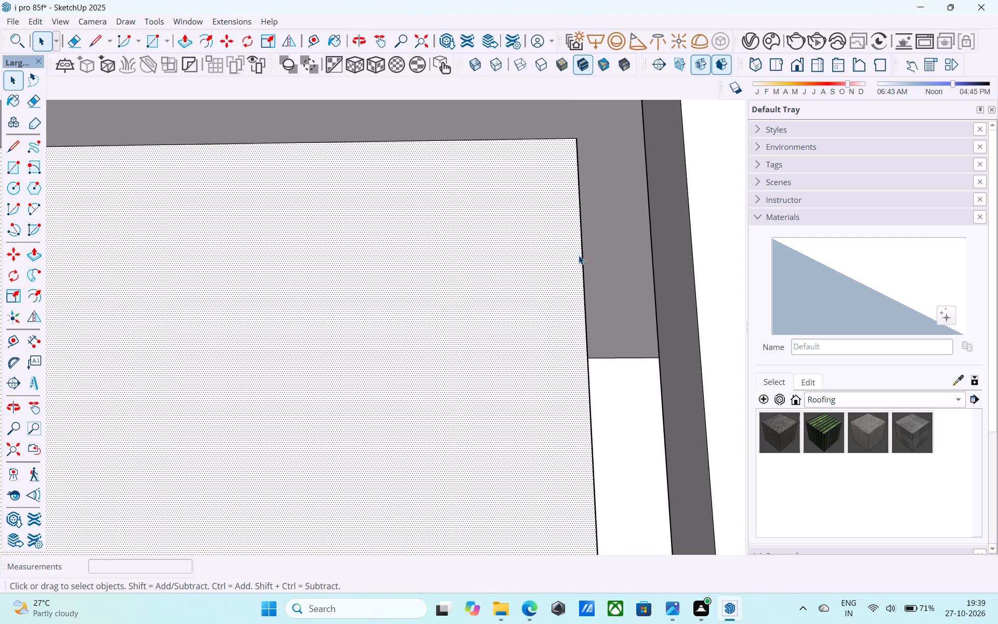
click(582, 257)
scroll(582, 257, down, 5)
shift+middle_drag(581, 340, 613, 83)
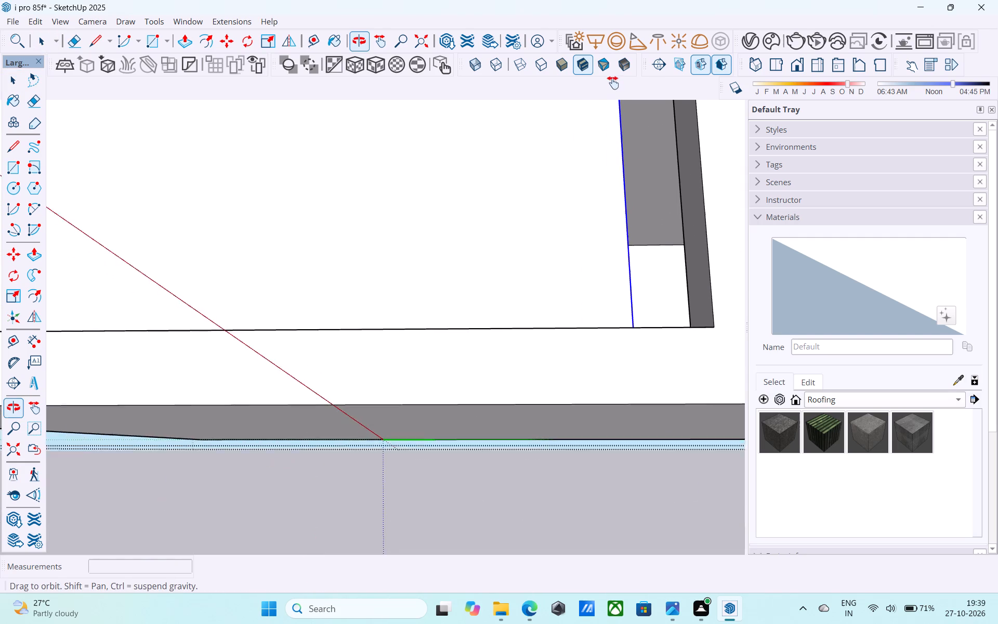
shift+middle_drag(613, 83, 645, 412)
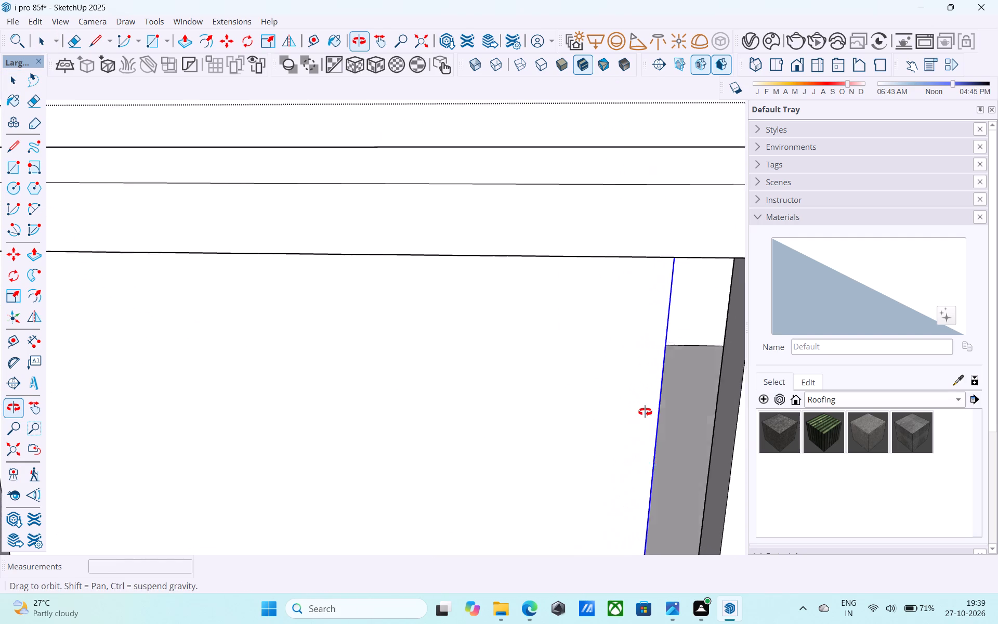
shift+middle_drag(645, 412, 651, 322)
key(comma)
key(m)
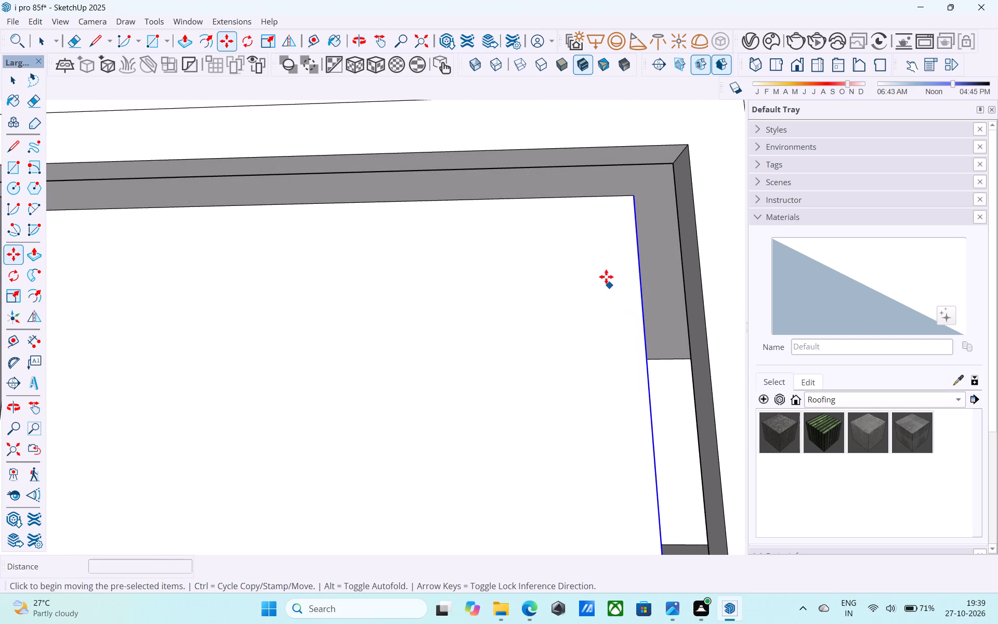
click(629, 196)
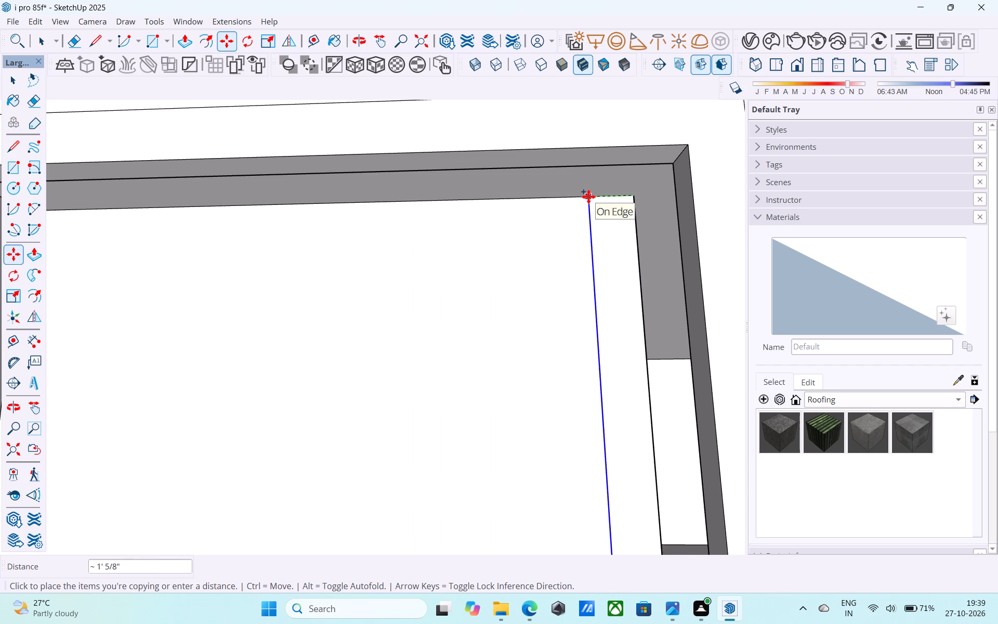
text(6")
key(Return)
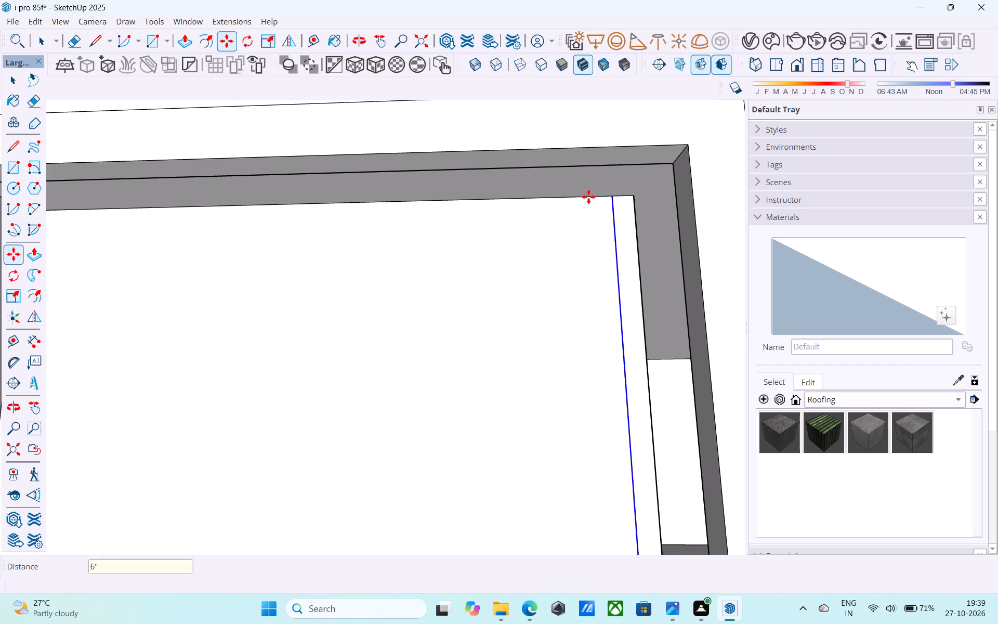
key(space)
Push/Pull the 6" strip at the partition's free end 4' forward to the facade jamb, forming a return wall.
click(625, 242)
key(p)
click(625, 242)
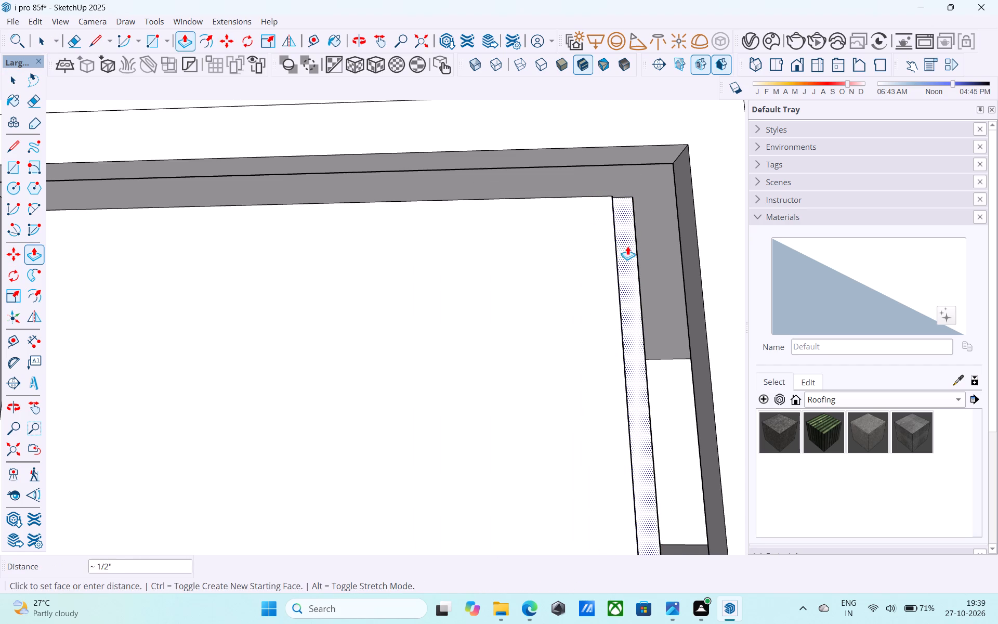
scroll(627, 246, down, 8)
middle_drag(628, 246, 679, 325)
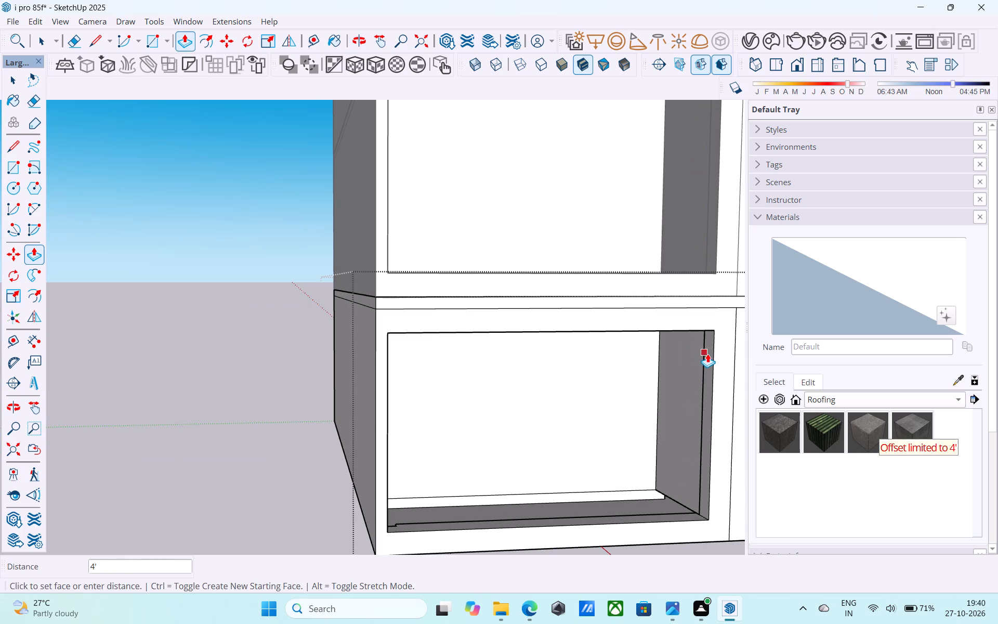
click(707, 354)
Draw a 6" vertical line down the balcony's bottom band from the lower corner between the back and return walls.
scroll(653, 511, up, 11)
middle_drag(665, 500, 679, 439)
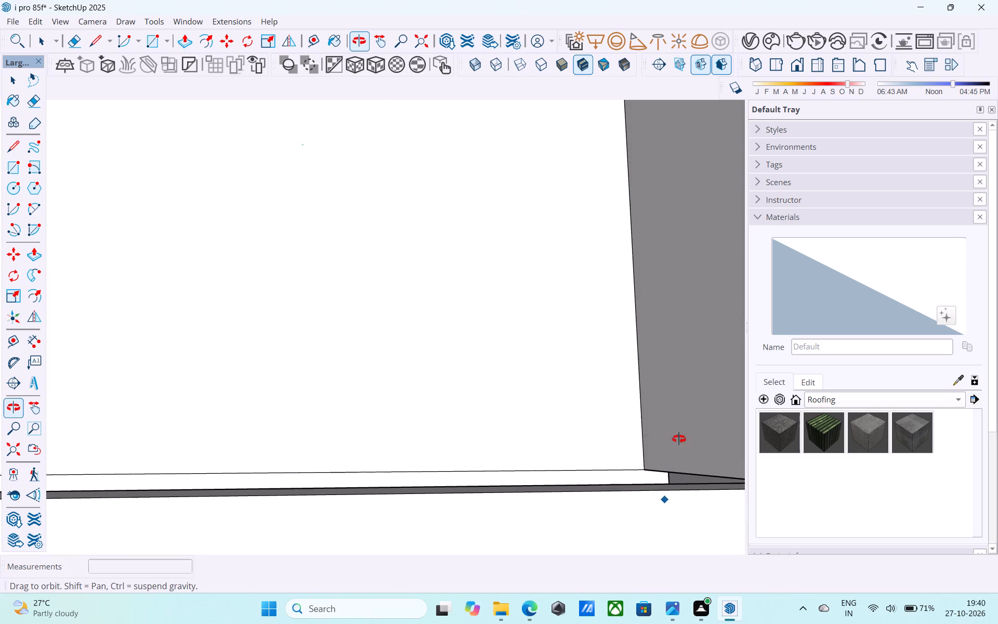
middle_drag(679, 439, 679, 438)
key(l)
scroll(669, 437, up, 5)
scroll(644, 447, down, 5)
shift+middle_drag(634, 461, 650, 428)
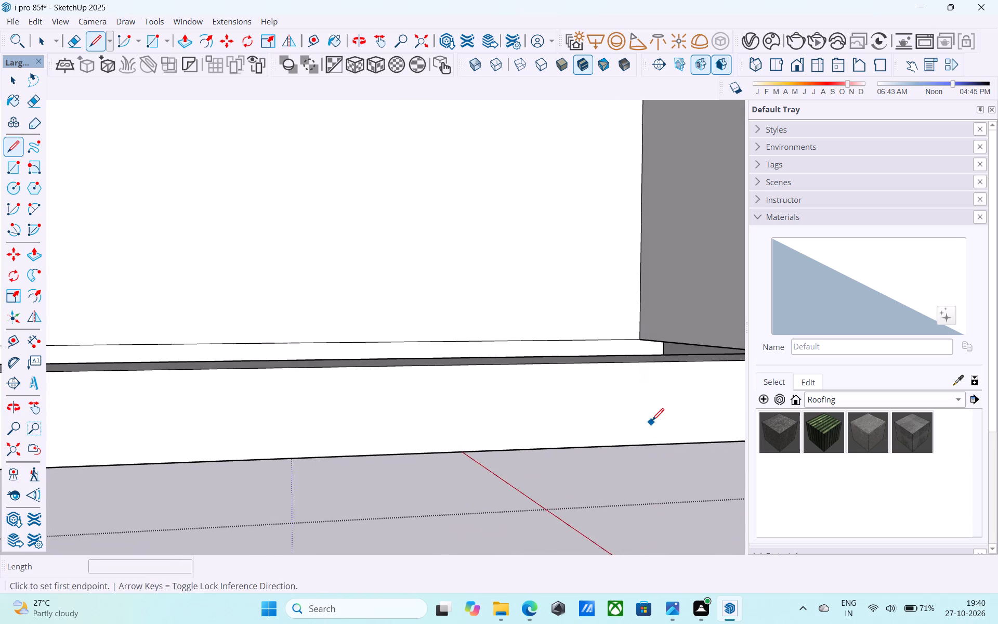
middle_drag(652, 422, 636, 515)
scroll(646, 419, up, 5)
click(625, 363)
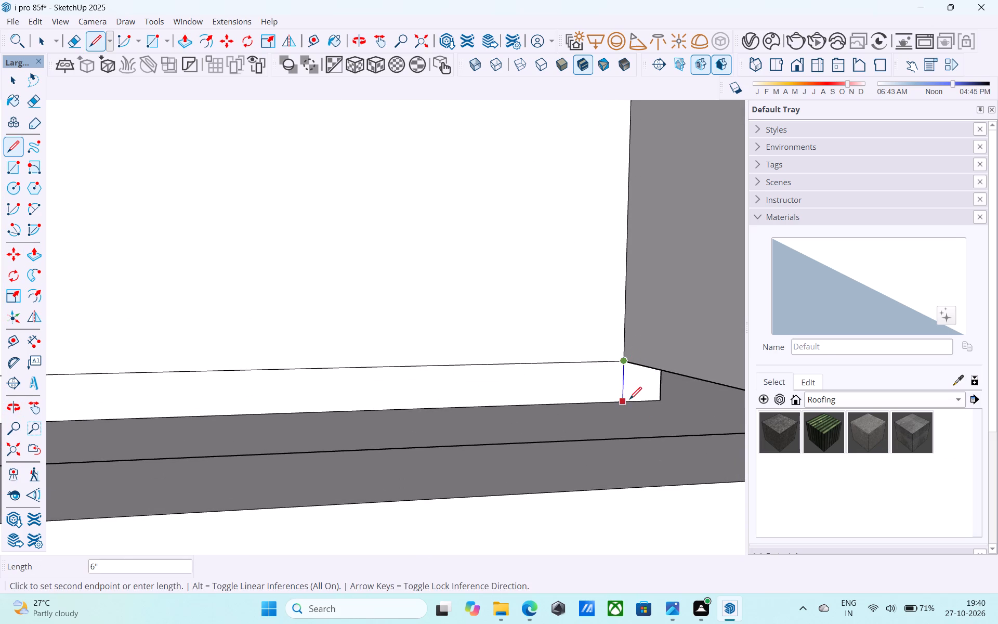
click(628, 401)
Push/Pull the small face below the return wall forward until it is flush with the wall and meets the front sill.
key(space)
click(632, 392)
key(p)
click(632, 392)
scroll(644, 396, down, 3)
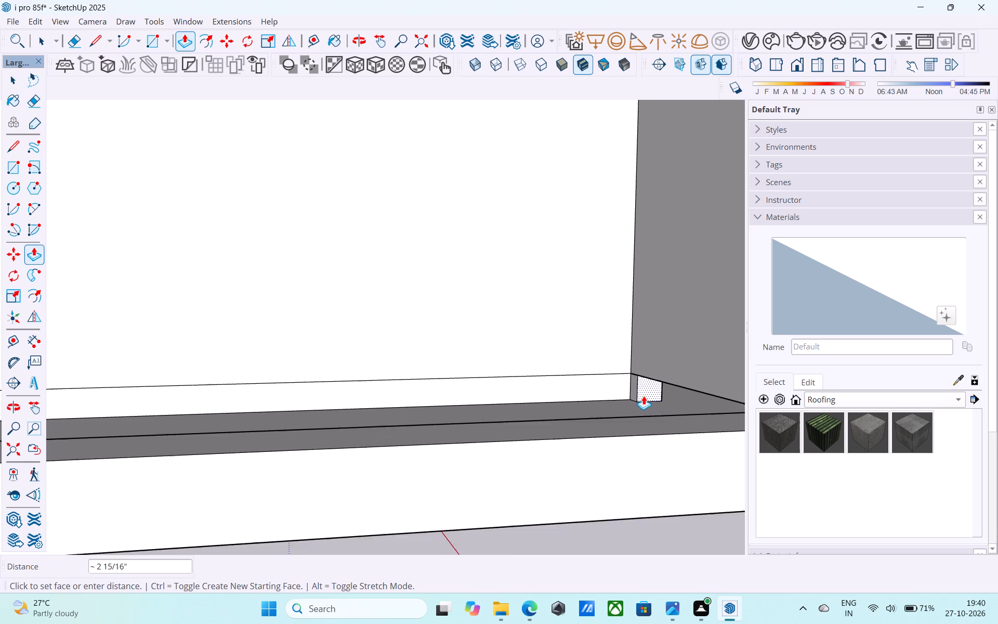
scroll(644, 396, down, 11)
click(707, 416)
Erase the horizontal lines between the bottom bands and the main faces of the balcony's back wall and return wall.
middle_drag(661, 394, 846, 502)
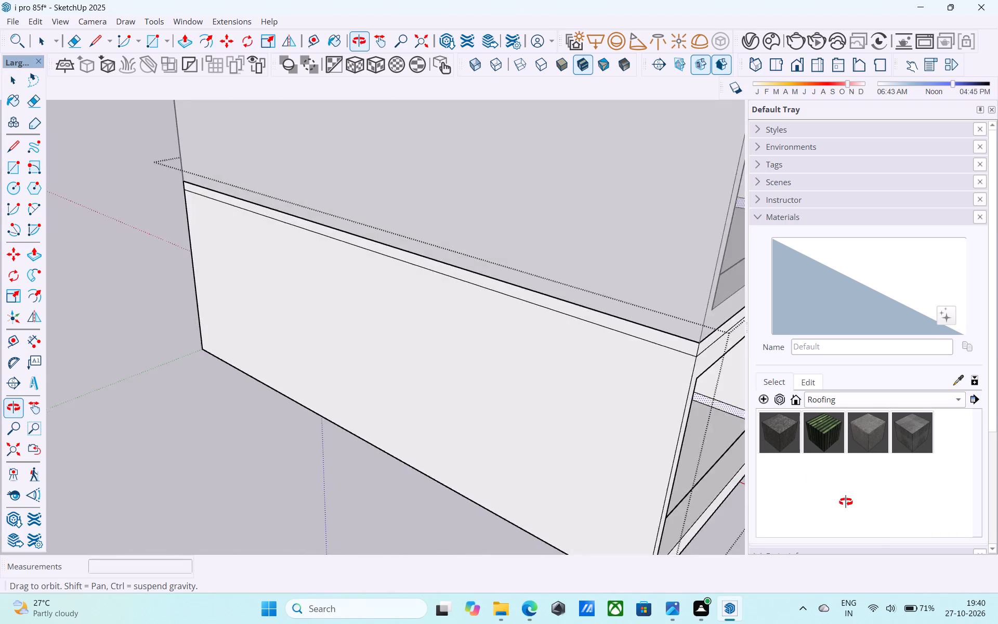
middle_drag(846, 502, 568, 466)
key(e)
scroll(497, 466, up, 4)
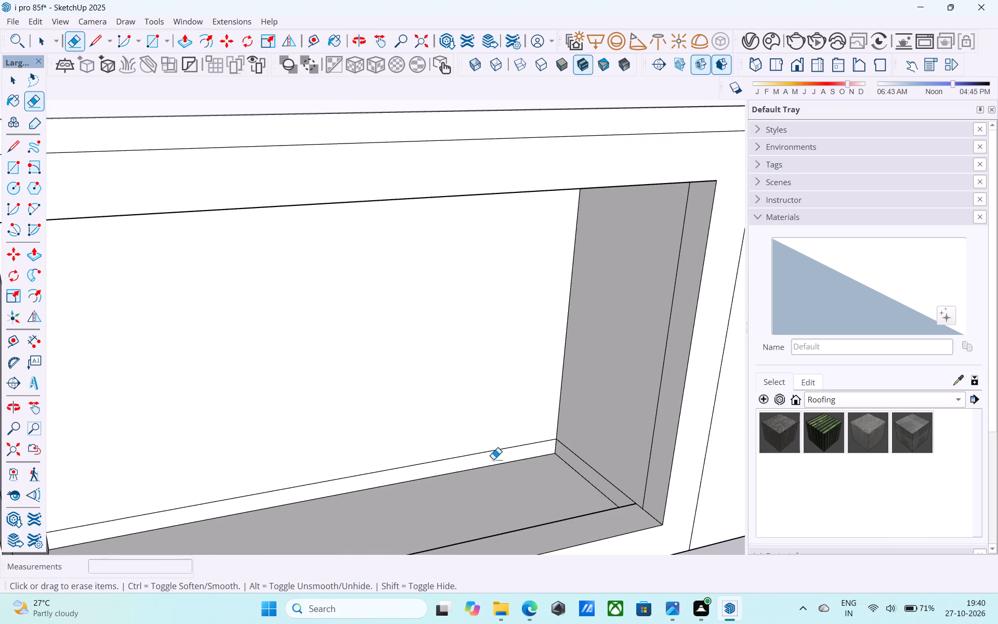
click(494, 457)
drag(587, 451, 589, 463)
drag(519, 449, 517, 443)
Push/Pull the inner face of the balcony's front sill about 3" to align with the vertical line on the return wall.
scroll(517, 434, down, 5)
shift+middle_drag(517, 434, 363, 414)
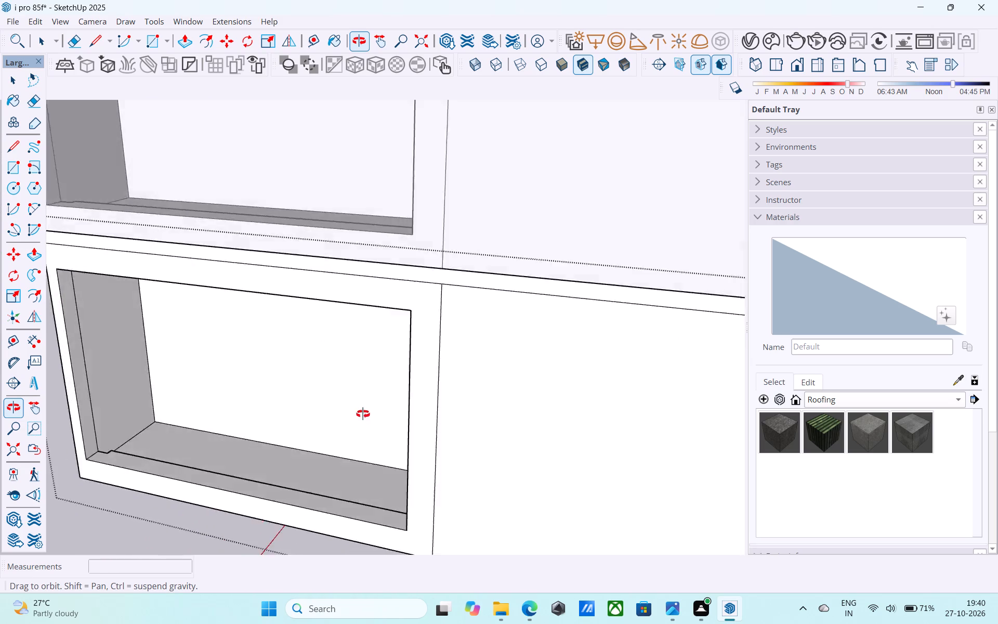
shift+middle_drag(363, 414, 524, 383)
scroll(576, 427, up, 9)
middle_drag(568, 439, 668, 483)
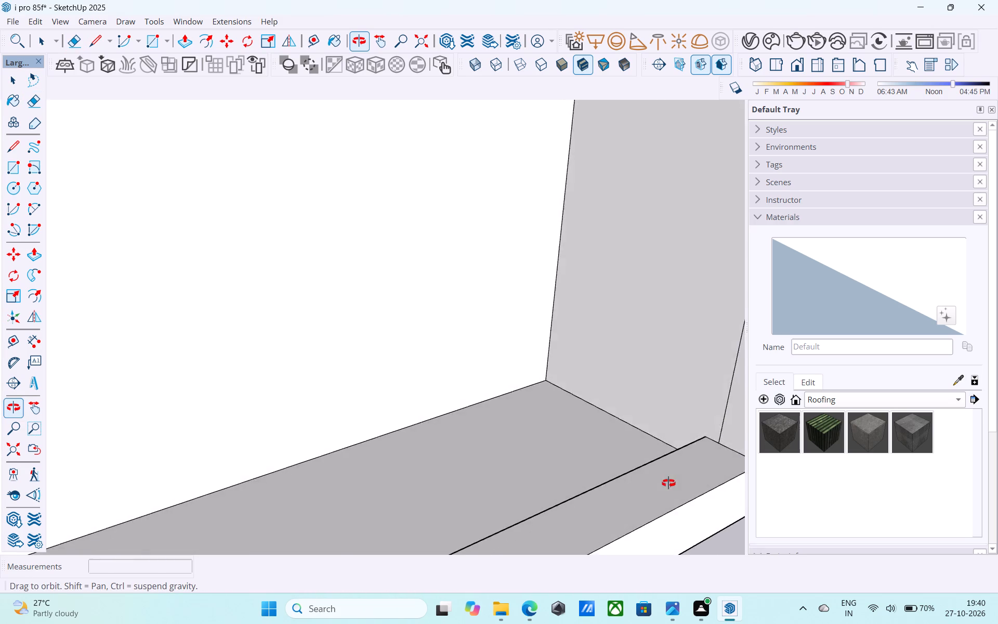
middle_drag(668, 483, 790, 426)
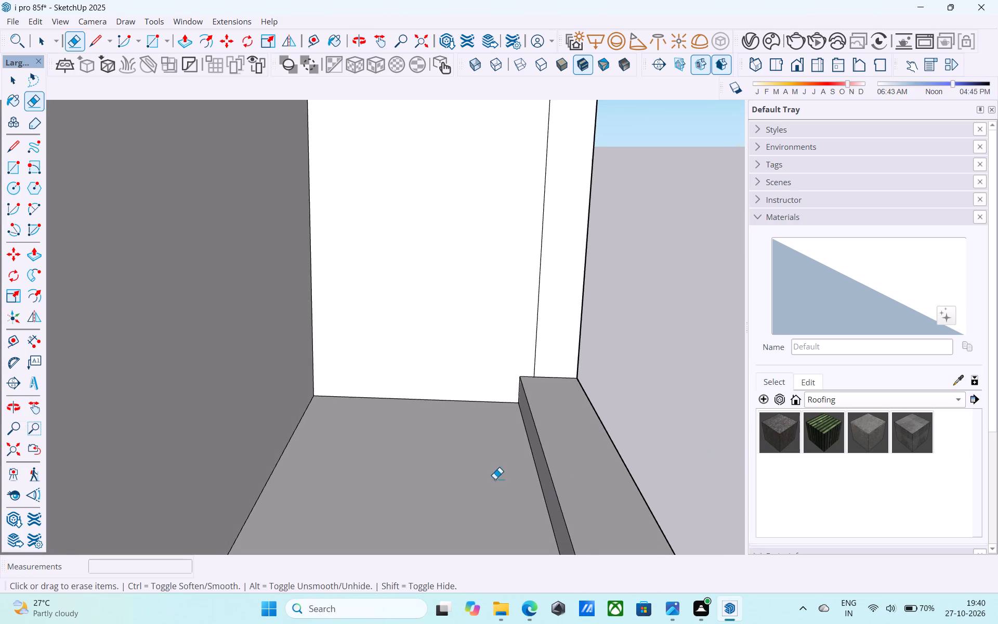
key(space)
scroll(522, 444, up, 4)
click(530, 435)
click(534, 433)
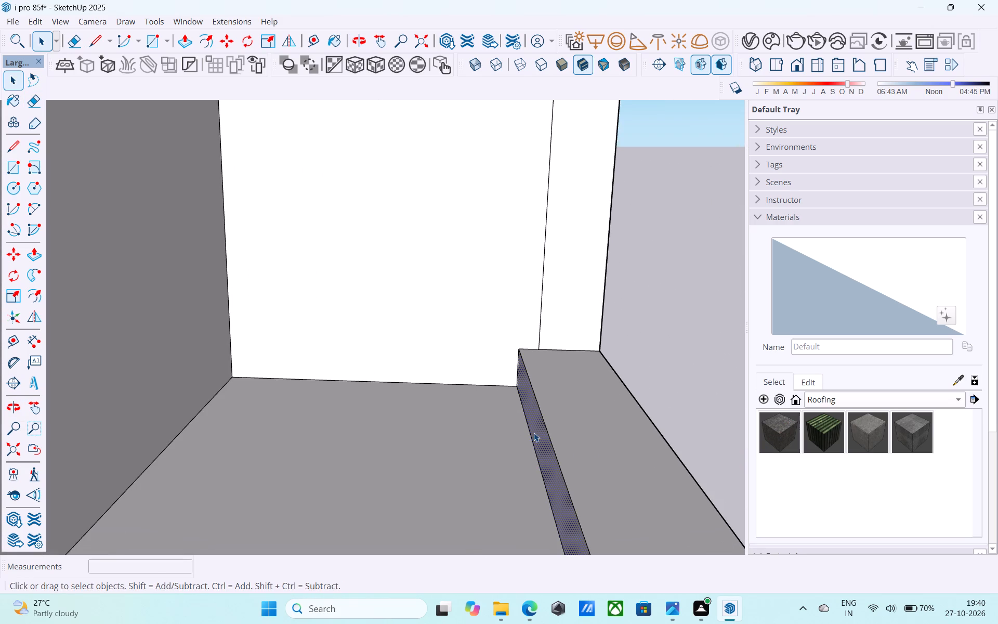
key(p)
click(534, 433)
click(532, 422)
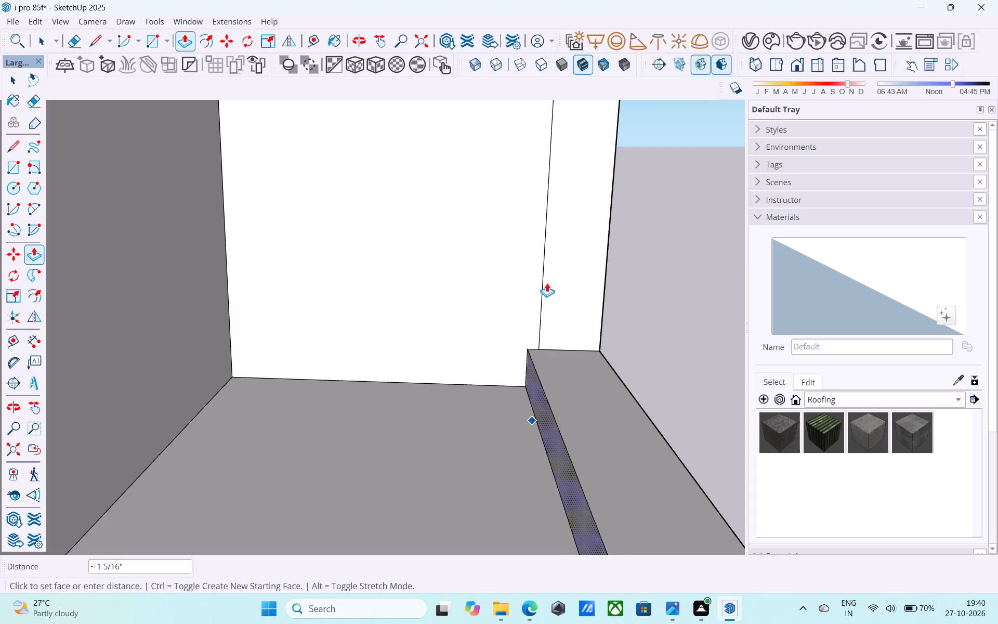
click(544, 272)
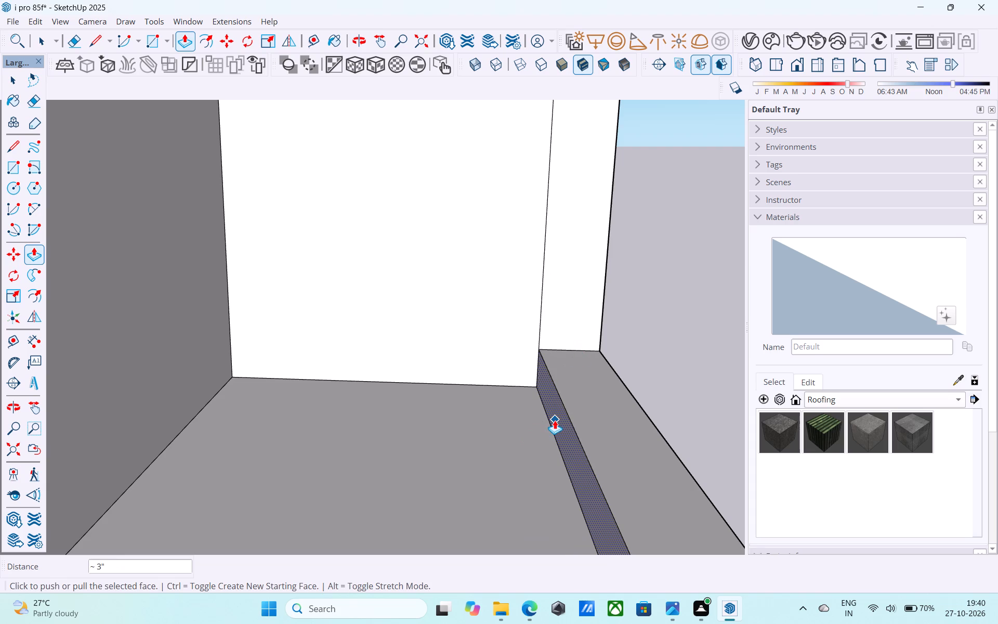
Save the model with the finished balcony walls.
middle_drag(549, 421, 187, 432)
scroll(351, 407, down, 9)
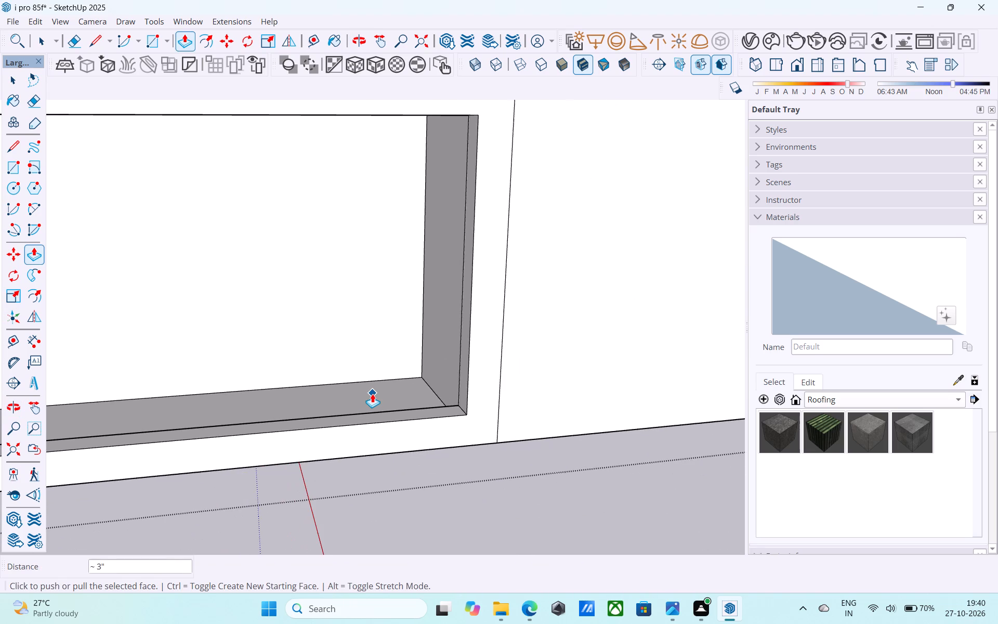
scroll(372, 394, down, 5)
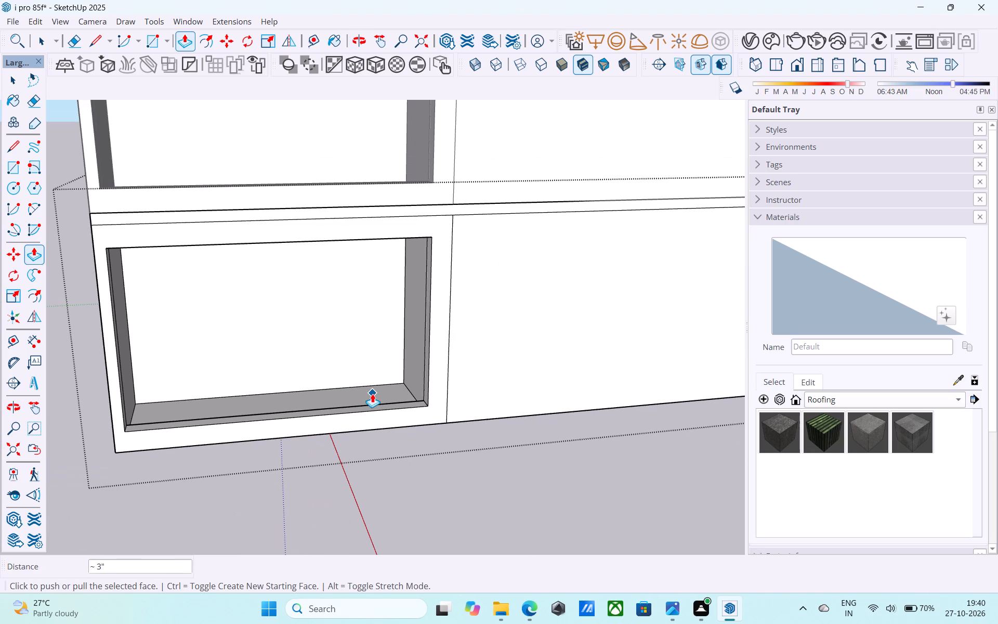
scroll(372, 394, down, 9)
middle_drag(372, 394, 376, 402)
key(ctrl+s)
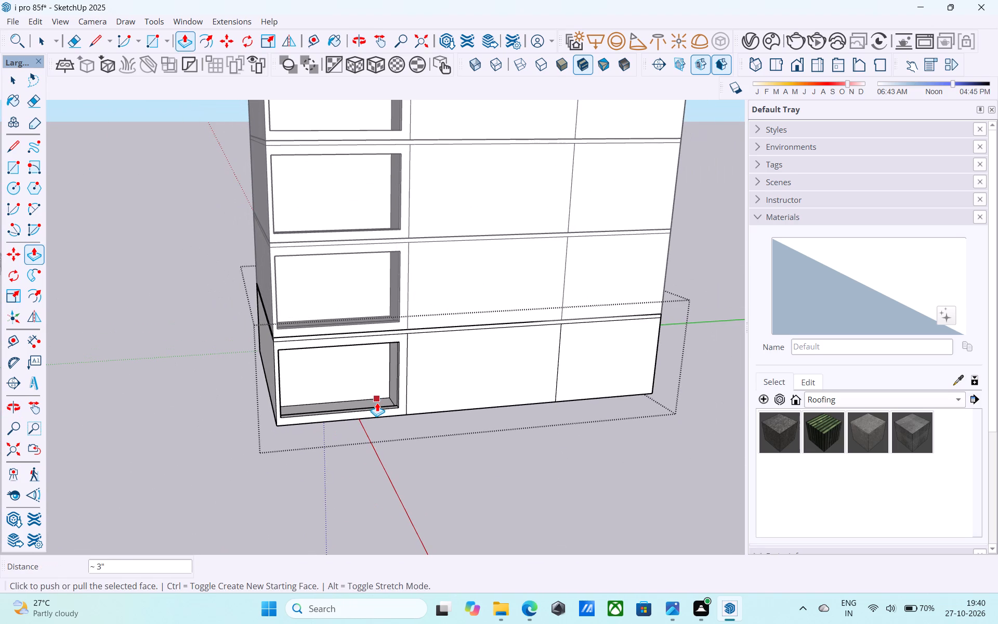
Examine the tower's front facade to check the recessed balconies repeated on the stacked floors.
key(space)
scroll(378, 402, down, 5)
shift+middle_drag(378, 402, 382, 414)
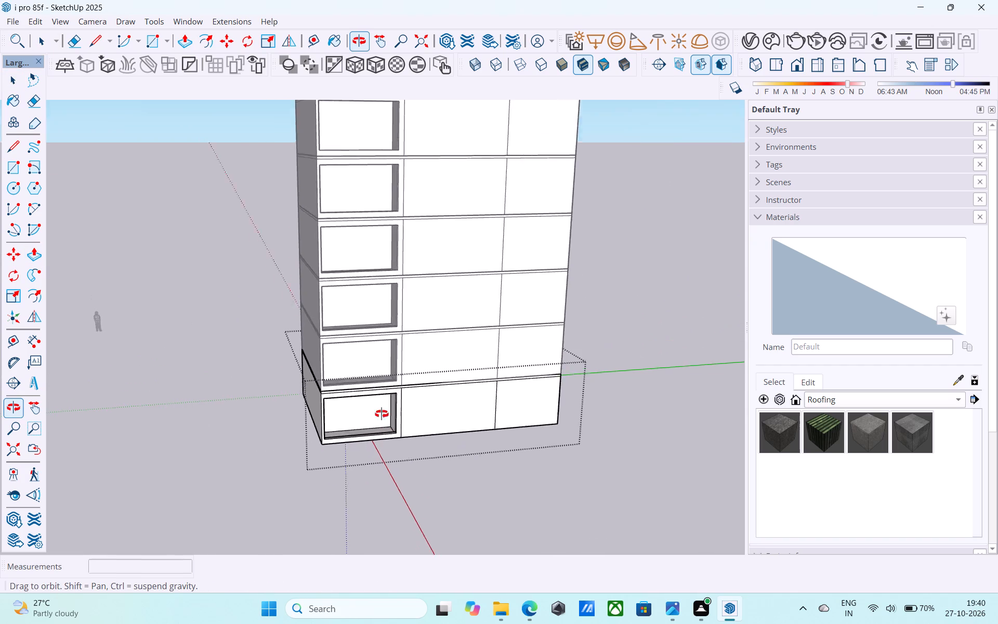
shift+middle_drag(382, 414, 376, 363)
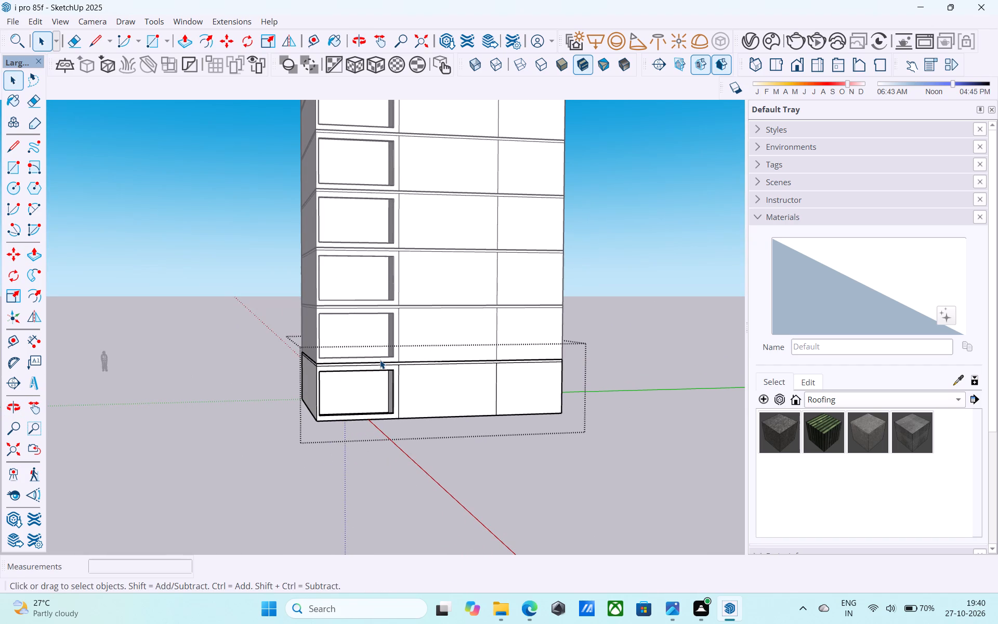
scroll(380, 360, down, 5)
middle_click(380, 360)
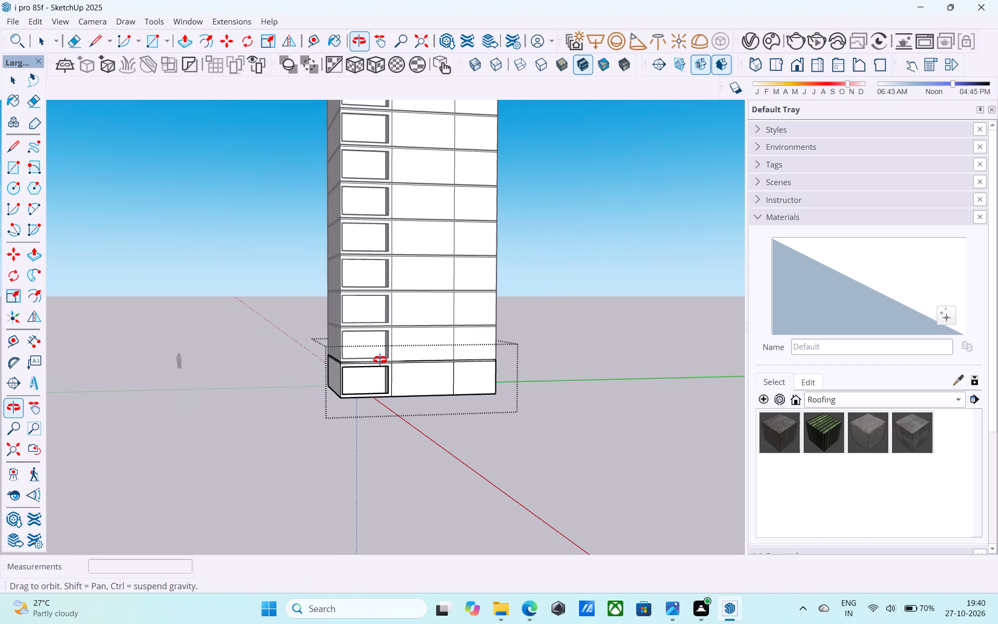
scroll(380, 360, up, 6)
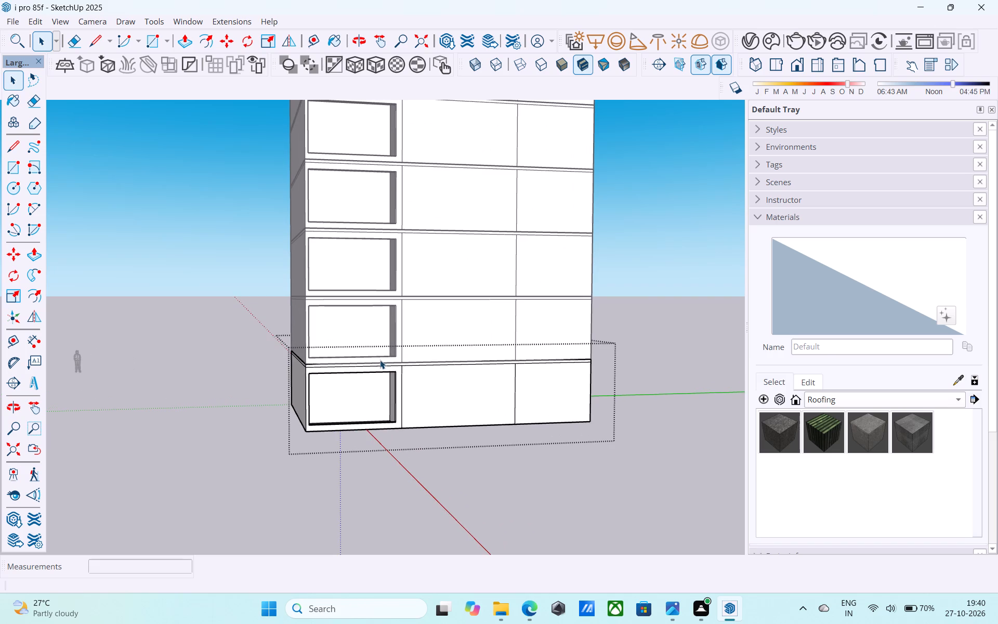
scroll(380, 360, down, 4)
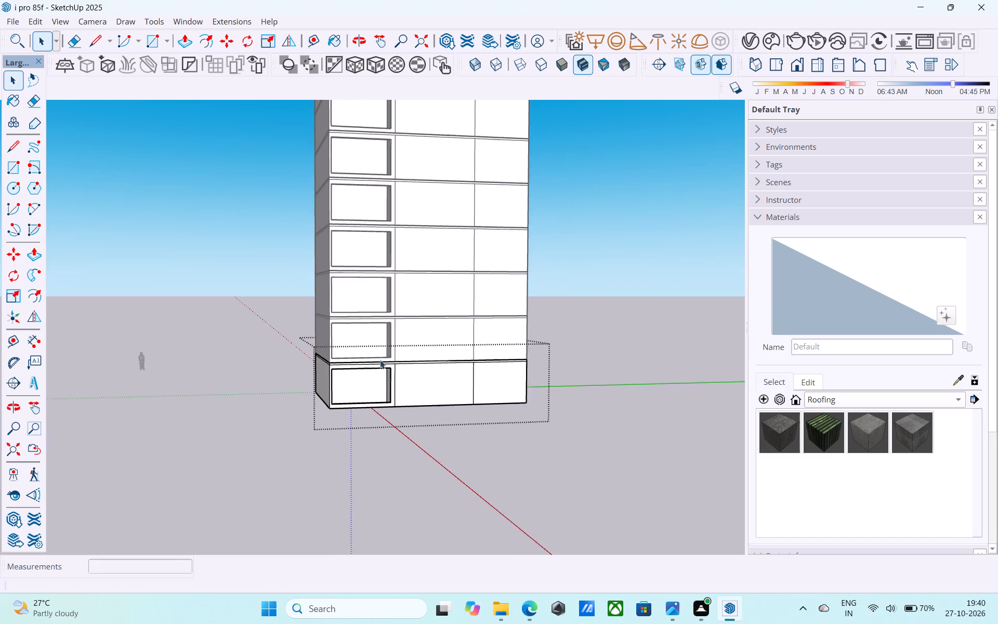
scroll(380, 360, down, 2)
middle_drag(449, 387, 411, 405)
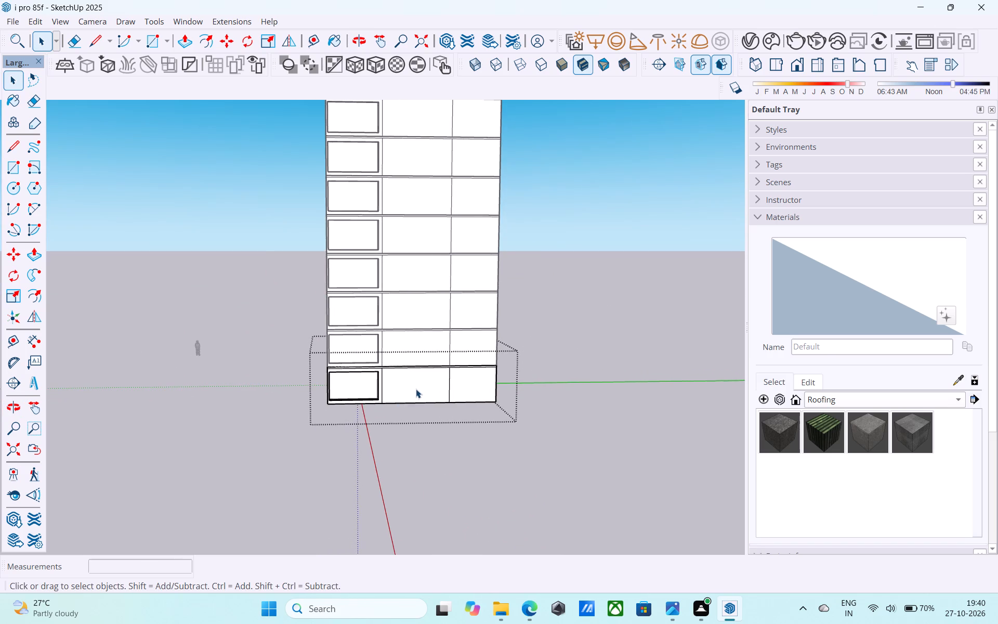
Copy the vertical dividing edge beside the ground-floor balcony to the middle of the adjacent facade bay.
scroll(416, 388, up, 12)
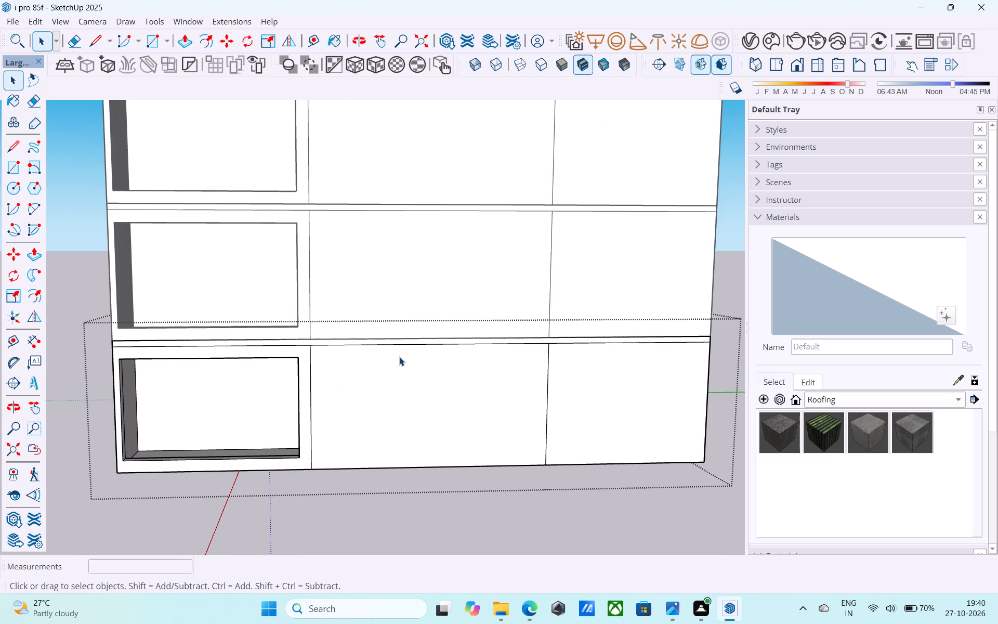
scroll(399, 357, down, 5)
scroll(343, 381, up, 4)
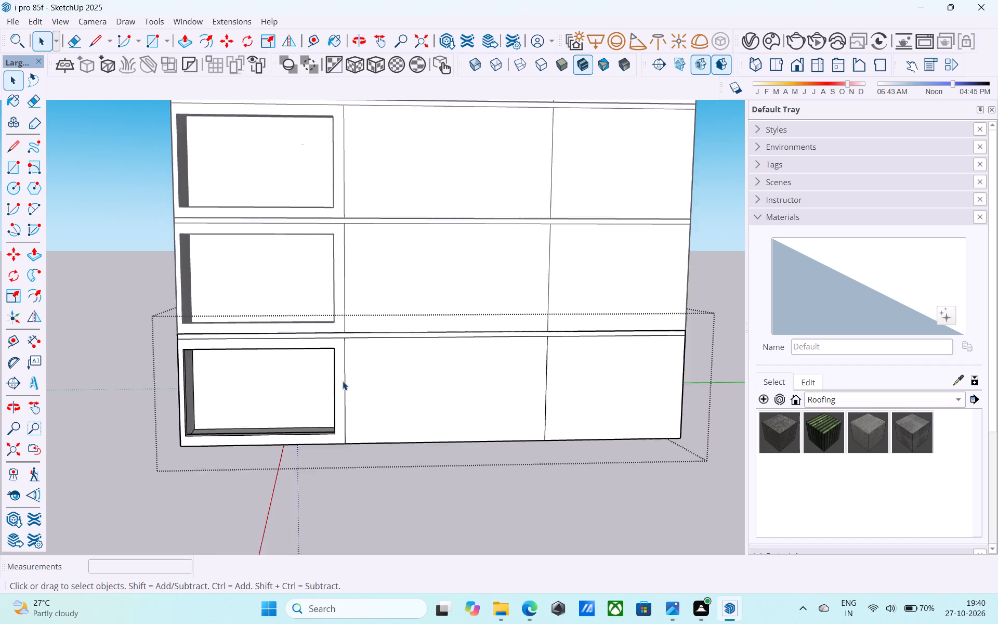
click(345, 383)
key(m)
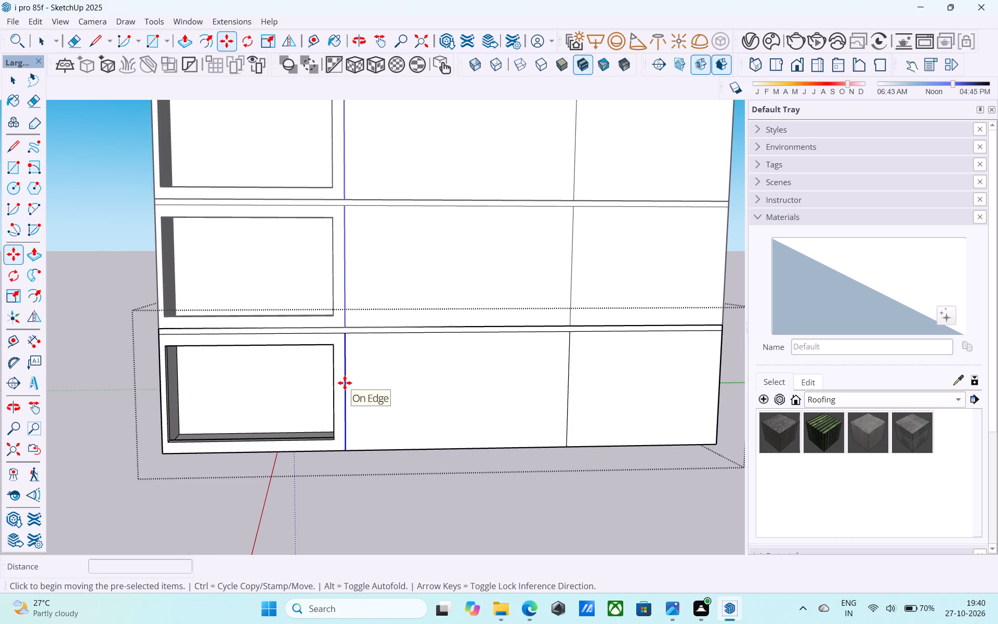
click(348, 335)
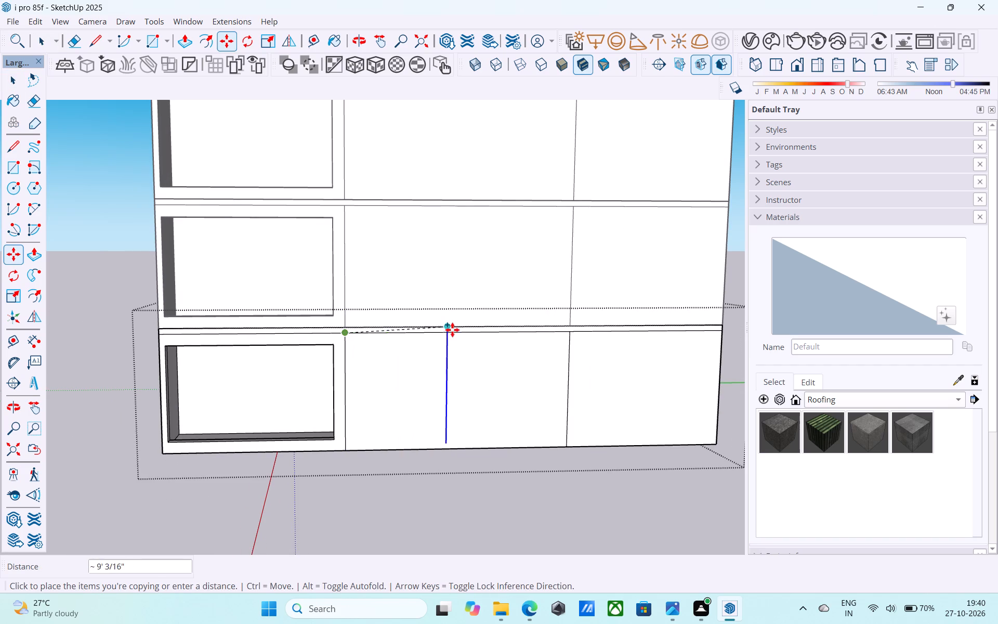
click(454, 334)
key(space)
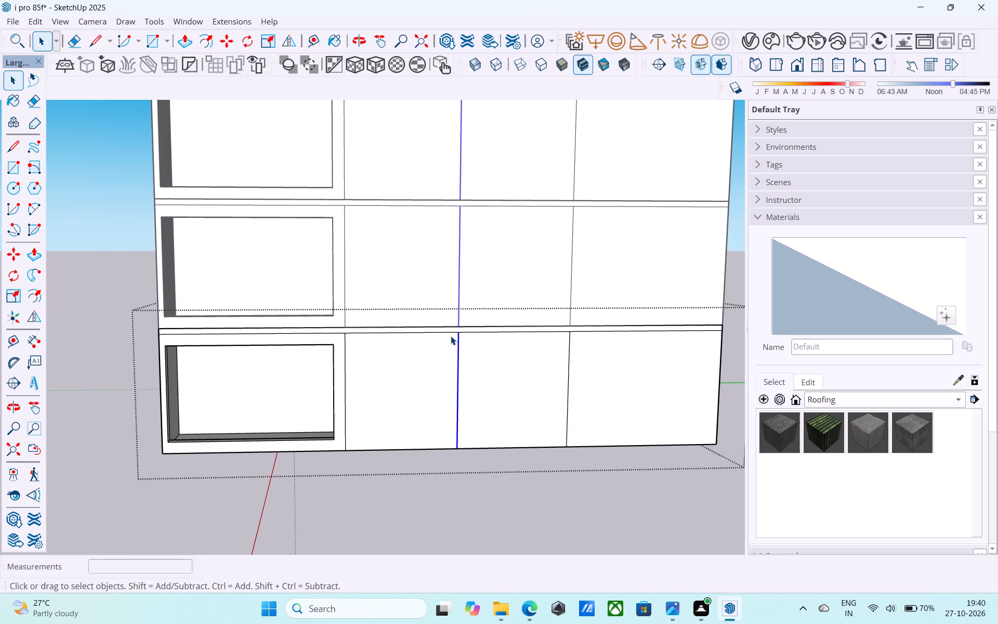
Examine the tower's facade from the side, front and above, including the balcony recesses, the divided middle bay and the roof edge.
scroll(451, 336, down, 11)
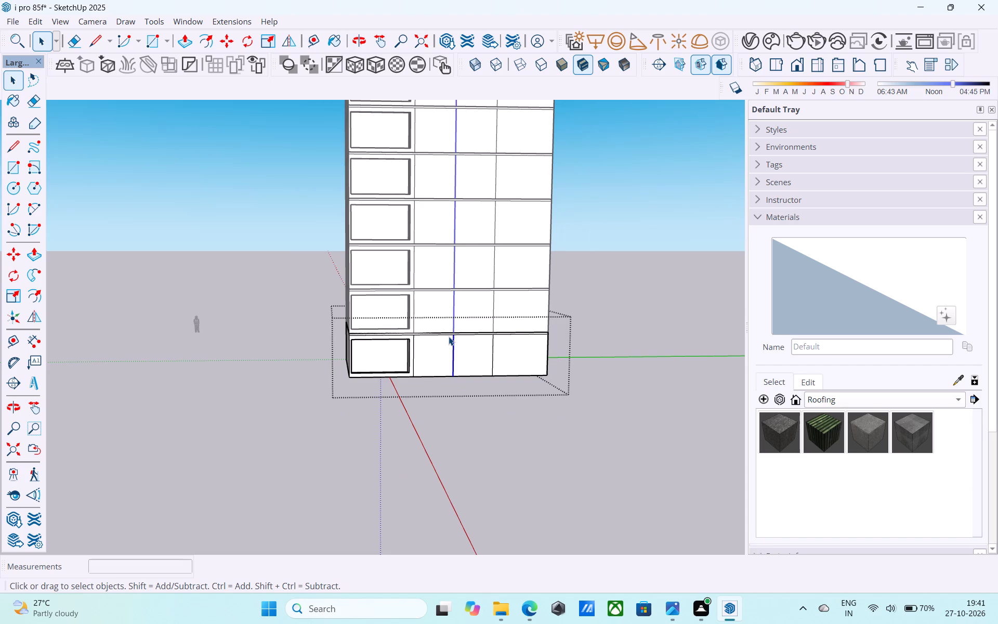
scroll(408, 370, down, 6)
scroll(395, 438, down, 6)
middle_drag(391, 439, 408, 384)
scroll(400, 291, up, 5)
middle_drag(387, 341, 706, 383)
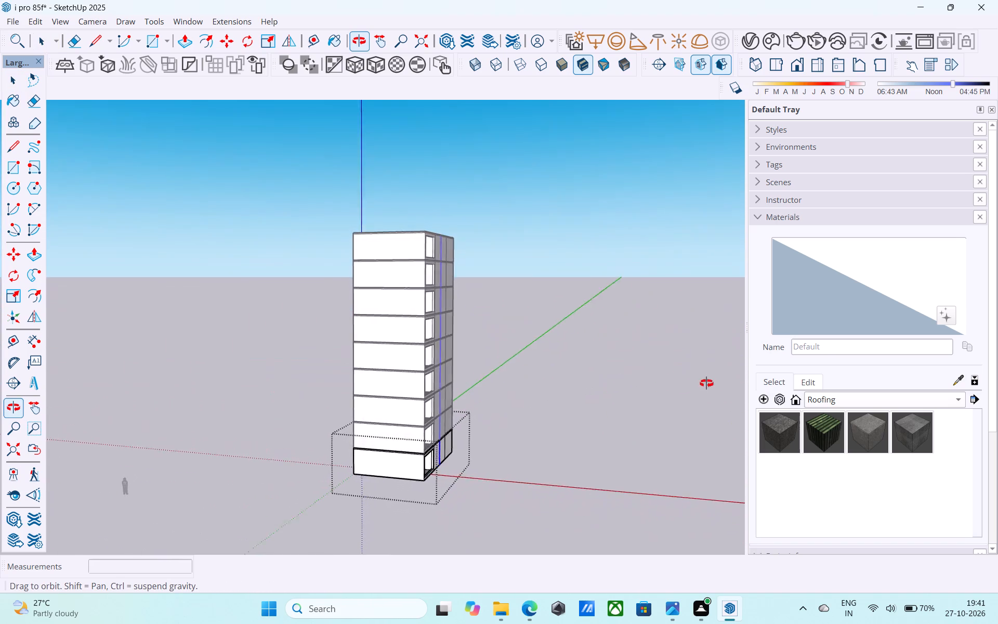
middle_drag(706, 383, 531, 434)
scroll(392, 490, up, 7)
scroll(396, 441, up, 3)
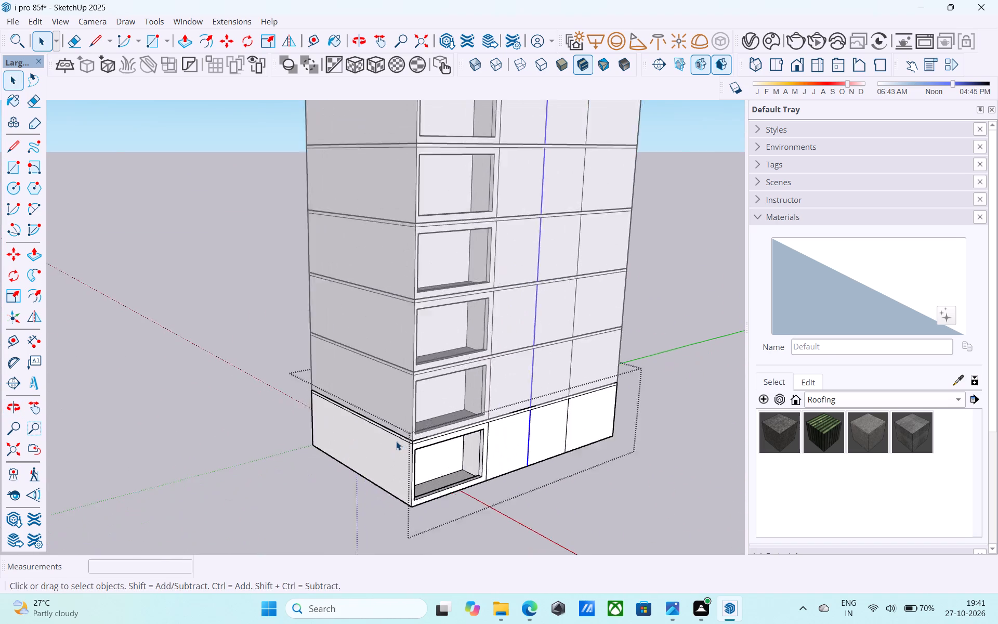
scroll(396, 441, up, 14)
middle_drag(408, 480, 414, 454)
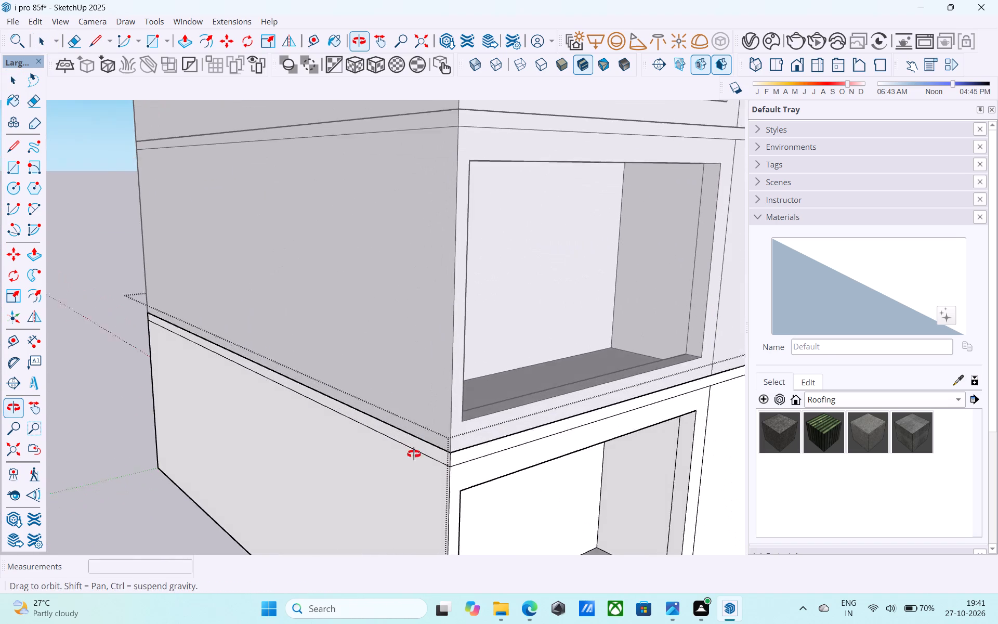
middle_drag(414, 454, 424, 362)
scroll(423, 380, up, 6)
scroll(424, 362, down, 5)
scroll(381, 376, down, 10)
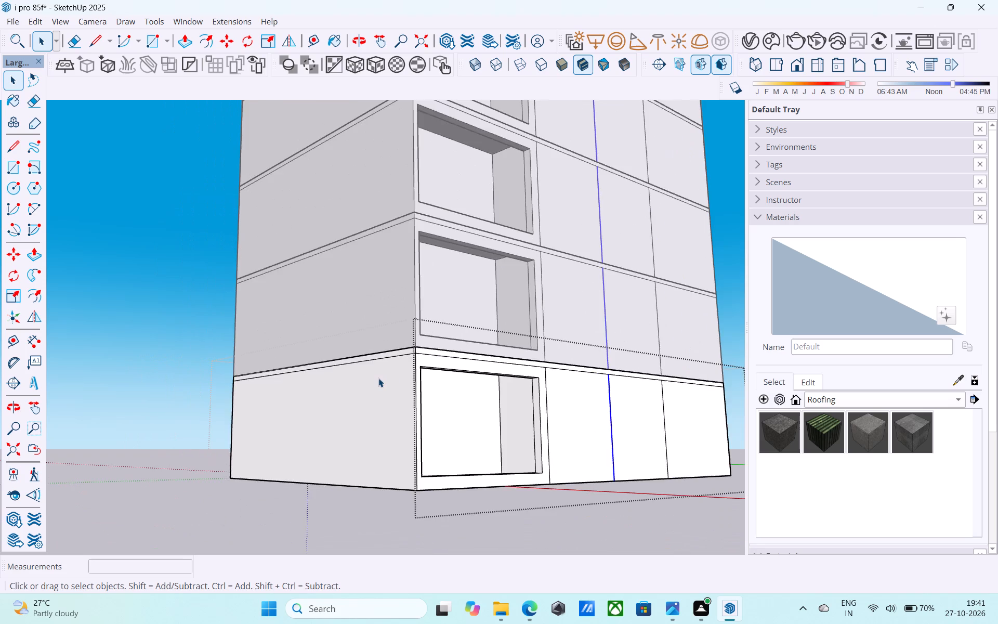
scroll(378, 378, down, 4)
middle_drag(514, 363, 349, 412)
scroll(346, 412, down, 5)
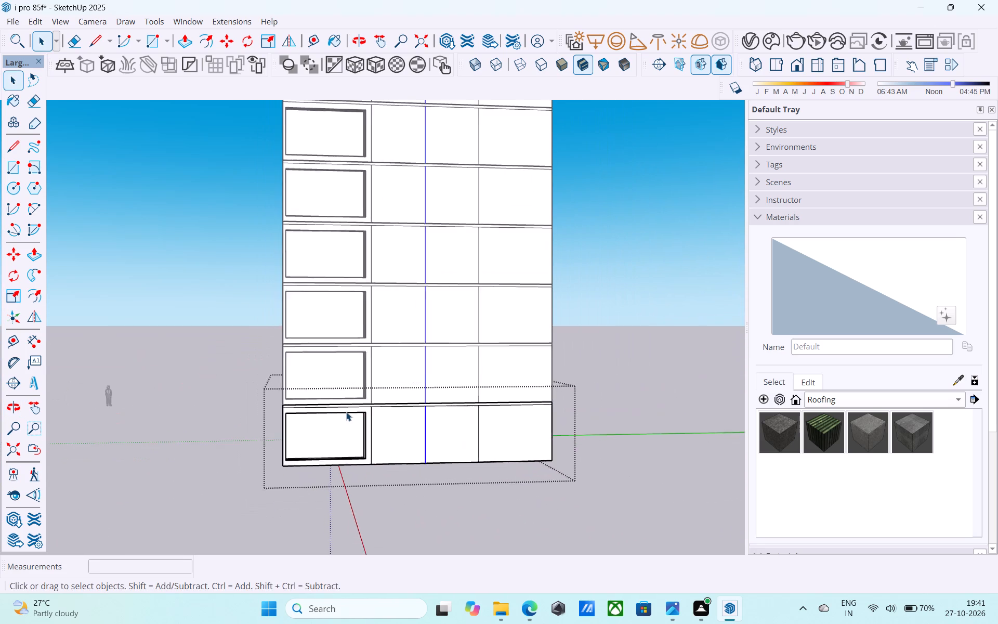
scroll(346, 412, down, 13)
middle_drag(346, 411, 336, 512)
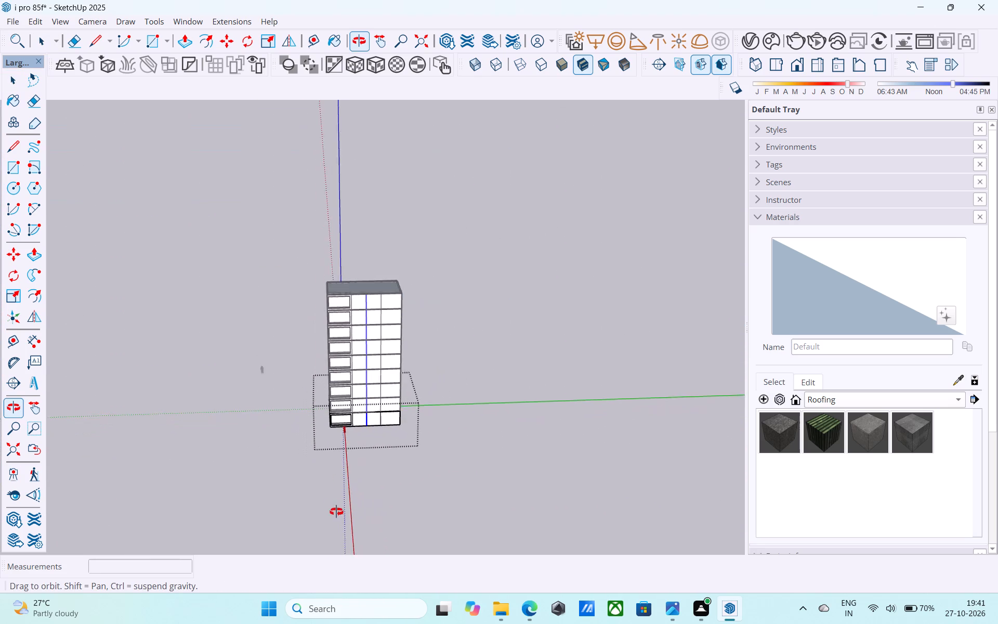
middle_drag(336, 512, 312, 623)
scroll(356, 310, up, 2)
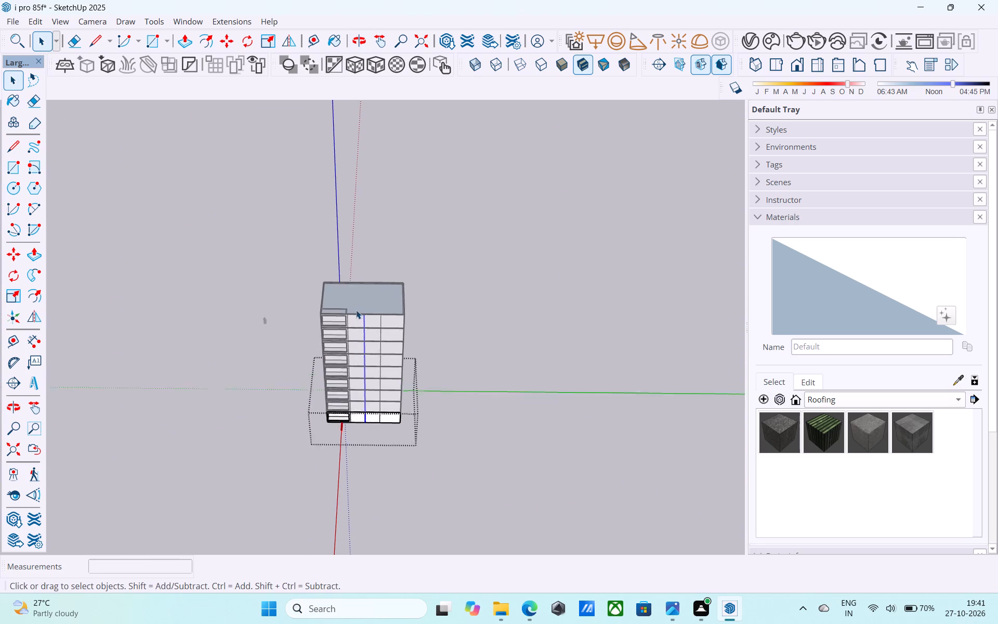
scroll(356, 310, up, 9)
scroll(342, 324, up, 15)
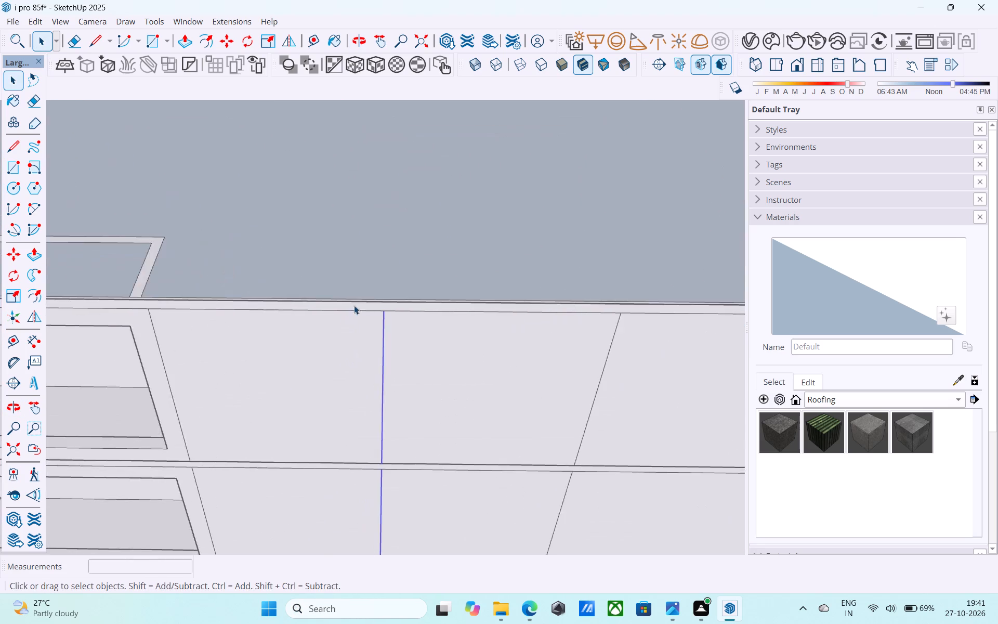
Examine the tower's divided facade bays from above, below and the front, and leave the floor component.
scroll(354, 305, up, 9)
scroll(372, 296, down, 10)
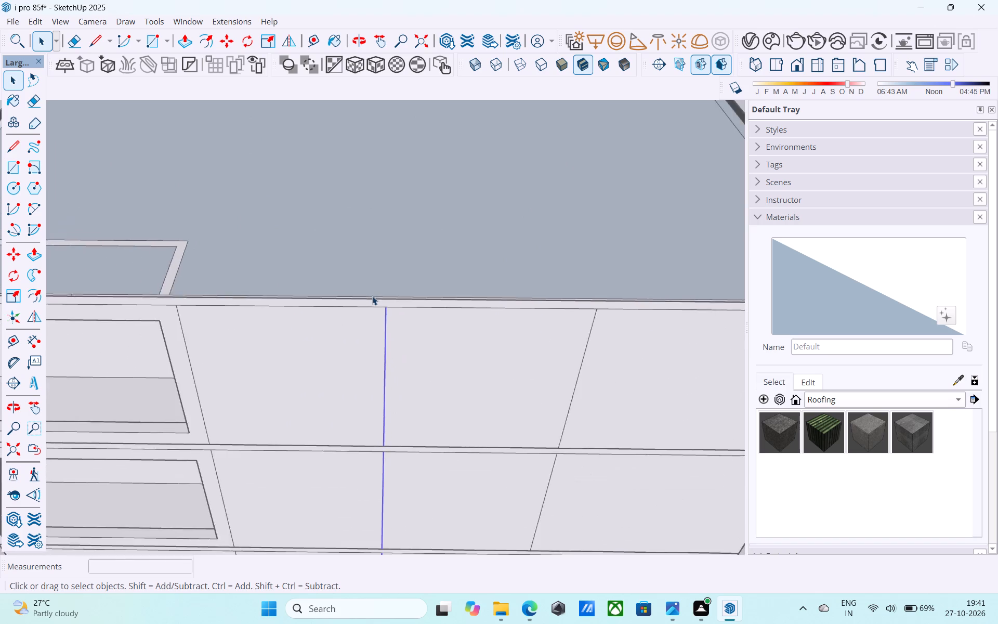
scroll(372, 296, down, 9)
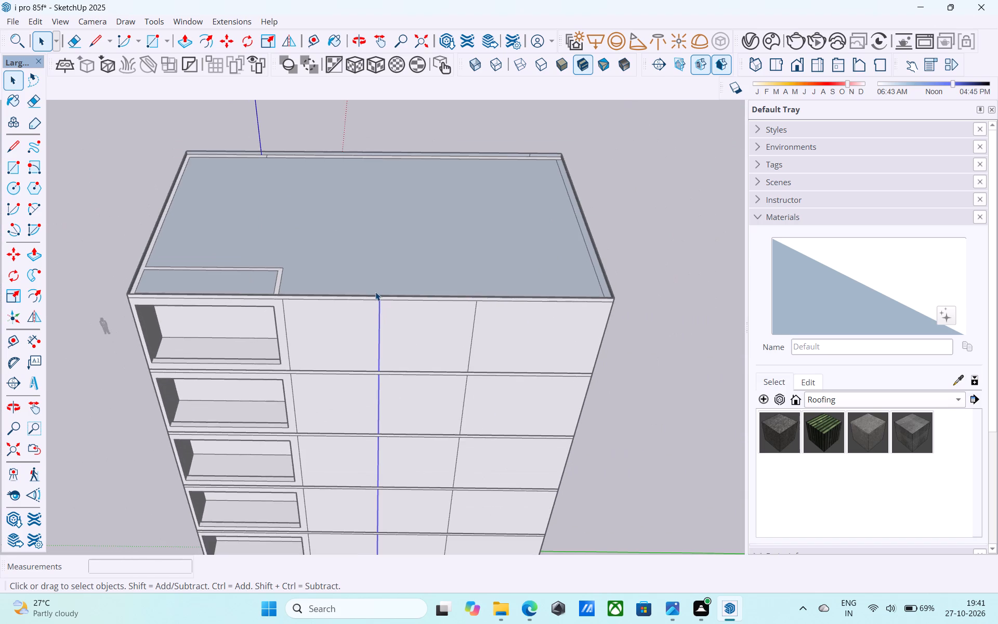
scroll(407, 317, down, 2)
middle_drag(441, 373, 456, 209)
middle_drag(413, 331, 445, 155)
middle_drag(405, 328, 413, 190)
scroll(409, 186, down, 3)
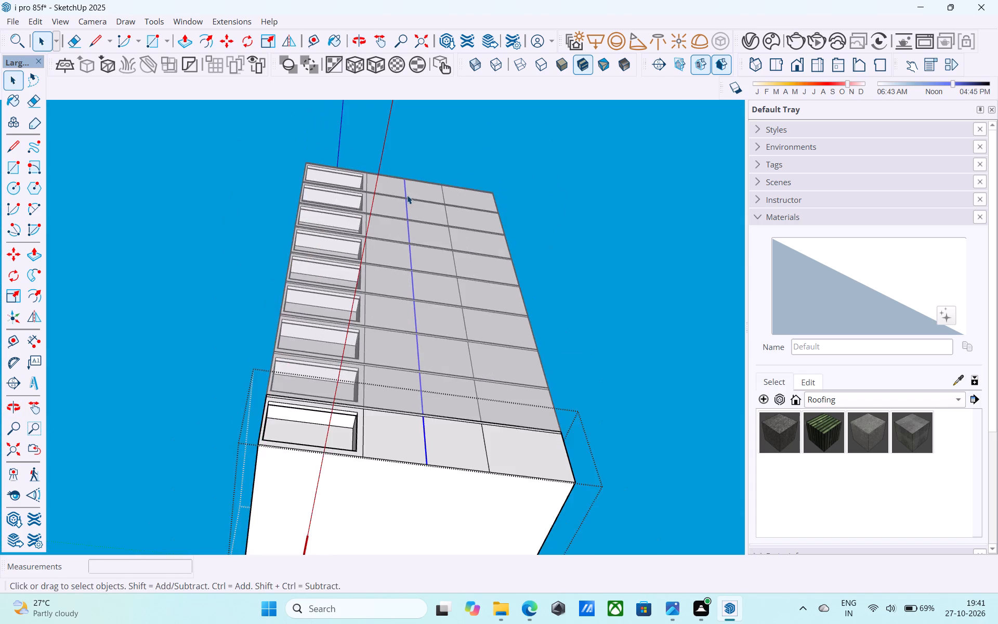
scroll(407, 195, down, 5)
middle_drag(405, 209, 438, 443)
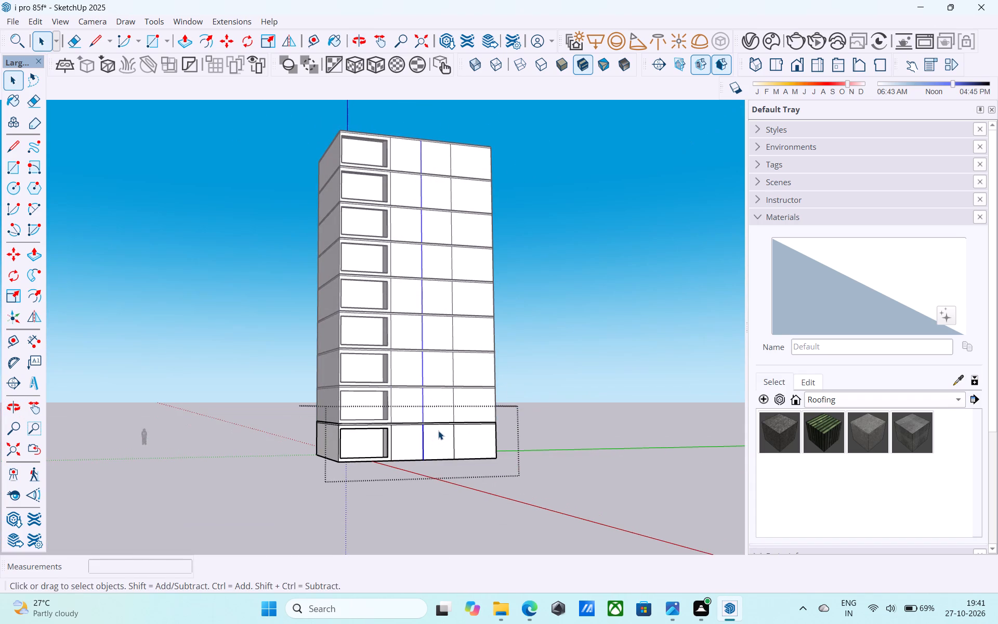
scroll(445, 393, down, 4)
middle_drag(448, 394, 391, 447)
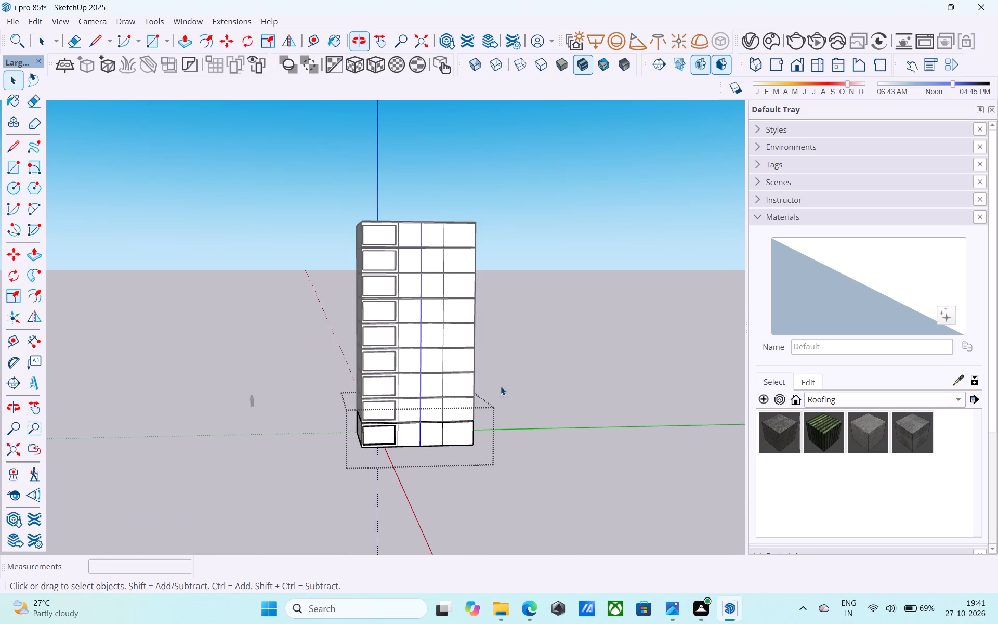
click(514, 379)
Copy the ground-floor component about 153' out onto the open ground in front of the tower.
scroll(341, 333, down, 7)
middle_drag(416, 401, 415, 477)
middle_drag(411, 475, 405, 465)
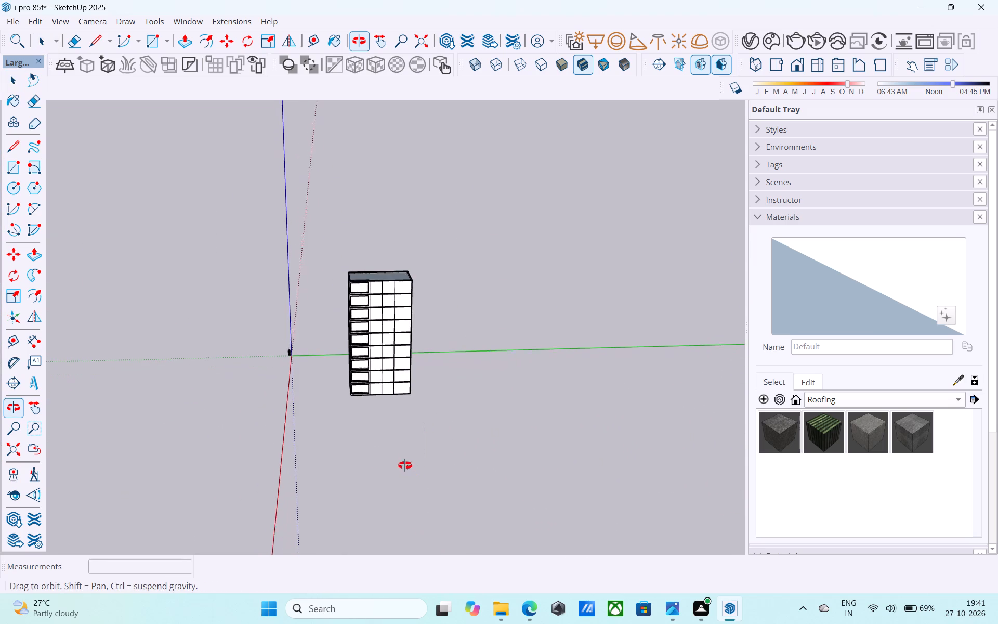
middle_drag(405, 465, 425, 337)
scroll(399, 380, up, 20)
scroll(399, 380, up, 1)
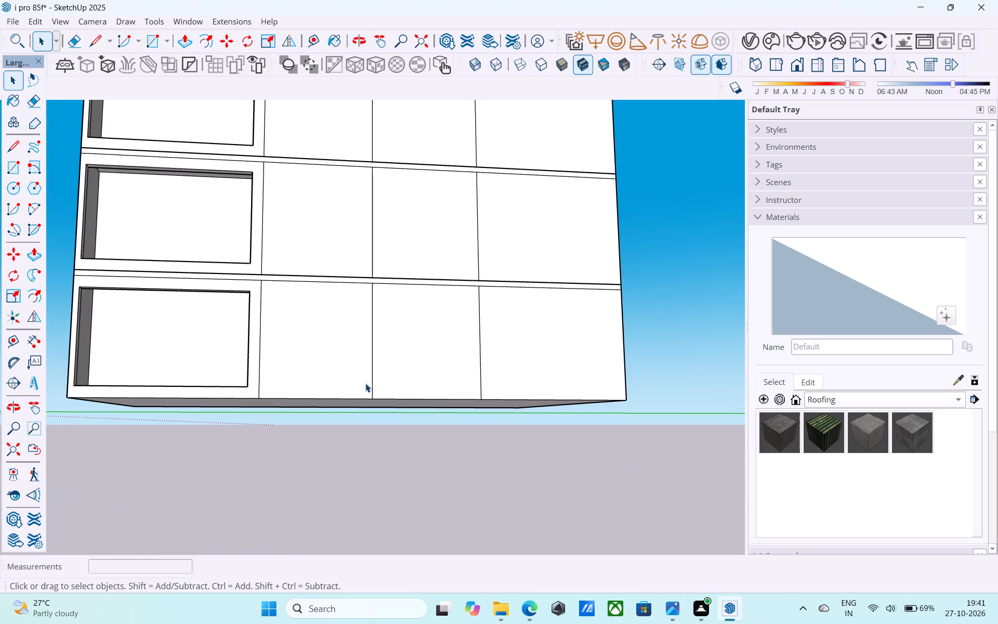
click(365, 383)
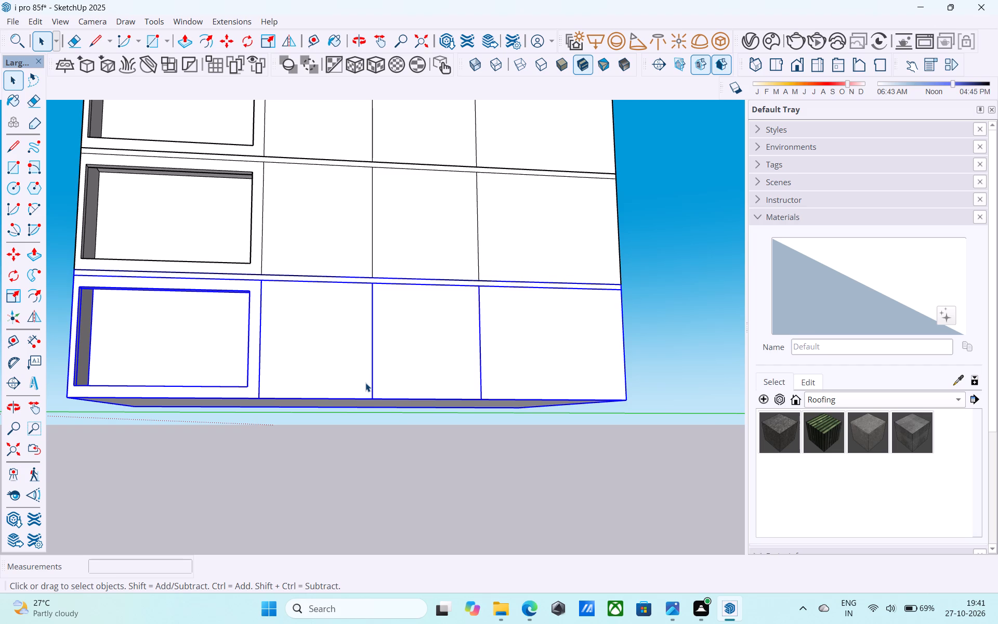
scroll(365, 383, down, 12)
middle_drag(365, 382, 378, 378)
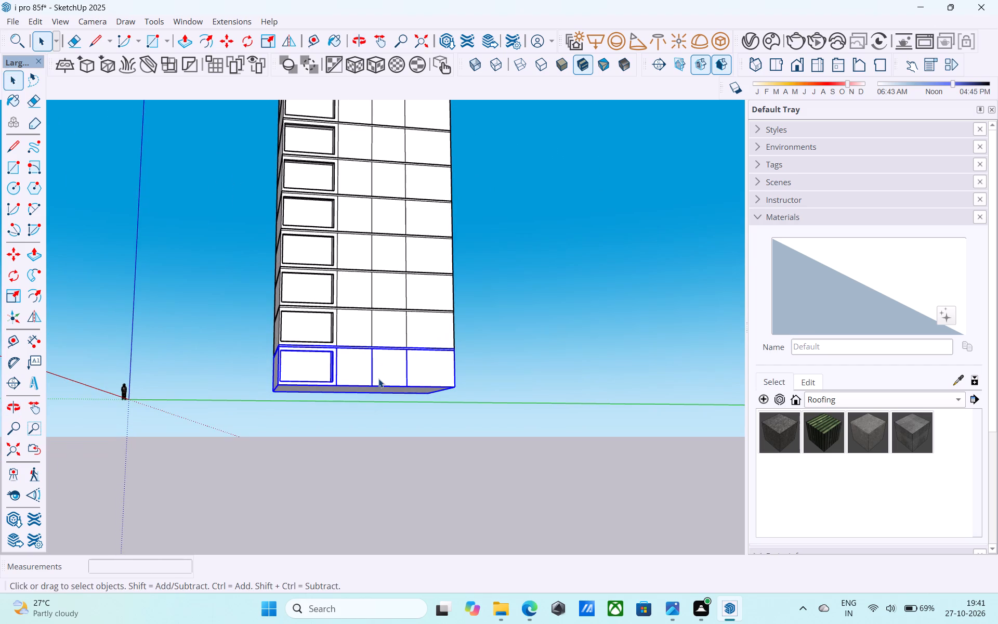
key(m)
ctrl+click(378, 379)
scroll(379, 395, down, 3)
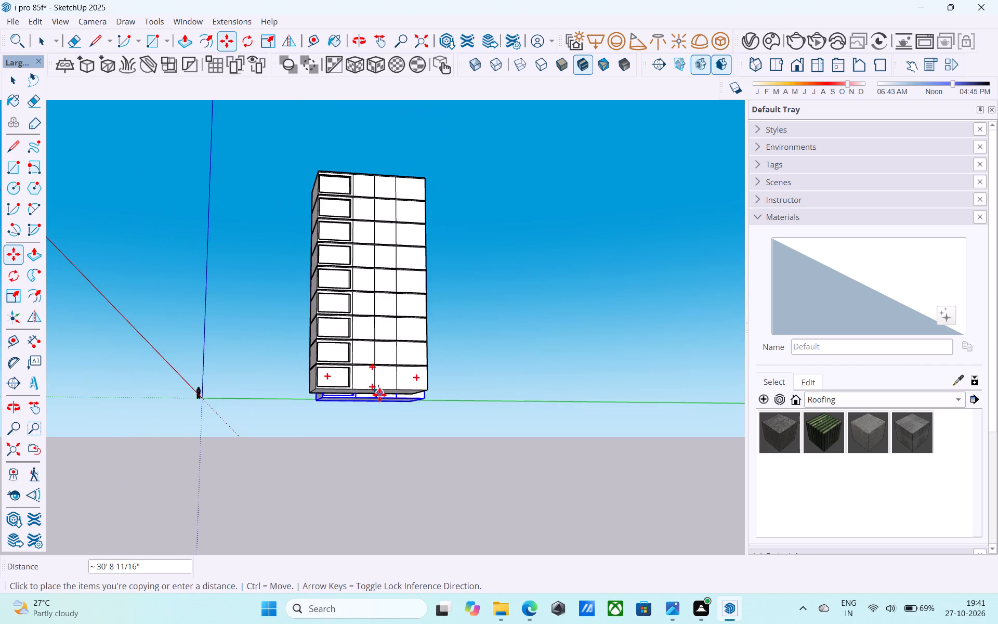
scroll(379, 395, down, 9)
middle_drag(383, 412, 385, 575)
click(438, 490)
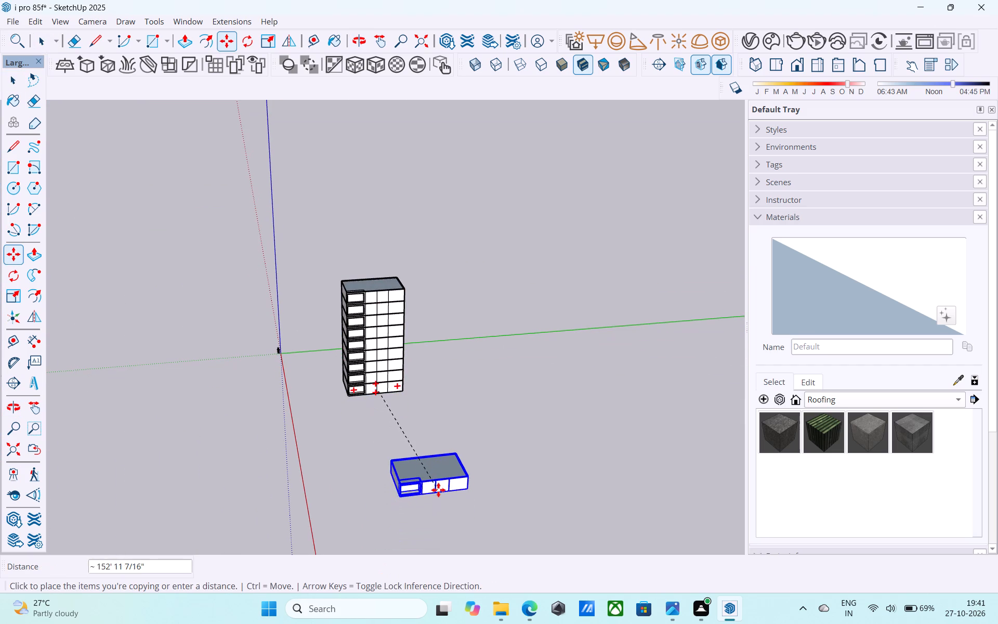
Explode the copied floor component in front of the tower.
middle_drag(444, 489, 344, 341)
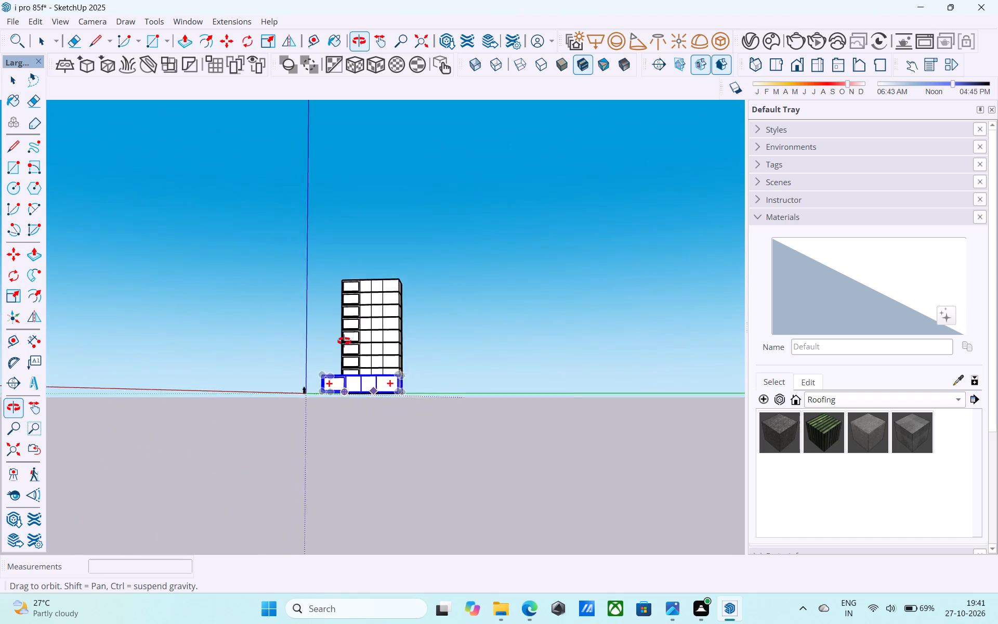
middle_drag(344, 341, 357, 428)
scroll(370, 433, up, 7)
key(space)
click(396, 468)
right_click(396, 468)
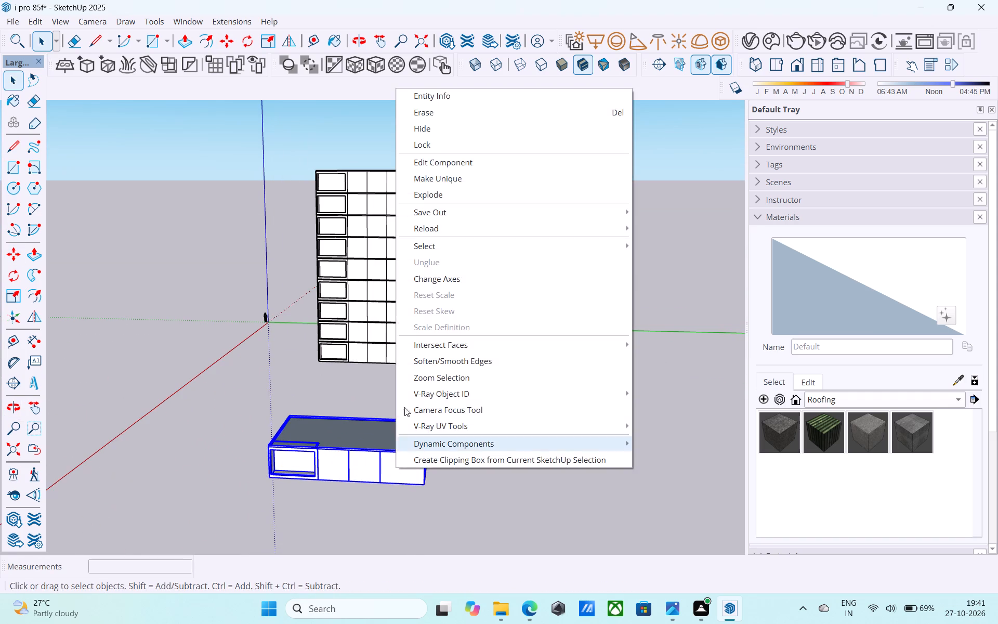
click(457, 188)
click(497, 353)
Delete the top faces over the main room and the balcony of the exploded floor copy.
click(367, 459)
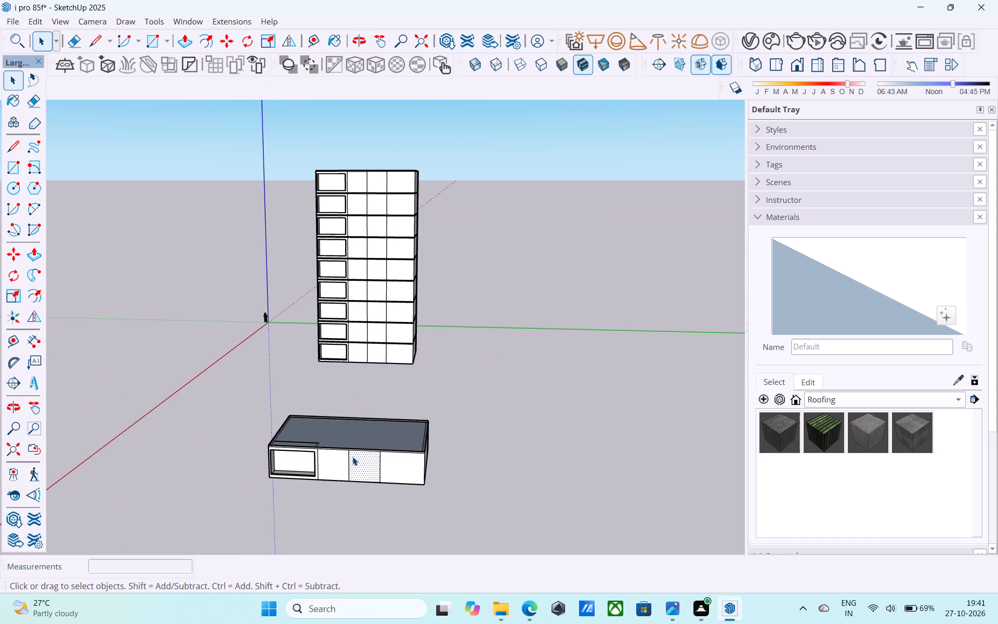
scroll(326, 456, up, 9)
scroll(333, 438, down, 1)
middle_drag(333, 438, 584, 410)
scroll(378, 444, up, 2)
scroll(330, 452, up, 11)
click(292, 425)
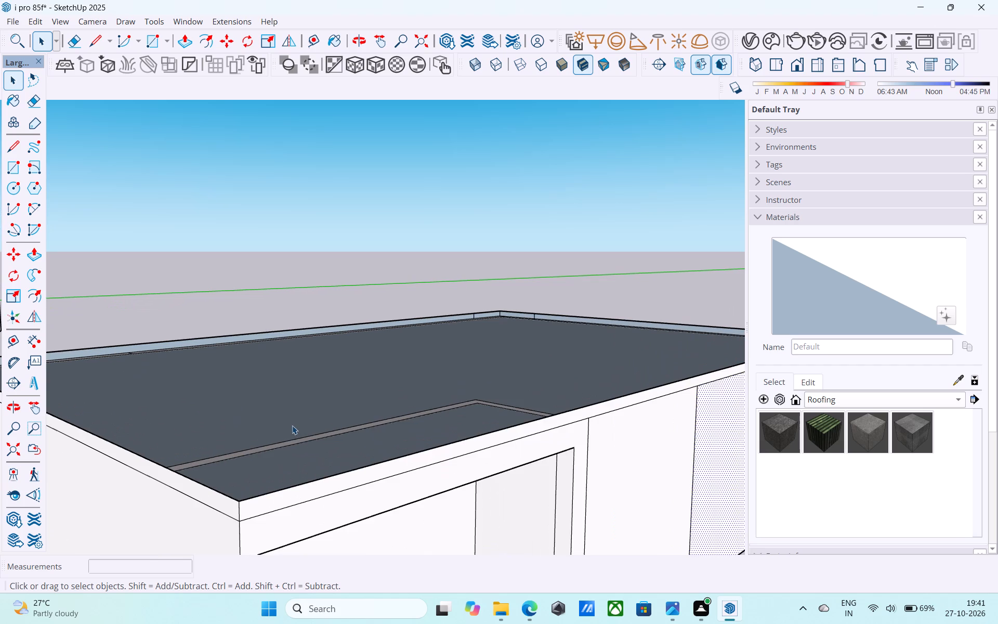
key(Delete)
middle_drag(308, 389, 307, 436)
click(362, 511)
key(Delete)
Push/Pull the inner face of the rear wall's top rim across the open room to the front wall as a roof slab.
scroll(373, 293, down, 3)
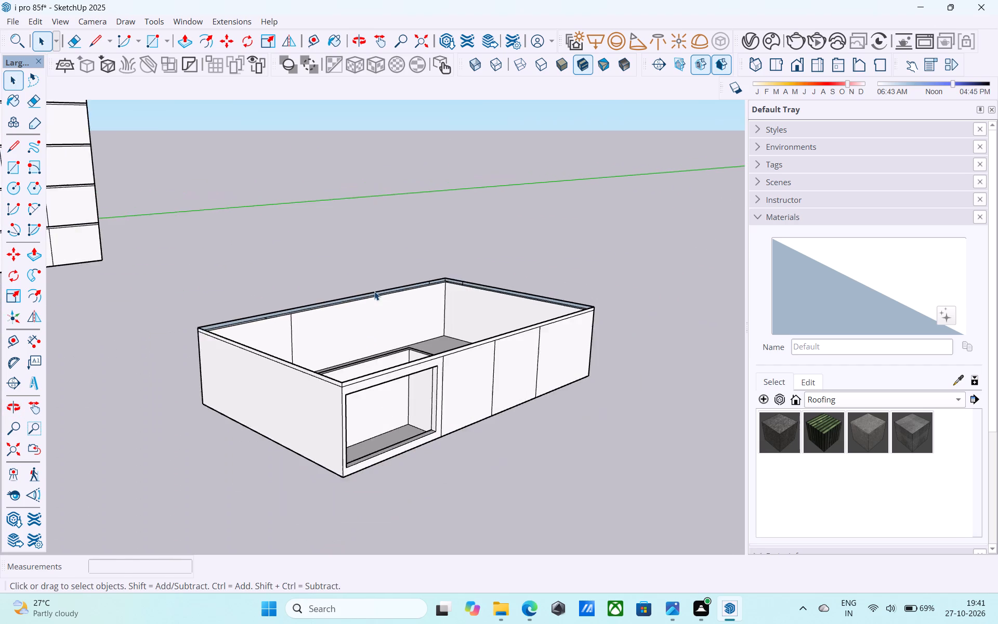
scroll(374, 291, down, 8)
middle_drag(377, 300, 196, 304)
shift+middle_drag(270, 284, 181, 316)
scroll(196, 339, up, 8)
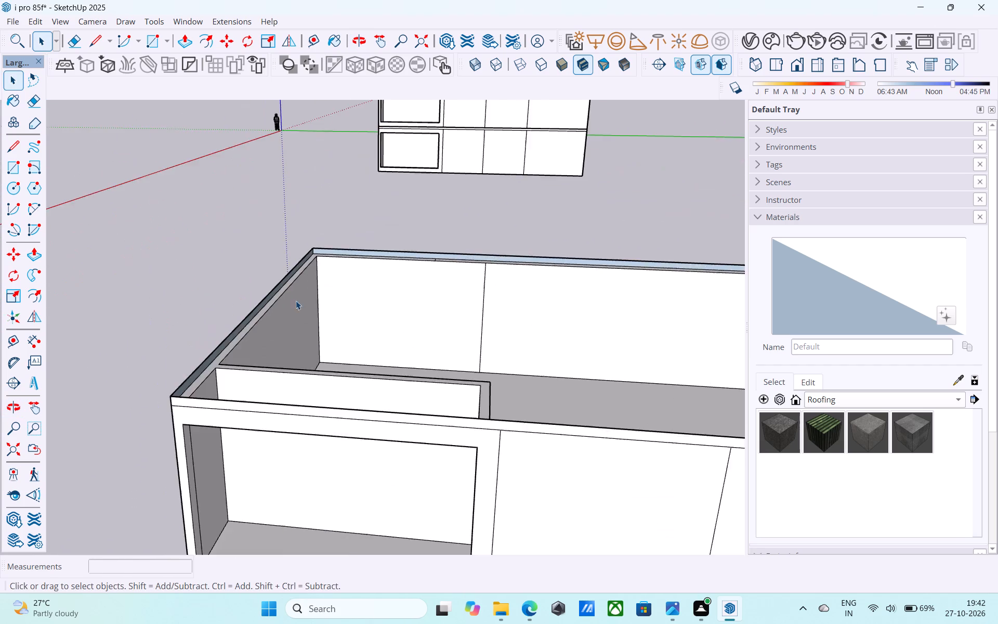
scroll(296, 301, up, 11)
scroll(325, 287, down, 11)
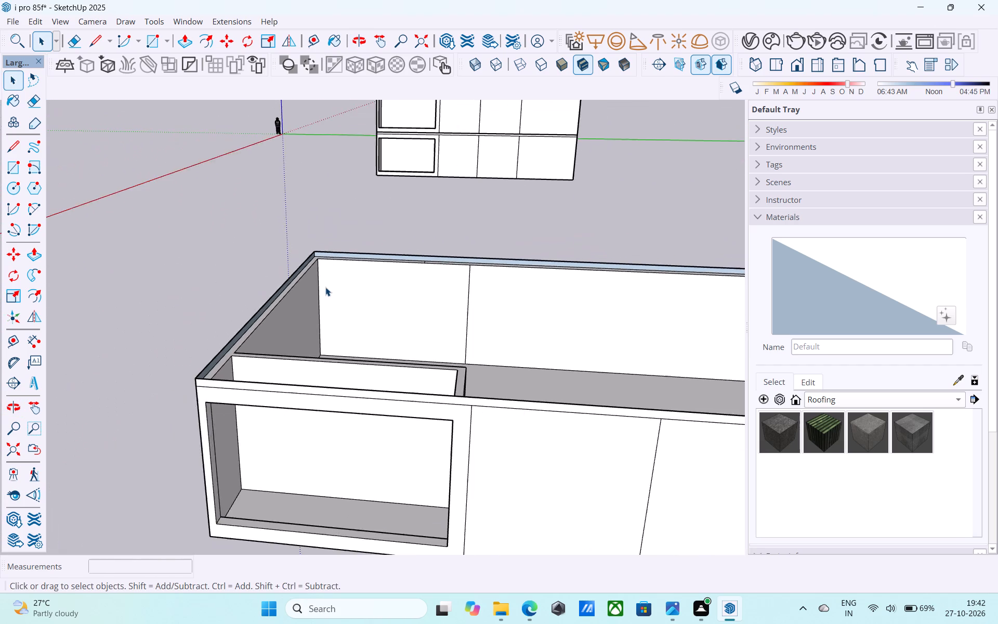
shift+middle_drag(325, 287, 696, 397)
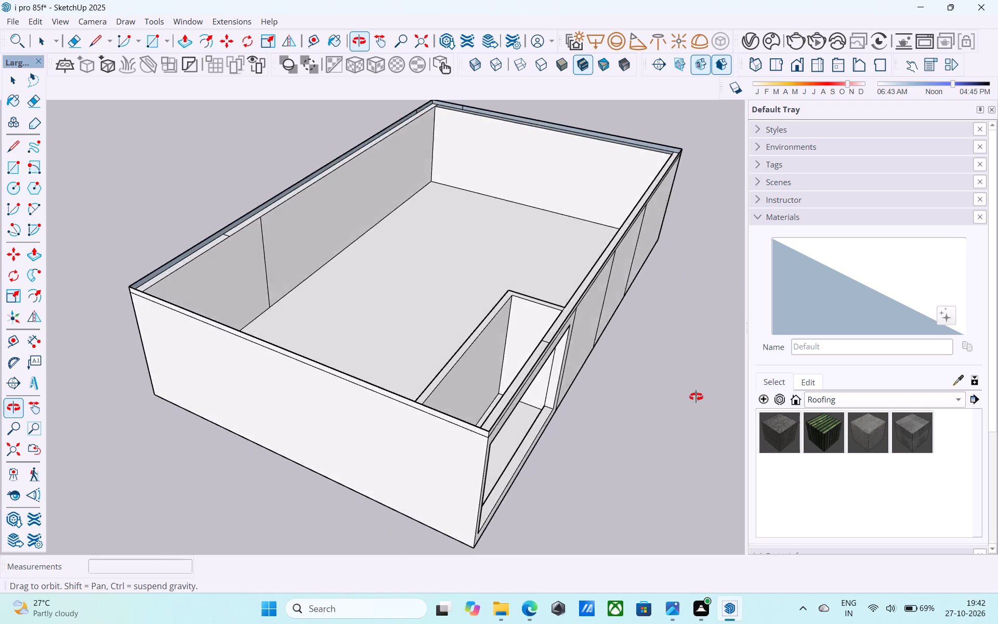
shift+middle_drag(696, 397, 265, 283)
middle_drag(481, 284, 369, 249)
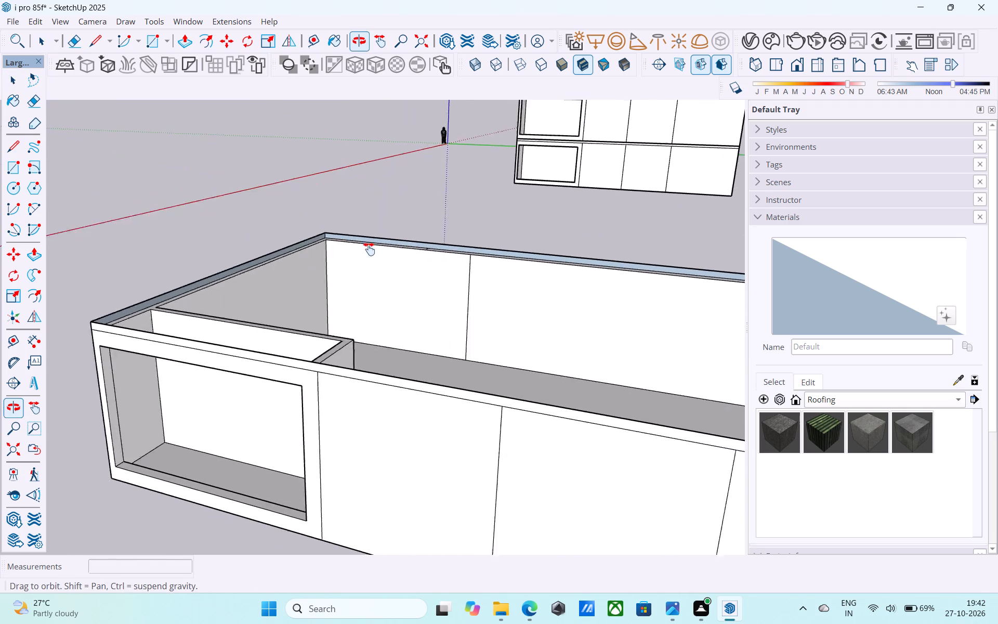
middle_drag(369, 249, 262, 243)
scroll(383, 228, up, 4)
click(392, 261)
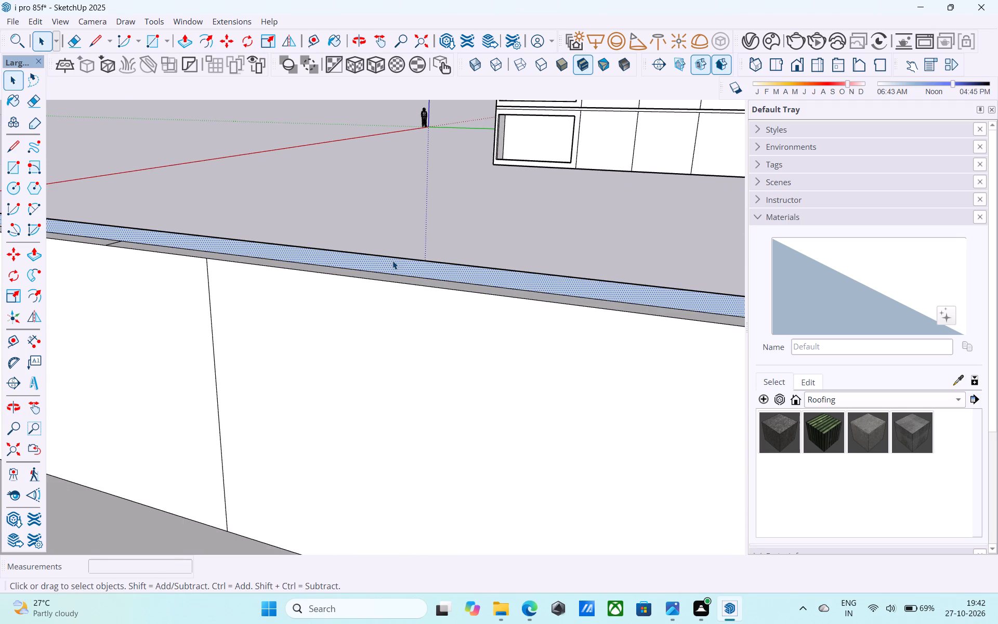
key(p)
click(392, 261)
scroll(390, 265, down, 11)
scroll(274, 394, down, 1)
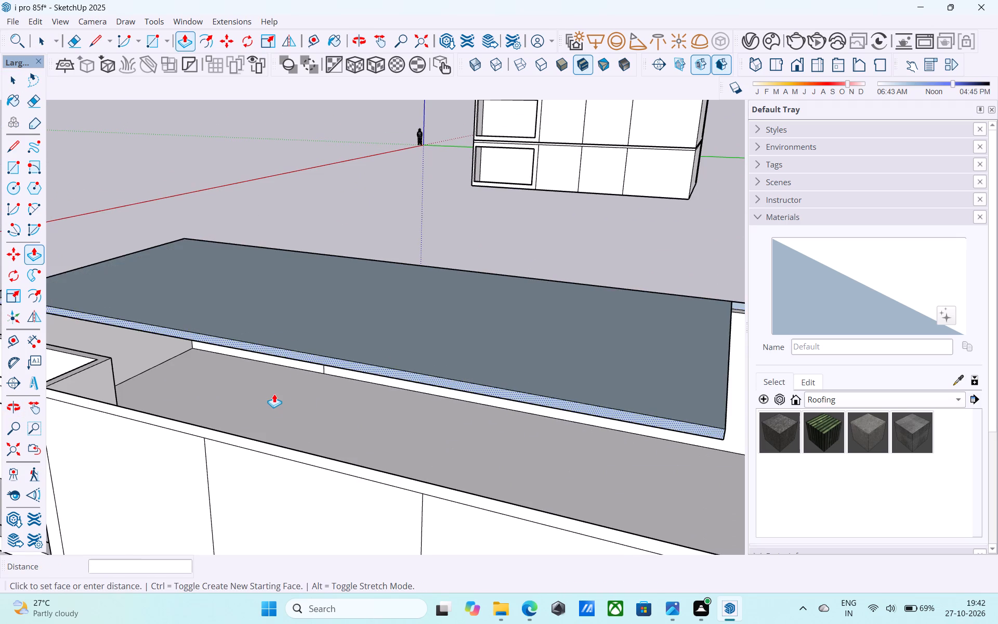
click(238, 445)
Push/Pull the slab's open end face about 4' 2" to the end wall to close the remaining gap.
scroll(359, 378, down, 7)
middle_drag(374, 374, 242, 363)
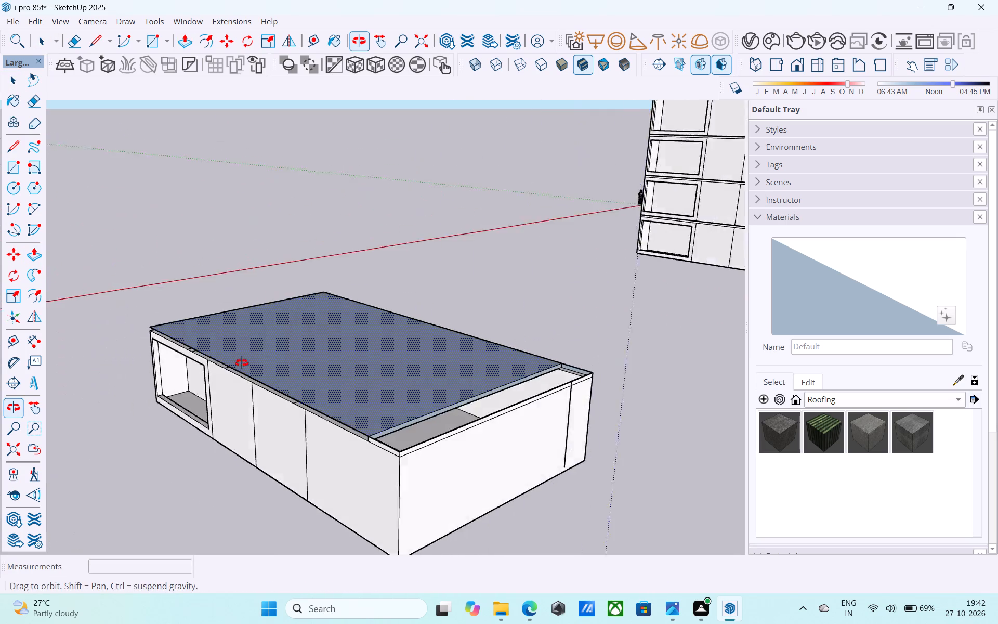
middle_drag(242, 363, 169, 323)
scroll(282, 418, up, 13)
click(312, 377)
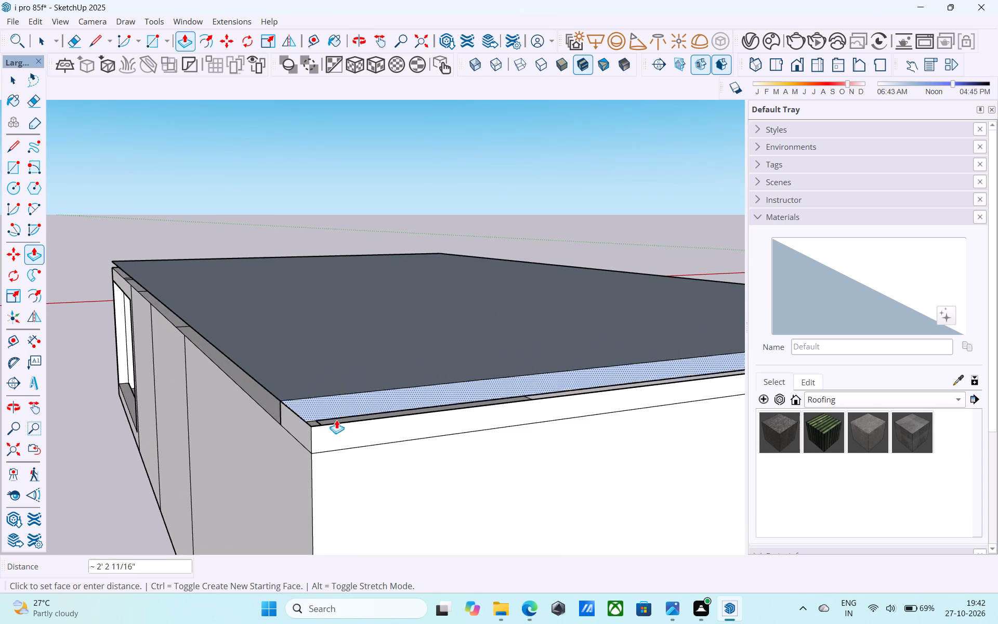
click(351, 438)
Reverse the top face of the new roof slab.
scroll(278, 398, down, 3)
middle_drag(320, 393, 511, 370)
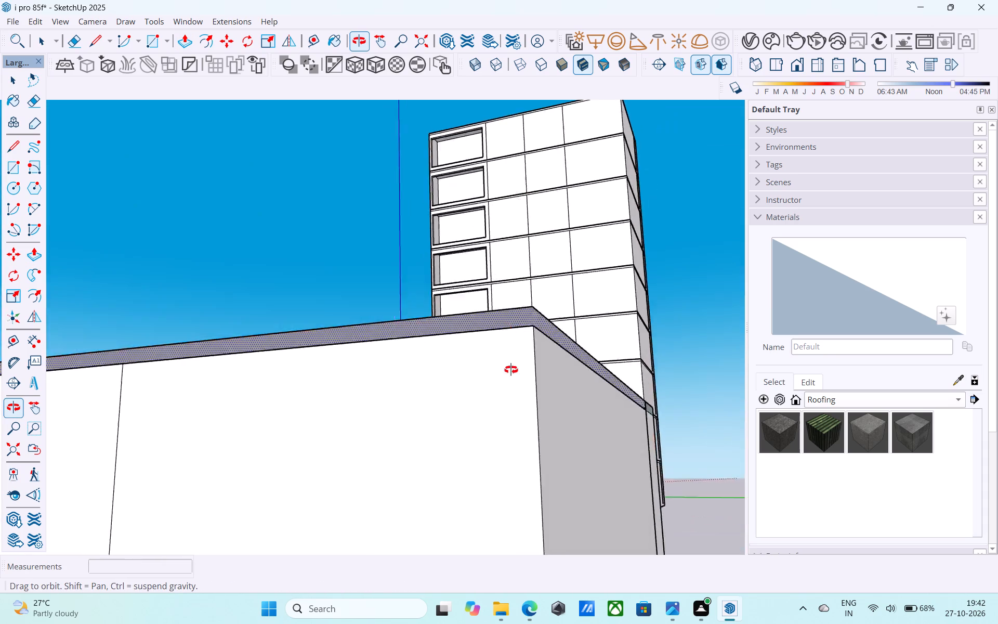
middle_drag(511, 370, 499, 440)
scroll(491, 387, down, 12)
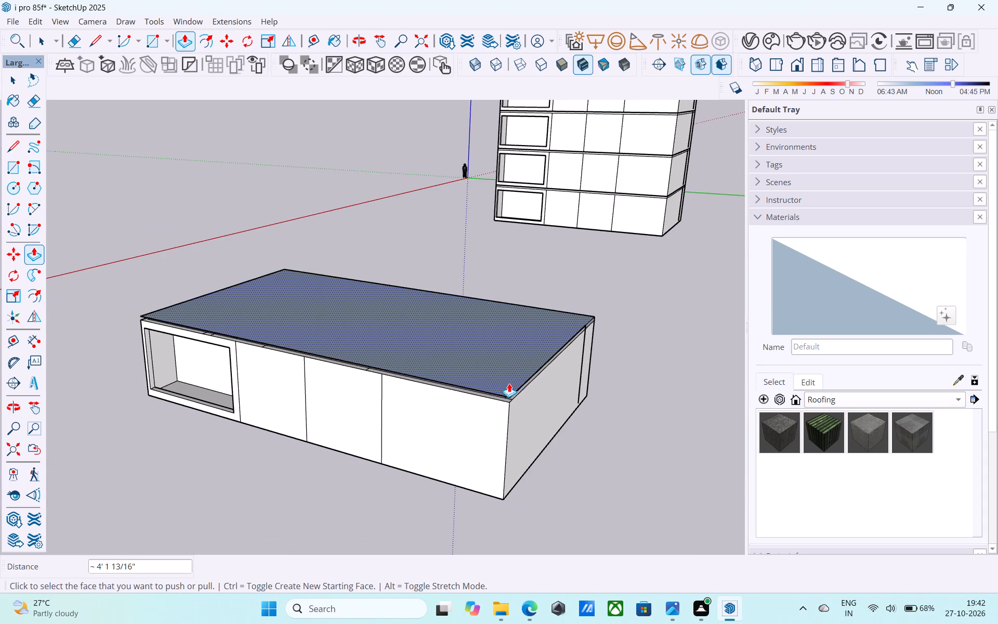
scroll(502, 387, up, 5)
key(space)
click(500, 385)
right_click(500, 385)
click(527, 260)
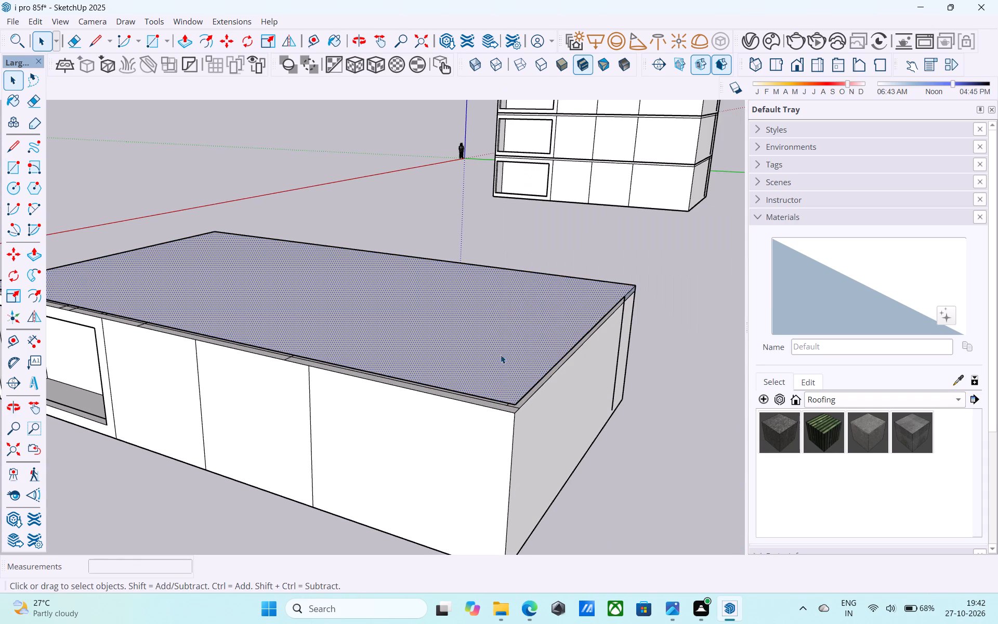
Draw short vertical edges from the wall top to the roof slab at both front corners of the copied floor.
key(l)
scroll(508, 417, up, 11)
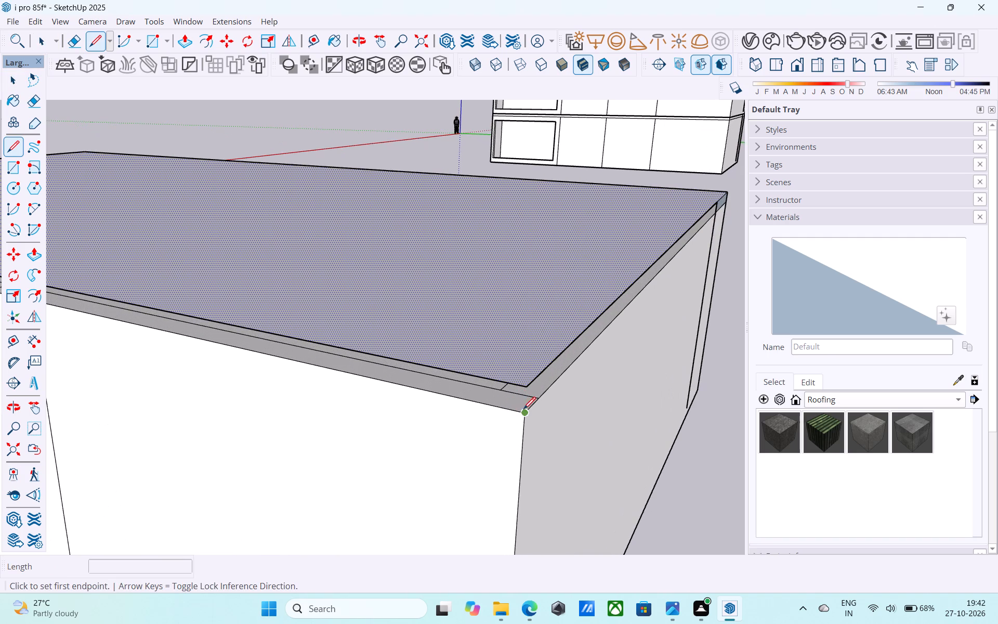
click(523, 410)
click(529, 389)
scroll(529, 388, down, 10)
middle_drag(357, 354, 510, 374)
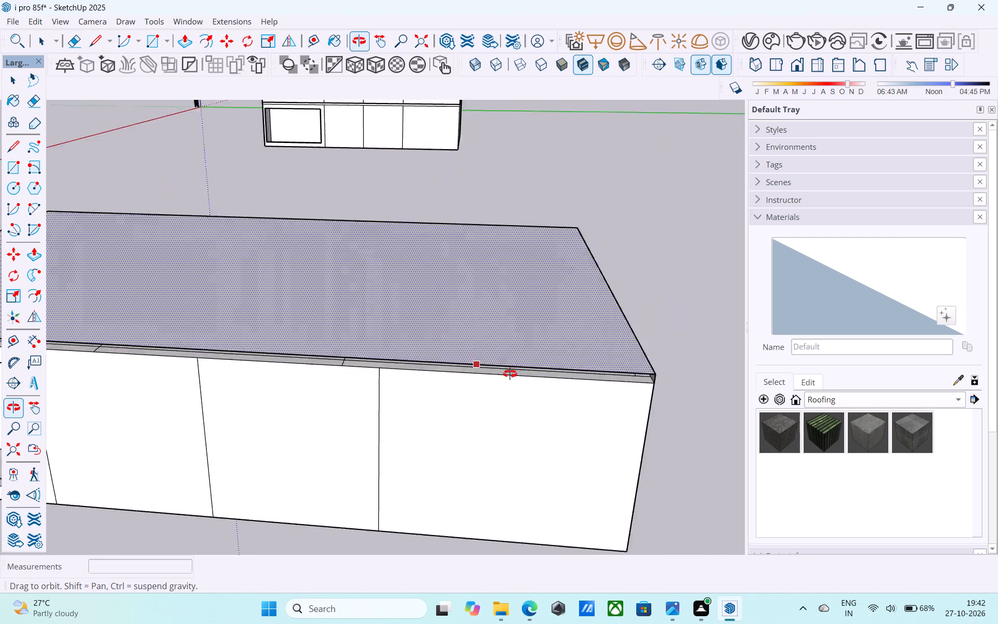
middle_drag(510, 374, 750, 373)
middle_drag(350, 371, 386, 351)
scroll(385, 350, down, 5)
middle_drag(264, 467, 365, 380)
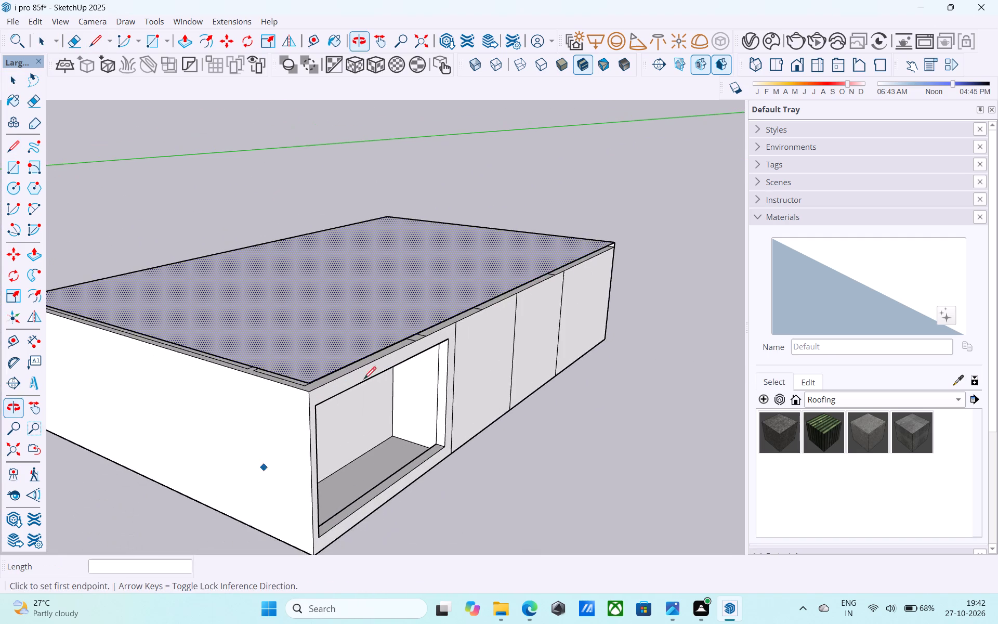
scroll(348, 383, up, 11)
click(278, 401)
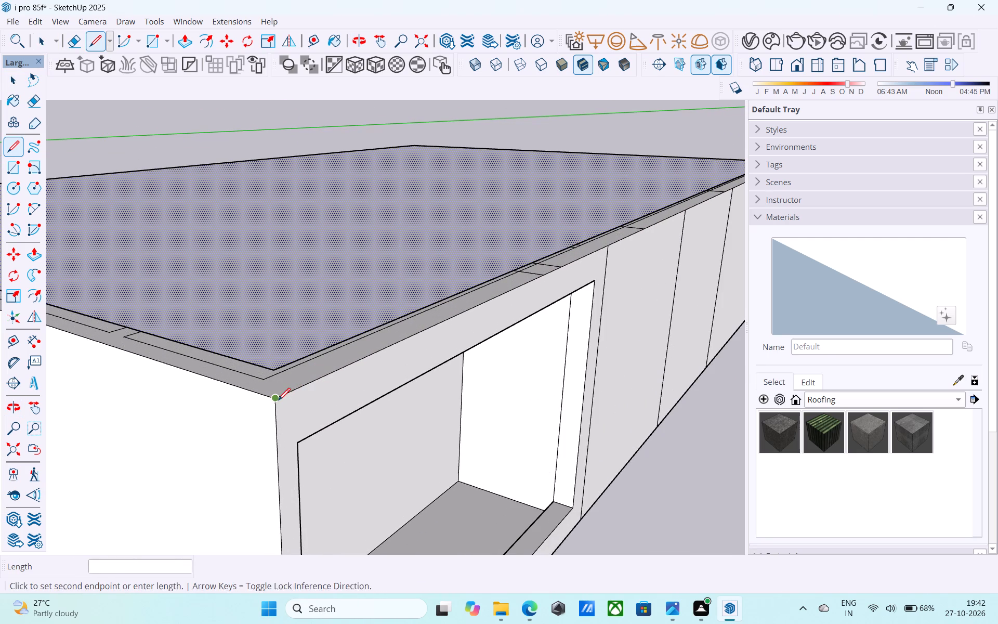
click(274, 371)
Draw a 6" vertical edge from the wall top to the roof slab at the rear corner of the balcony end.
scroll(350, 195, up, 1)
scroll(354, 143, down, 13)
middle_drag(225, 182, 361, 196)
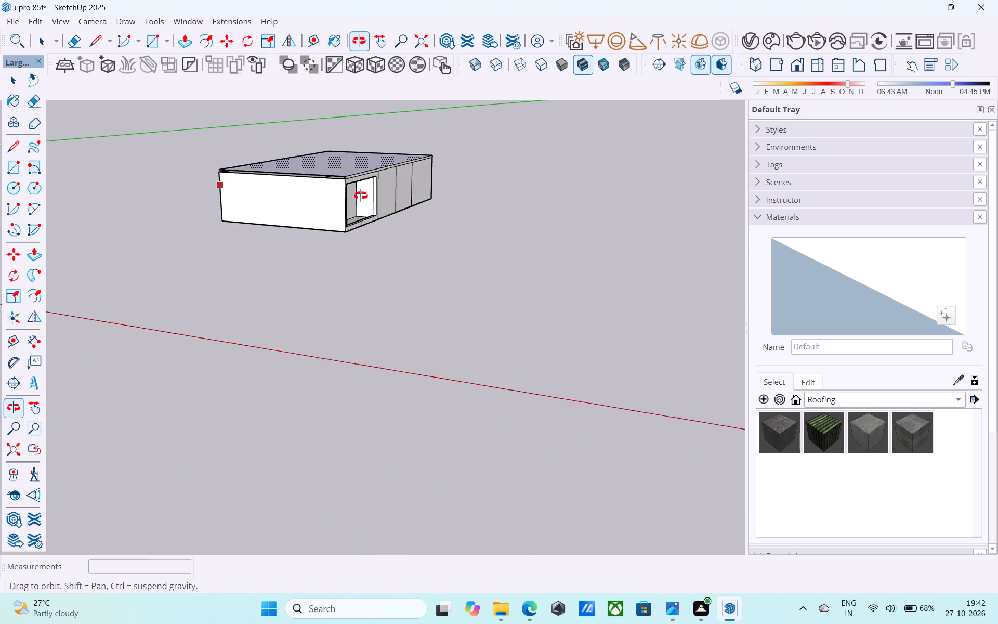
middle_drag(361, 196, 663, 236)
scroll(365, 240, up, 13)
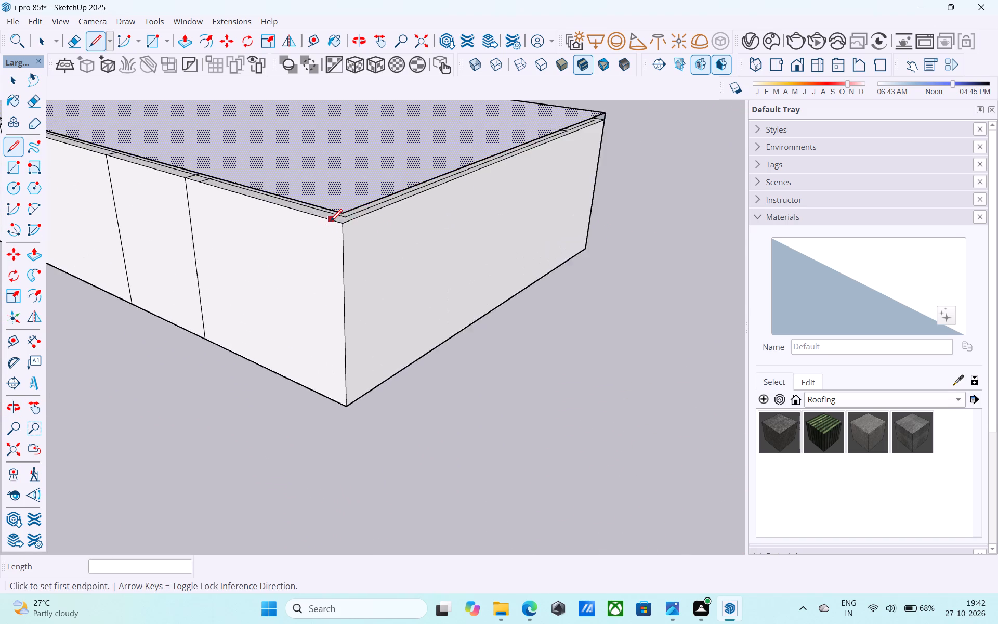
scroll(330, 223, up, 6)
click(359, 221)
click(360, 198)
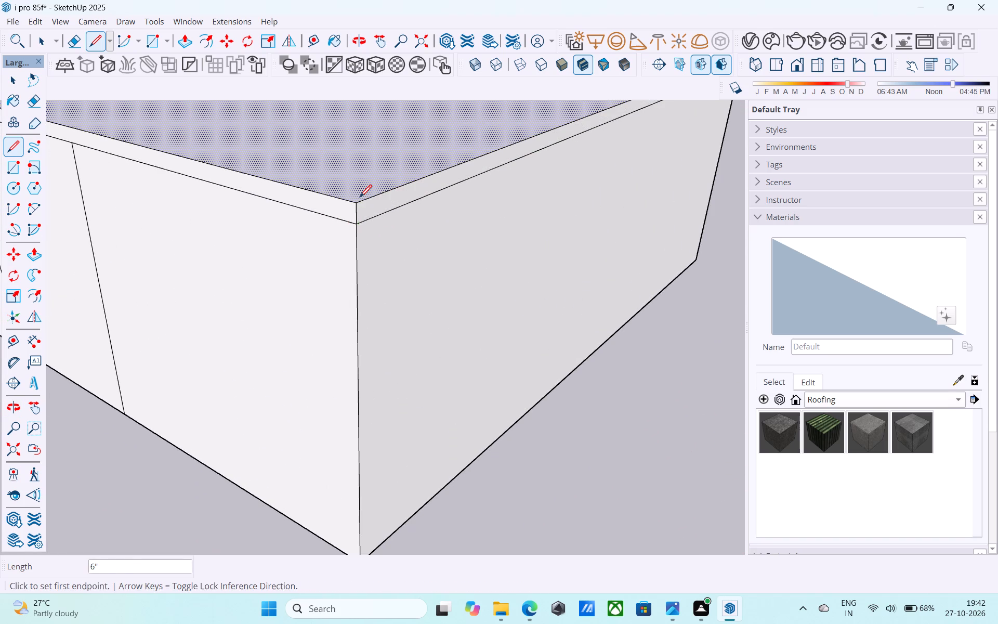
scroll(360, 198, down, 17)
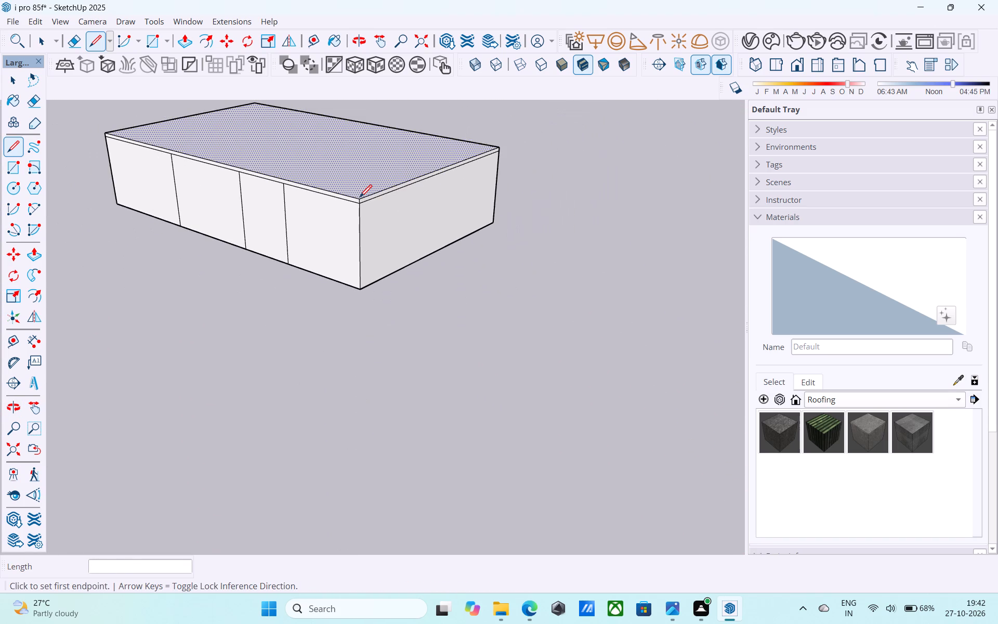
Reverse the long roof-slab edge face above the copied floor's end wall opposite the balcony.
middle_drag(360, 198, 46, 292)
middle_drag(469, 236, 124, 226)
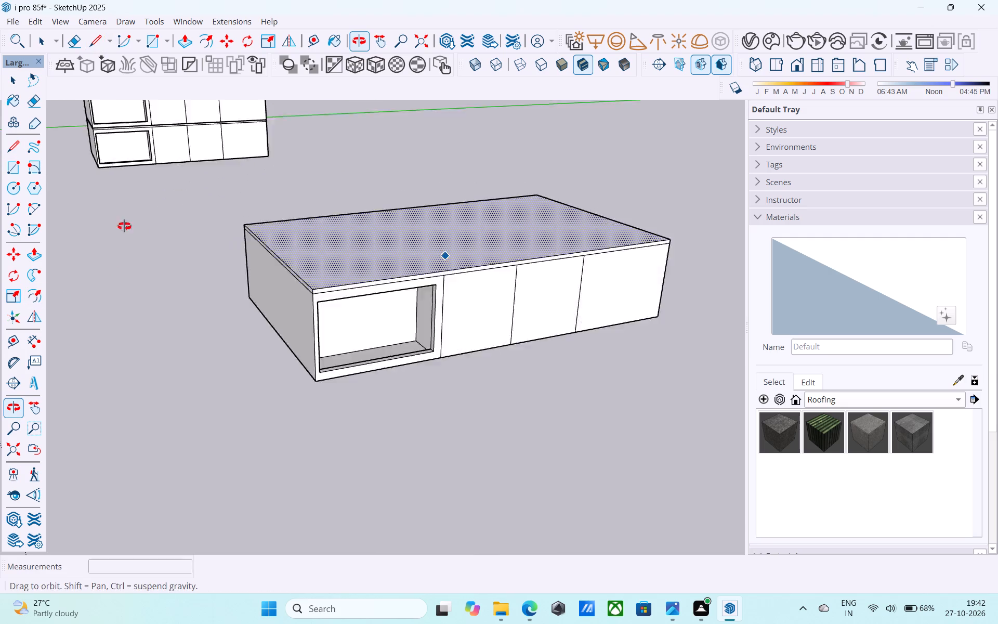
middle_drag(124, 226, 70, 228)
shift+middle_drag(481, 257, 88, 245)
middle_drag(465, 420, 393, 363)
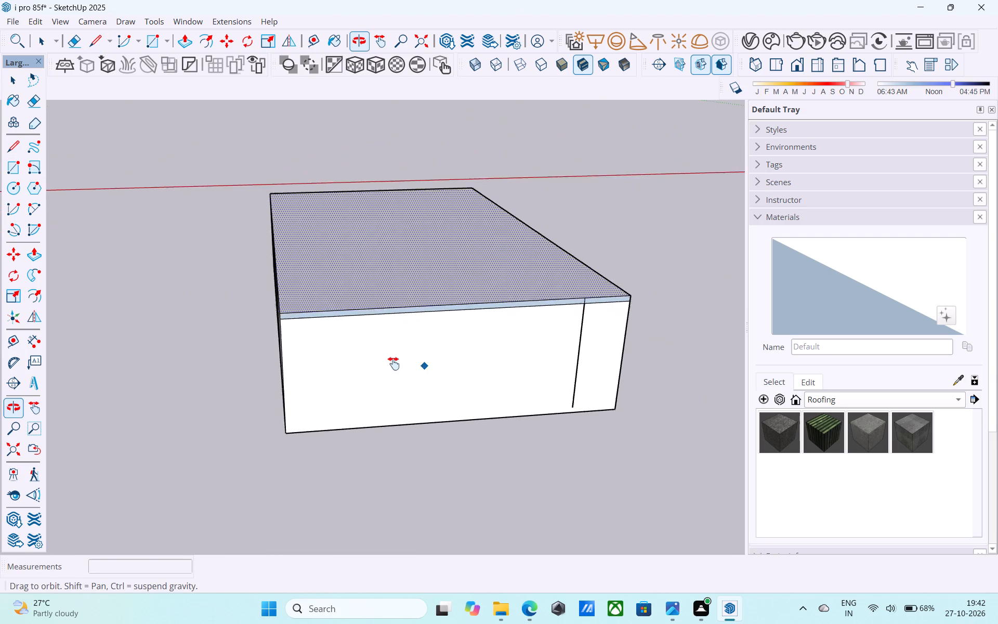
middle_drag(393, 363, 540, 326)
scroll(461, 287, up, 4)
key(space)
scroll(429, 264, up, 10)
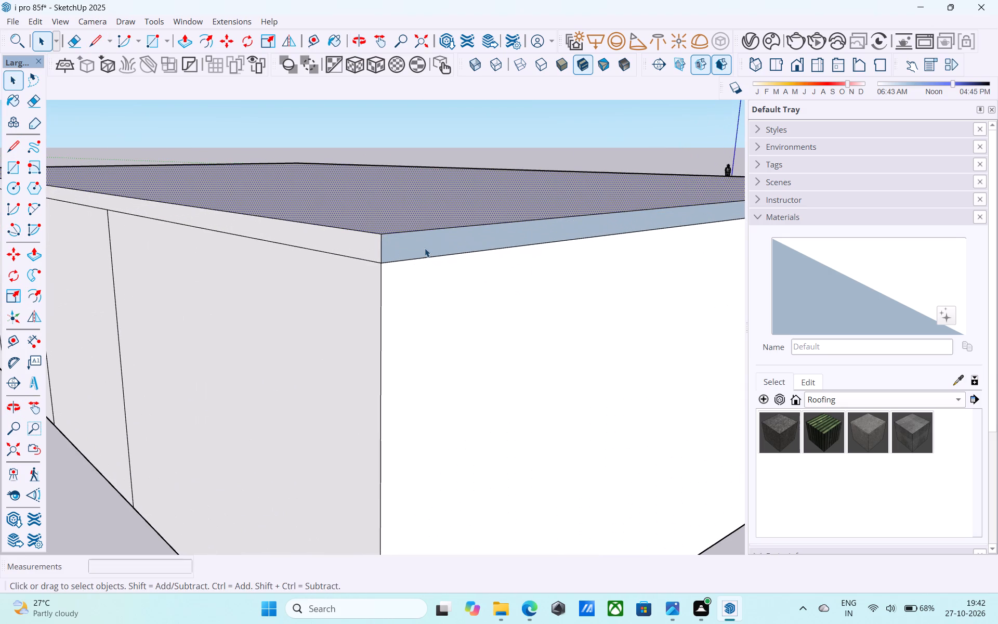
click(425, 248)
right_click(425, 248)
click(452, 419)
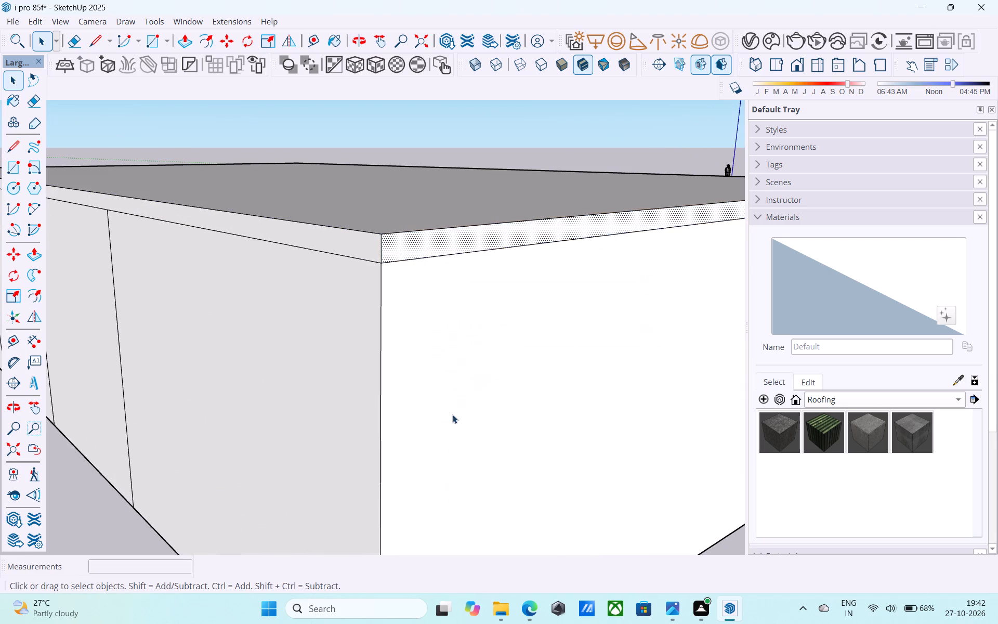
Reverse the remaining short roof-slab edge face at the corner of the same end wall.
scroll(435, 371, down, 14)
middle_drag(437, 361, 222, 373)
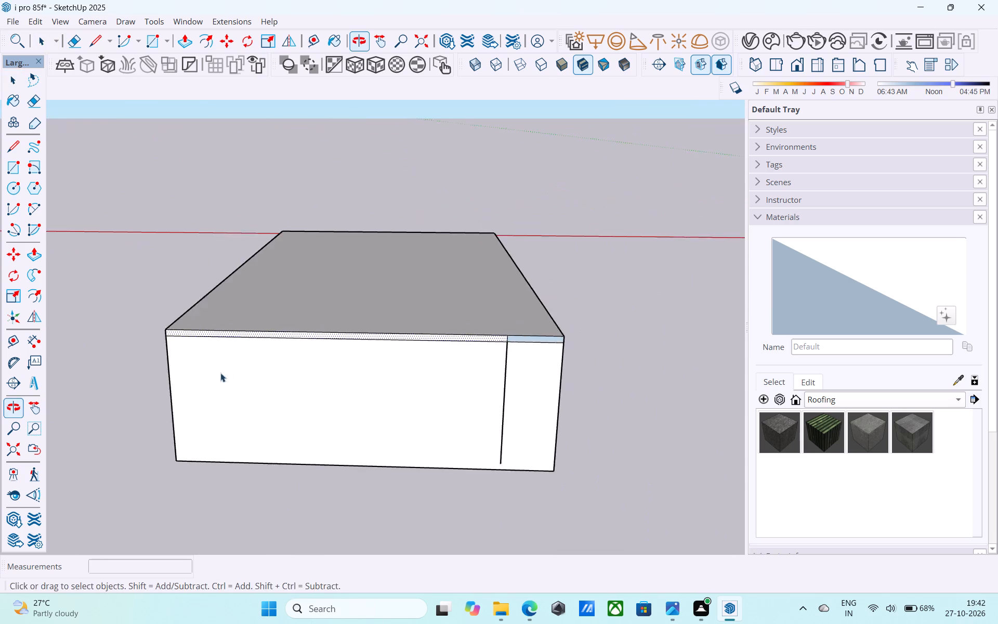
middle_drag(643, 339, 537, 332)
scroll(427, 357, up, 10)
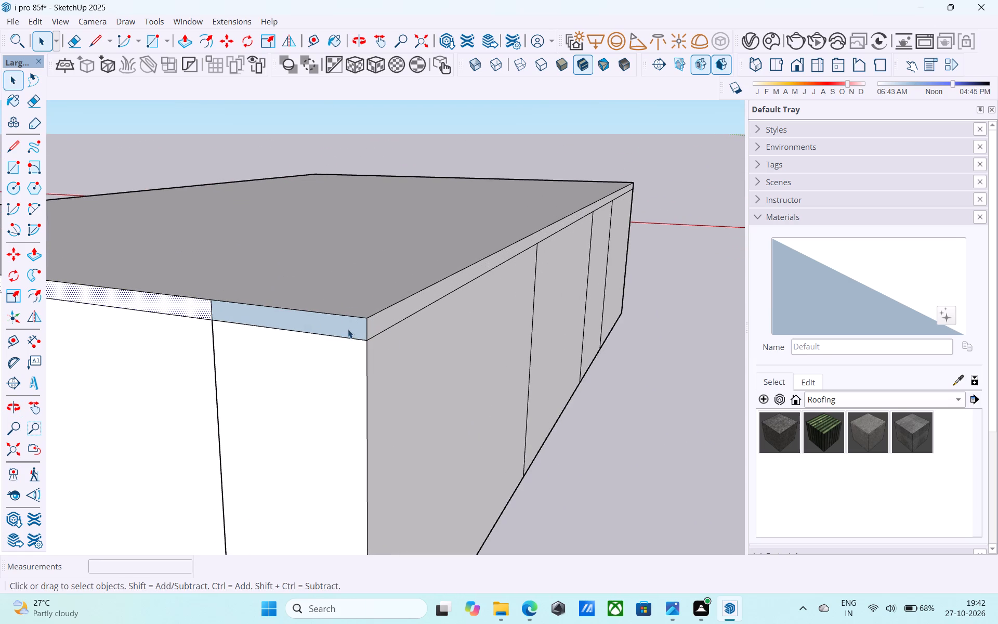
click(348, 329)
right_click(348, 329)
click(417, 204)
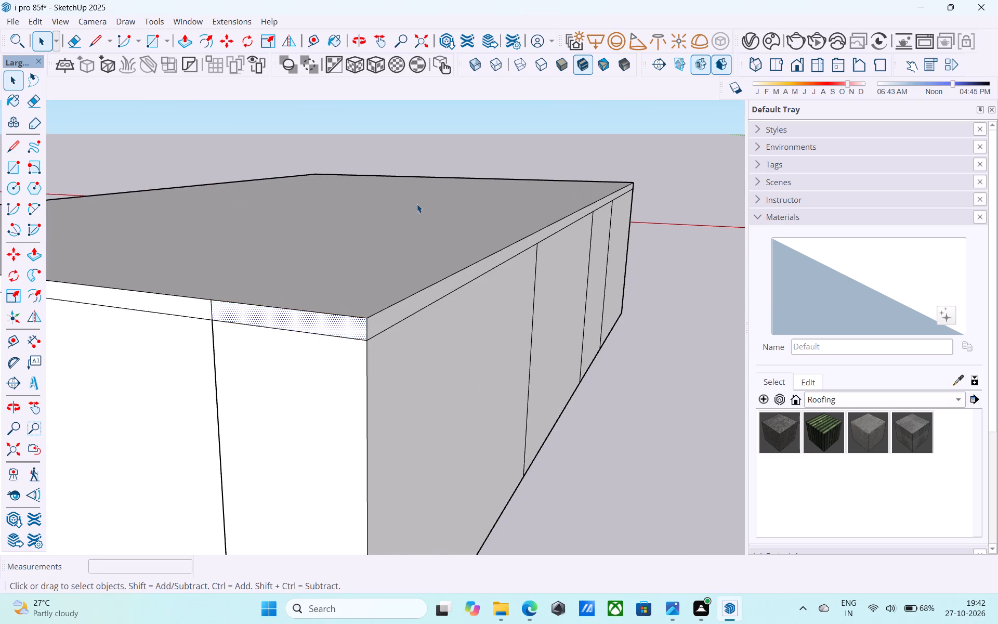
Delete the stray vertical line on the copied floor's end wall below the roof slab.
scroll(417, 204, down, 7)
middle_click(357, 283)
scroll(356, 287, up, 6)
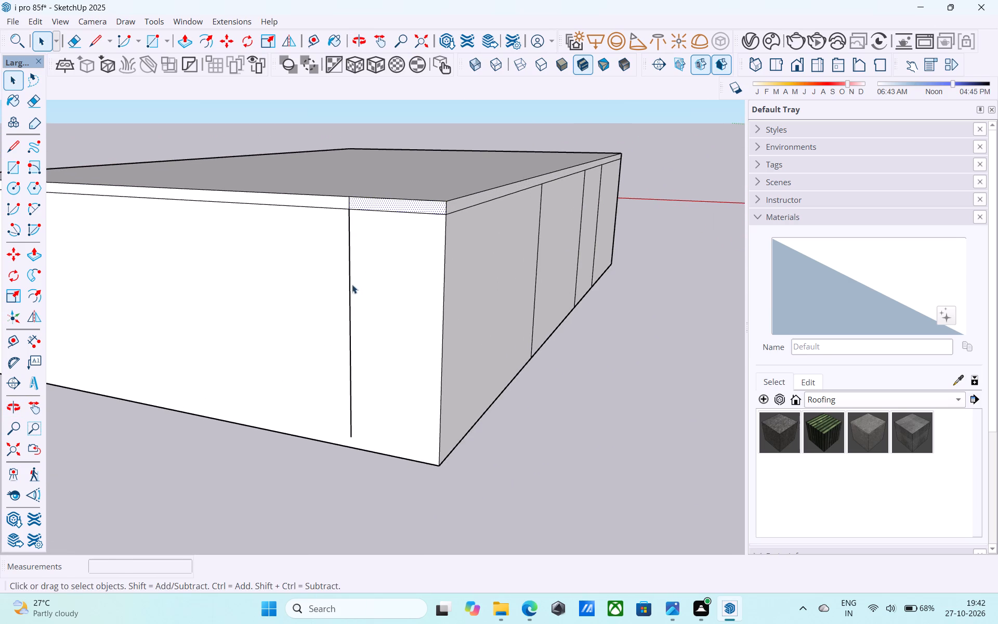
click(348, 284)
click(349, 287)
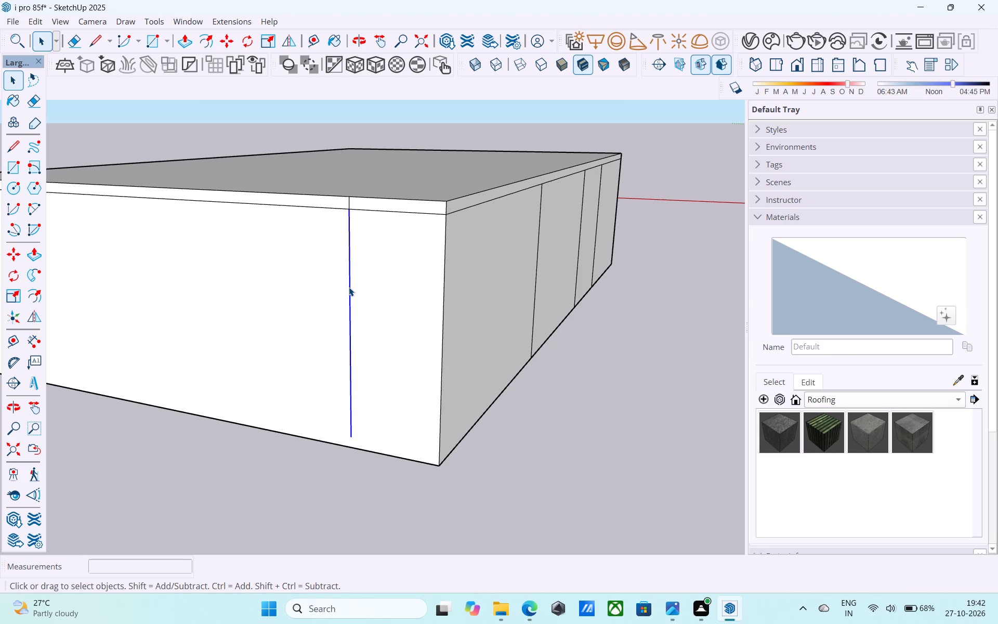
key(Delete)
Copy the bay line farthest from the balcony on the copied floor's front facade 5' toward the balcony.
scroll(349, 288, down, 6)
middle_drag(349, 288, 710, 275)
middle_drag(411, 298, 500, 295)
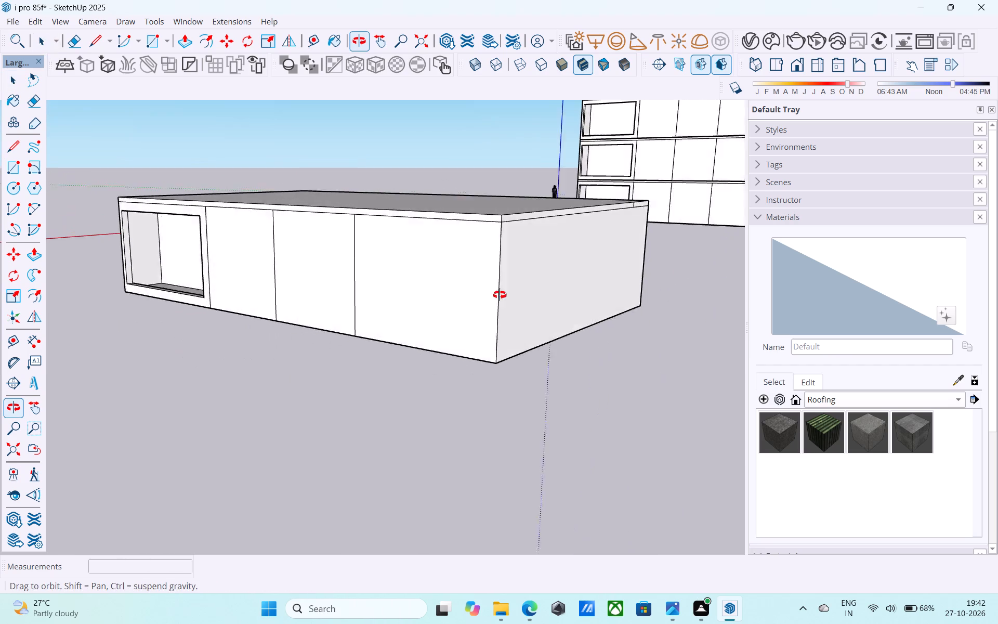
middle_drag(500, 295, 614, 314)
shift+middle_drag(430, 292, 457, 284)
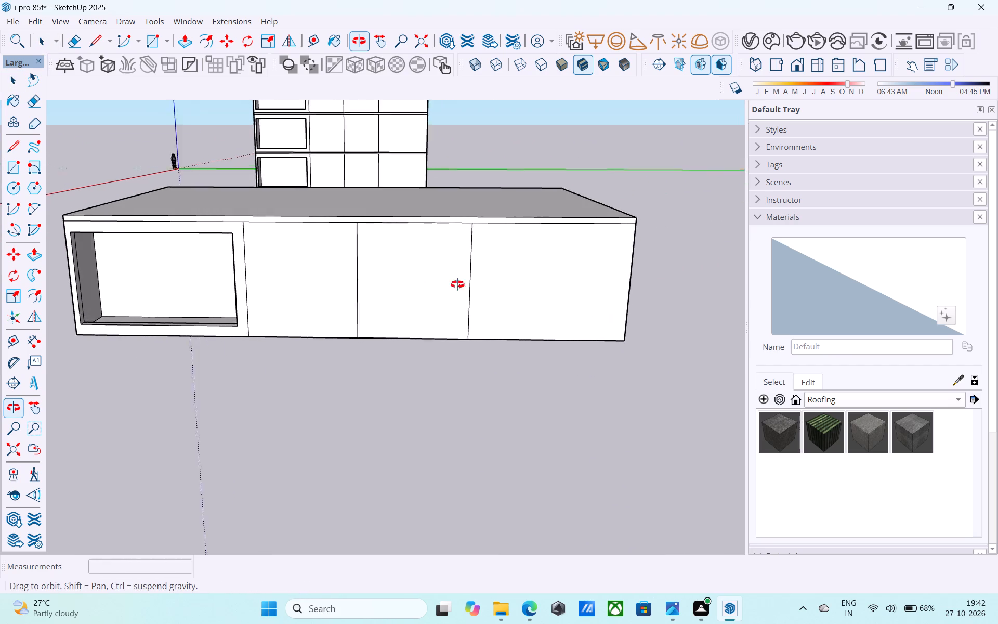
shift+middle_drag(457, 284, 516, 267)
scroll(516, 267, up, 5)
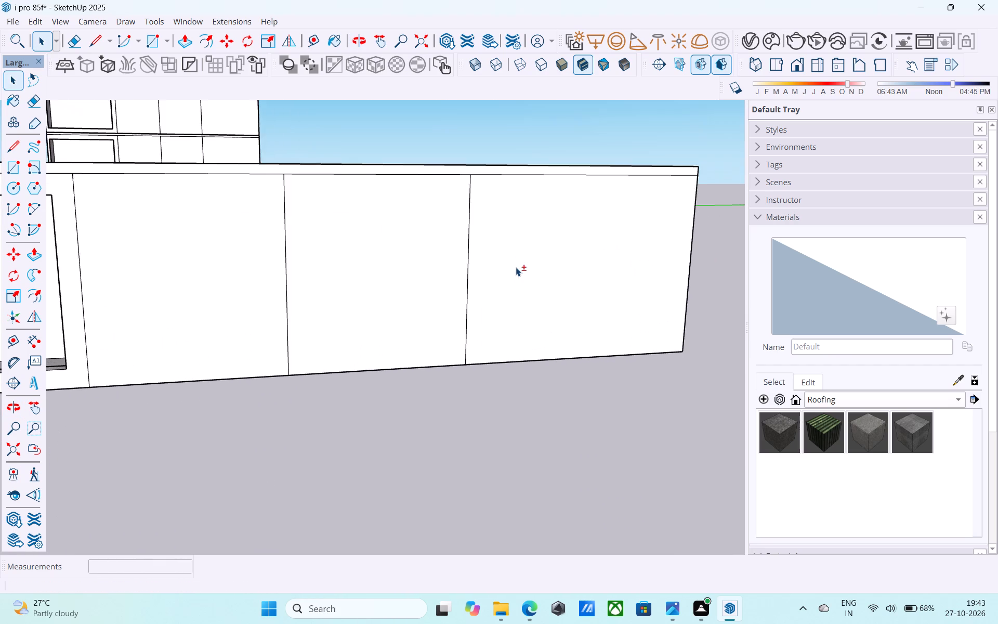
scroll(516, 267, down, 5)
shift+middle_drag(520, 279, 519, 305)
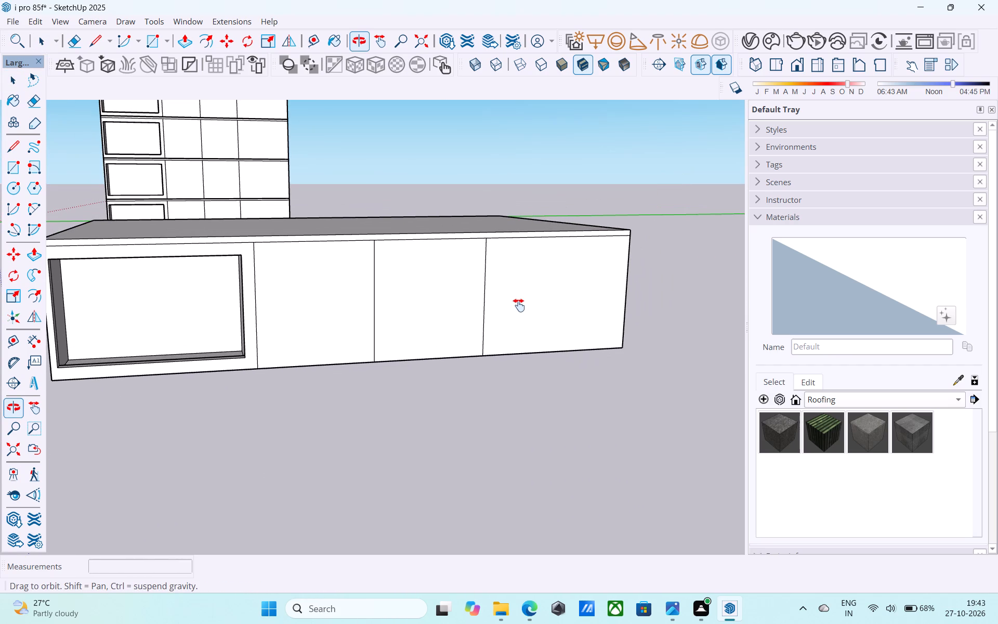
shift+middle_drag(519, 305, 519, 308)
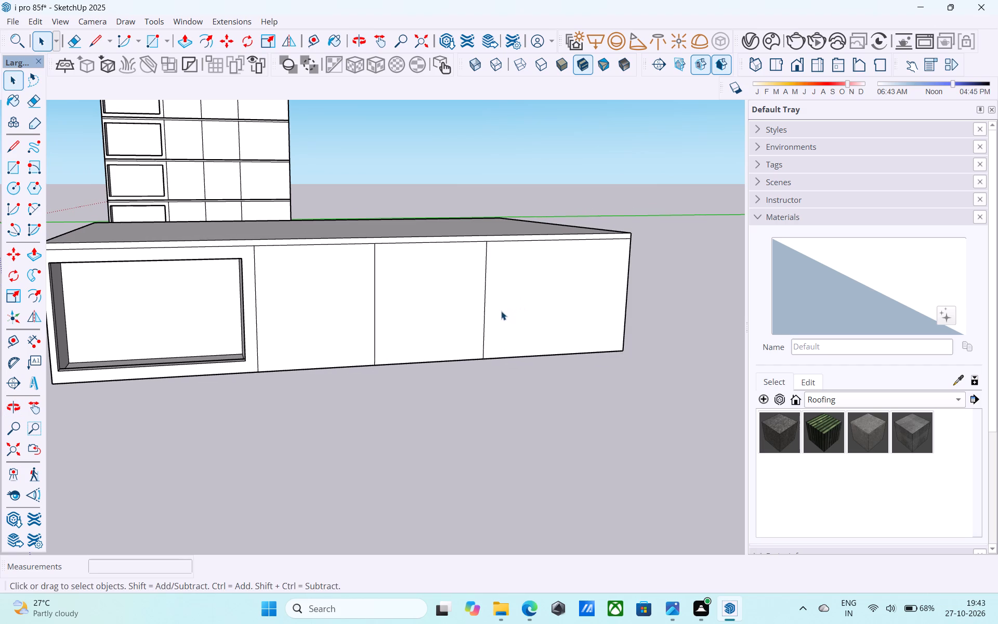
scroll(497, 311, up, 5)
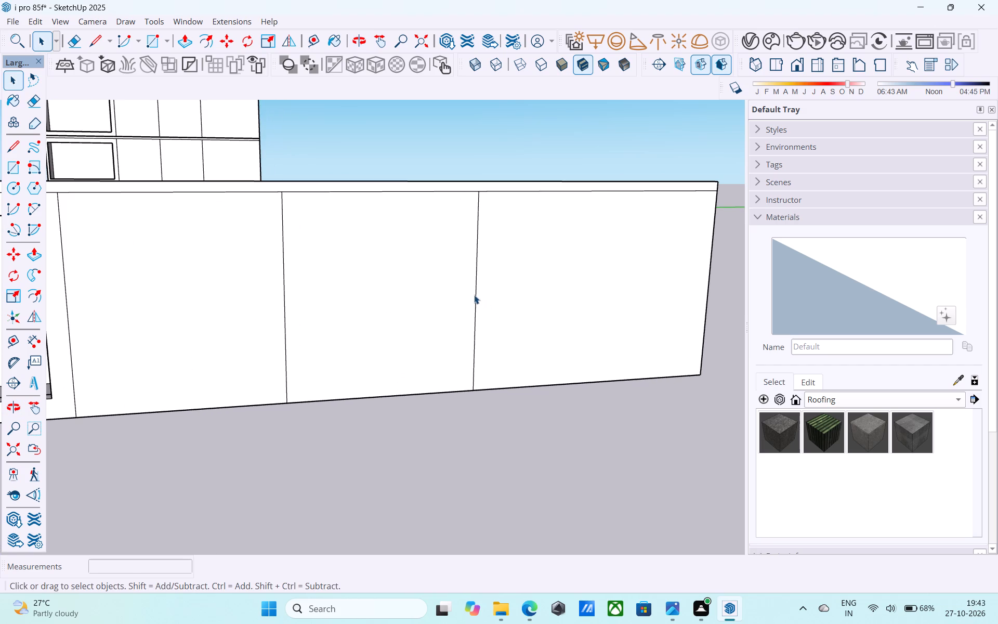
click(474, 295)
key(m)
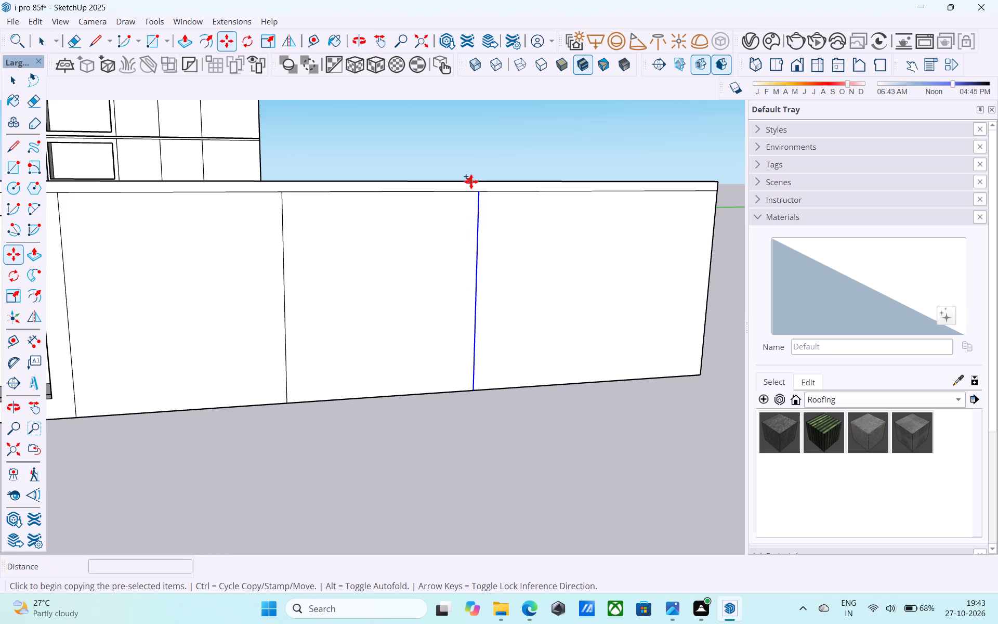
click(476, 190)
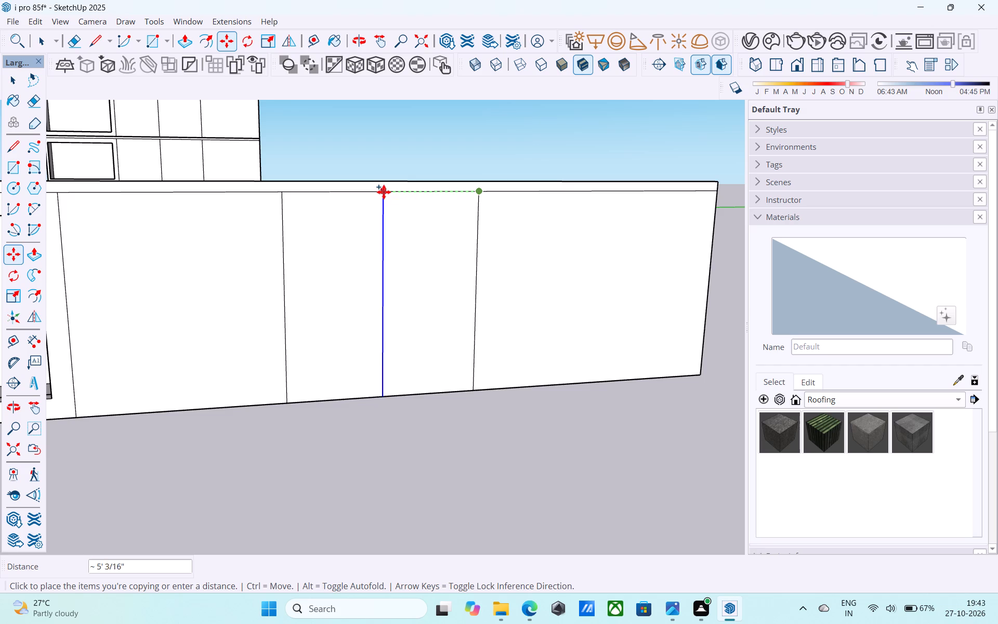
text(5')
key(Return)
key(space)
Erase the original bay line beside the 5' copy, widening the end bay of the front facade.
text(e)
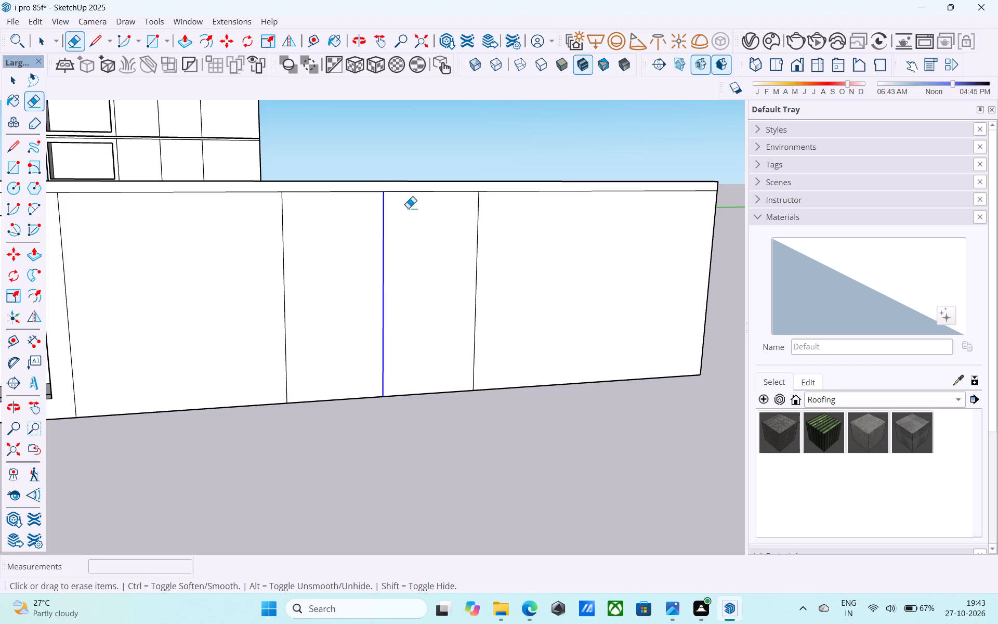
drag(445, 245, 513, 242)
Offset the outline of the widened end bay 1' inward on the copied floor's front facade.
scroll(516, 241, down, 5)
middle_drag(516, 241, 510, 239)
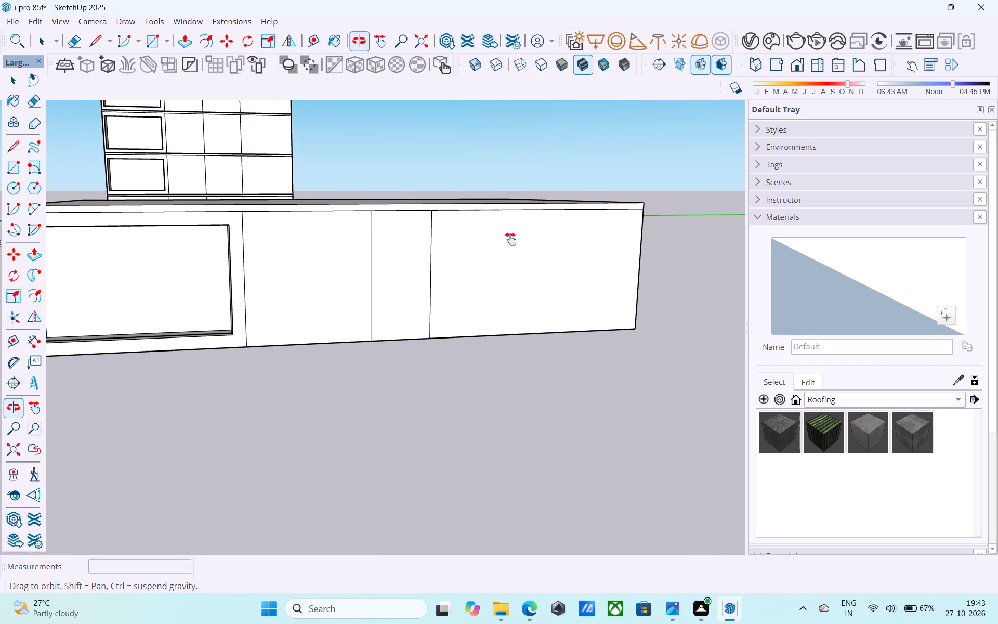
middle_drag(510, 239, 366, 256)
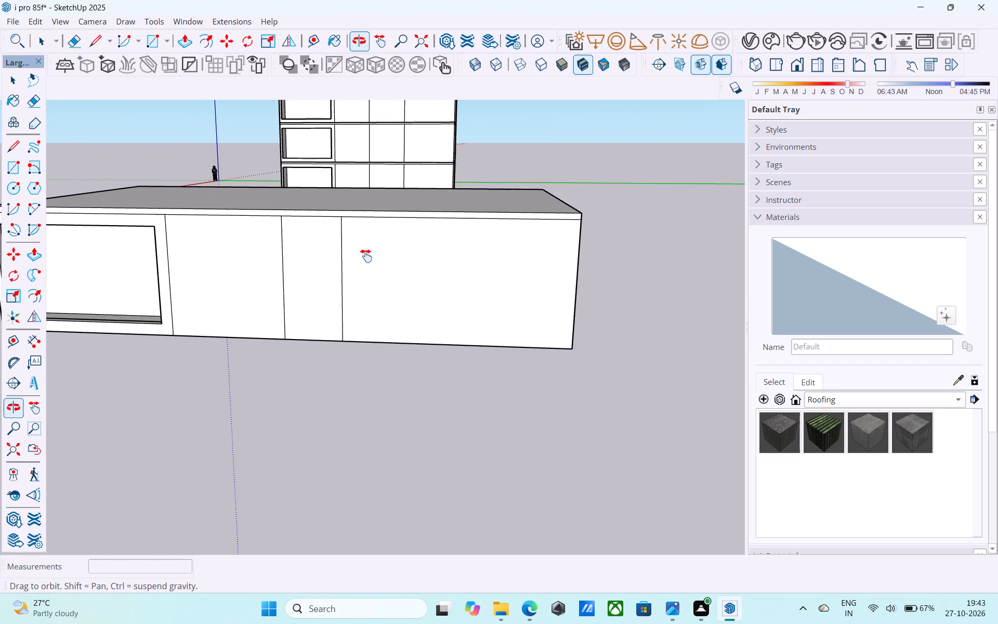
middle_drag(366, 256, 366, 255)
middle_drag(377, 254, 501, 252)
key(space)
scroll(502, 252, up, 3)
click(504, 258)
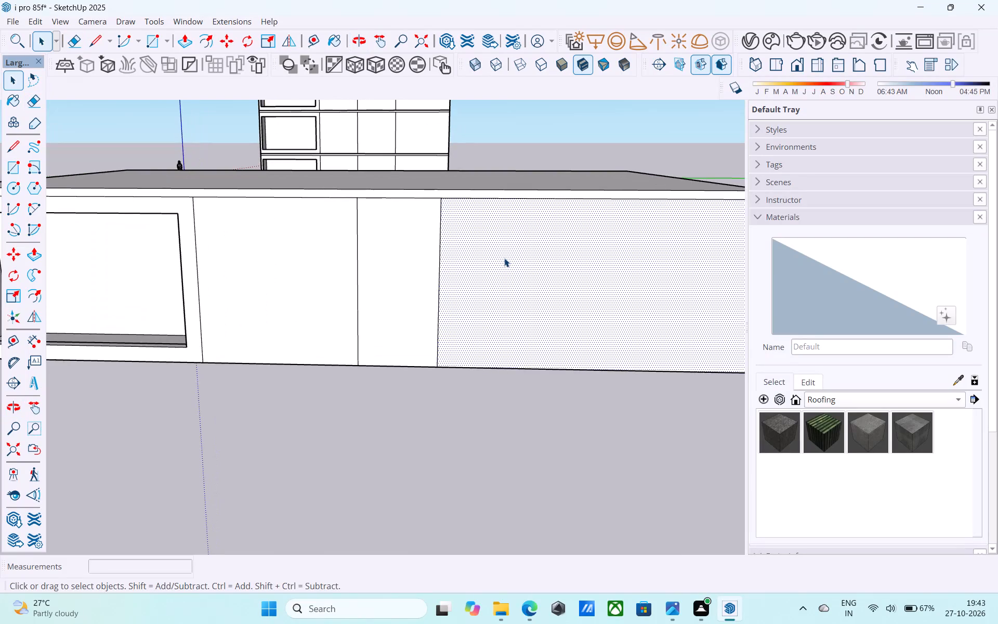
scroll(504, 258, down, 5)
key(f)
click(504, 258)
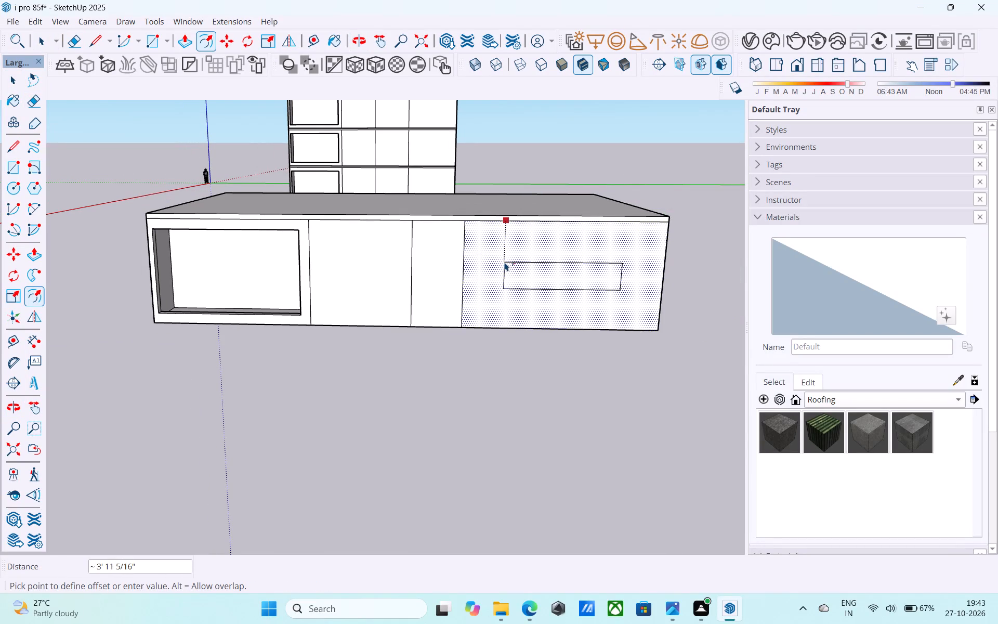
text(1')
key(Return)
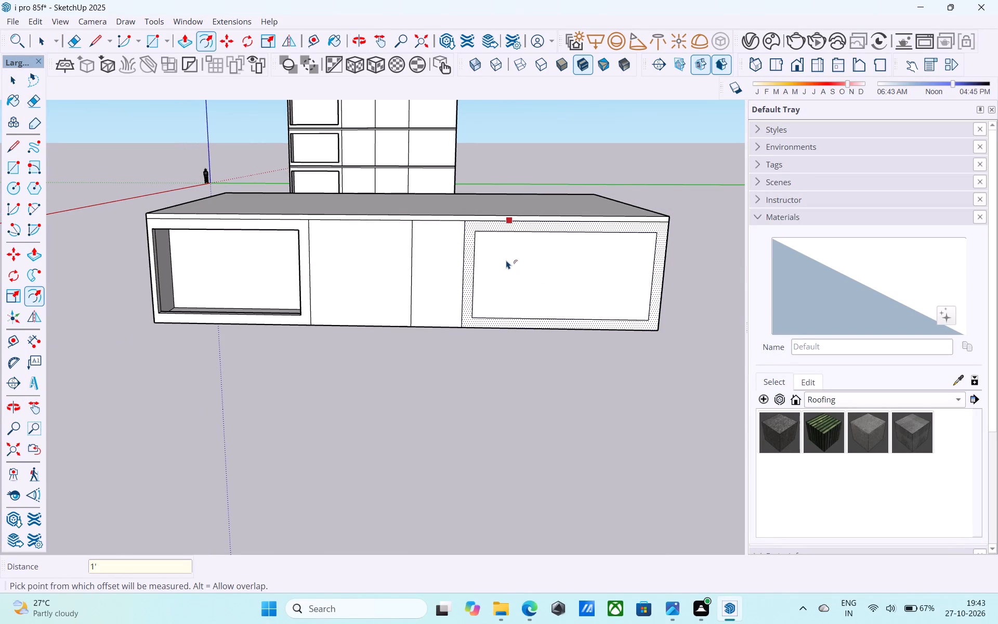
key(space)
Examine the copied floor's front facade against the tower from several angles.
scroll(506, 260, down, 4)
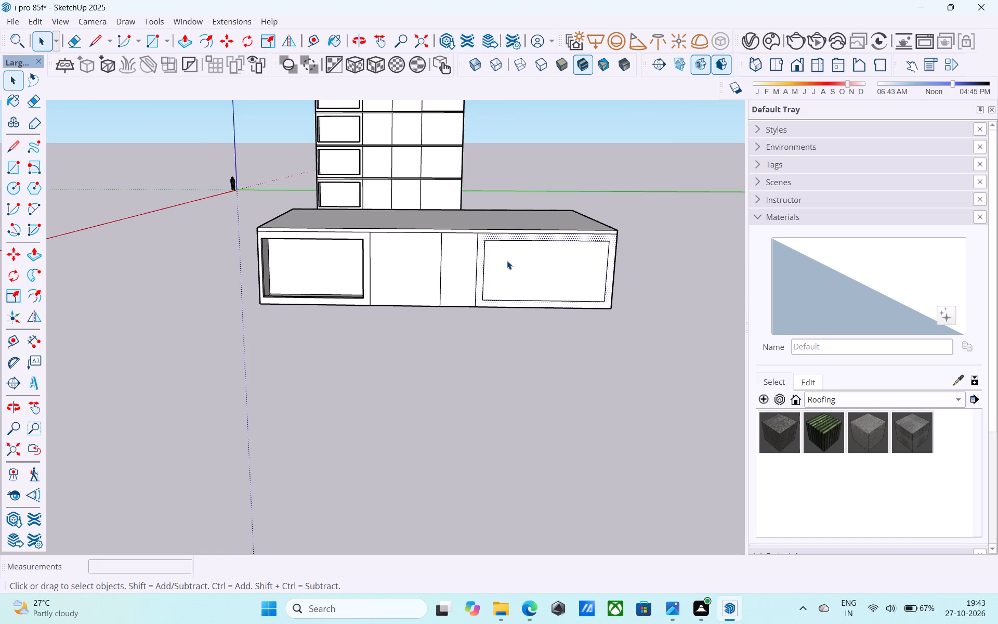
scroll(507, 261, down, 12)
middle_drag(507, 261, 511, 243)
scroll(501, 250, up, 2)
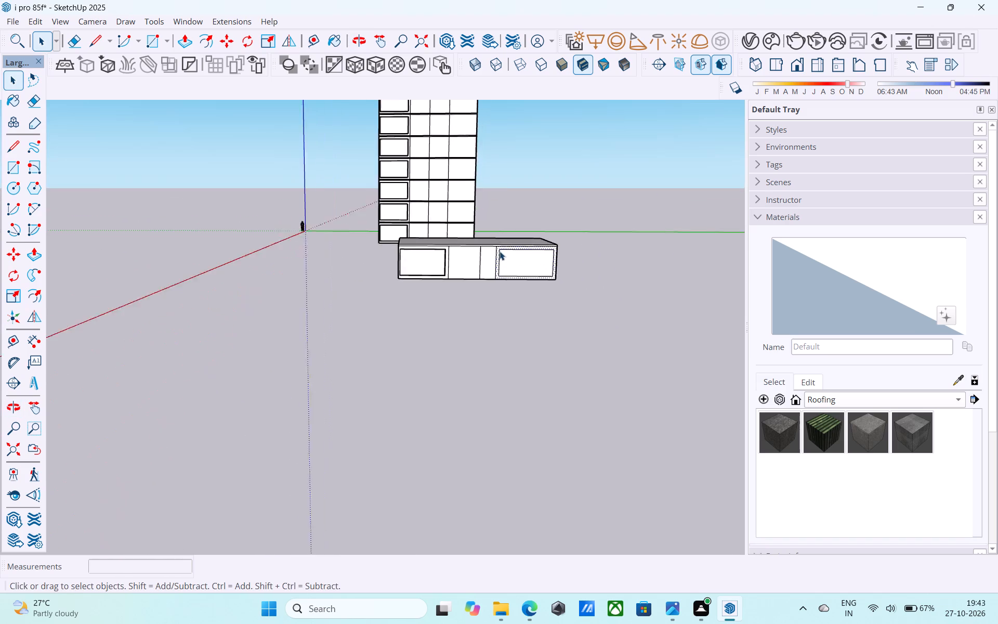
scroll(500, 251, up, 3)
scroll(421, 268, up, 2)
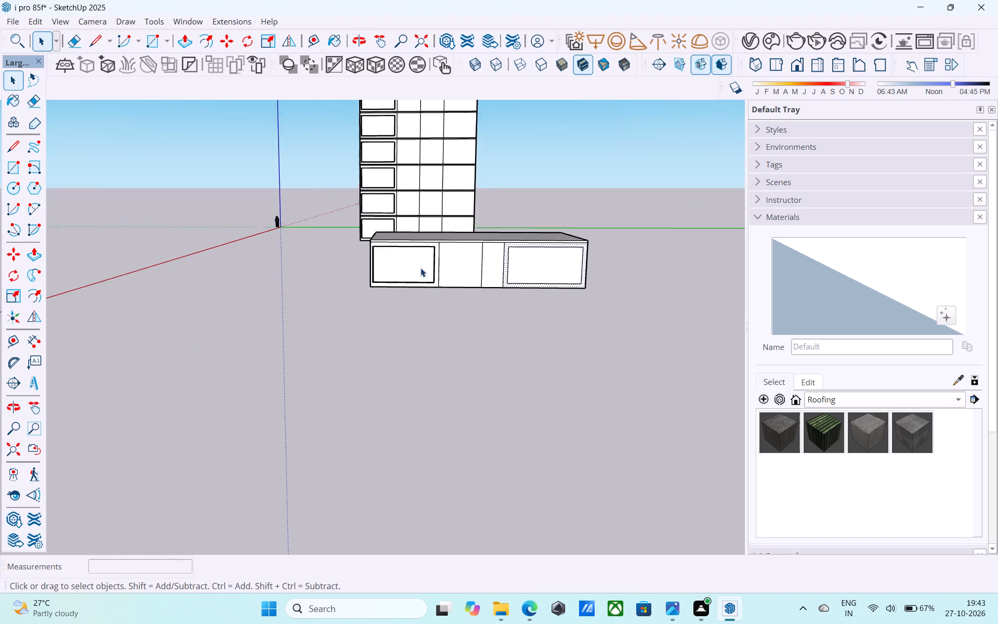
scroll(421, 268, up, 7)
middle_drag(439, 258, 440, 251)
scroll(439, 258, up, 1)
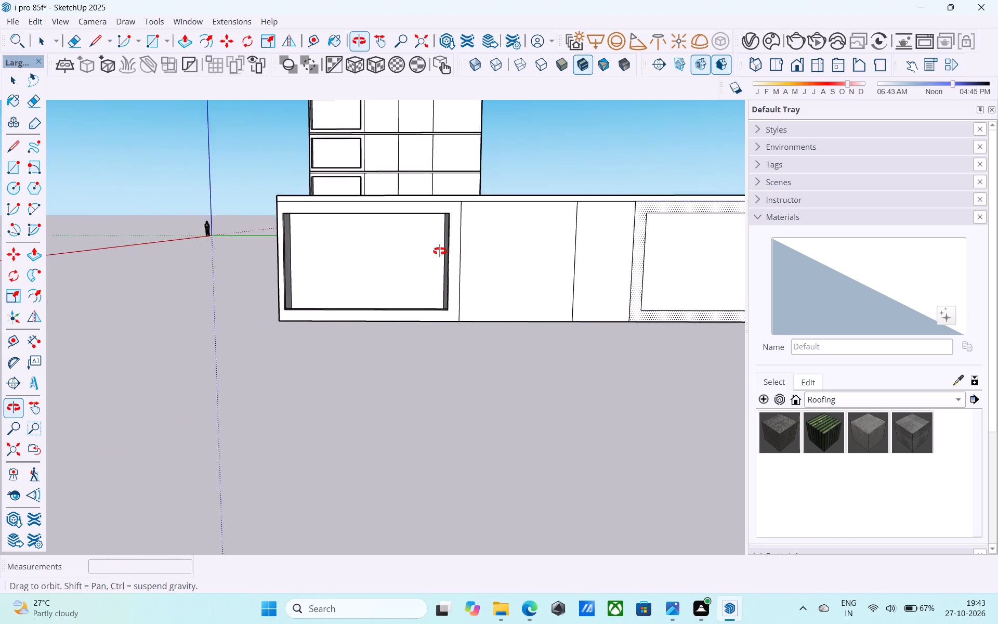
middle_drag(440, 251, 343, 278)
scroll(343, 278, down, 9)
middle_drag(343, 277, 369, 265)
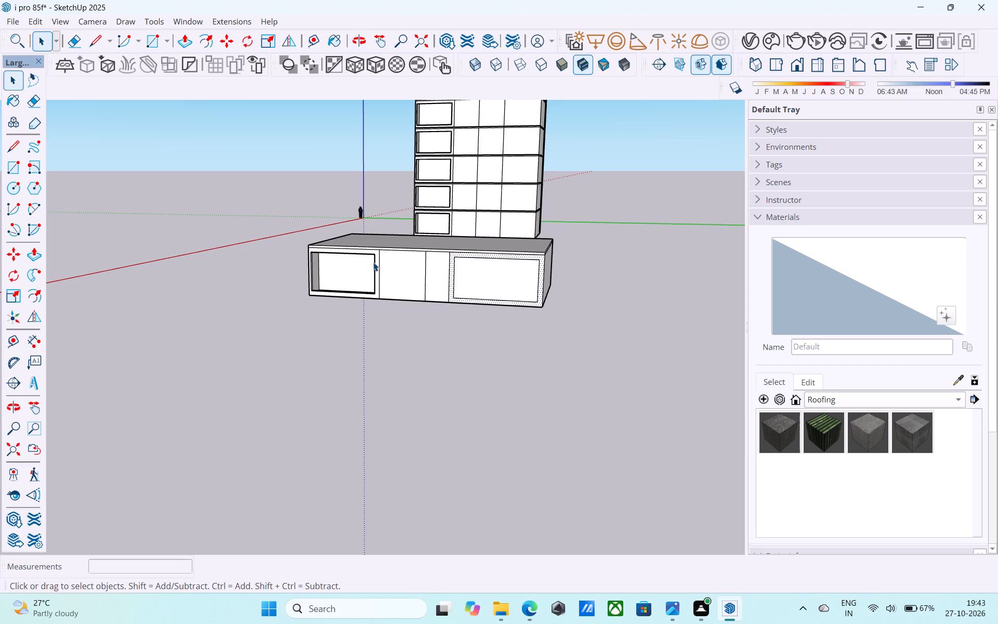
scroll(373, 262, down, 5)
middle_drag(373, 262, 546, 308)
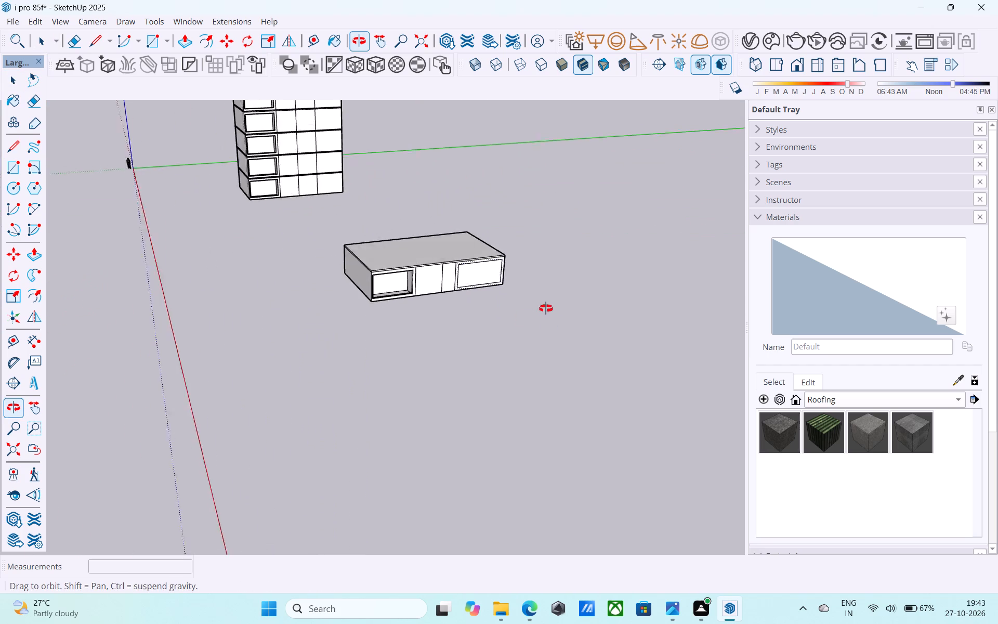
middle_drag(546, 308, 469, 176)
scroll(463, 181, down, 5)
middle_drag(463, 183, 470, 219)
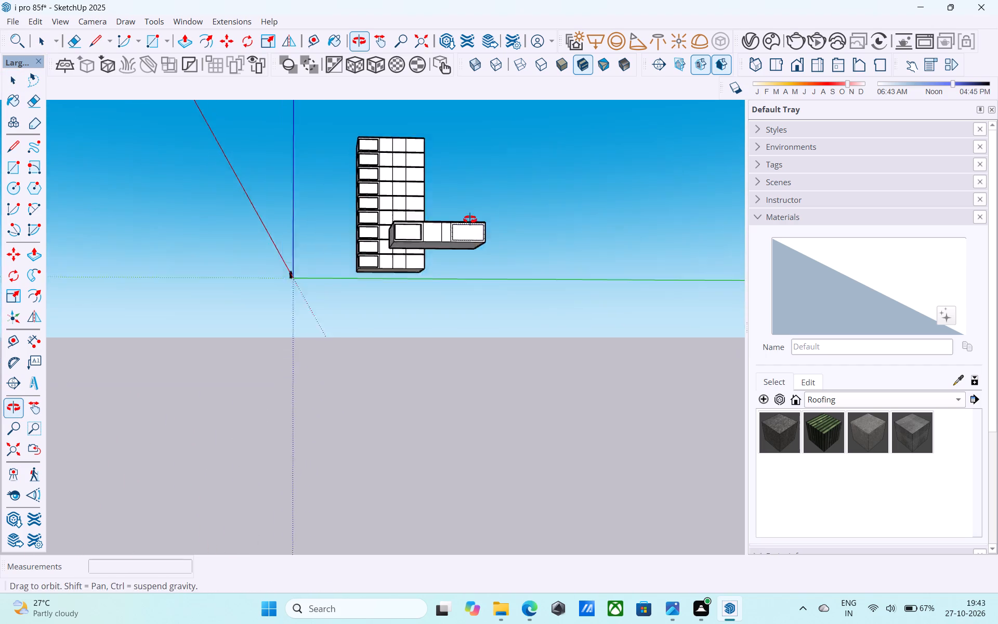
middle_drag(470, 219, 474, 236)
shift+middle_drag(438, 255, 492, 303)
scroll(441, 294, up, 2)
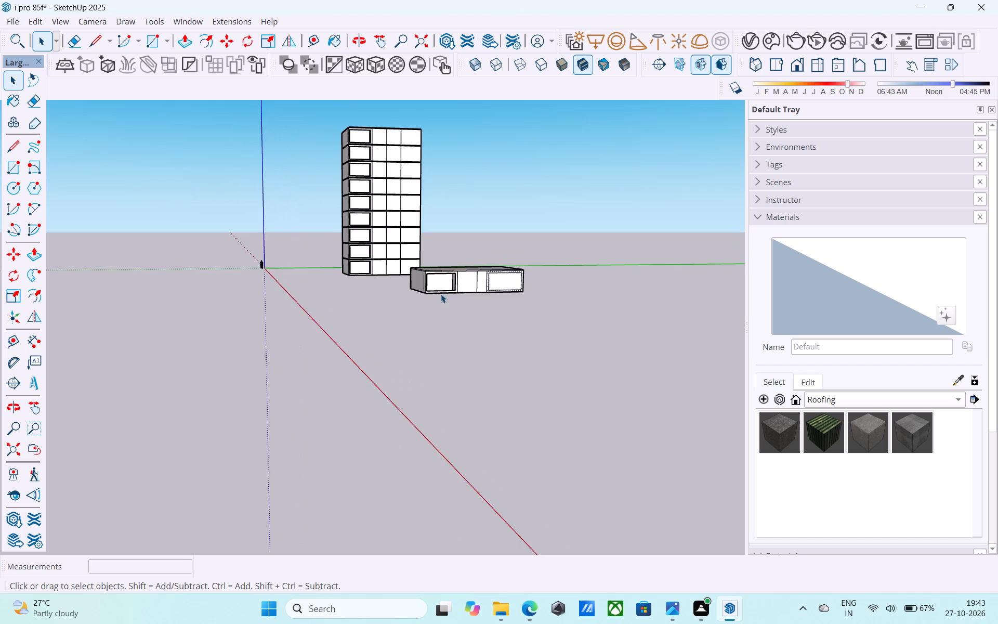
scroll(441, 294, up, 2)
scroll(441, 294, down, 5)
shift+middle_drag(441, 294, 584, 349)
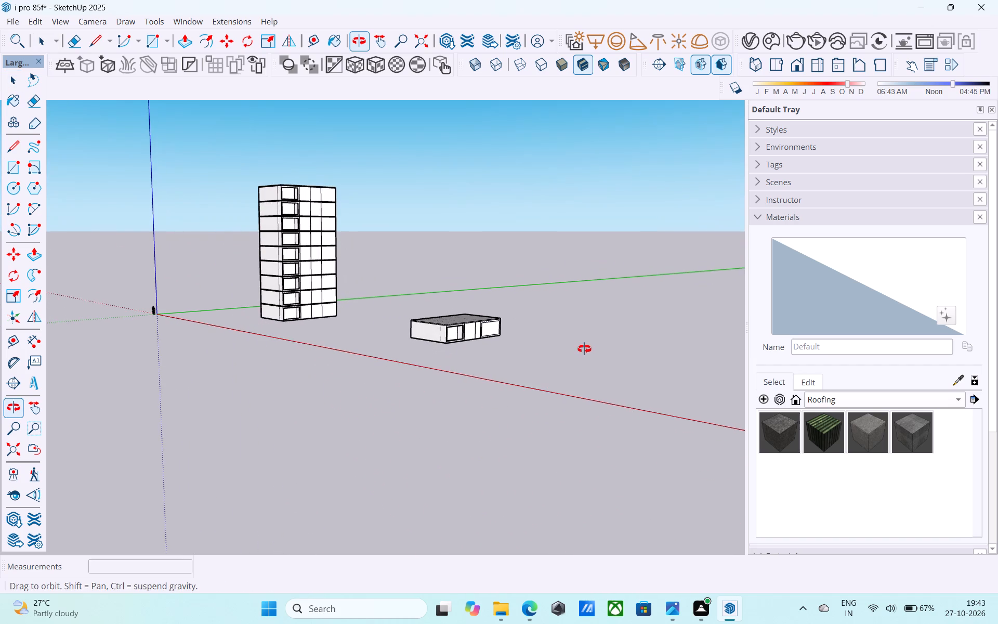
shift+middle_drag(584, 349, 408, 330)
Examine the tower's recessed balconies and facade bays up close.
scroll(367, 239, up, 6)
middle_drag(389, 231, 435, 240)
scroll(365, 217, up, 5)
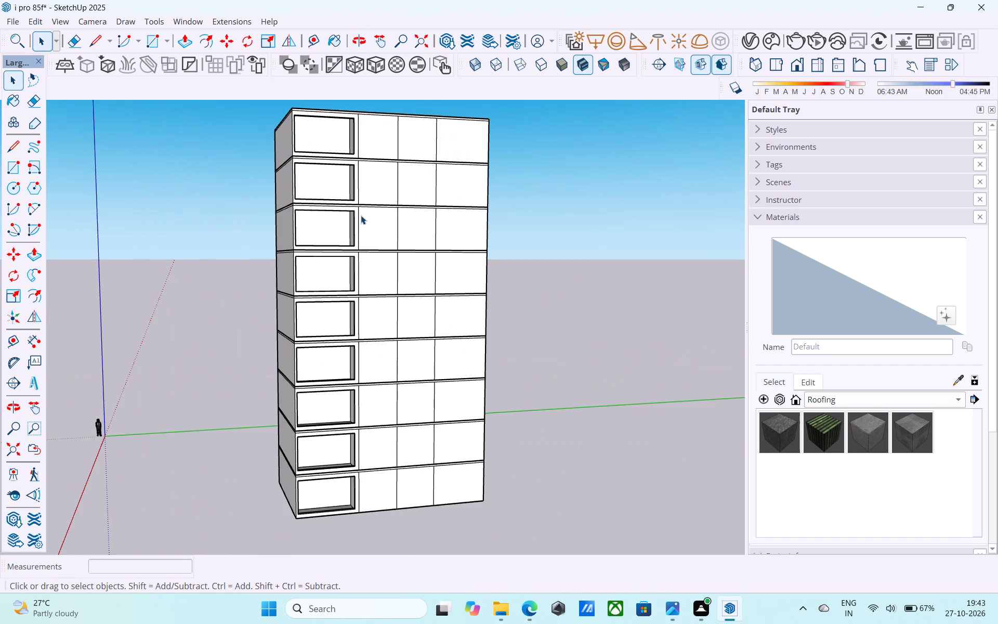
shift+middle_drag(361, 215, 362, 246)
middle_drag(362, 246, 469, 246)
scroll(373, 237, up, 5)
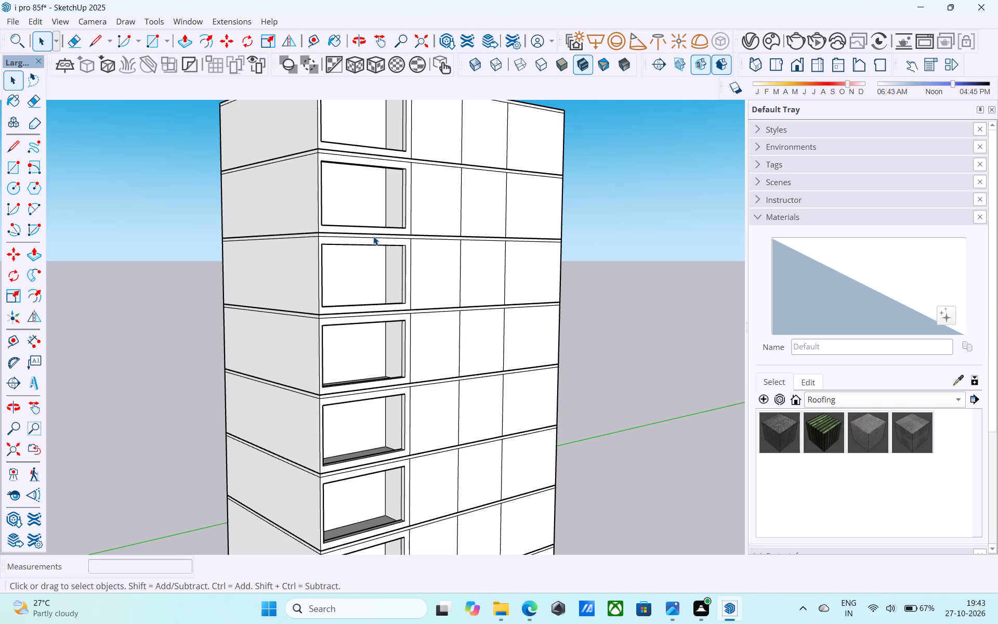
scroll(373, 236, down, 11)
scroll(373, 236, up, 7)
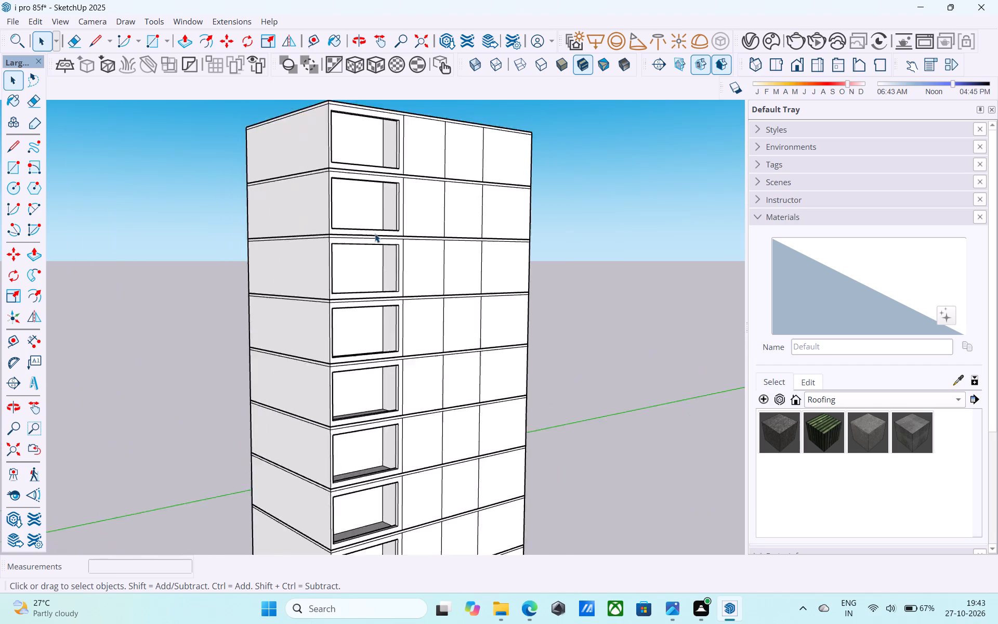
Examine the tower's balcony facade up close and the whole tower with the separate floor copy from a distance.
scroll(375, 233, up, 15)
scroll(375, 233, down, 20)
scroll(375, 233, up, 1)
scroll(375, 233, down, 4)
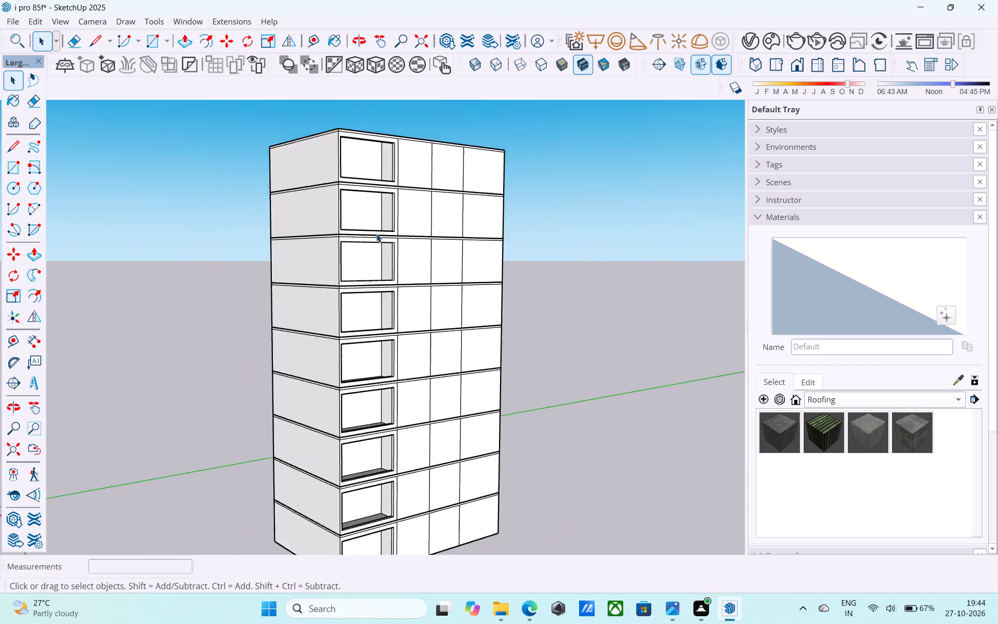
scroll(376, 233, down, 13)
scroll(377, 233, up, 1)
scroll(377, 233, down, 7)
middle_drag(407, 300, 387, 233)
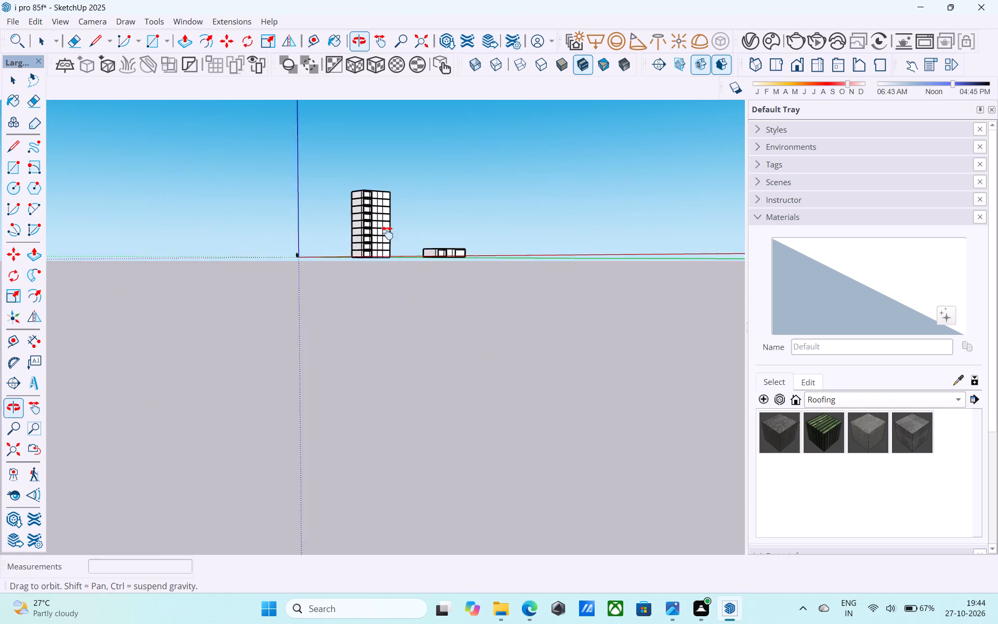
middle_drag(387, 233, 386, 226)
scroll(383, 222, down, 7)
middle_drag(383, 222, 366, 314)
Examine the copied floor's front facade with its recessed balcony and framed end bay.
scroll(389, 210, up, 14)
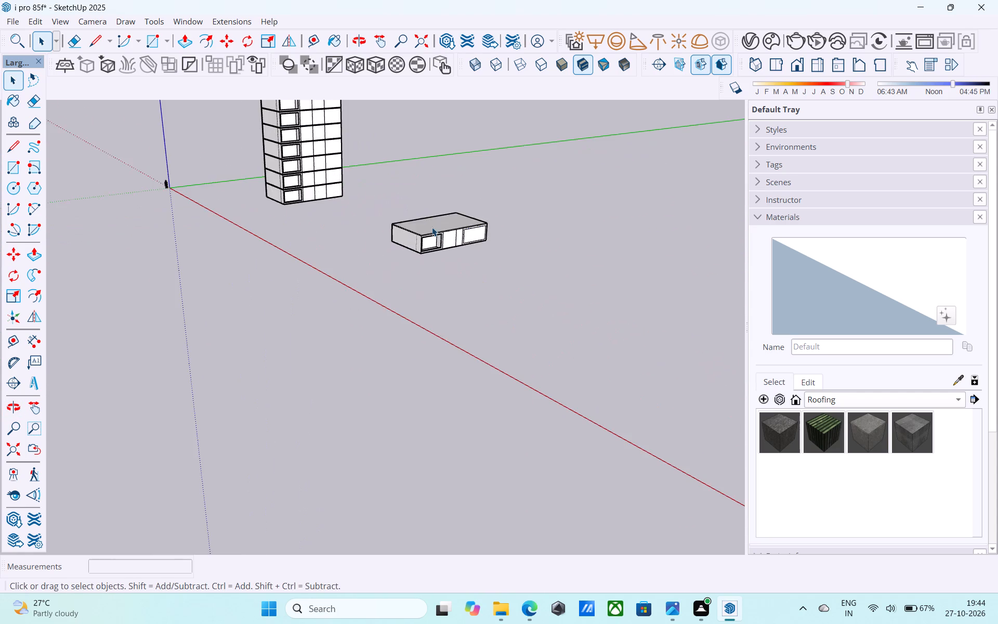
middle_drag(445, 240, 340, 246)
scroll(459, 268, up, 15)
middle_drag(452, 243, 251, 268)
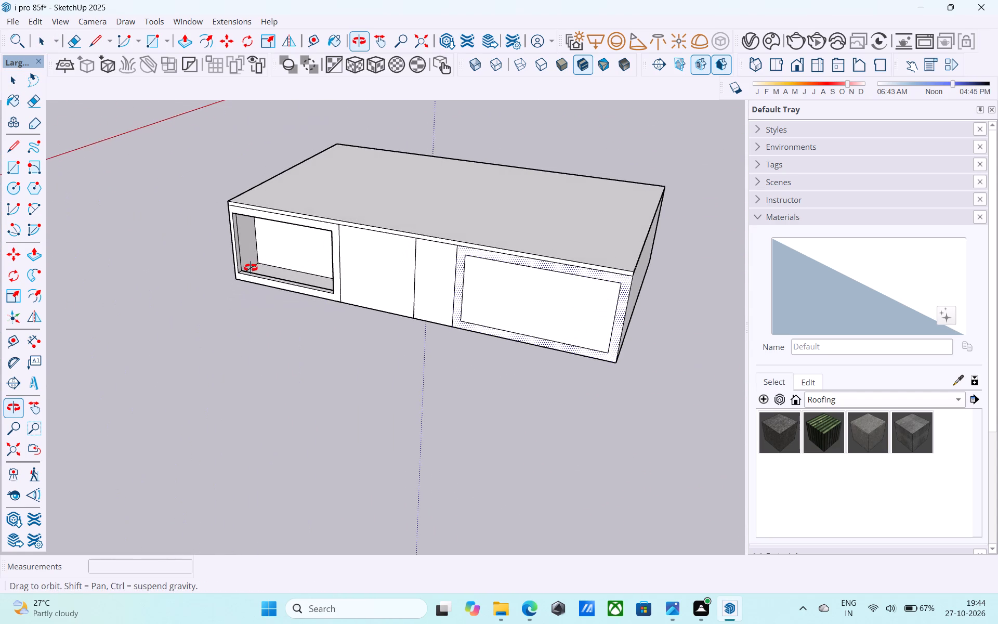
middle_drag(251, 268, 252, 265)
middle_drag(286, 275, 299, 222)
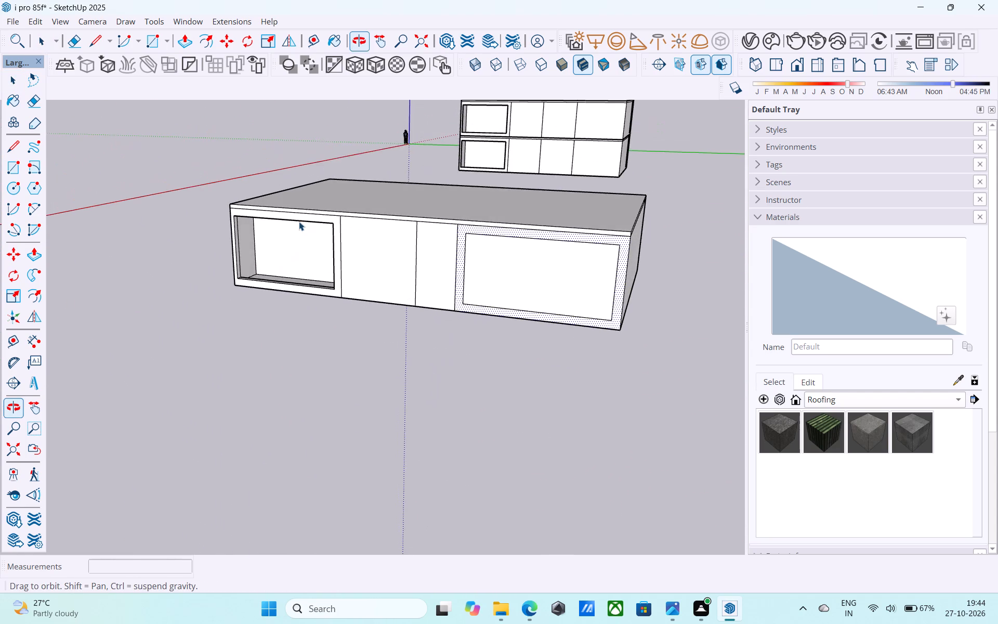
middle_drag(299, 221, 344, 214)
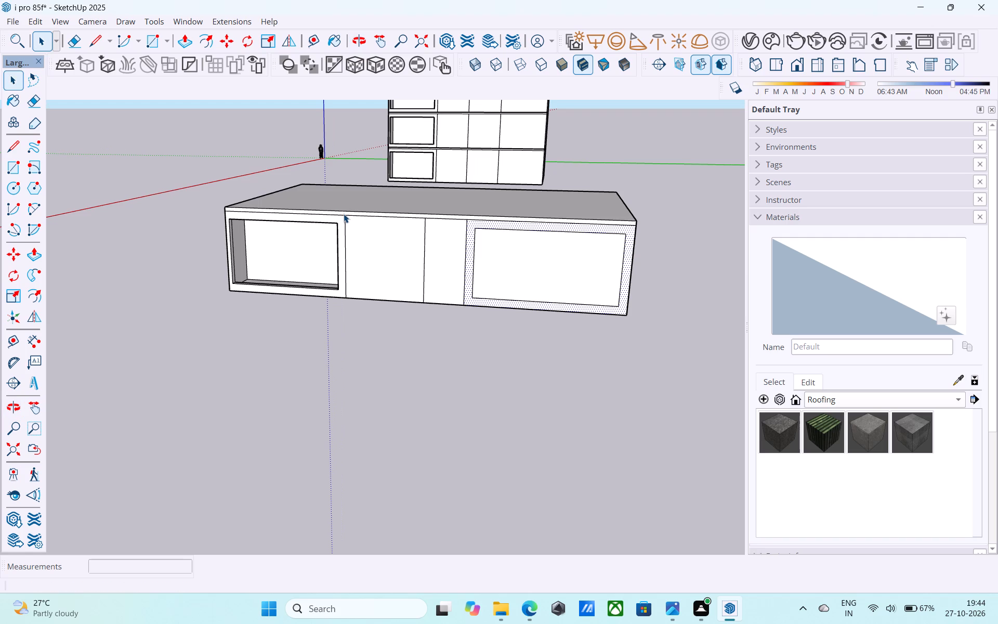
middle_drag(344, 214, 415, 205)
scroll(415, 205, up, 5)
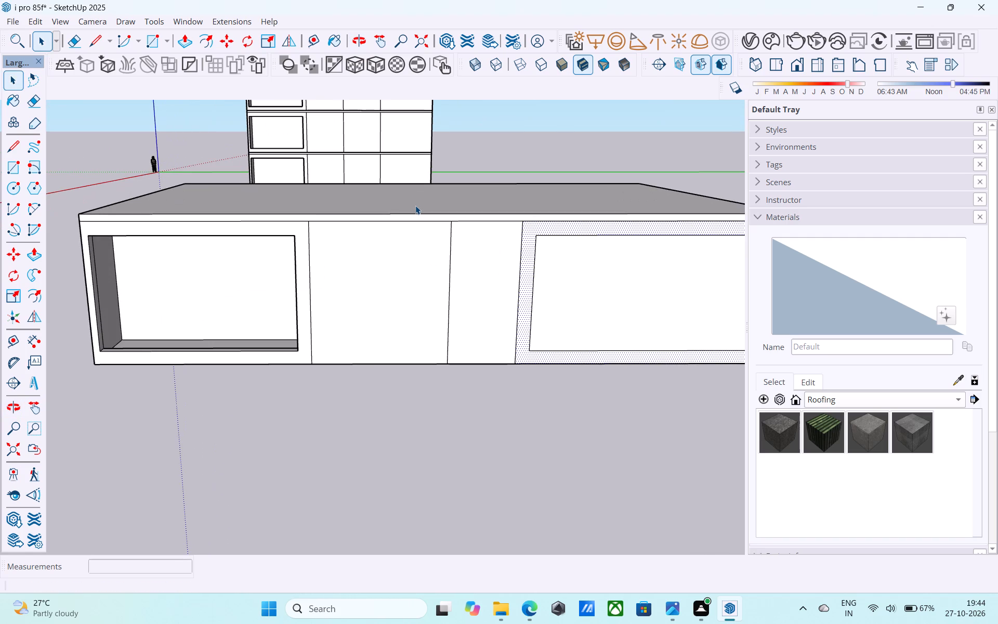
middle_drag(415, 205, 433, 196)
scroll(433, 196, down, 3)
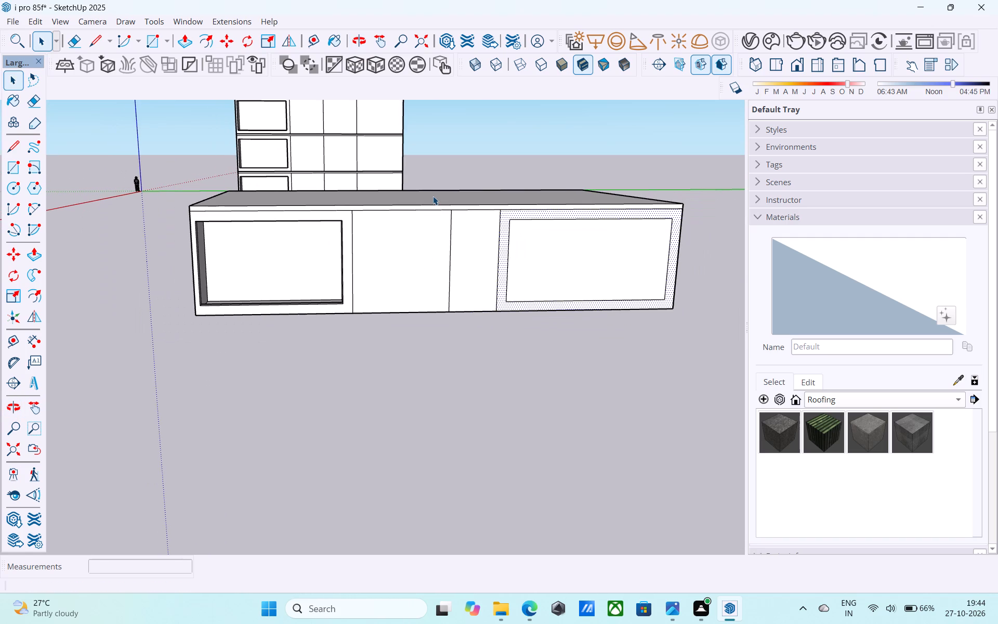
scroll(433, 196, down, 5)
Examine the copied floor's side and rear walls all the way around to the front facade.
middle_drag(433, 196, 539, 202)
middle_drag(304, 311, 583, 388)
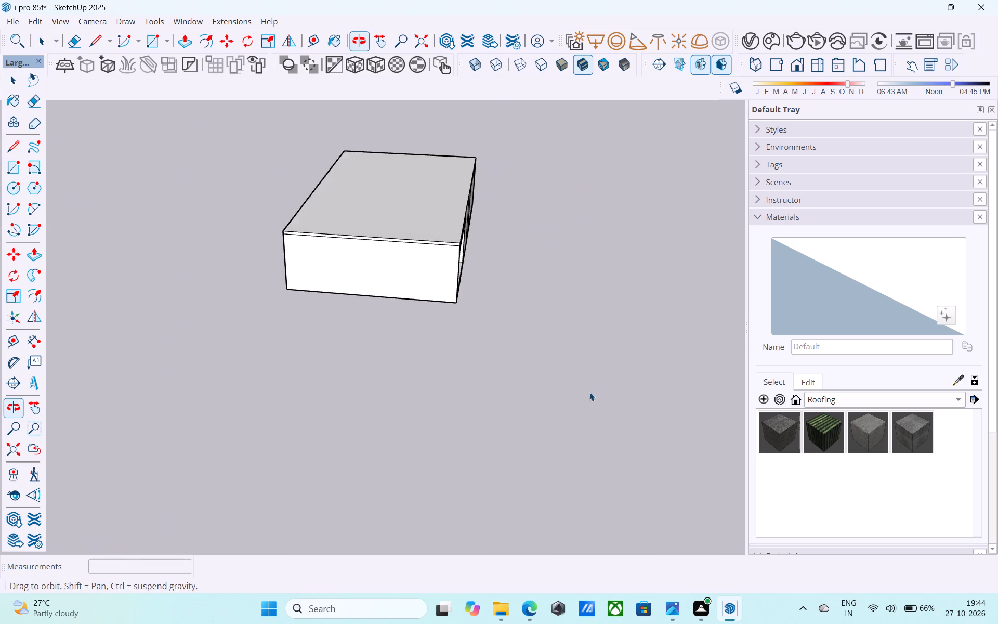
middle_drag(396, 348, 2, 283)
middle_drag(560, 179, 430, 251)
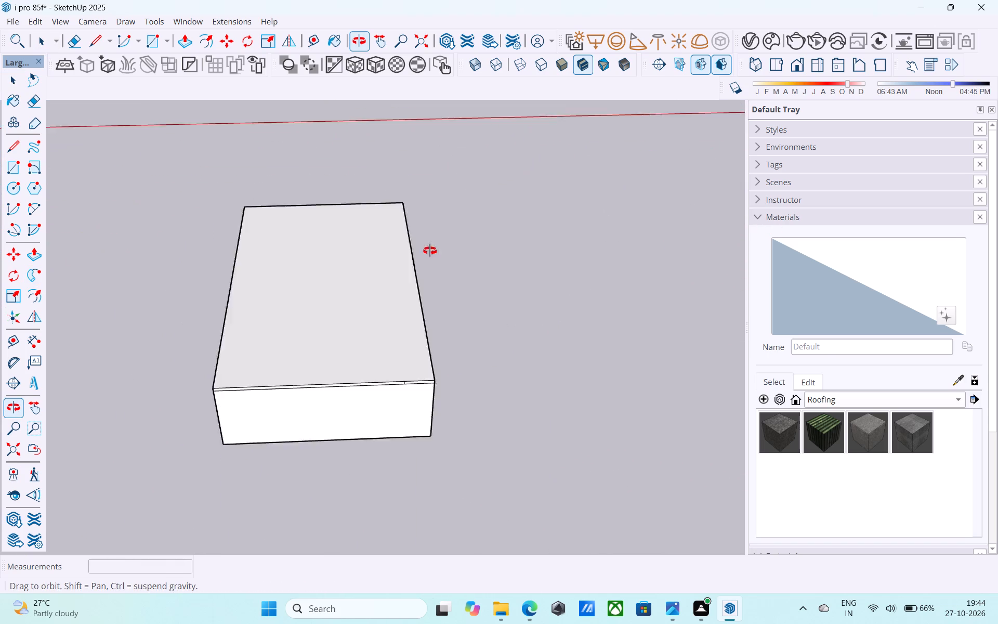
middle_drag(430, 251, 905, 191)
scroll(645, 185, up, 4)
middle_drag(461, 225, 762, 191)
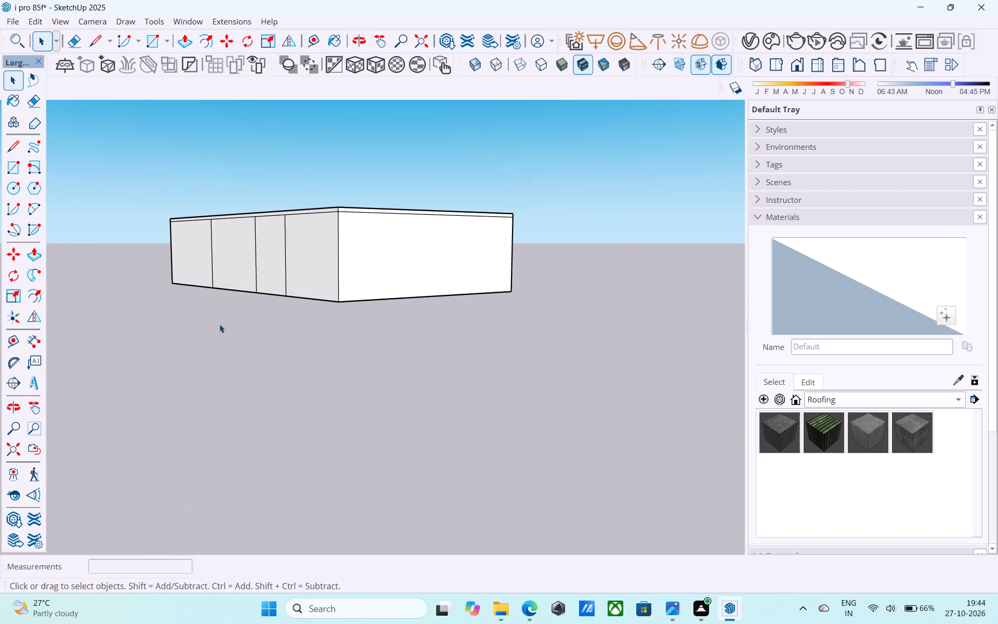
middle_drag(265, 269, 285, 255)
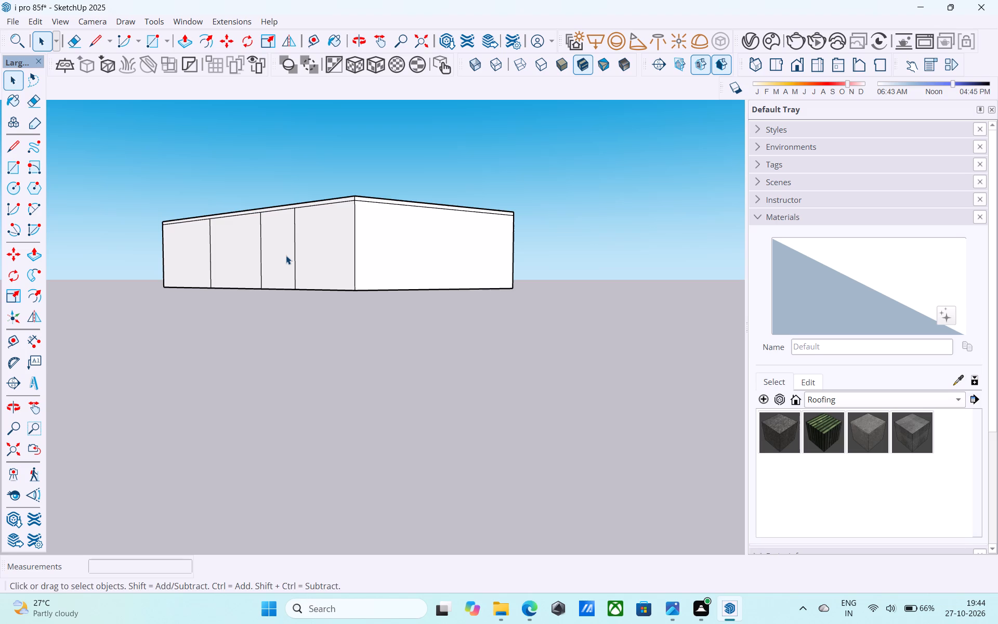
middle_drag(286, 255, 134, 302)
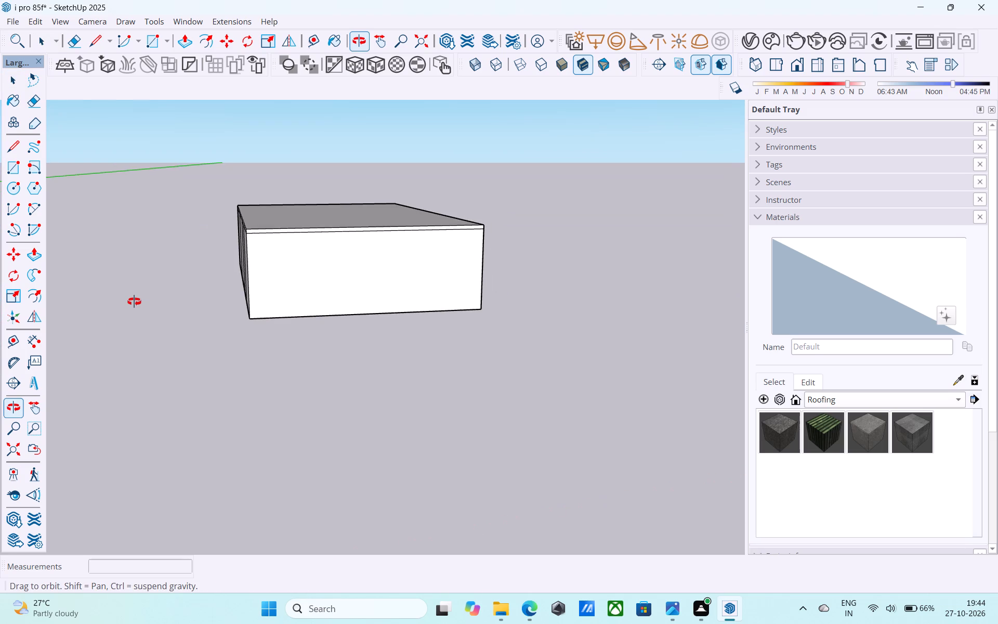
middle_drag(134, 302, 134, 298)
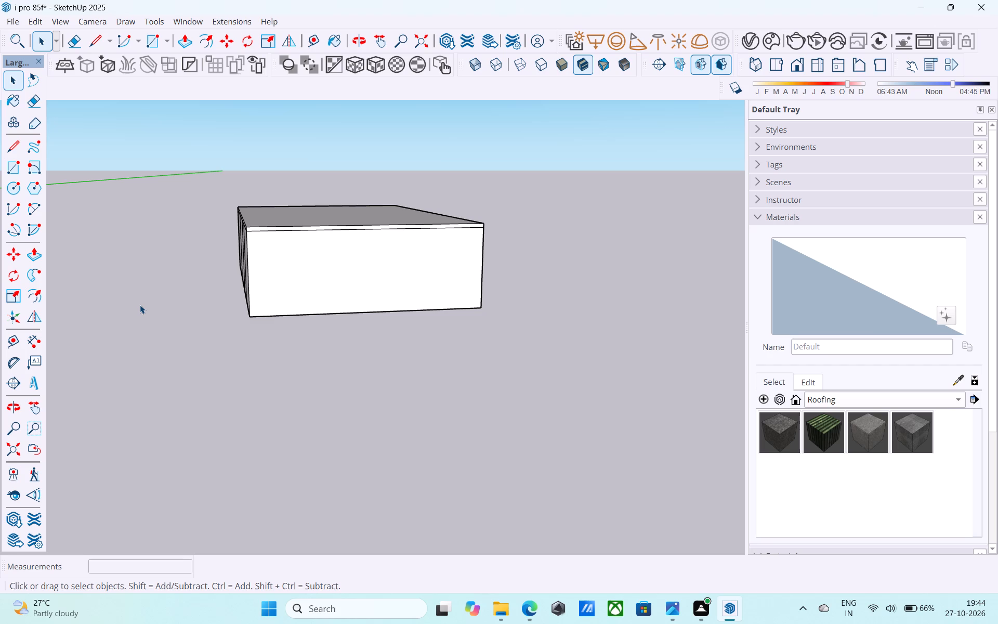
middle_drag(288, 319, 279, 319)
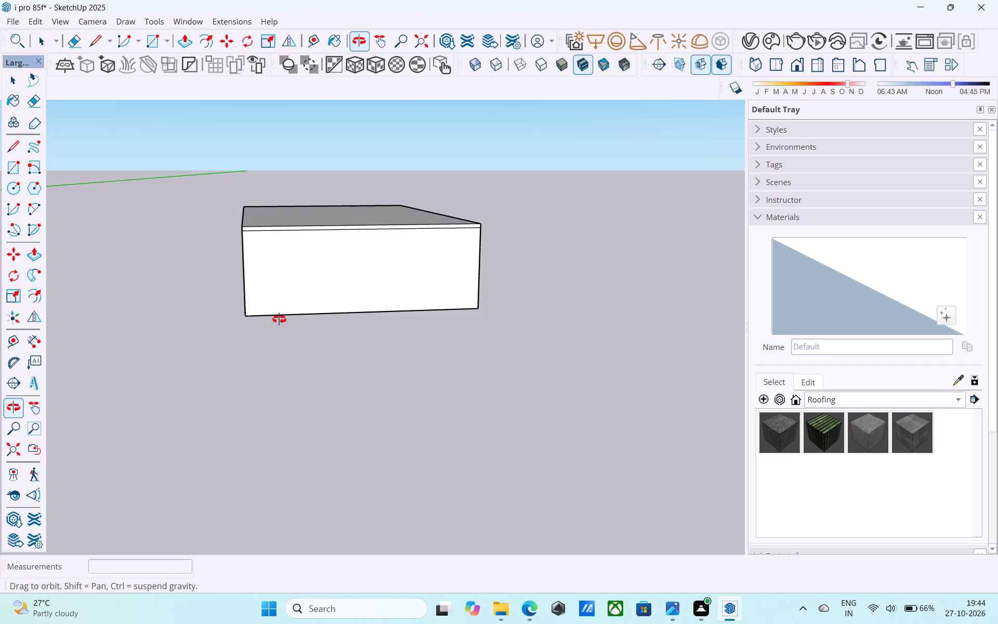
middle_drag(279, 319, 619, 318)
middle_drag(402, 325, 828, 339)
middle_drag(478, 342, 754, 343)
middle_drag(401, 274, 592, 252)
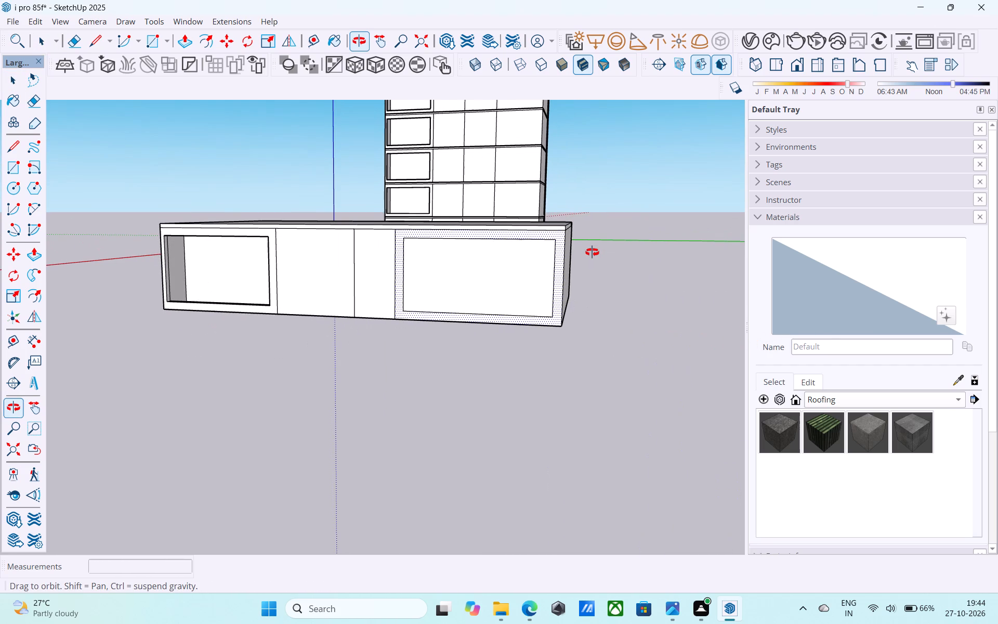
Compare the copied floor's front facade bays with the tower's facade from several angles.
middle_drag(592, 252, 590, 254)
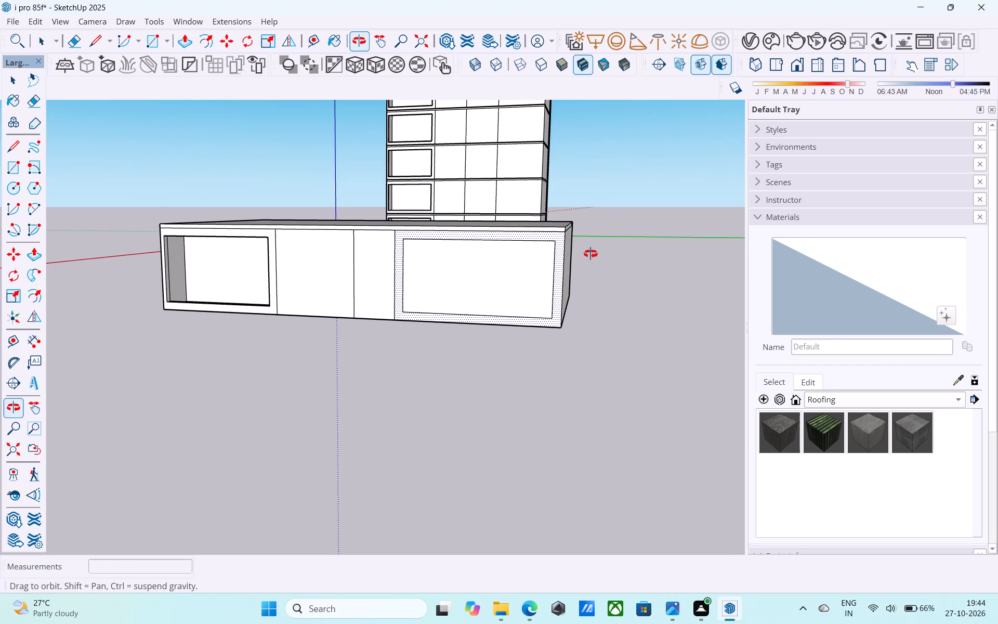
middle_drag(590, 254, 585, 240)
scroll(585, 248, up, 7)
scroll(585, 234, down, 8)
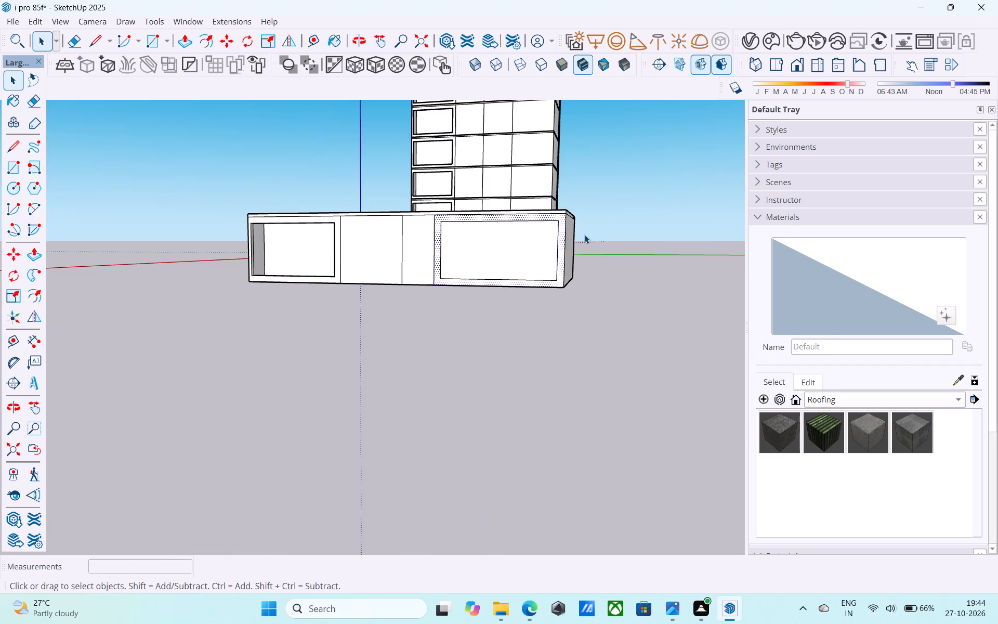
scroll(567, 226, down, 4)
middle_drag(557, 214, 546, 279)
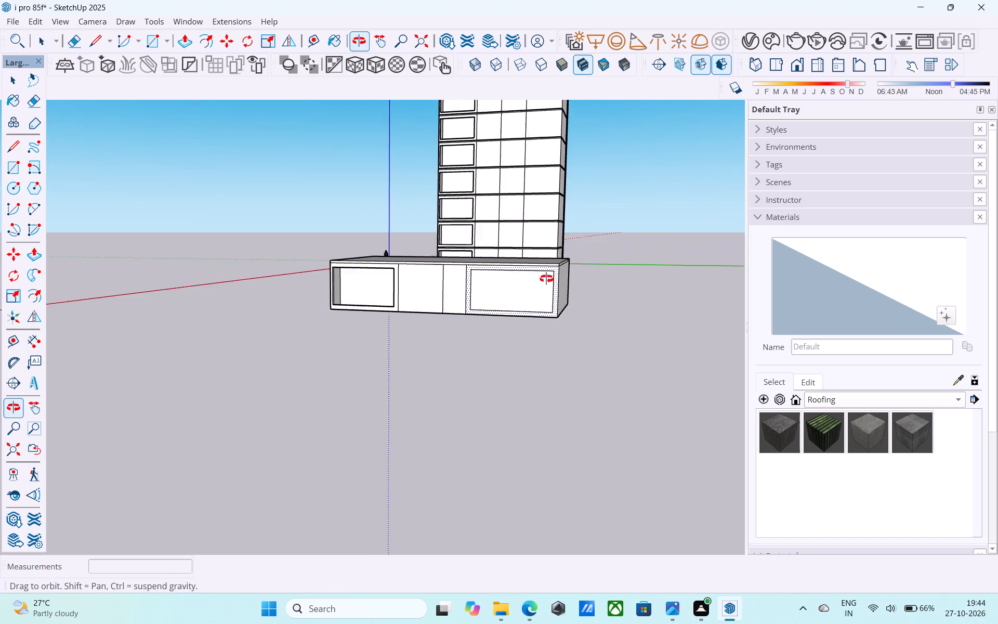
middle_drag(546, 279, 546, 287)
middle_drag(488, 288, 512, 385)
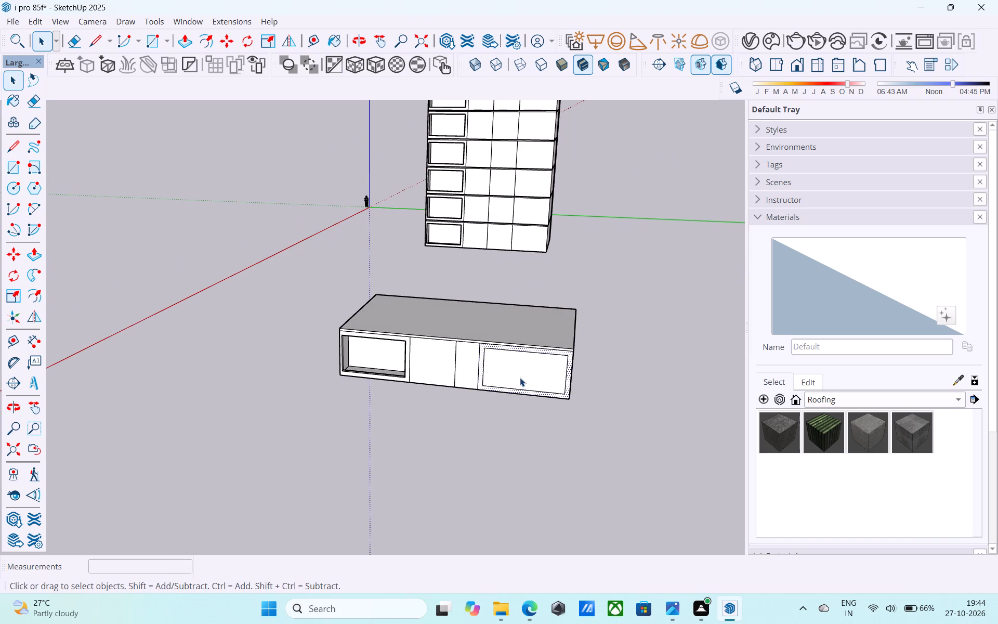
middle_drag(517, 374, 674, 325)
scroll(501, 361, up, 2)
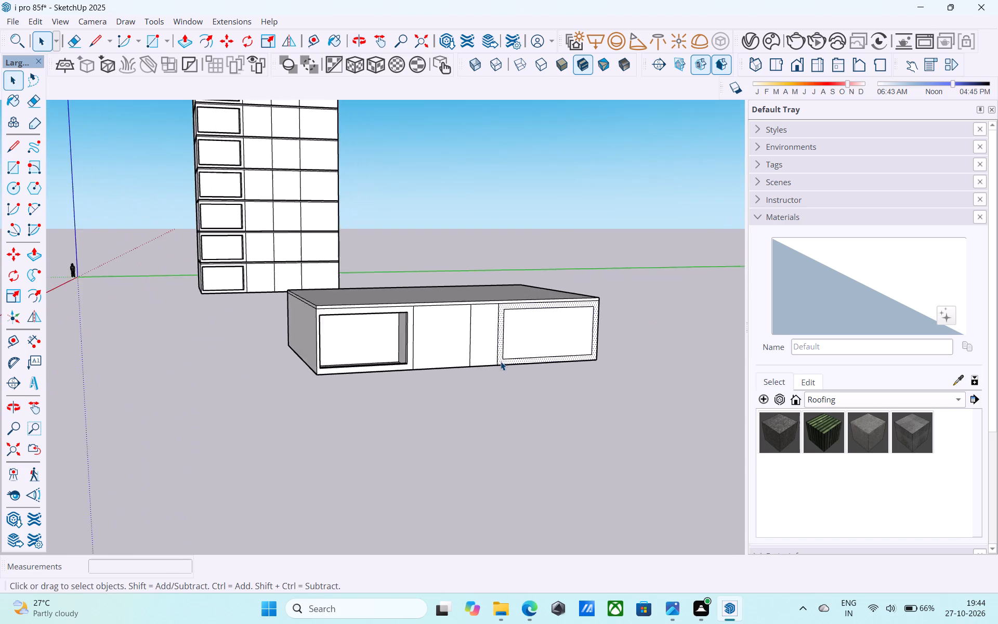
scroll(501, 361, up, 2)
shift+middle_drag(500, 361, 470, 383)
scroll(470, 383, up, 4)
scroll(470, 383, down, 3)
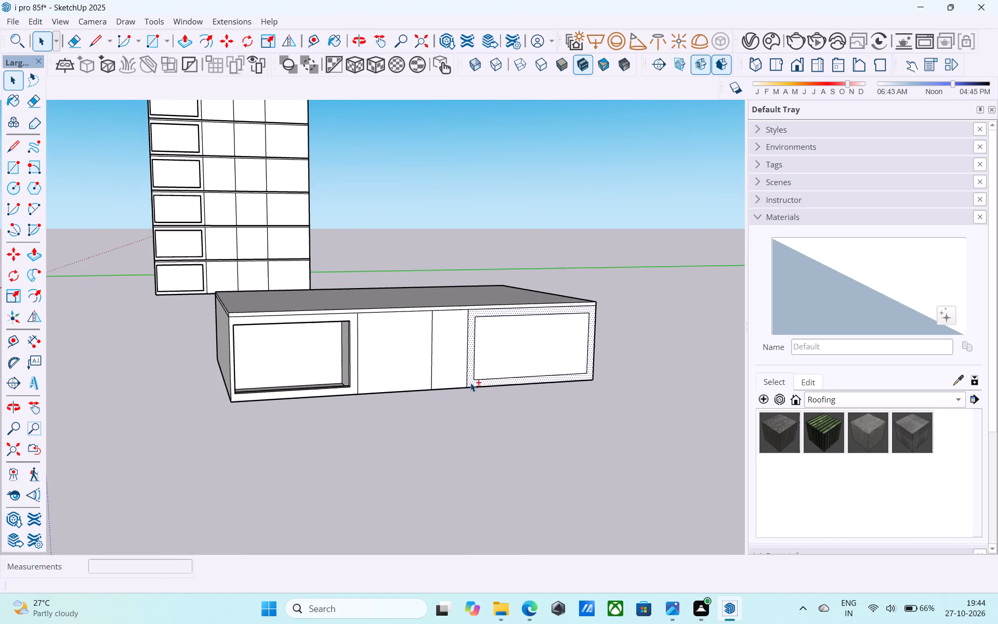
middle_drag(470, 383, 471, 425)
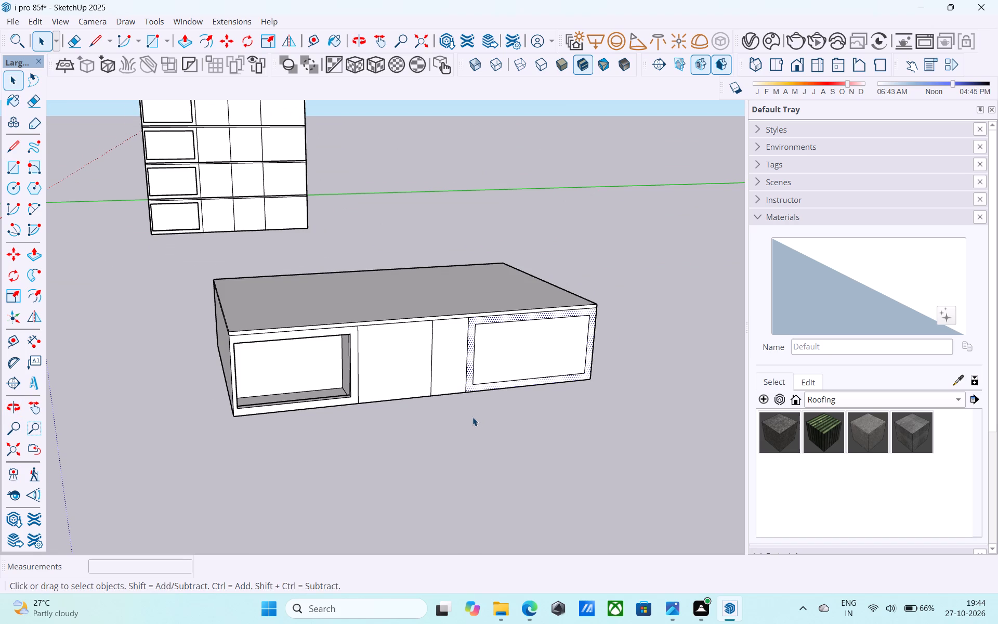
scroll(472, 417, up, 4)
scroll(466, 383, down, 3)
scroll(466, 383, up, 1)
scroll(466, 383, down, 1)
middle_drag(466, 383, 457, 414)
scroll(358, 424, down, 4)
middle_drag(357, 425, 376, 410)
Check the individual faces and dividing edges of the copied floor's front facade by selecting them one at a time.
click(376, 377)
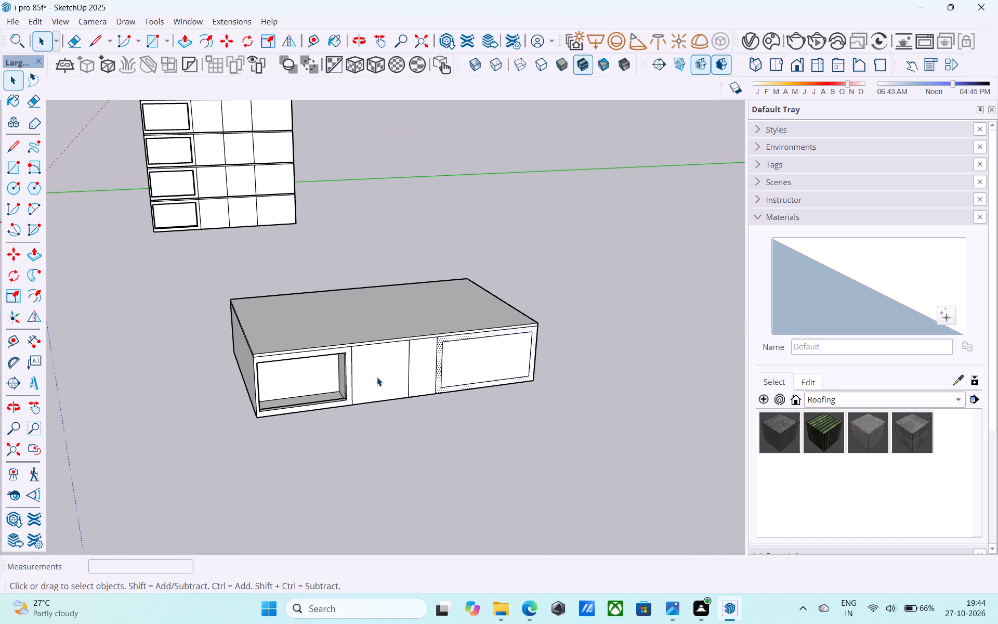
scroll(400, 371, up, 4)
click(424, 358)
click(476, 342)
click(362, 359)
click(272, 384)
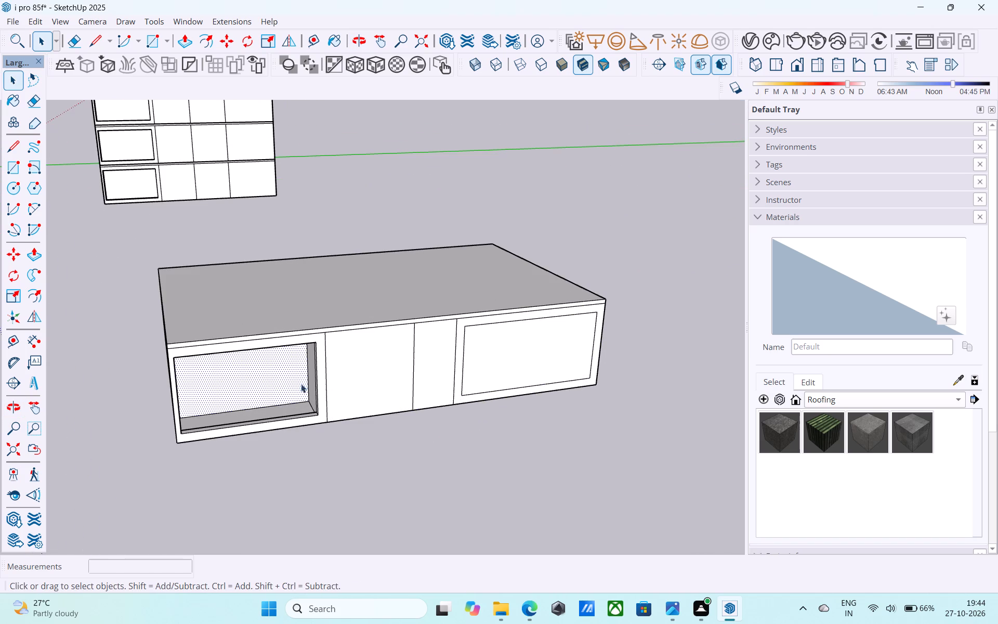
click(336, 384)
click(468, 358)
click(453, 361)
scroll(309, 367, up, 6)
click(411, 337)
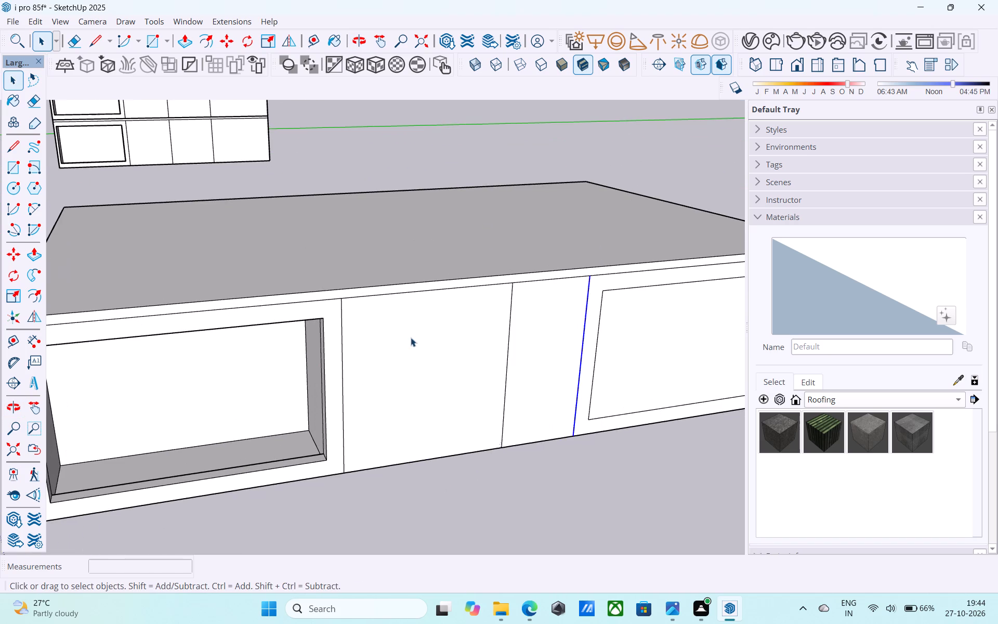
click(543, 326)
scroll(320, 315, up, 4)
click(331, 294)
click(342, 282)
click(322, 313)
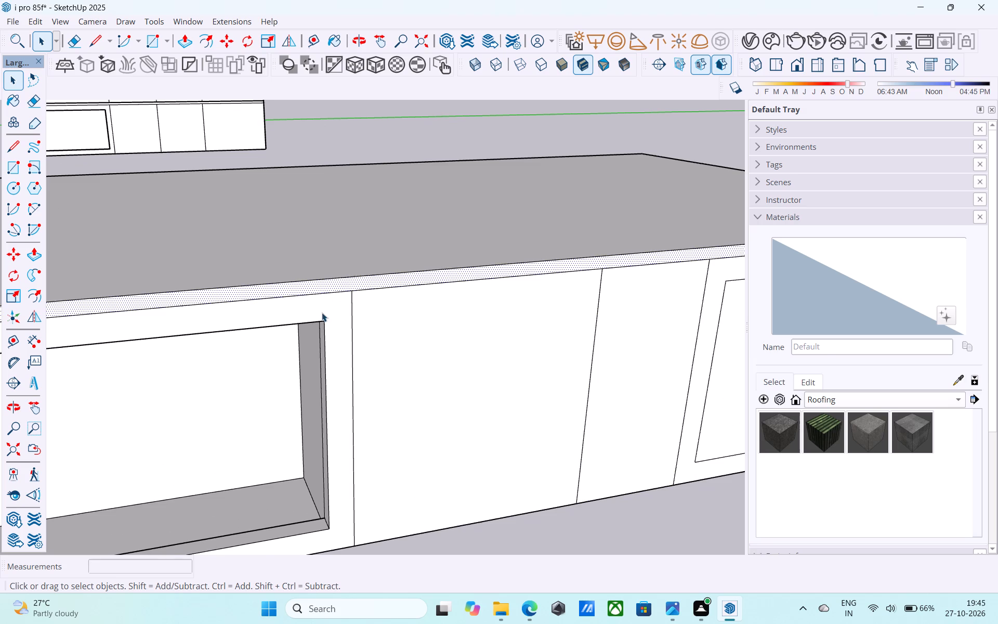
click(633, 298)
click(536, 323)
scroll(356, 315, down, 5)
click(664, 307)
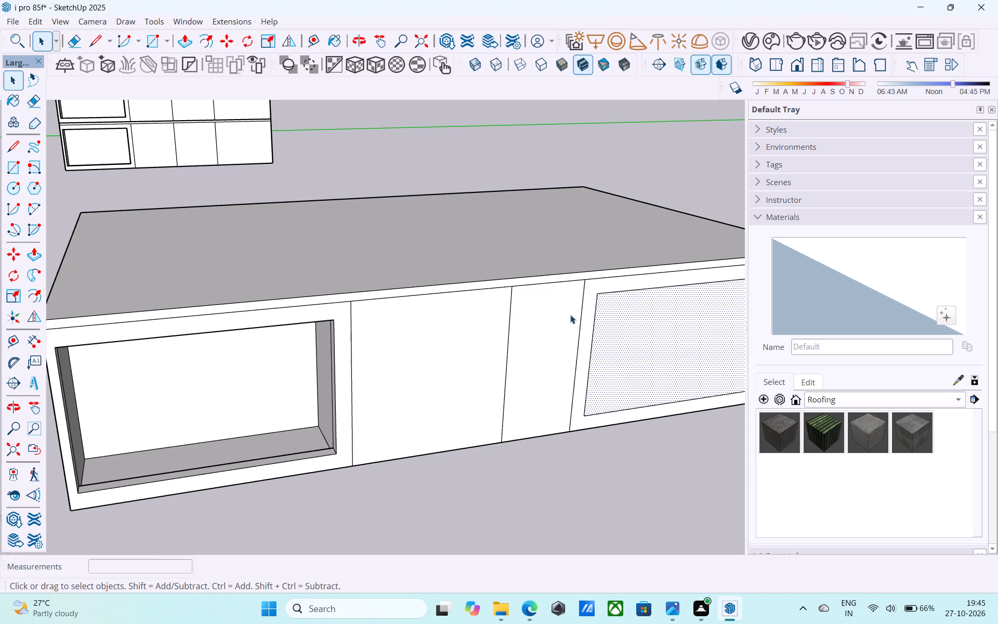
click(586, 309)
click(579, 311)
click(403, 359)
click(611, 336)
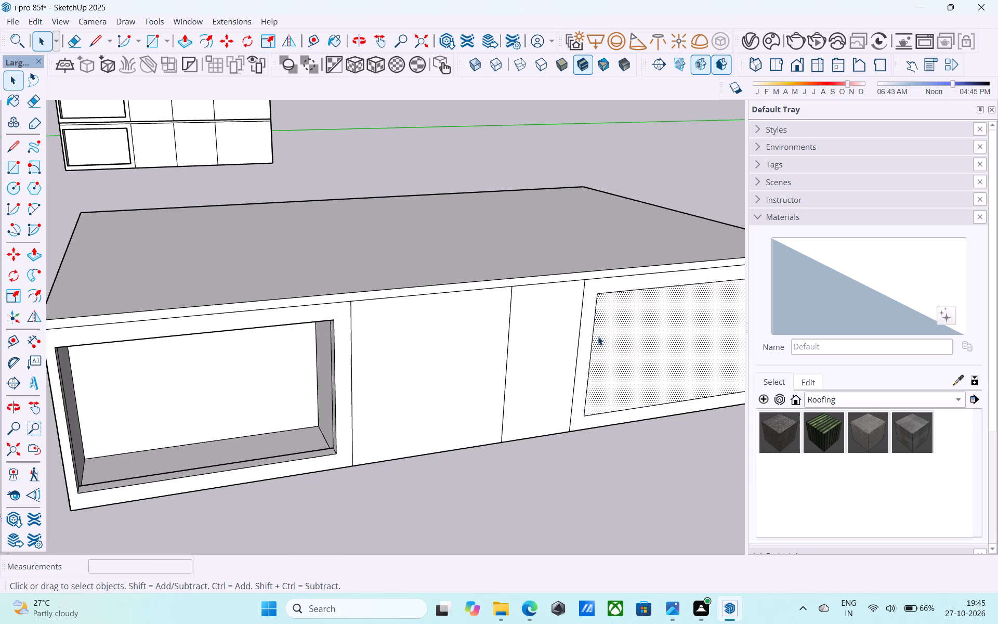
click(586, 332)
Reverse the three wrongly oriented ceiling faces inside the floor copy's recessed balcony.
middle_drag(347, 449, 466, 309)
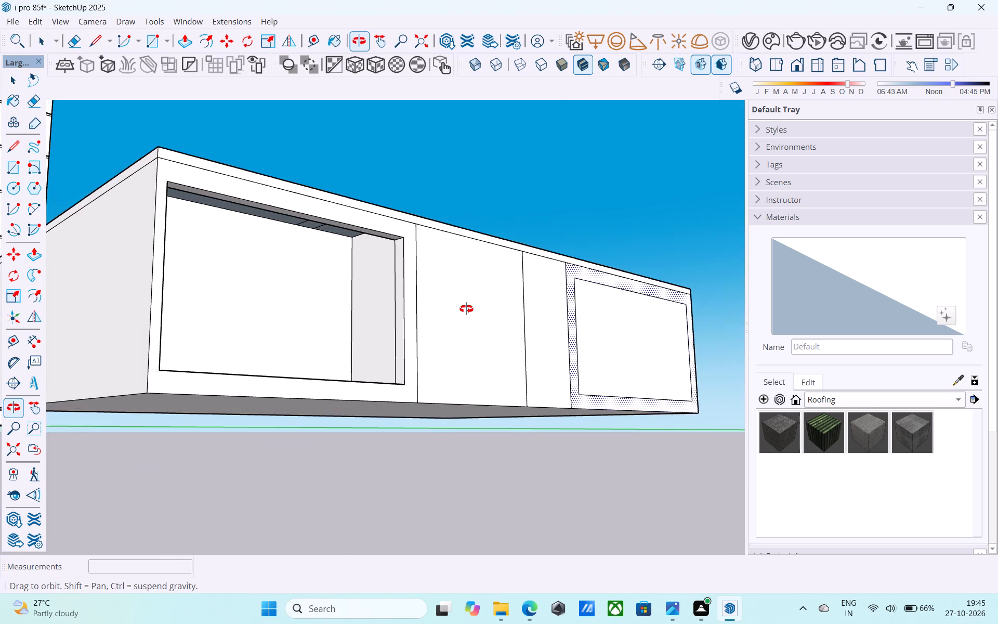
middle_drag(466, 309, 484, 385)
scroll(484, 385, down, 4)
middle_drag(483, 385, 514, 252)
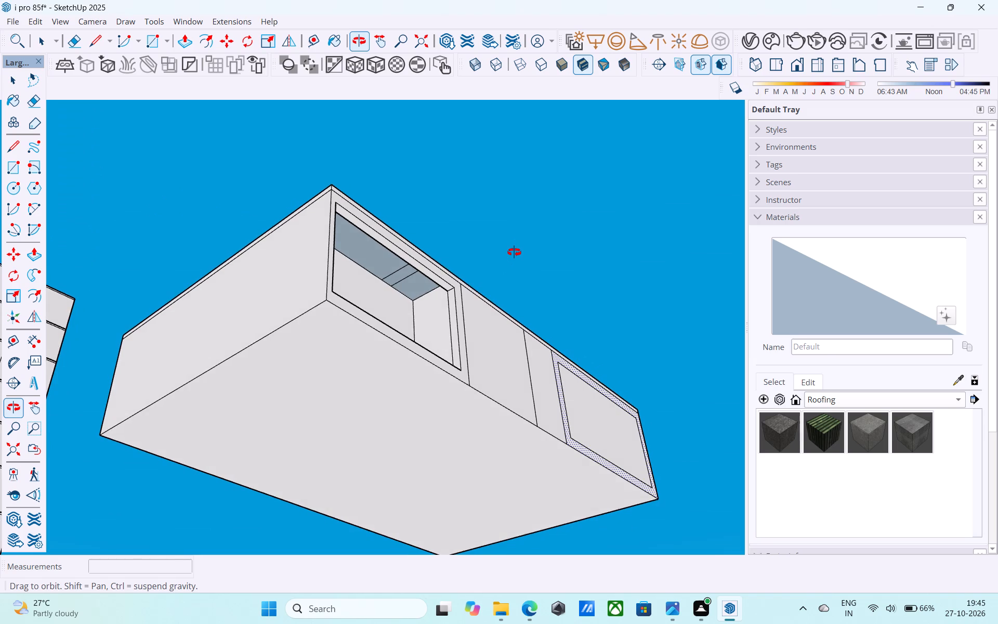
middle_drag(514, 252, 506, 290)
shift+middle_drag(506, 290, 518, 267)
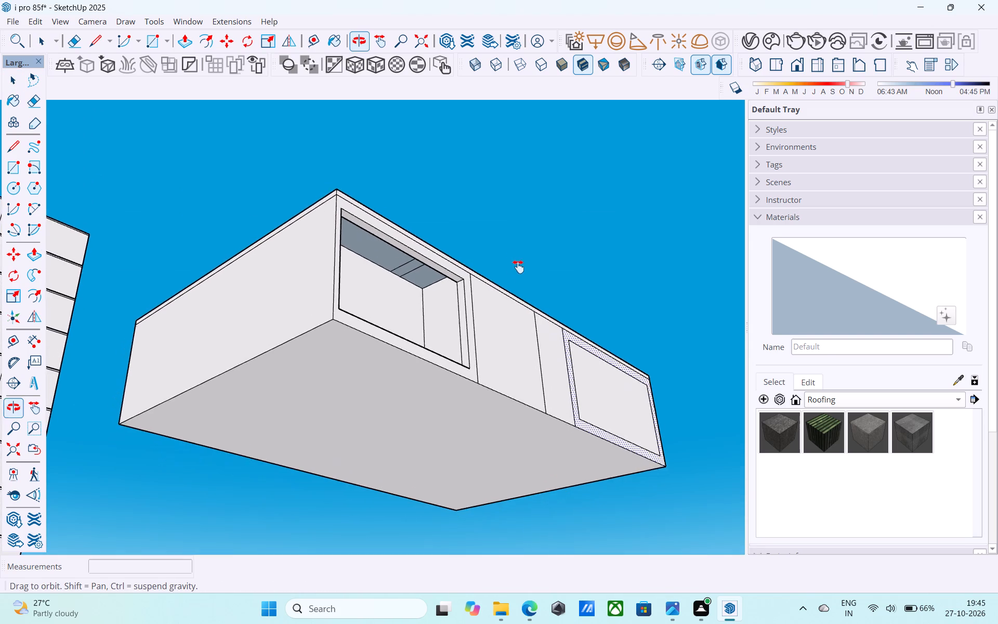
shift+middle_drag(518, 267, 516, 206)
scroll(435, 225, up, 4)
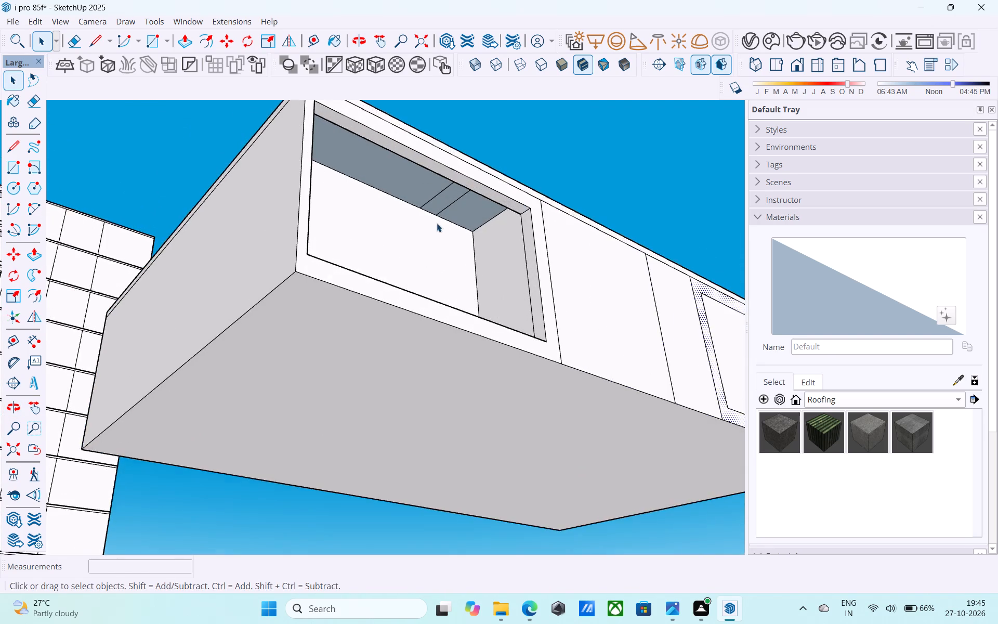
scroll(444, 212, up, 9)
middle_drag(441, 201, 419, 269)
click(369, 229)
right_click(369, 229)
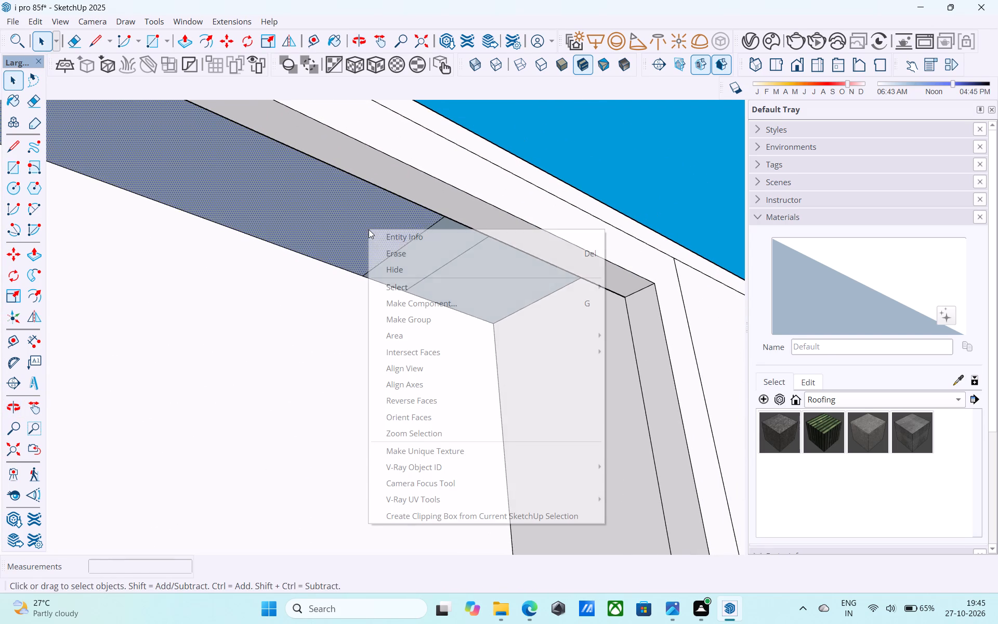
click(395, 408)
click(443, 249)
right_click(443, 249)
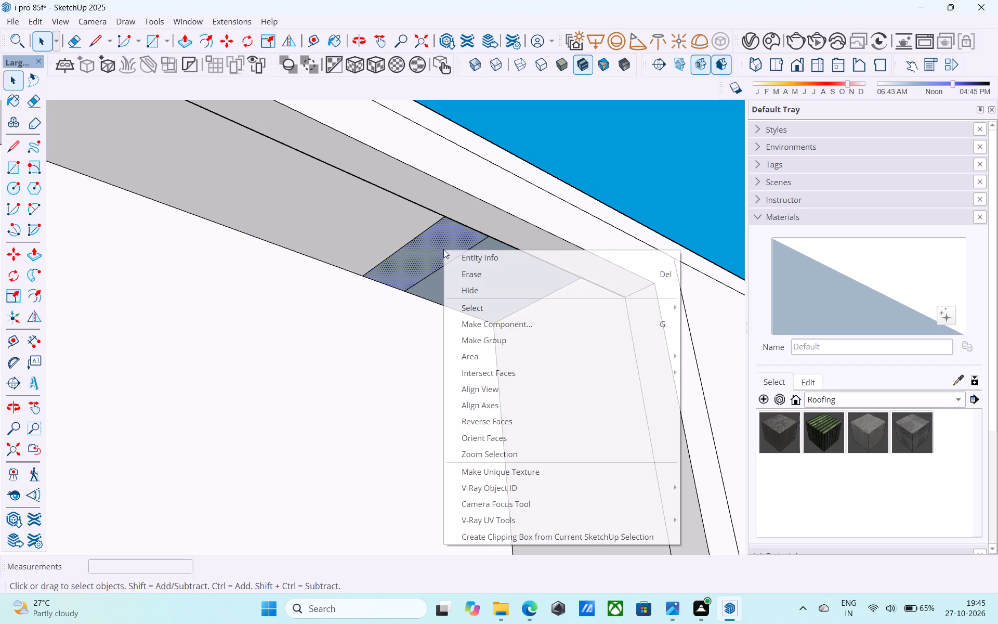
click(483, 419)
click(497, 294)
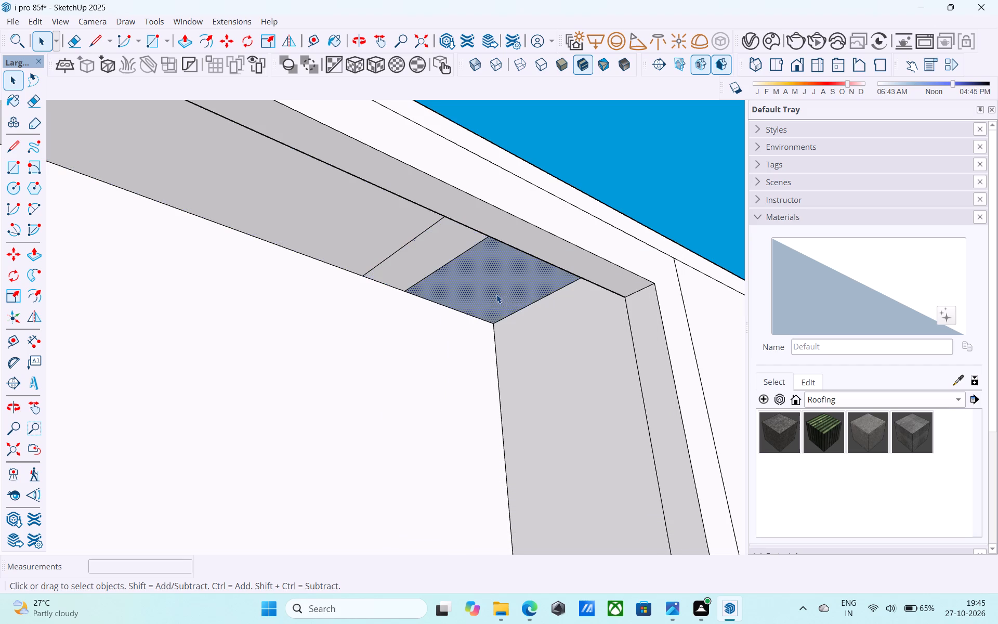
right_click(496, 294)
click(540, 461)
Erase the two dividing edges across the recessed balcony's ceiling to merge its faces.
key(e)
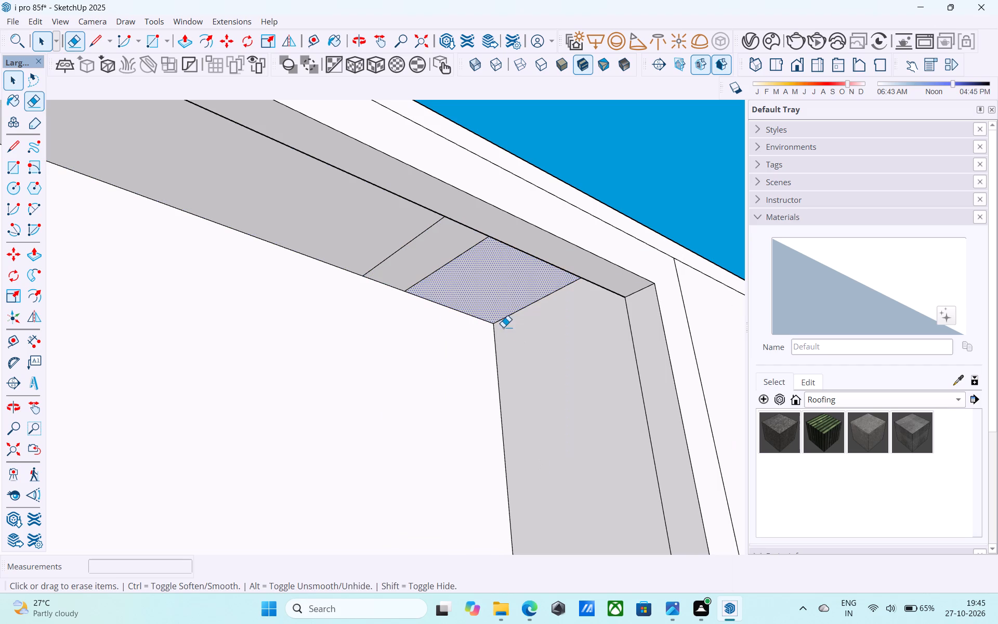
drag(465, 274, 414, 231)
scroll(414, 232, down, 5)
middle_drag(415, 232, 408, 235)
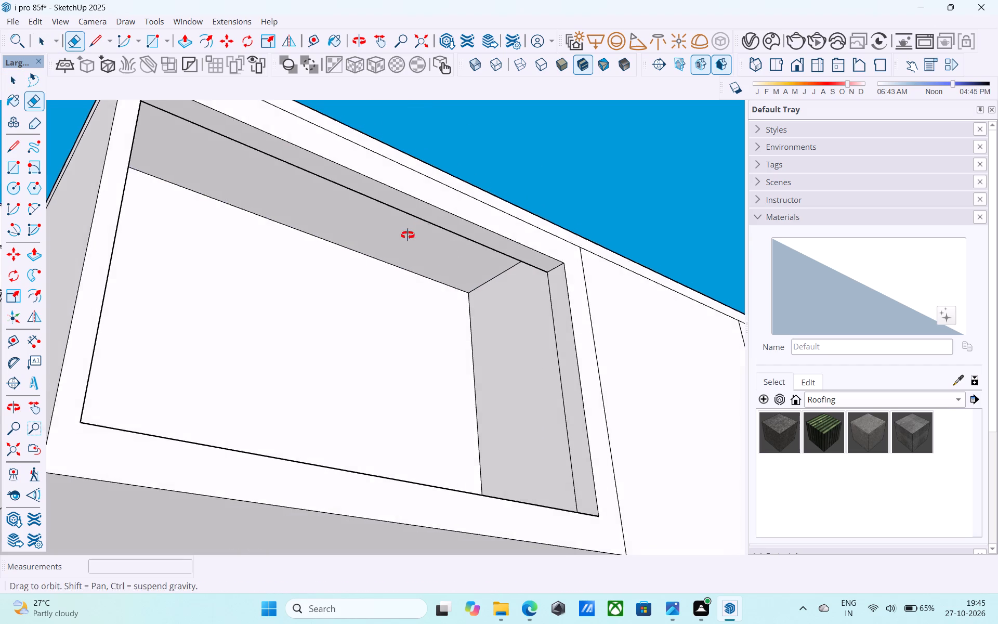
middle_drag(408, 235, 400, 241)
Push/Pull the narrow sill strip along the balcony's front edge level with the balcony floor.
scroll(400, 242, up, 4)
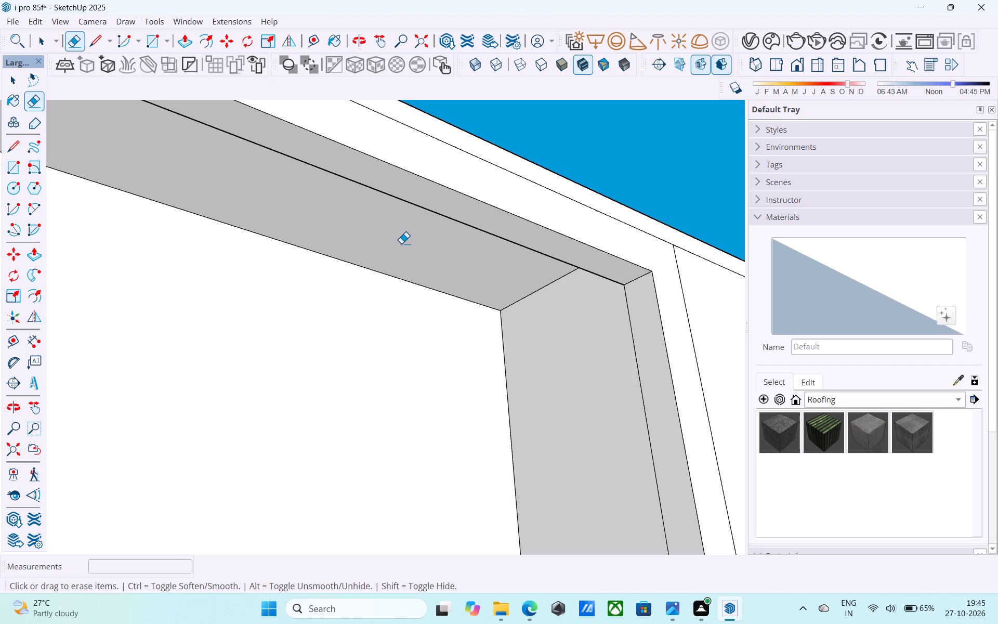
scroll(451, 245, up, 1)
scroll(434, 293, down, 8)
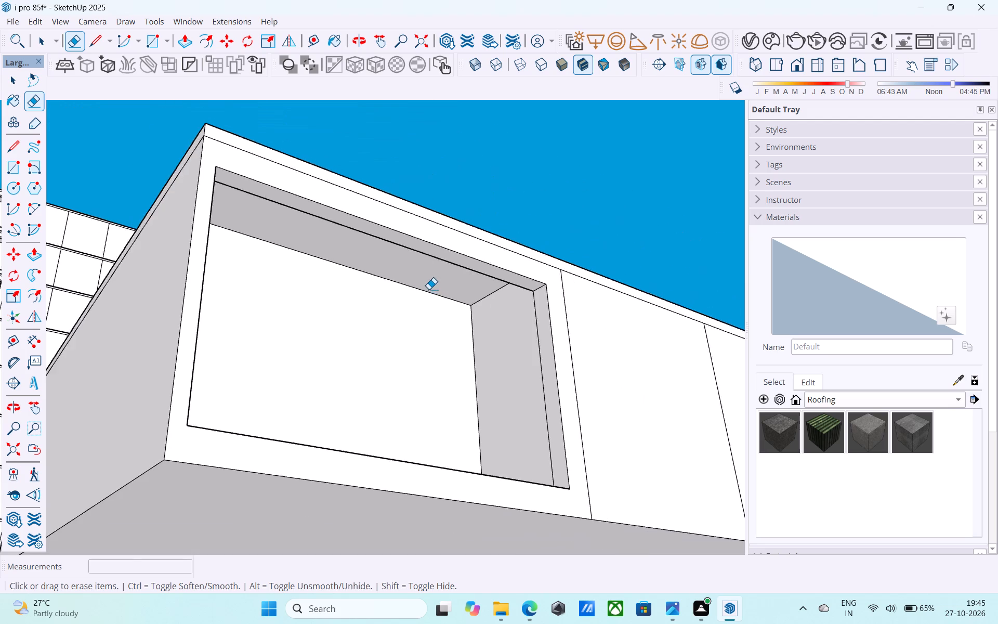
scroll(429, 289, down, 4)
middle_drag(429, 289, 384, 473)
scroll(383, 471, up, 6)
scroll(293, 382, down, 7)
middle_drag(298, 361, 530, 386)
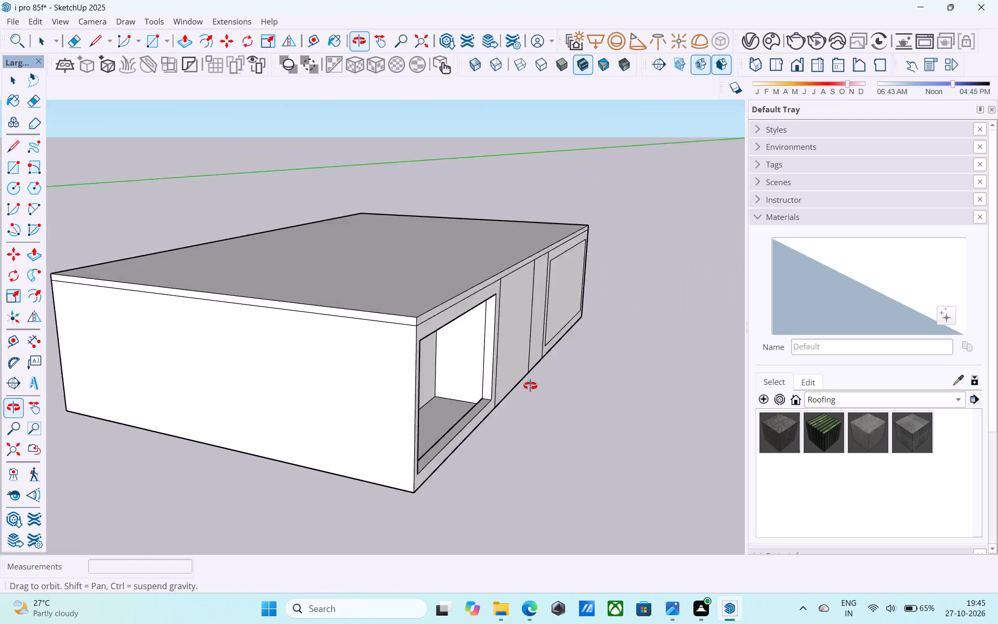
middle_drag(530, 386, 417, 386)
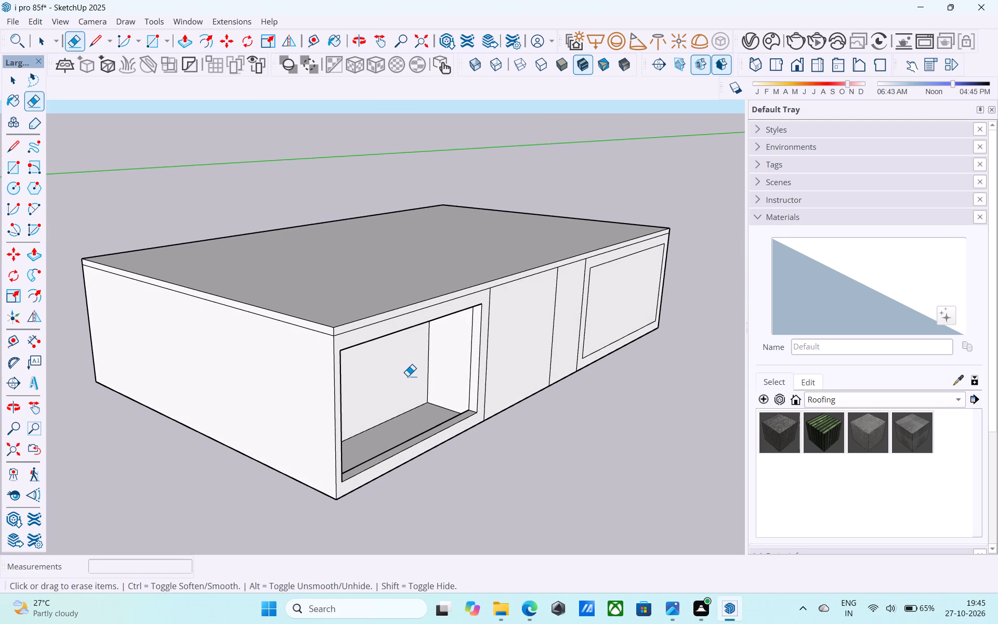
middle_drag(412, 373, 455, 456)
scroll(454, 459, up, 10)
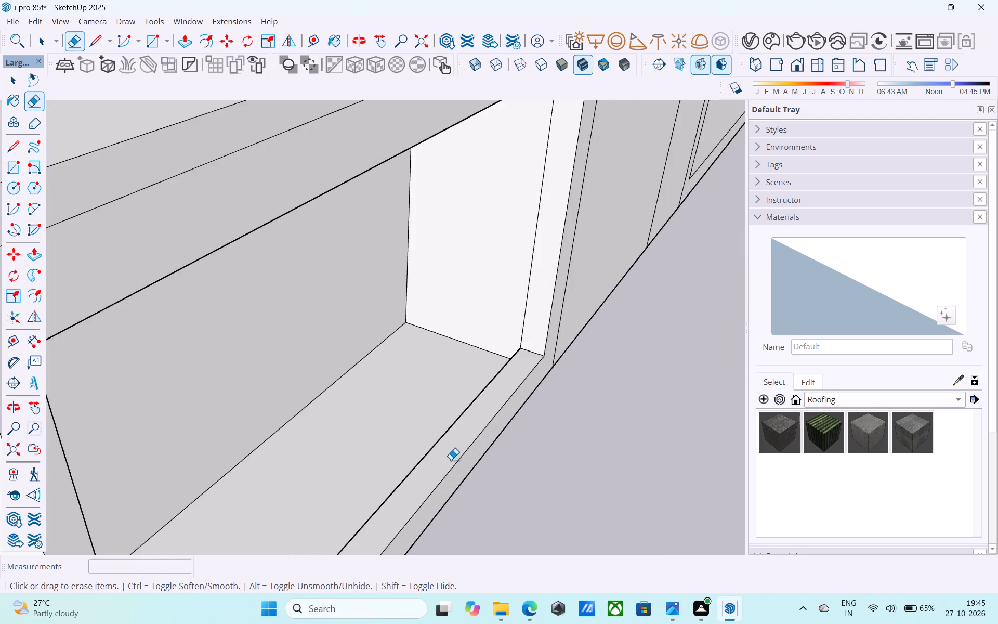
scroll(451, 460, up, 4)
key(space)
click(449, 457)
scroll(449, 456, down, 6)
middle_drag(449, 456, 454, 400)
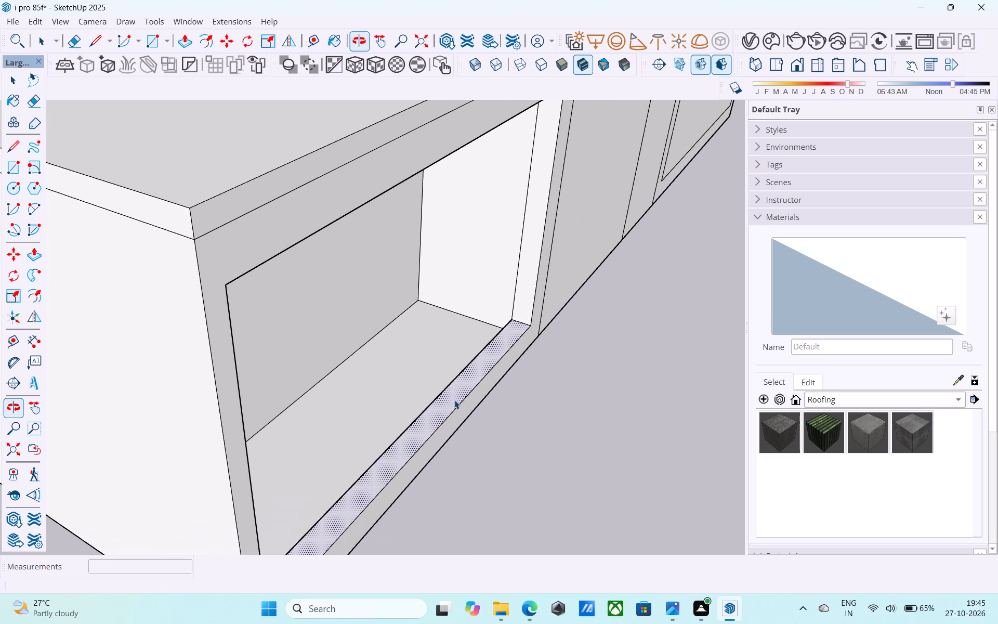
key(p)
click(453, 398)
click(402, 370)
key(space)
Inspect the levelled balcony sill and the cleaned balcony ceiling from above and below.
scroll(402, 370, down, 5)
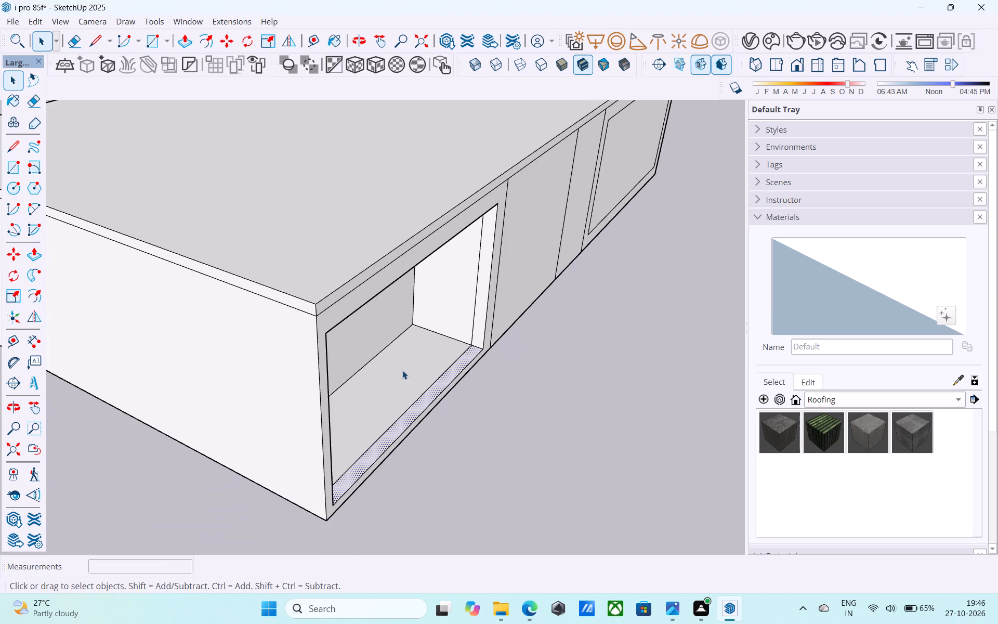
scroll(402, 370, down, 5)
middle_drag(402, 370, 252, 336)
shift+middle_drag(377, 333, 362, 342)
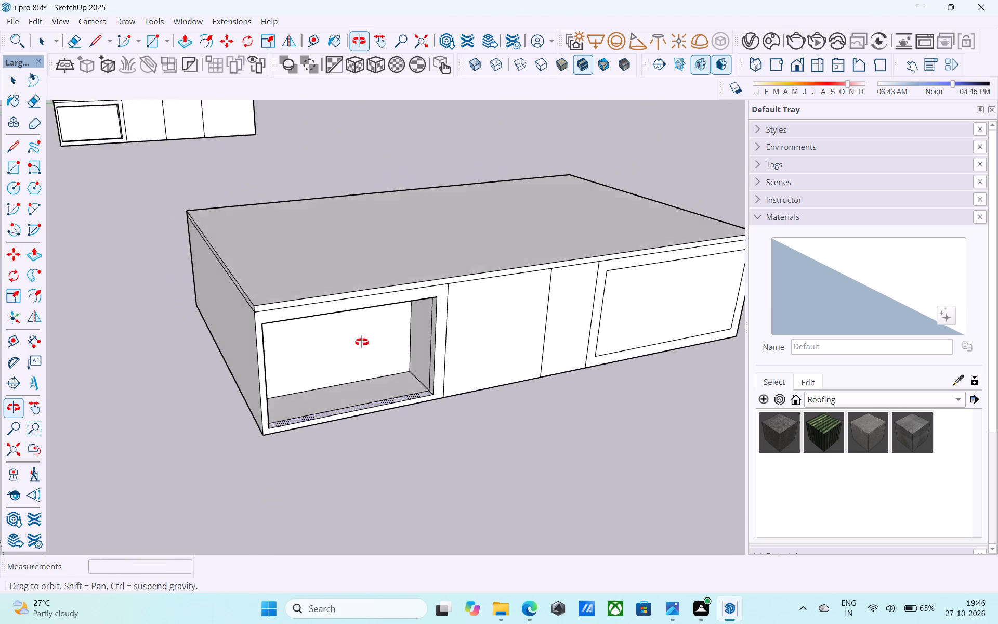
shift+middle_drag(362, 342, 243, 315)
shift+middle_drag(442, 322, 505, 213)
middle_drag(437, 257, 549, 204)
scroll(465, 261, up, 2)
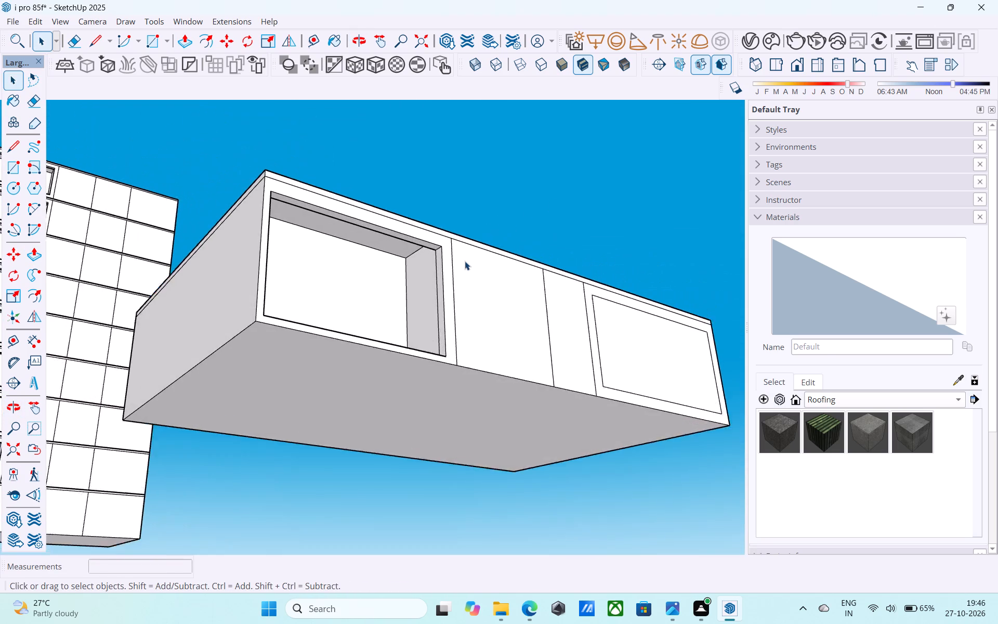
scroll(465, 261, up, 3)
Save the model.
key(ctrl+s)
key(space)
Examine the floor copy's balcony, front bays and side wall from several angles, comparing them with the tower.
scroll(468, 262, down, 3)
middle_drag(468, 268, 409, 459)
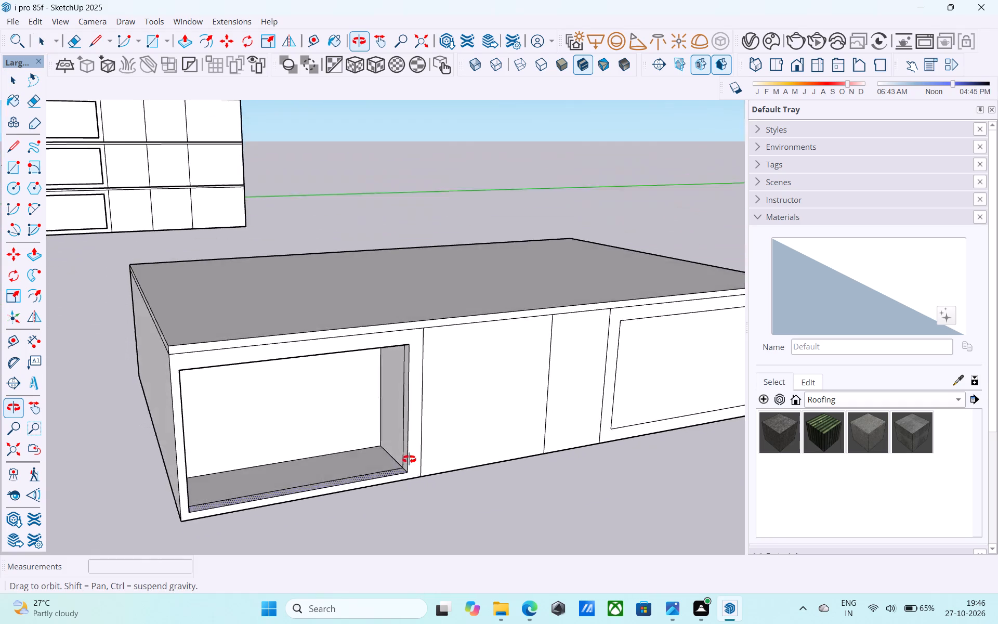
middle_drag(409, 459, 273, 448)
shift+middle_drag(463, 397, 241, 366)
middle_drag(358, 345, 358, 345)
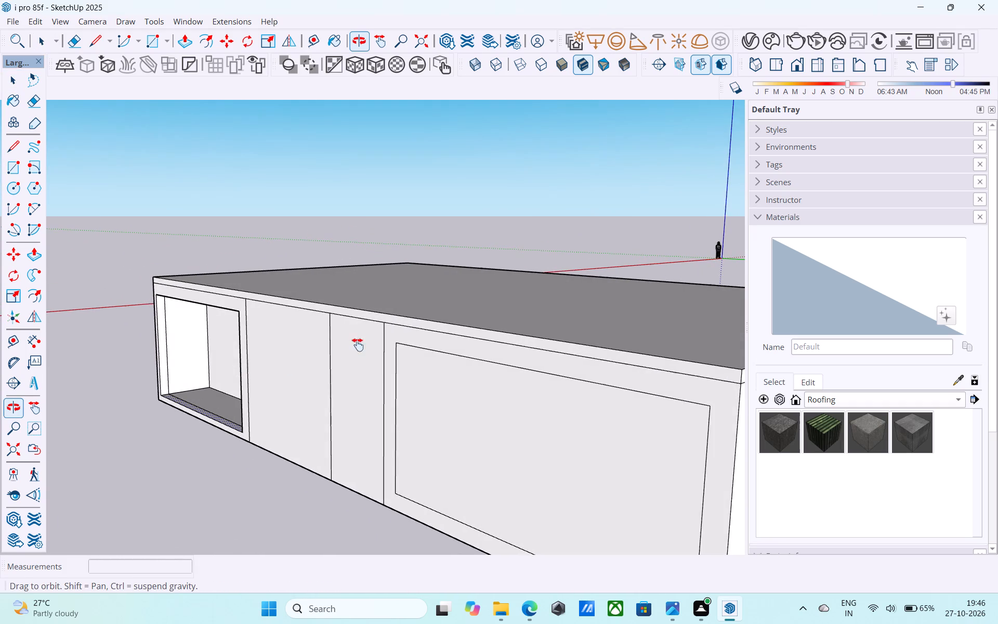
middle_drag(358, 345, 325, 345)
middle_drag(281, 356, 594, 343)
middle_drag(482, 345, 625, 292)
middle_drag(446, 360, 444, 374)
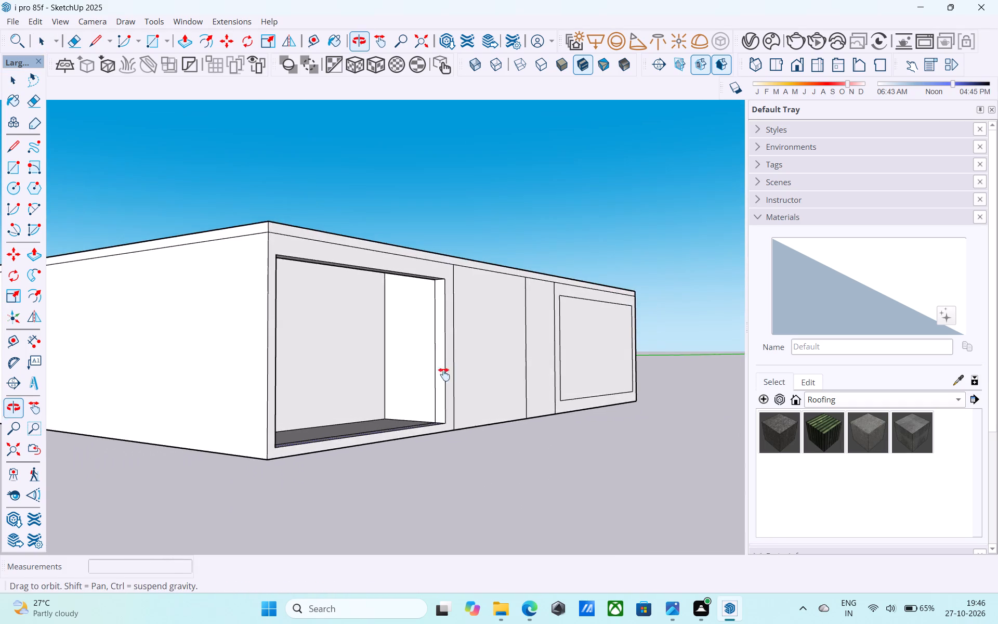
middle_drag(444, 374, 487, 242)
middle_drag(469, 261, 447, 357)
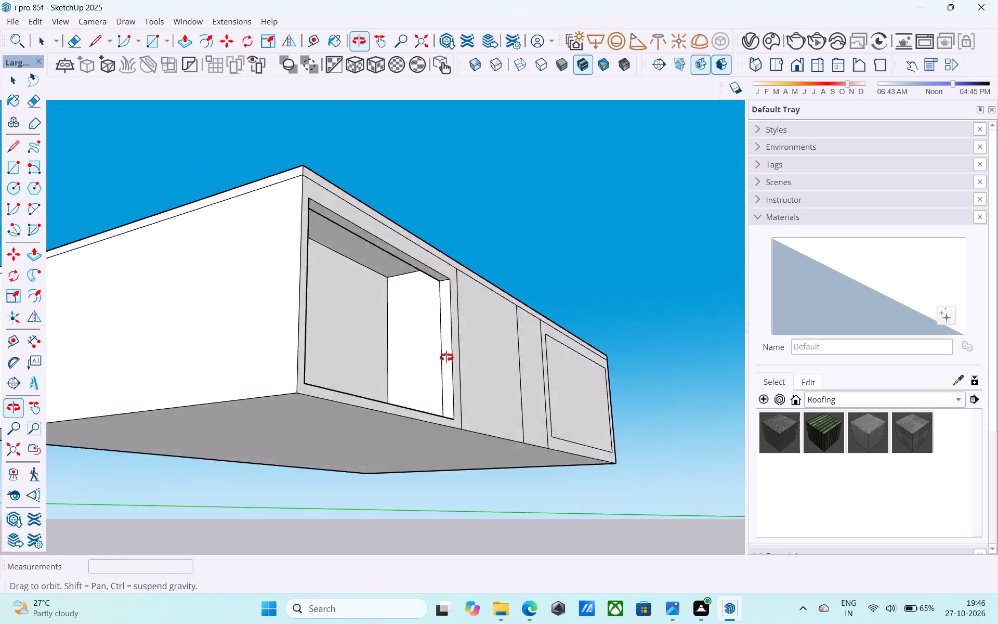
middle_drag(447, 357, 460, 484)
shift+middle_drag(475, 412, 519, 321)
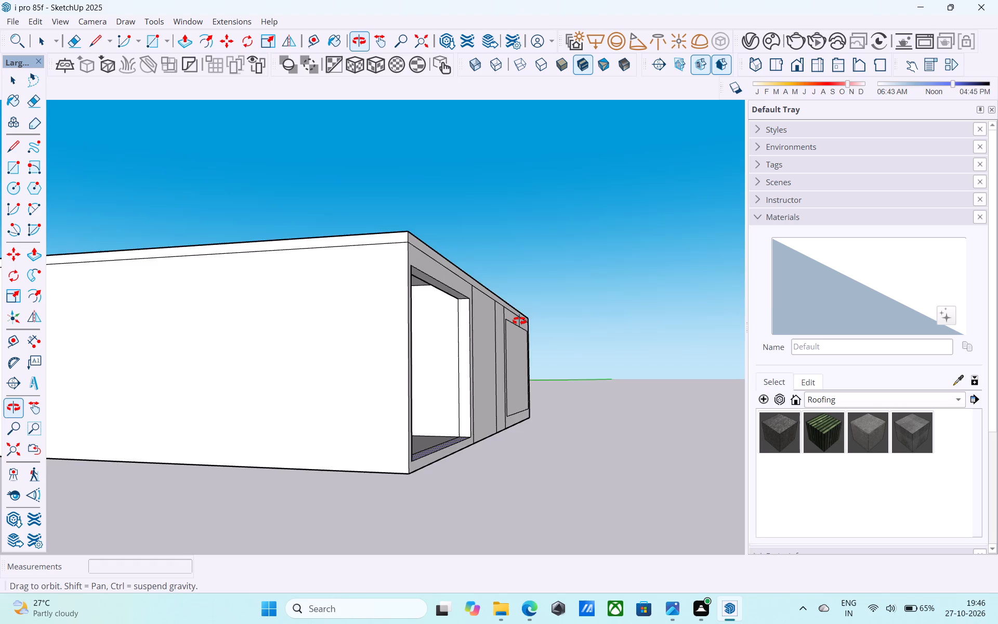
shift+middle_drag(519, 321, 393, 350)
shift+middle_drag(376, 344, 235, 319)
middle_drag(351, 340, 416, 328)
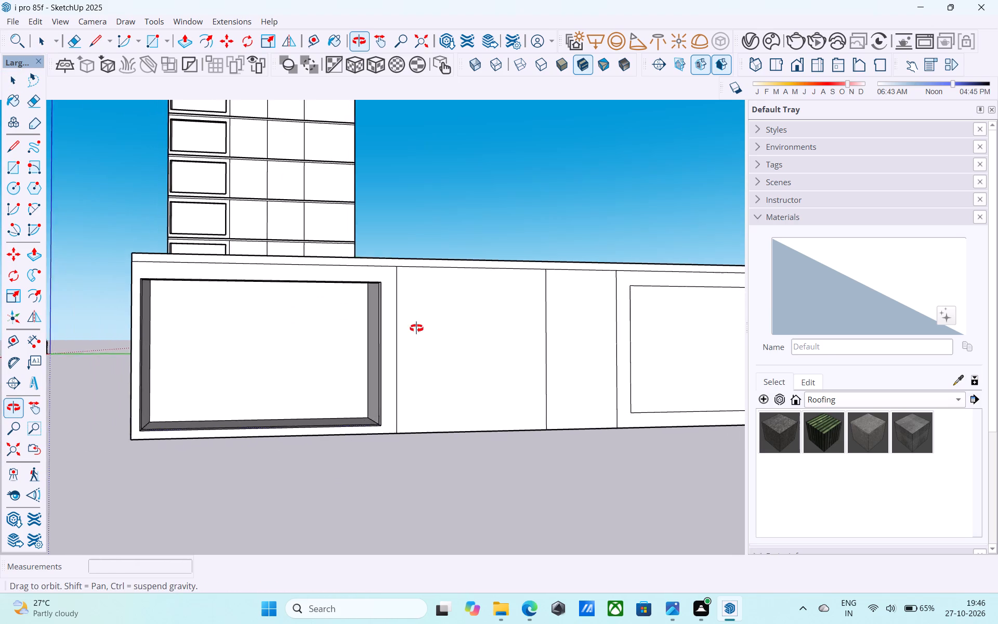
middle_drag(416, 328, 255, 348)
middle_drag(369, 342, 524, 439)
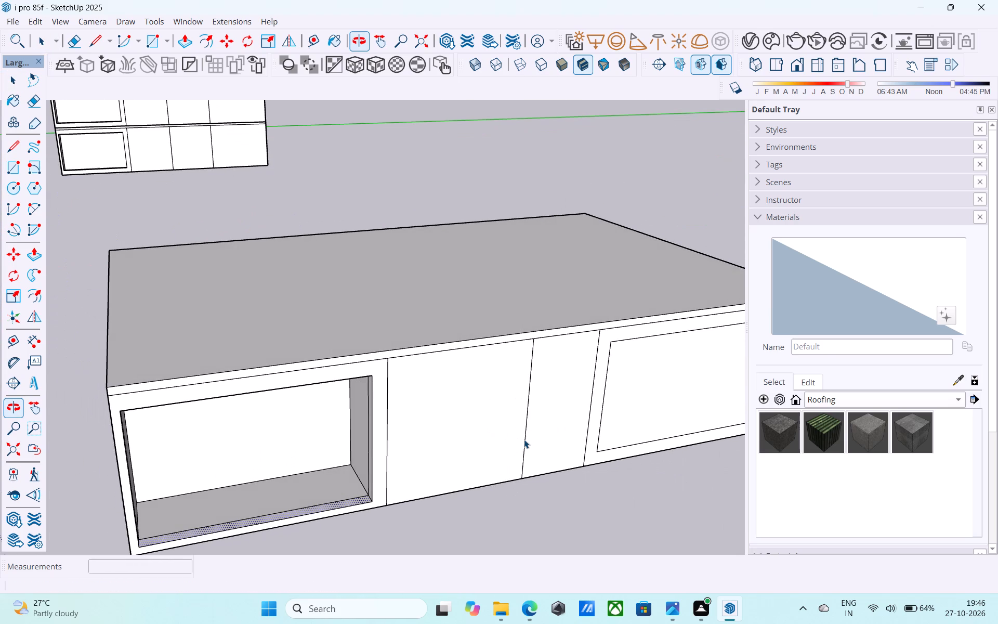
middle_drag(517, 427, 516, 421)
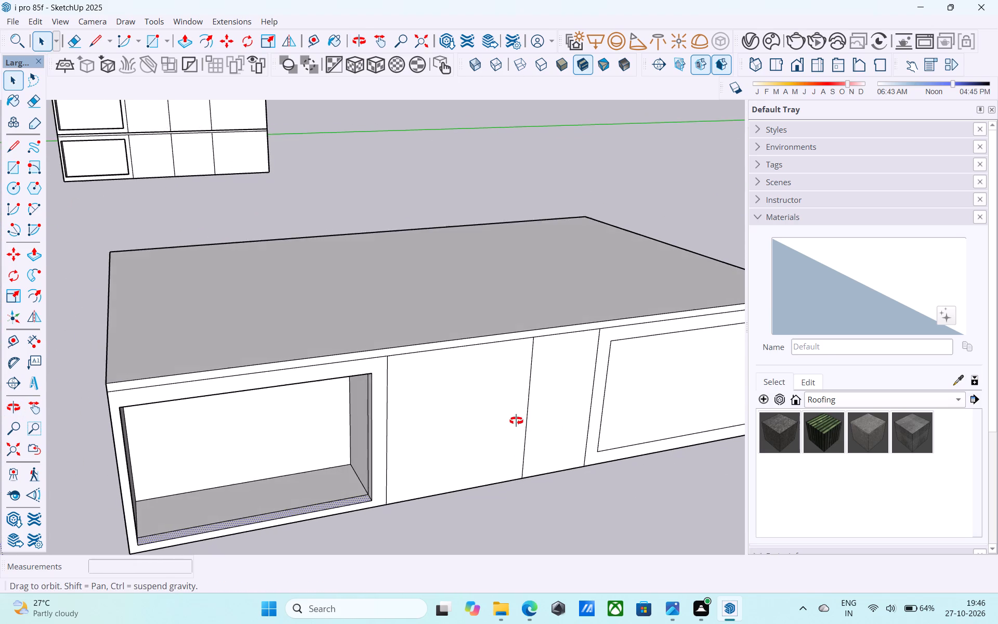
middle_drag(516, 421, 372, 385)
scroll(367, 380, down, 11)
middle_drag(365, 376, 472, 374)
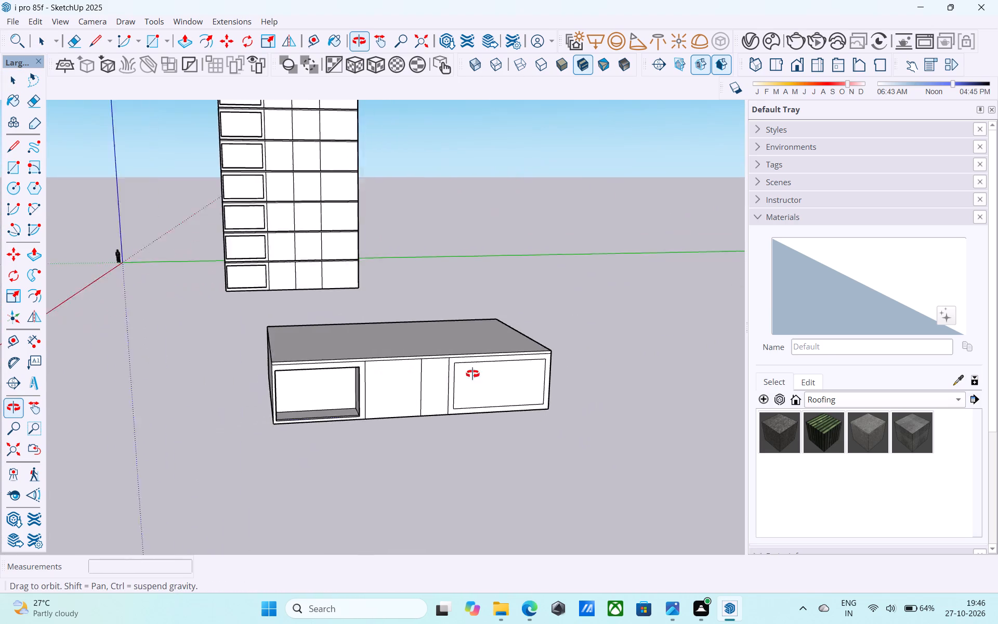
middle_drag(472, 374, 547, 370)
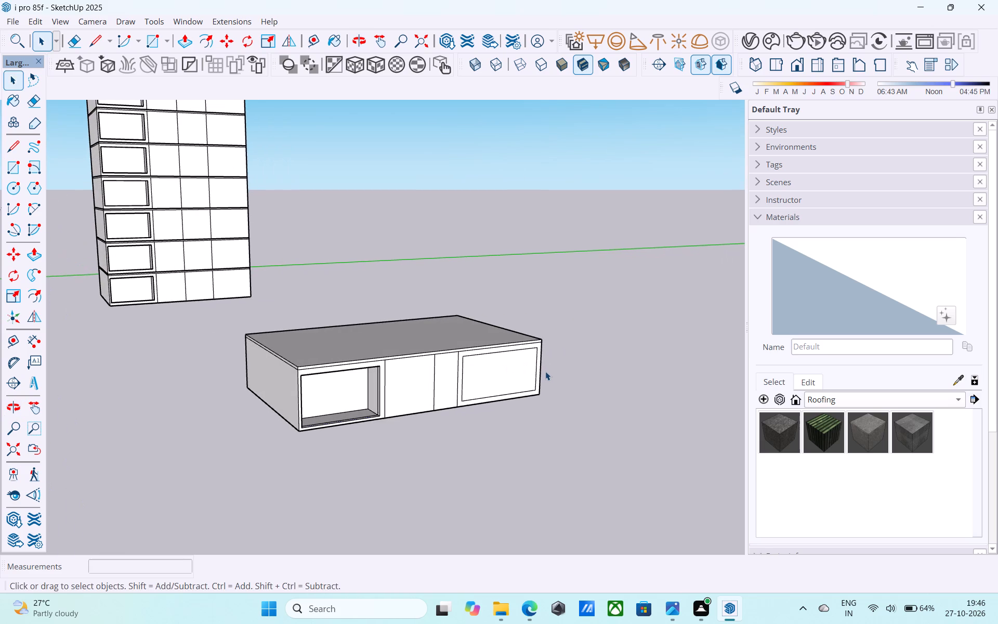
Push/Pull the floor copy's roof face upward by 6" to thicken the roof slab.
scroll(421, 340, up, 9)
click(361, 352)
scroll(361, 352, up, 2)
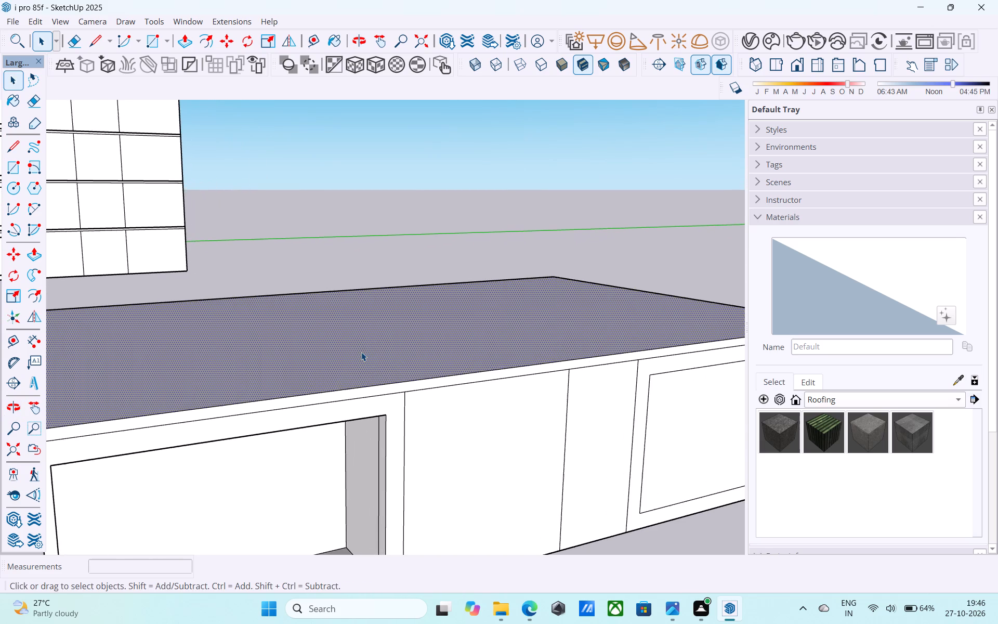
key(p)
click(361, 352)
text(6")
key(Return)
key(space)
Inspect the thickened roof slab's edge above the front facade, balcony and framed end bay.
scroll(362, 348, down, 11)
middle_drag(362, 347, 369, 322)
middle_drag(365, 467, 347, 426)
scroll(352, 416, up, 4)
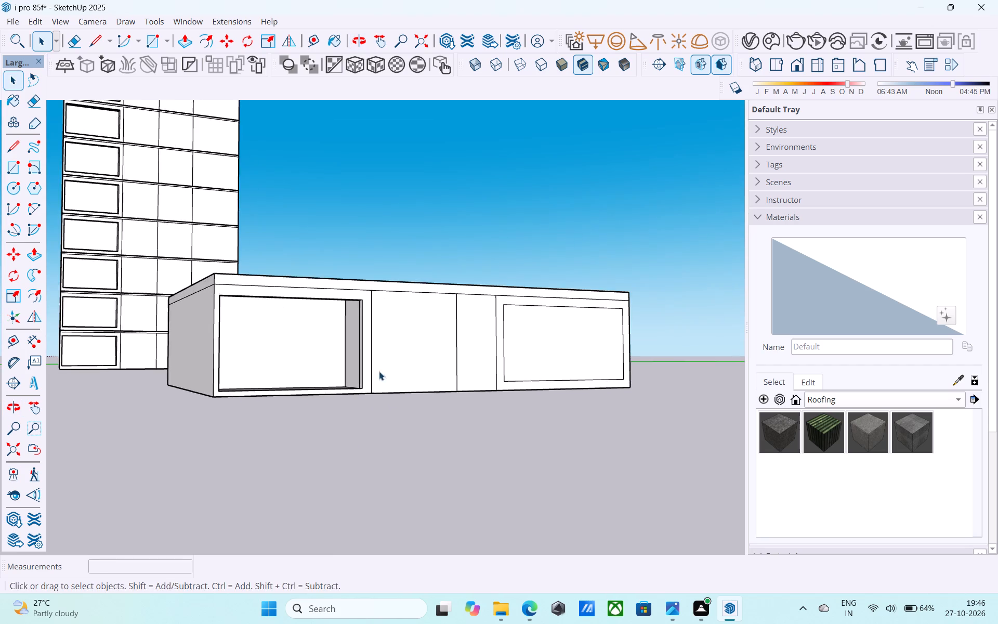
middle_drag(410, 350, 370, 432)
scroll(370, 432, up, 1)
middle_drag(371, 423, 351, 417)
scroll(530, 343, up, 5)
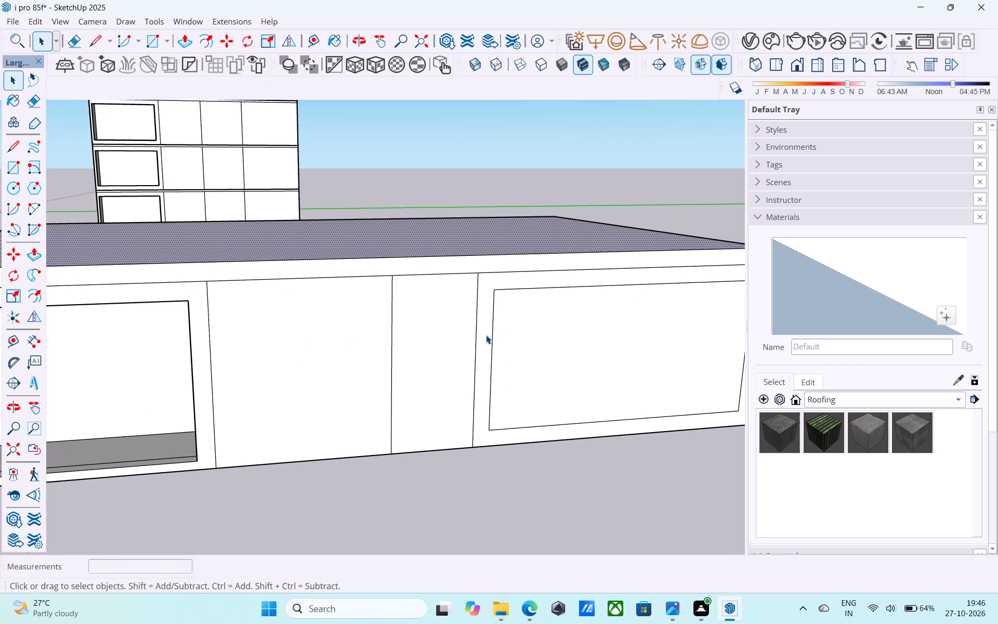
middle_drag(486, 335, 574, 335)
scroll(574, 334, down, 4)
middle_drag(530, 343, 673, 306)
scroll(561, 335, up, 1)
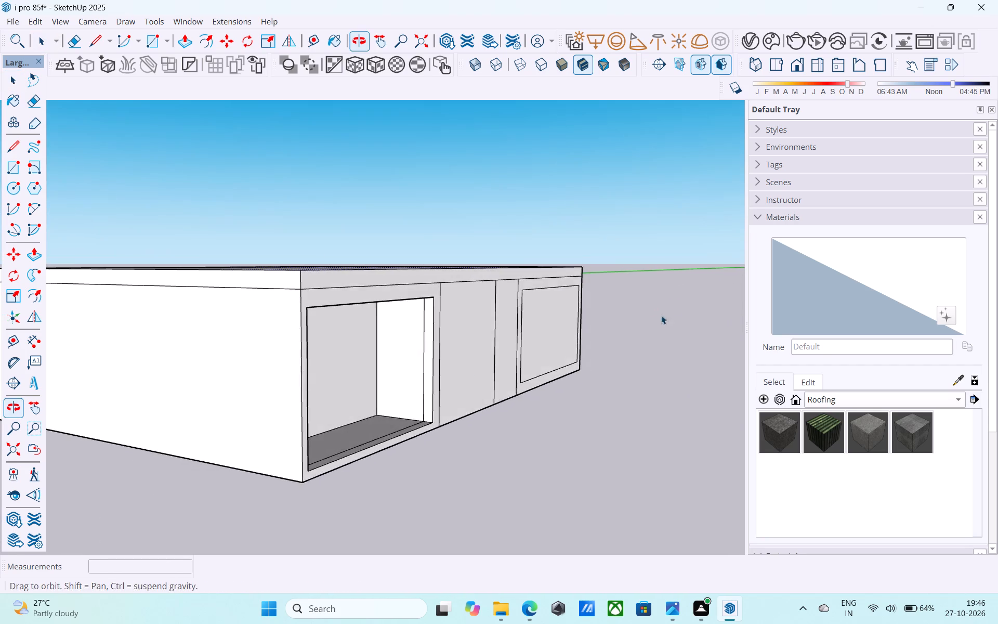
scroll(338, 392, up, 3)
middle_drag(350, 388, 416, 396)
scroll(477, 387, up, 6)
middle_drag(484, 369, 510, 383)
scroll(512, 385, up, 5)
middle_drag(510, 383, 509, 381)
middle_drag(469, 382, 295, 412)
scroll(287, 412, down, 11)
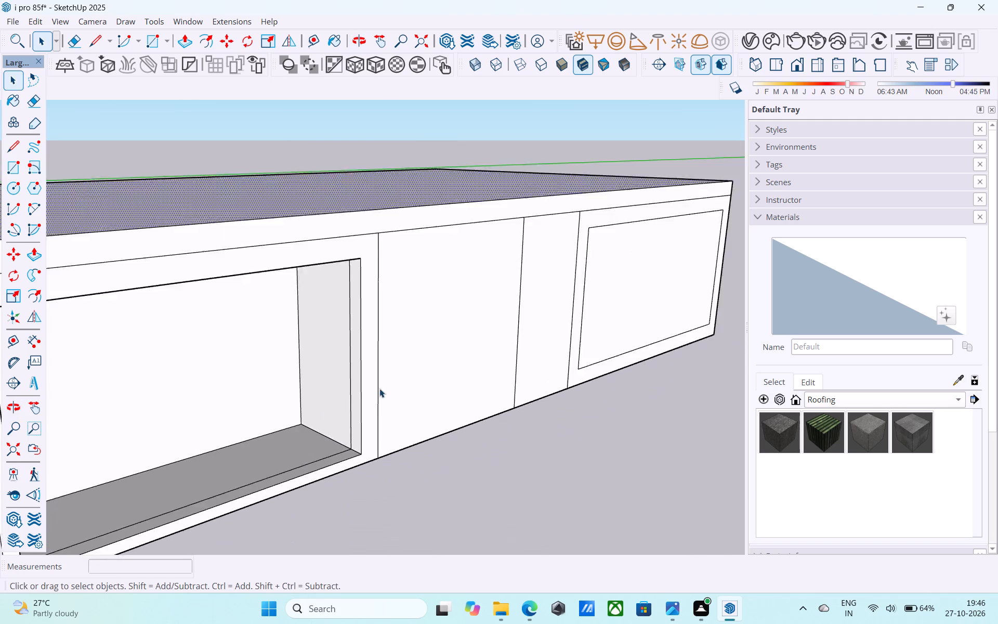
scroll(379, 388, down, 11)
middle_drag(382, 391, 374, 413)
ctrl+scroll(348, 411, up, 5)
Save the model.
key(ctrl+s)
key(space)
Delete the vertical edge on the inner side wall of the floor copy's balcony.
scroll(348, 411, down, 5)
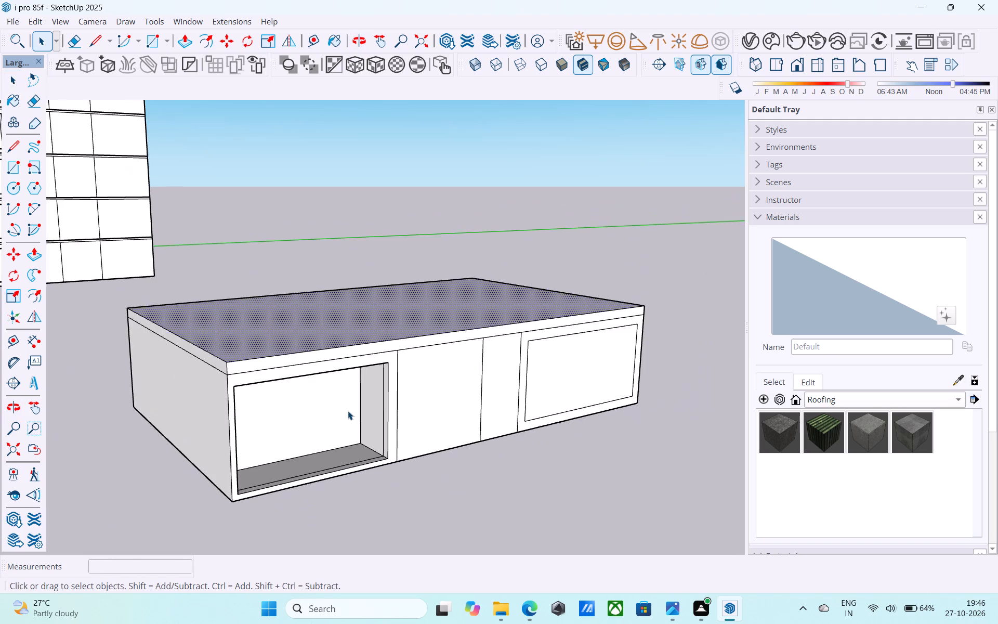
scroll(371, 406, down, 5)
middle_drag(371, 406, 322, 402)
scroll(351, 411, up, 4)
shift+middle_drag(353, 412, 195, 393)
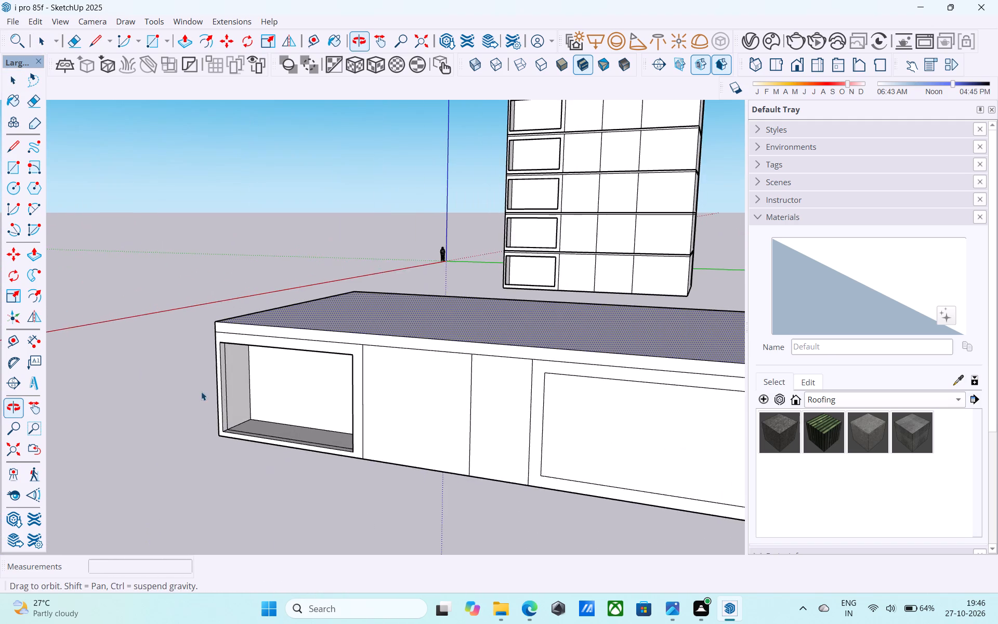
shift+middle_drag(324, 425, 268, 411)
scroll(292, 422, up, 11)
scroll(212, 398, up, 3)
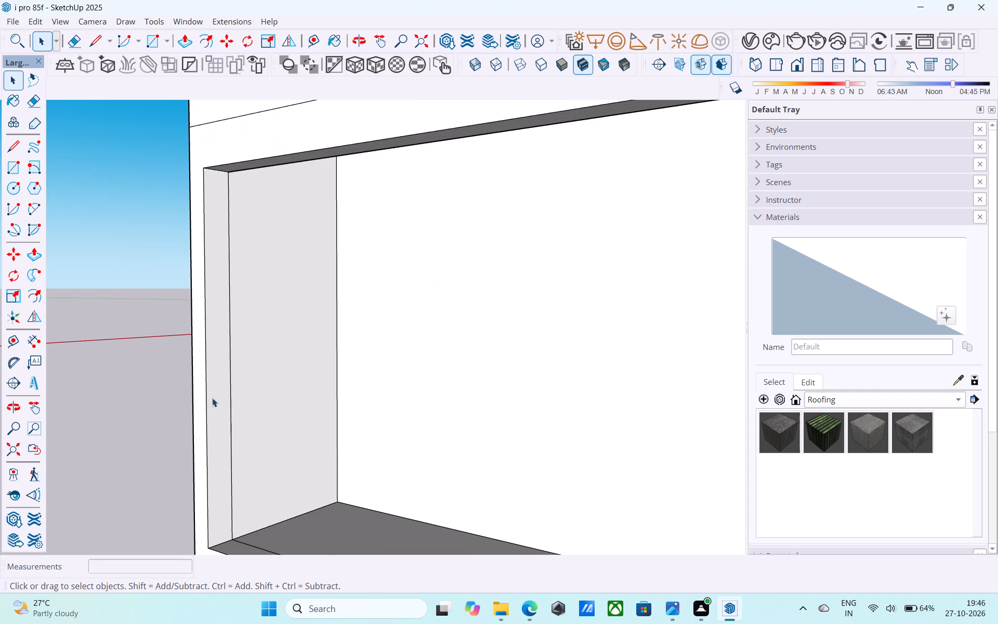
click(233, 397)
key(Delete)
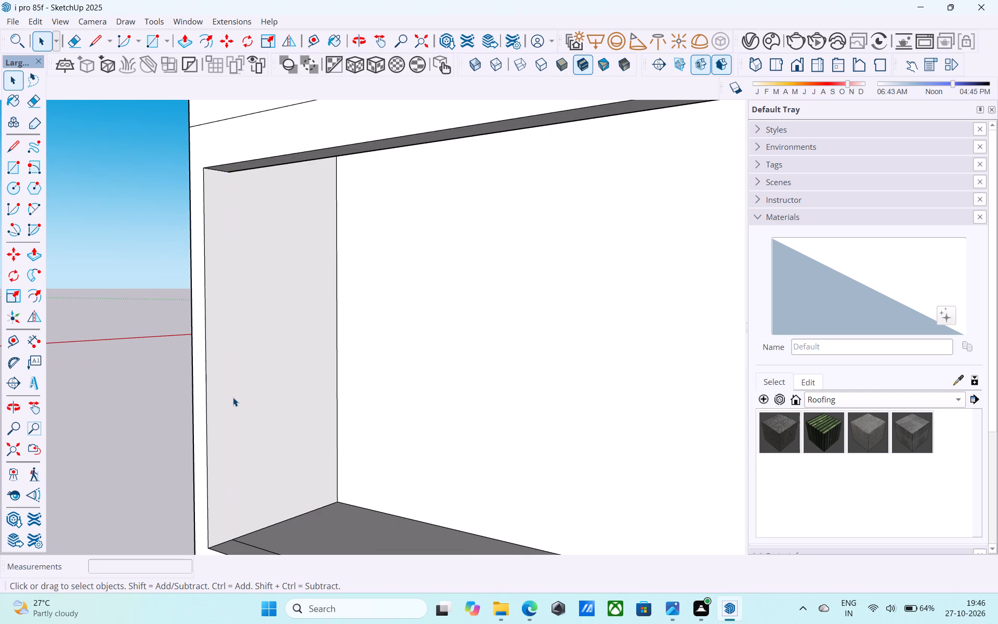
Examine the floor copy's front facade, balcony recess and roof from above and at eye level.
scroll(233, 397, down, 12)
middle_drag(228, 388, 497, 379)
scroll(497, 379, down, 3)
shift+middle_drag(484, 383, 496, 400)
shift+middle_drag(466, 354, 476, 389)
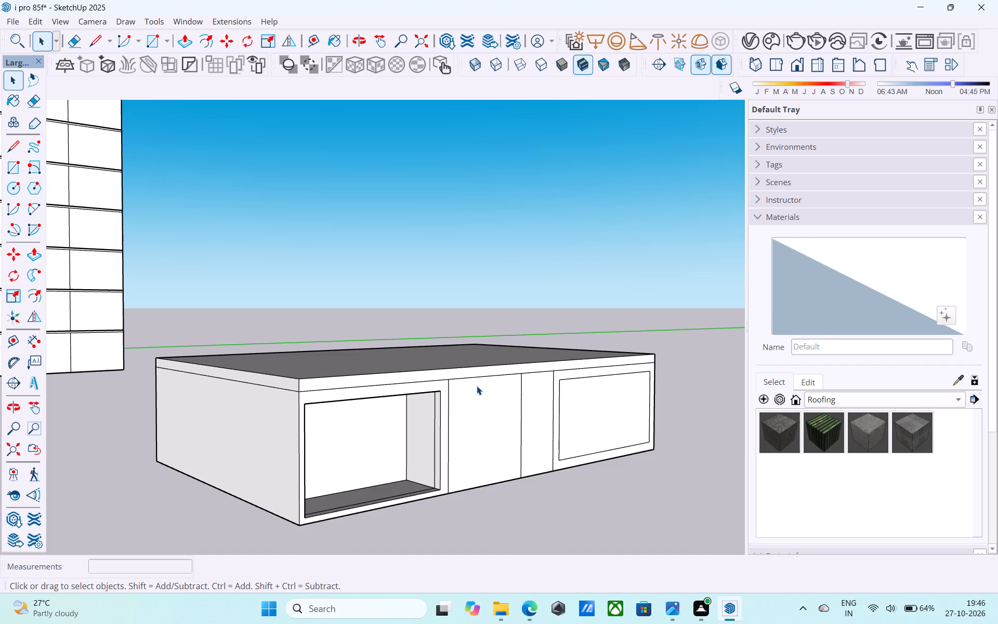
scroll(477, 386, down, 5)
middle_drag(477, 386, 464, 504)
scroll(473, 476, up, 5)
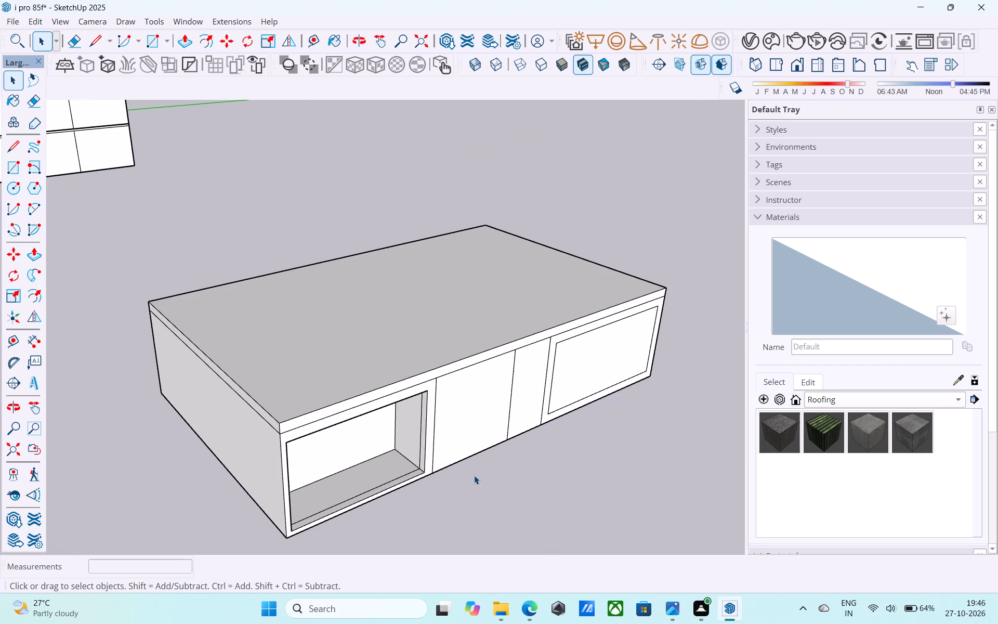
scroll(350, 466, down, 6)
middle_drag(349, 465, 334, 368)
middle_drag(367, 412, 371, 395)
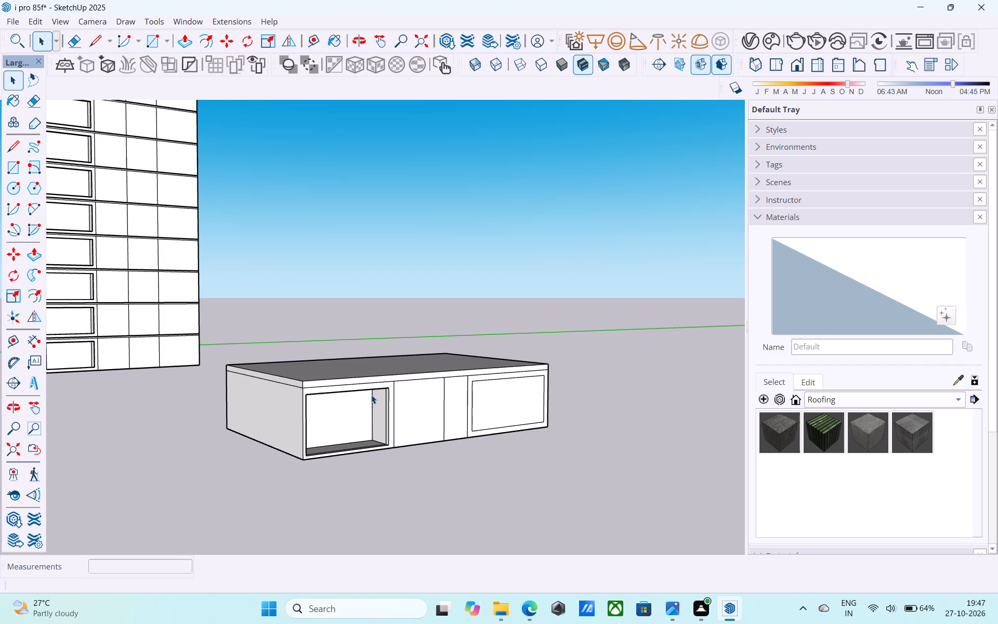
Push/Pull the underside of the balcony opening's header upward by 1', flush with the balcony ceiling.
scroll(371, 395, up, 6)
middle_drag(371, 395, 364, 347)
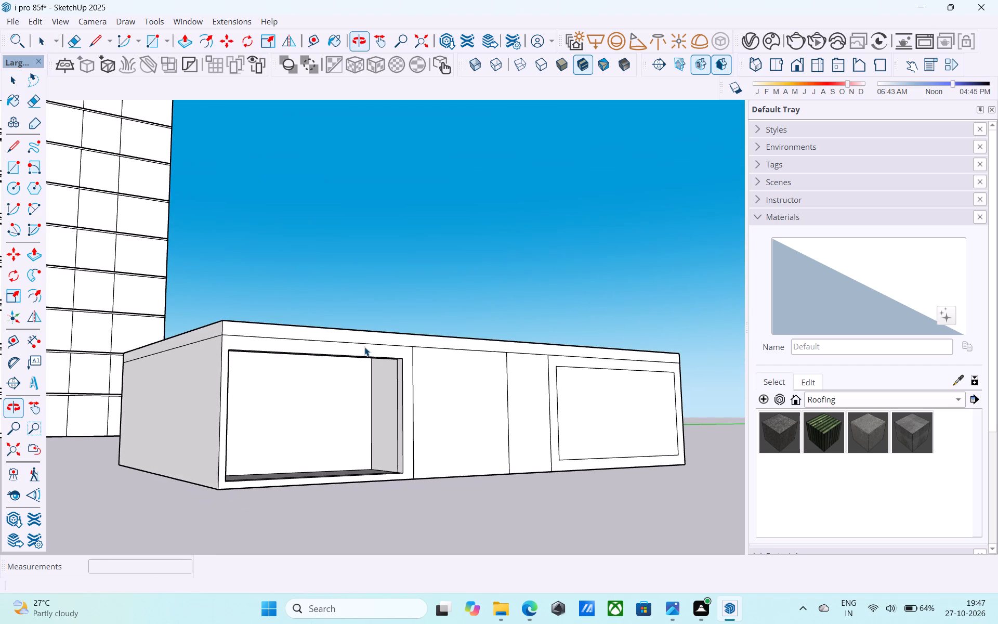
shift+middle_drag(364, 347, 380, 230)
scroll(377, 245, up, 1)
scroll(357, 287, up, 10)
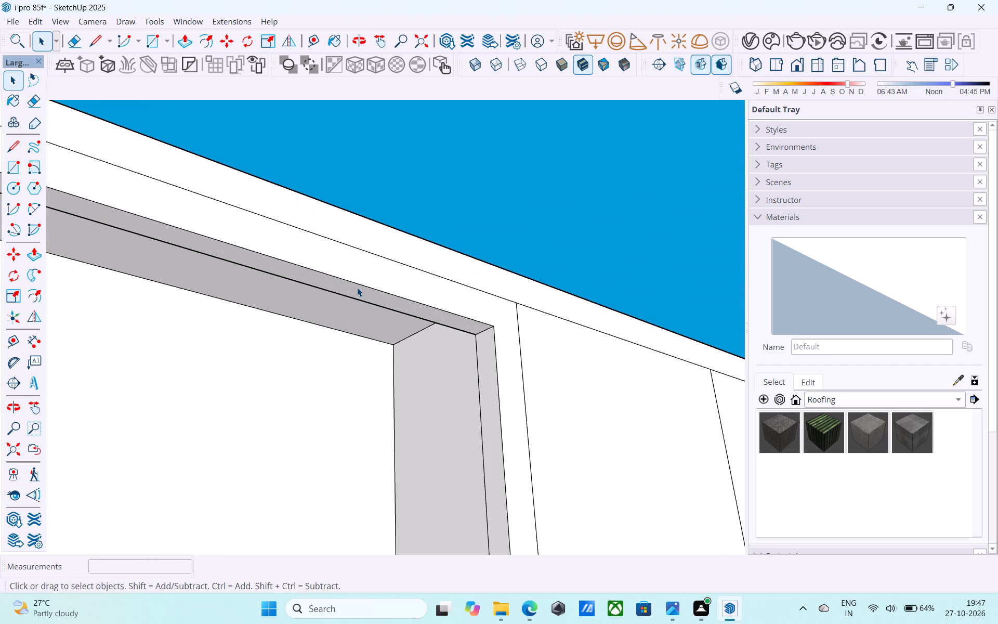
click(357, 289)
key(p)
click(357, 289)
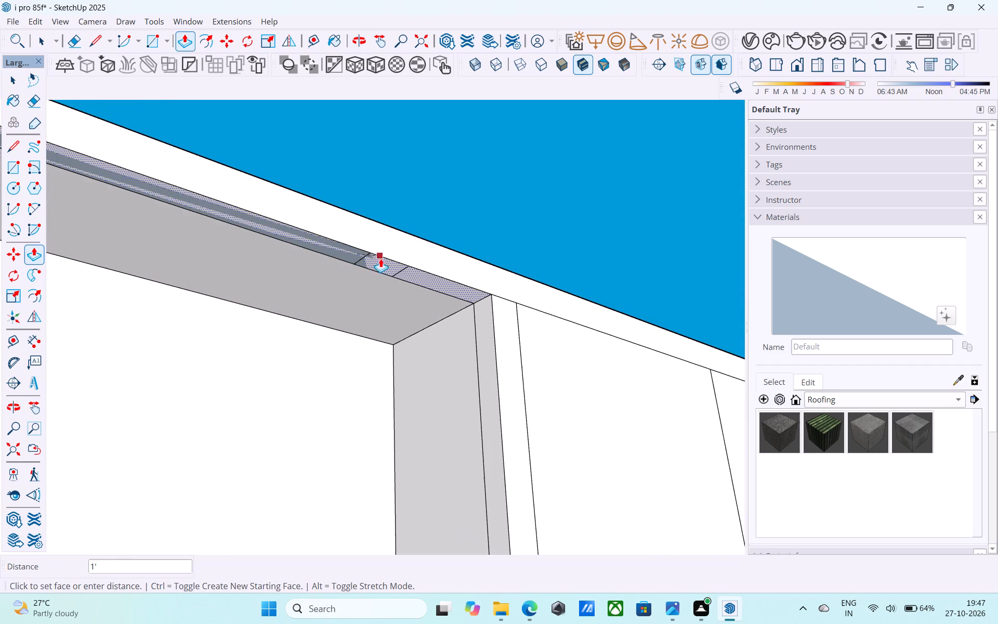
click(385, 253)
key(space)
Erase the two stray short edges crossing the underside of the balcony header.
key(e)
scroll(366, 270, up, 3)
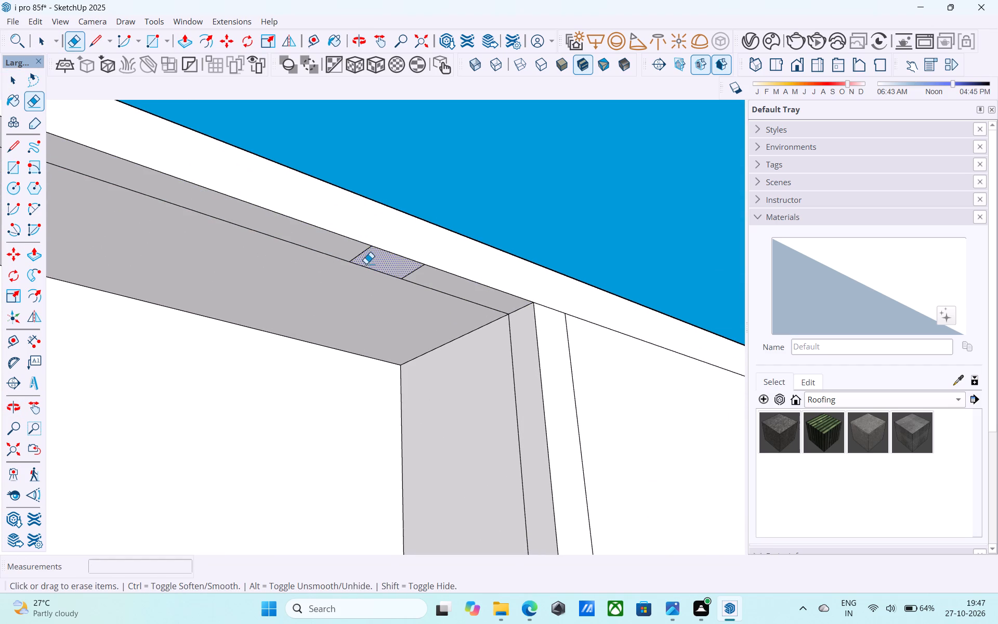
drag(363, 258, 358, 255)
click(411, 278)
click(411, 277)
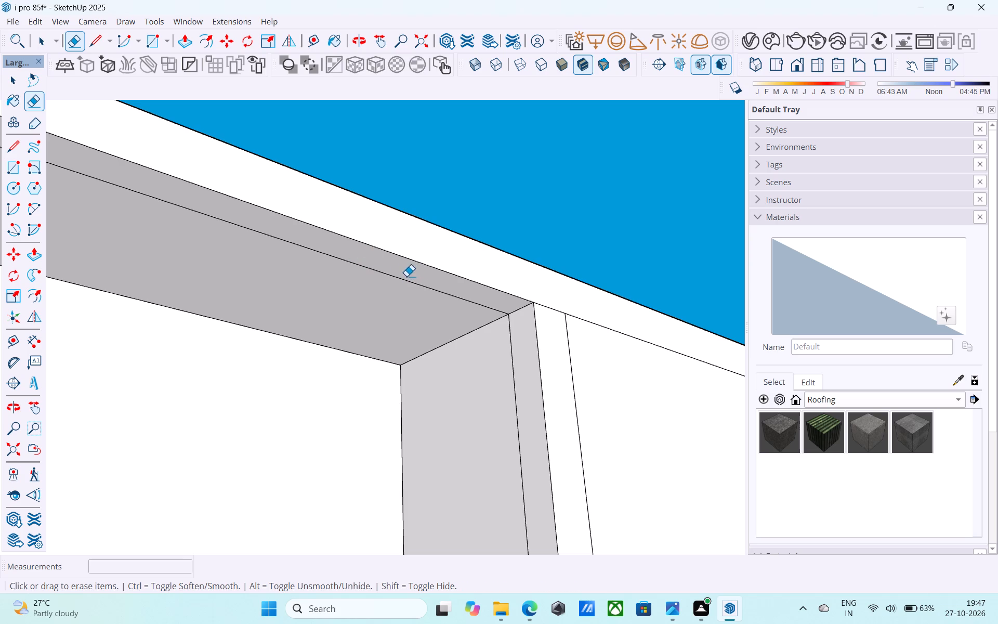
Inspect the floor copy's balcony, front bays, roof slab and end wall from both sides.
scroll(553, 301, down, 7)
middle_drag(553, 304, 123, 369)
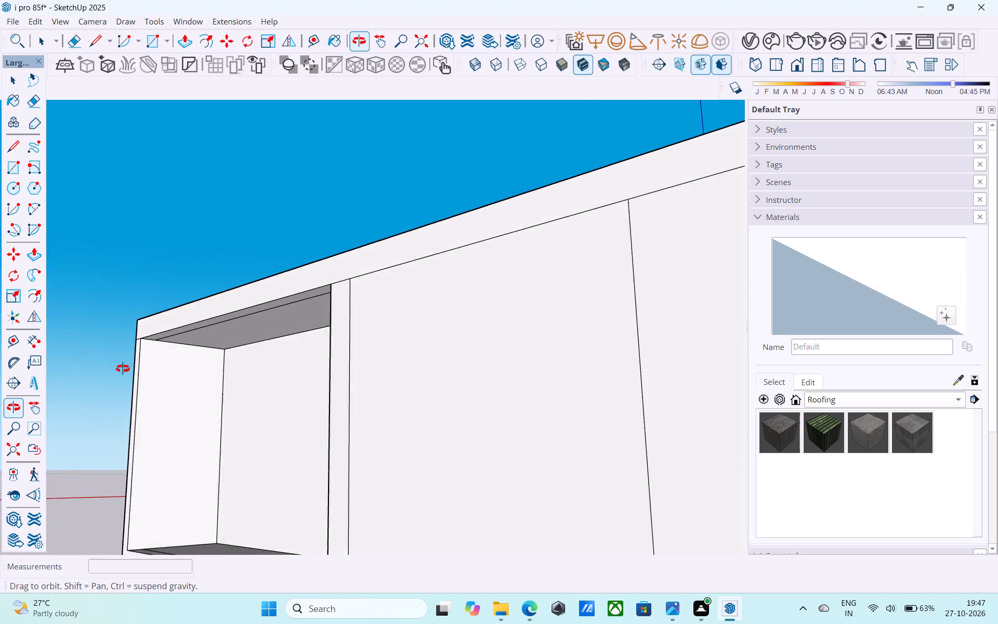
middle_drag(123, 369, 492, 339)
scroll(491, 333, down, 6)
key(space)
middle_drag(491, 333, 413, 514)
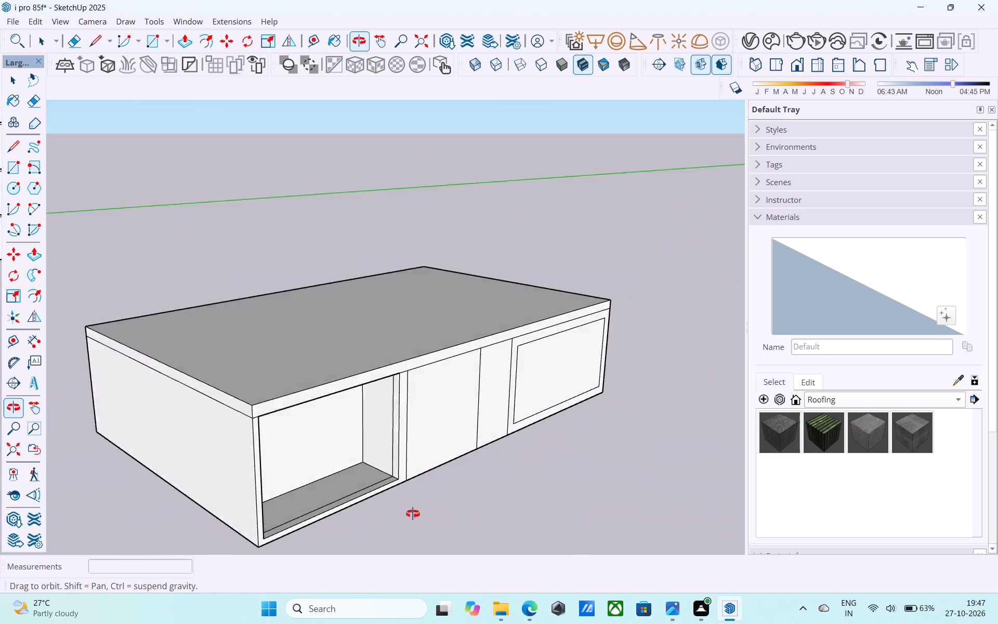
middle_drag(413, 514, 225, 562)
shift+middle_drag(295, 486, 122, 473)
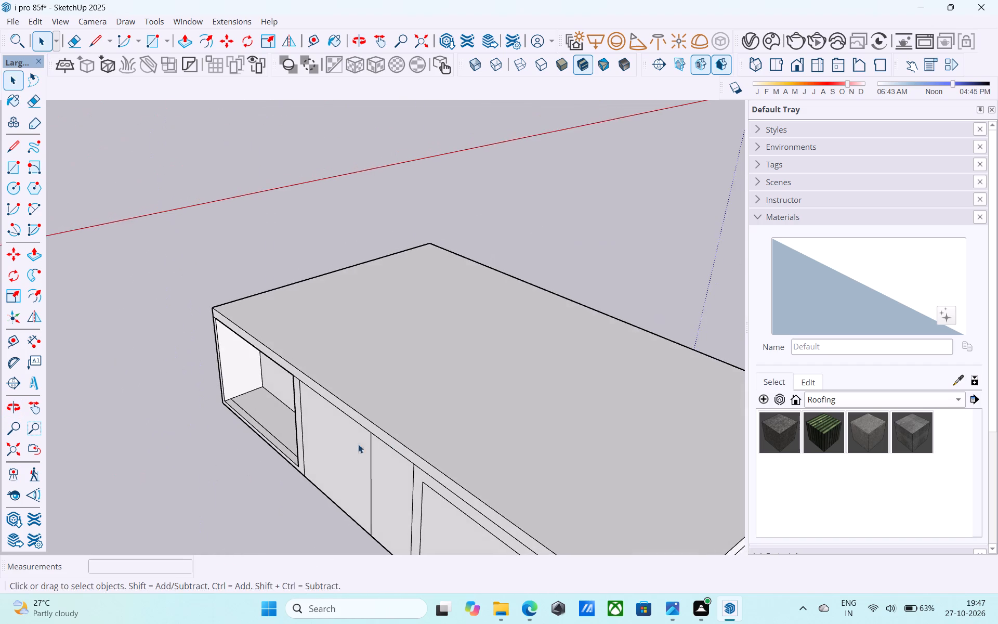
shift+middle_drag(458, 460, 658, 293)
middle_drag(545, 329, 668, 358)
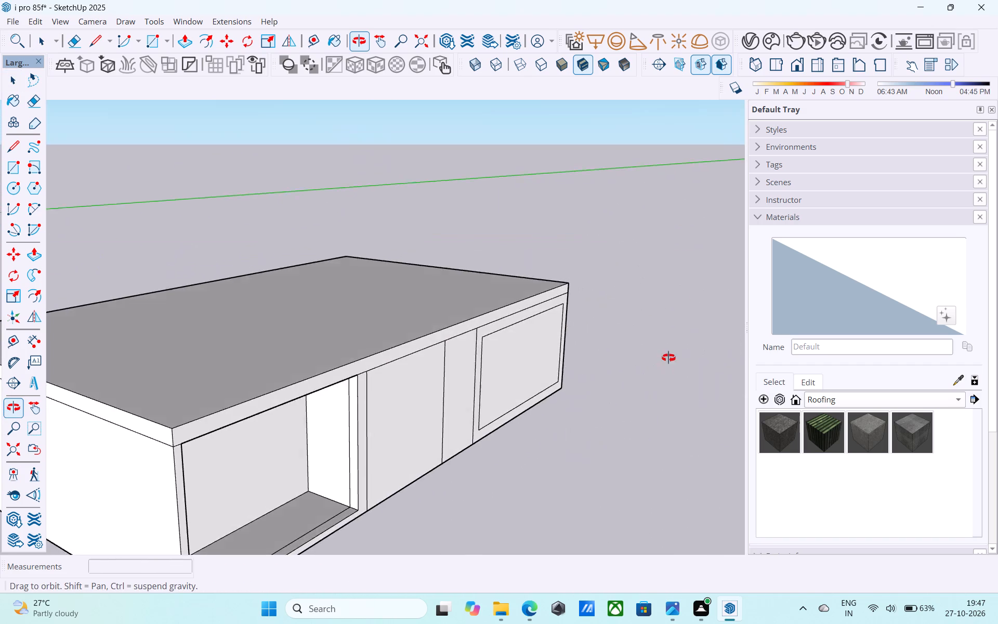
middle_drag(668, 358, 180, 405)
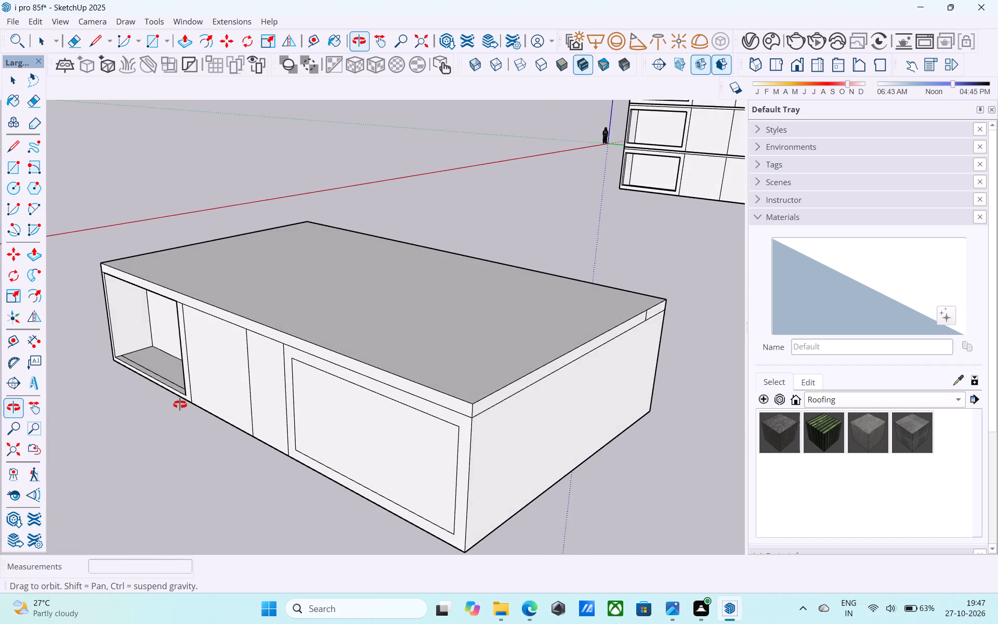
middle_drag(180, 405, 156, 390)
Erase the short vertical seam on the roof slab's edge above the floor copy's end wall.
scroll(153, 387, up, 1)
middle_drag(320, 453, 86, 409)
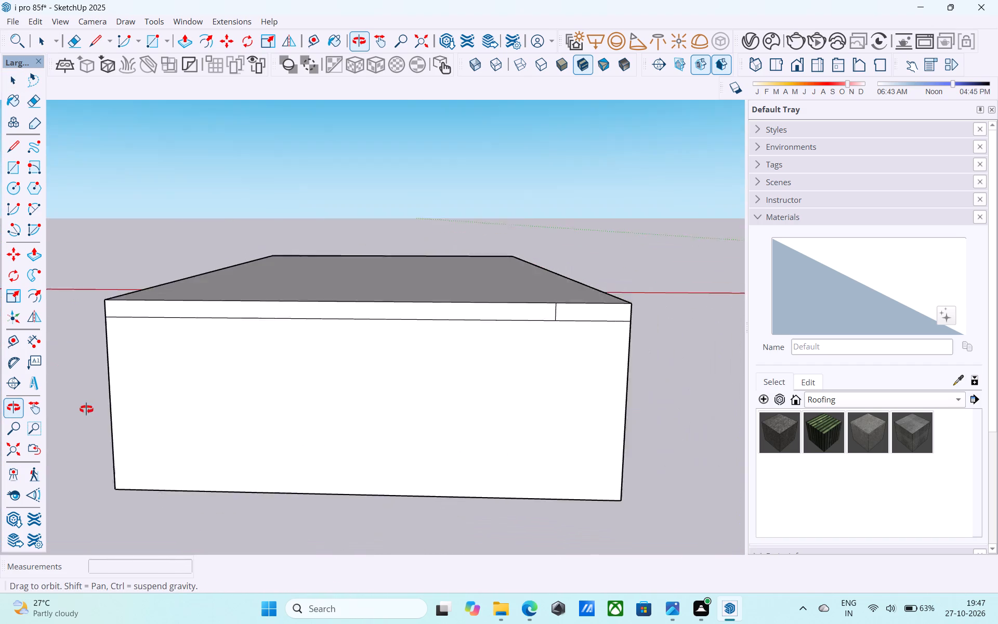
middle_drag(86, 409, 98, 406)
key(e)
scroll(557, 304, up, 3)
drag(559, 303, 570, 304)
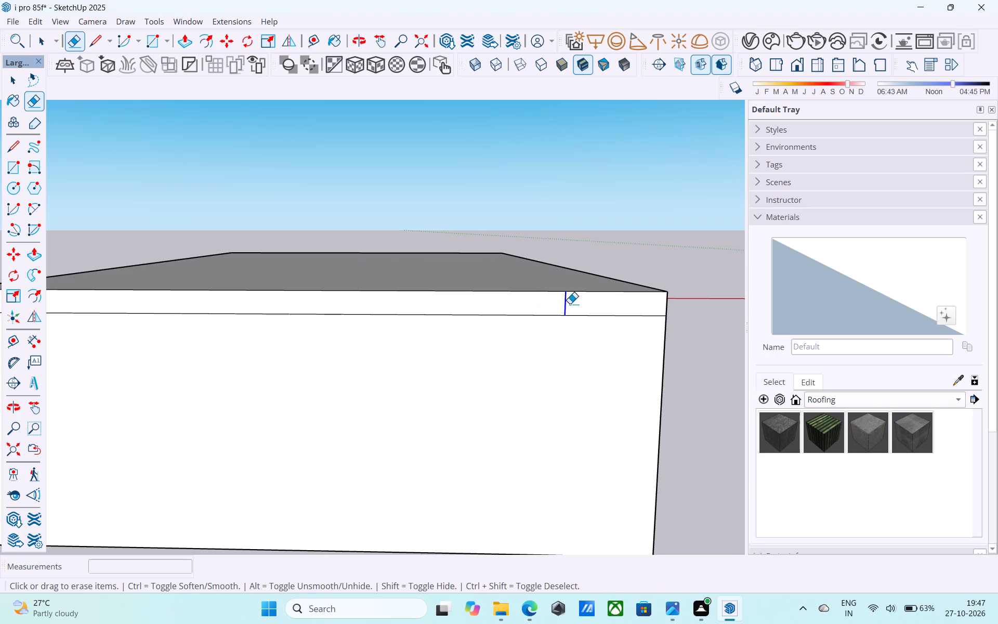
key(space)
Delete the entire floor copy standing in front of the tower, including its leftover wall pieces and edges.
scroll(570, 304, down, 6)
middle_drag(296, 375, 809, 383)
middle_drag(470, 390, 589, 404)
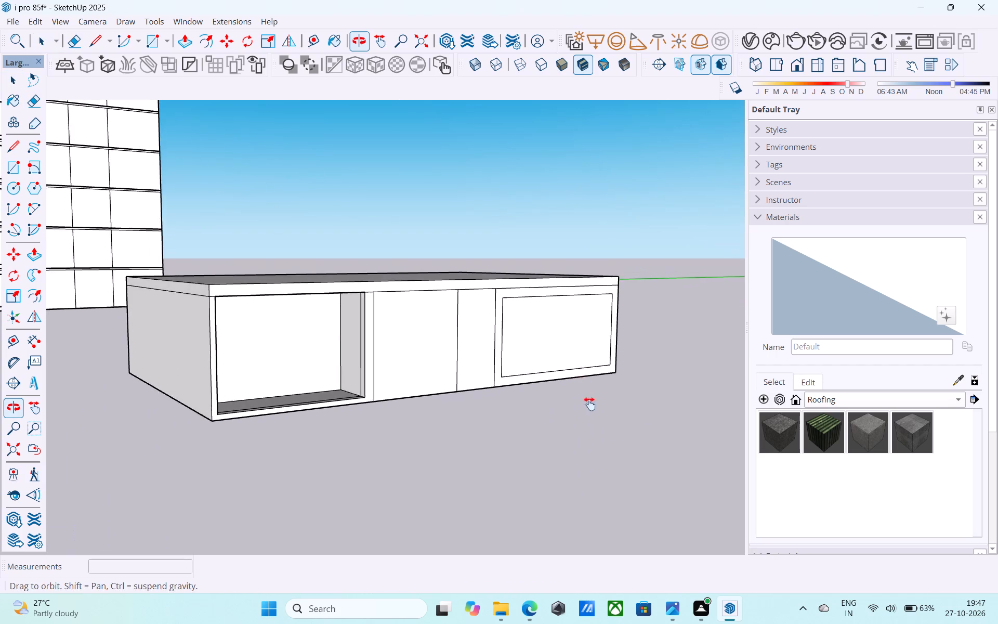
middle_drag(589, 404, 592, 422)
scroll(546, 391, down, 4)
middle_drag(517, 402, 490, 405)
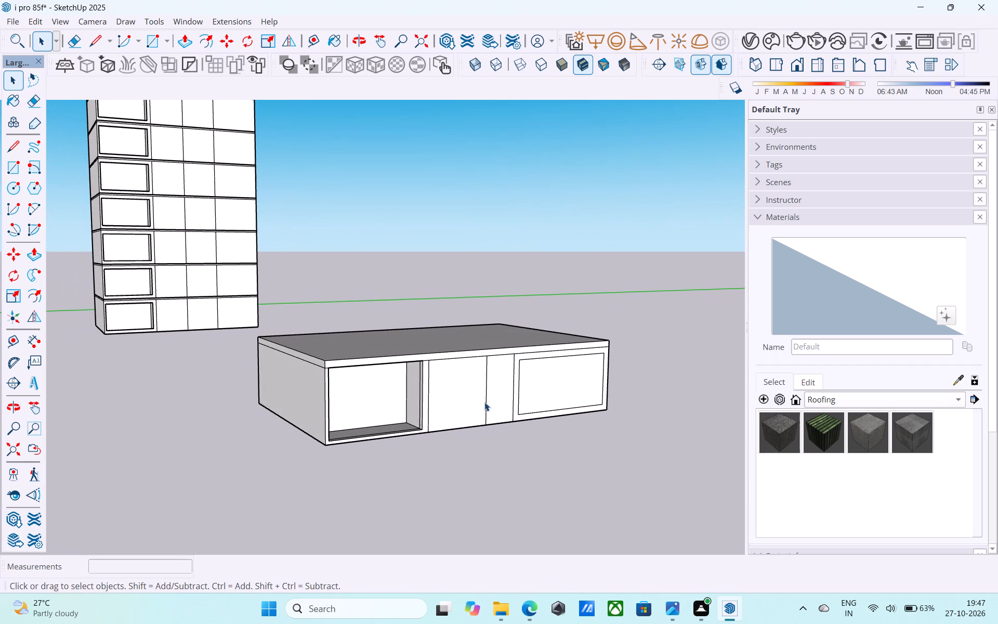
middle_drag(484, 401, 436, 412)
scroll(434, 412, down, 4)
middle_drag(429, 407, 546, 462)
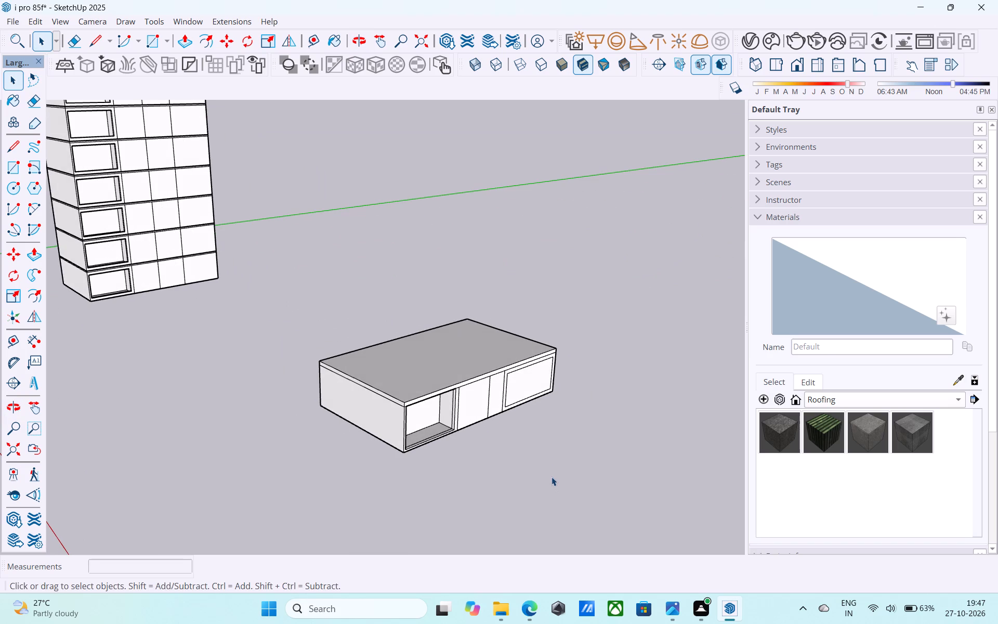
drag(551, 477, 392, 326)
key(Delete)
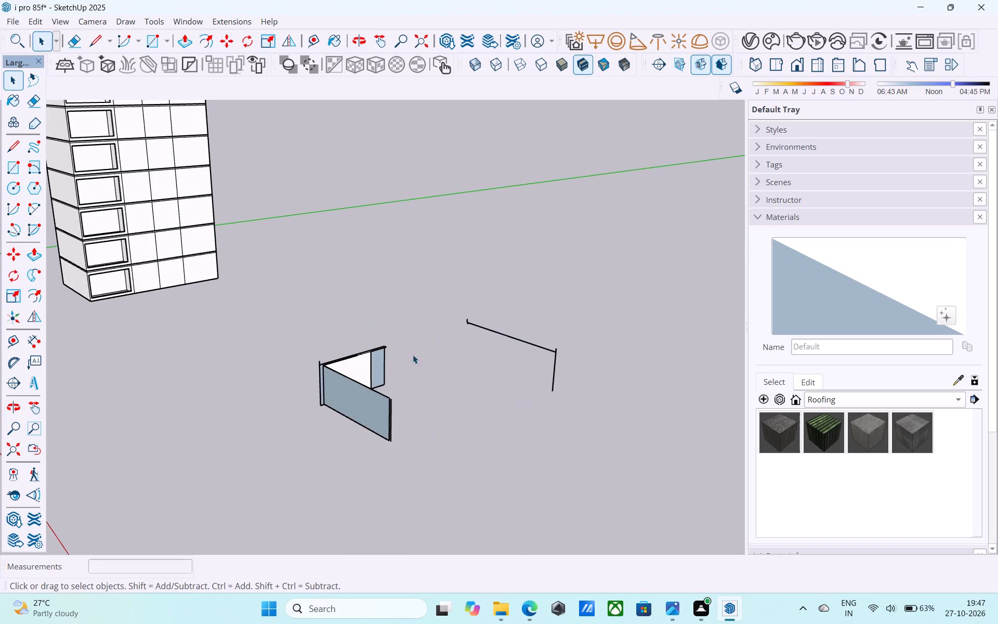
drag(601, 436, 271, 278)
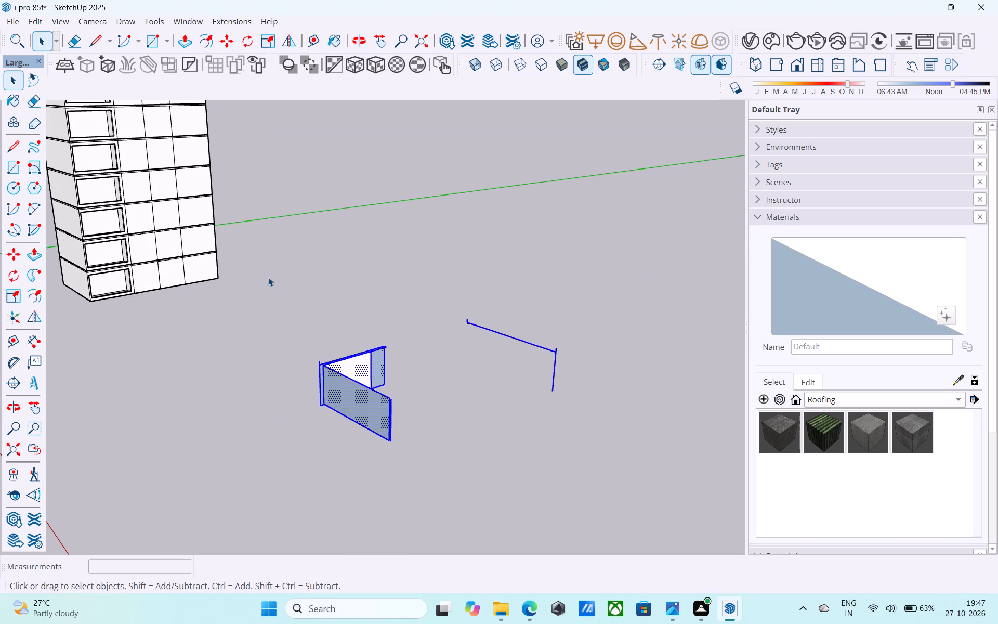
key(Delete)
Draw a 25' by 40' rectangle on the ground in front of the tower.
scroll(272, 287, down, 6)
middle_drag(360, 319, 209, 328)
key(r)
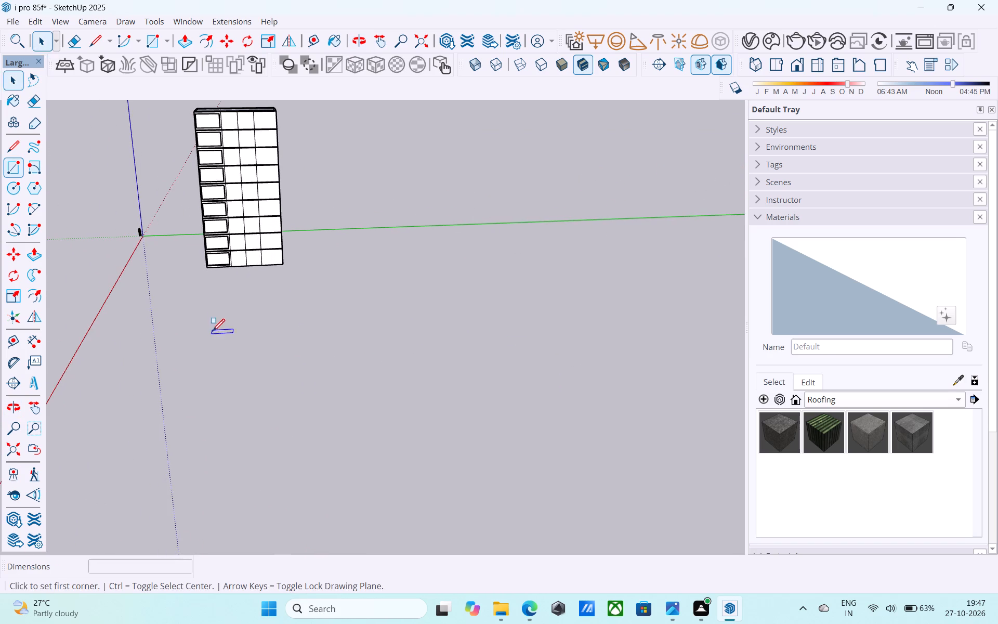
scroll(255, 356, down, 3)
middle_drag(255, 356, 239, 317)
click(245, 324)
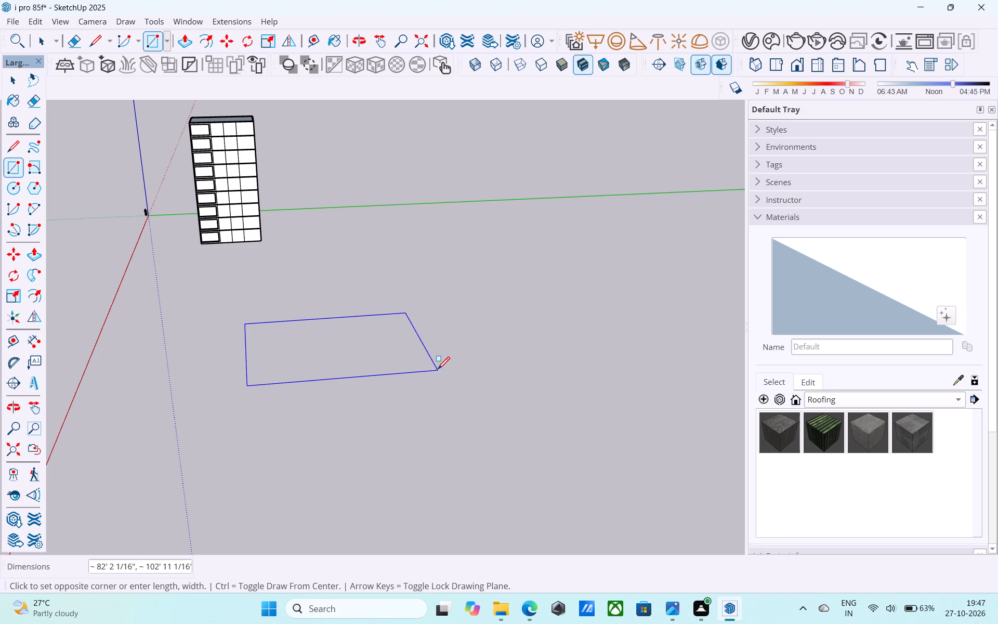
text(40',25')
key(Return)
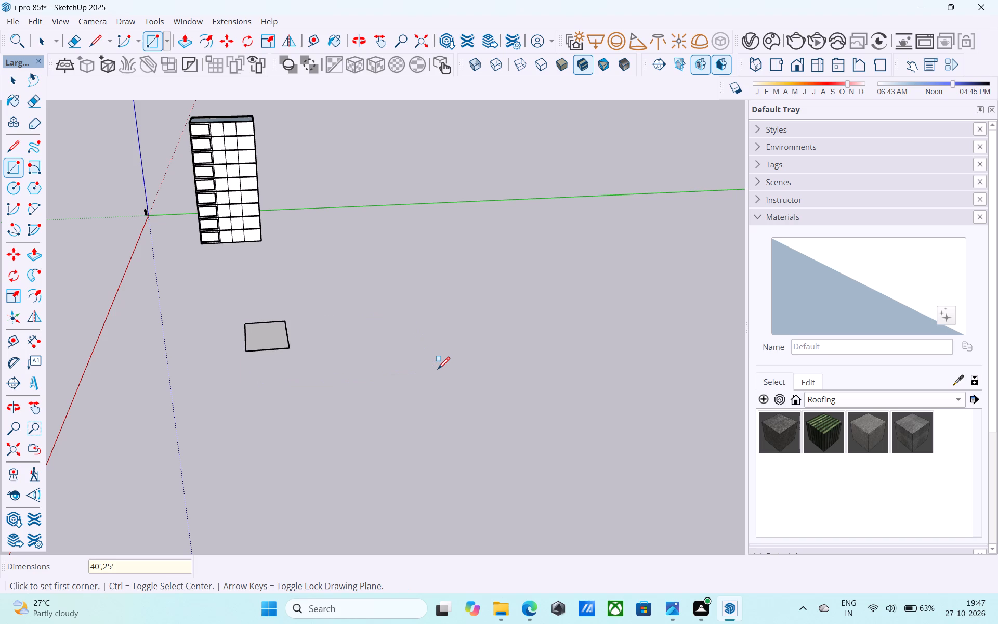
text(25',4)
text(0')
key(Return)
key(space)
Offset the rectangle's outline inward by 9" to form the wall thickness.
middle_drag(267, 295, 278, 373)
scroll(278, 373, up, 5)
middle_drag(275, 417, 317, 343)
scroll(314, 348, up, 3)
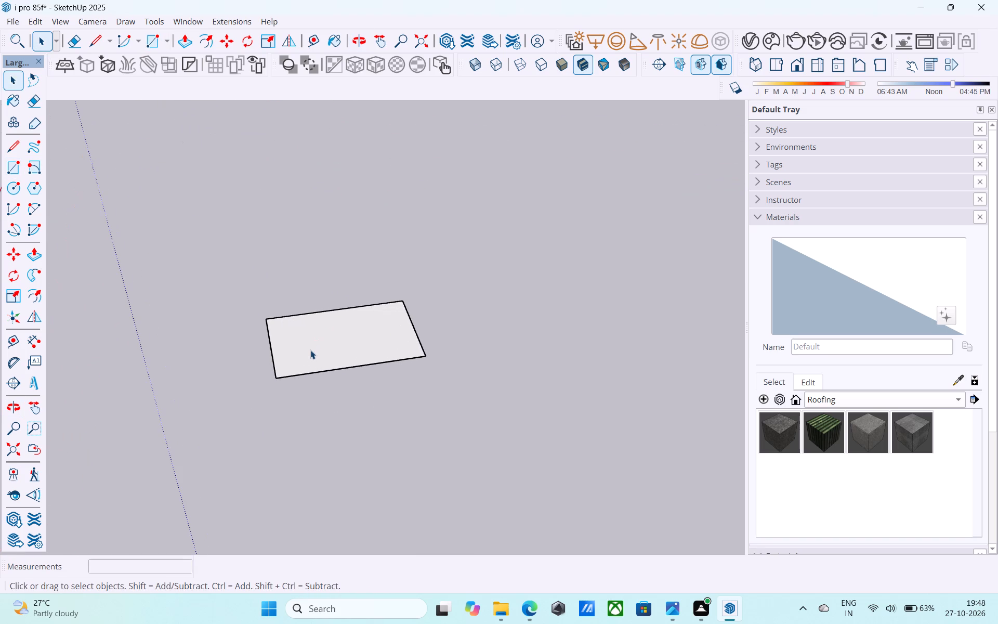
scroll(310, 350, up, 1)
middle_click(310, 350)
scroll(310, 350, up, 4)
middle_drag(339, 333, 313, 317)
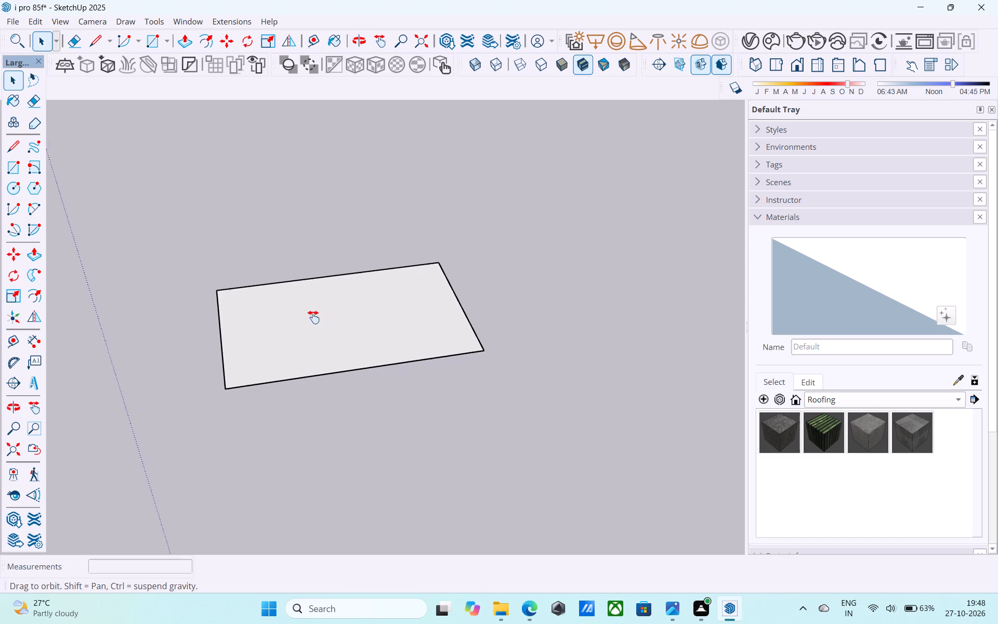
middle_drag(313, 317, 305, 320)
scroll(251, 350, up, 6)
click(214, 369)
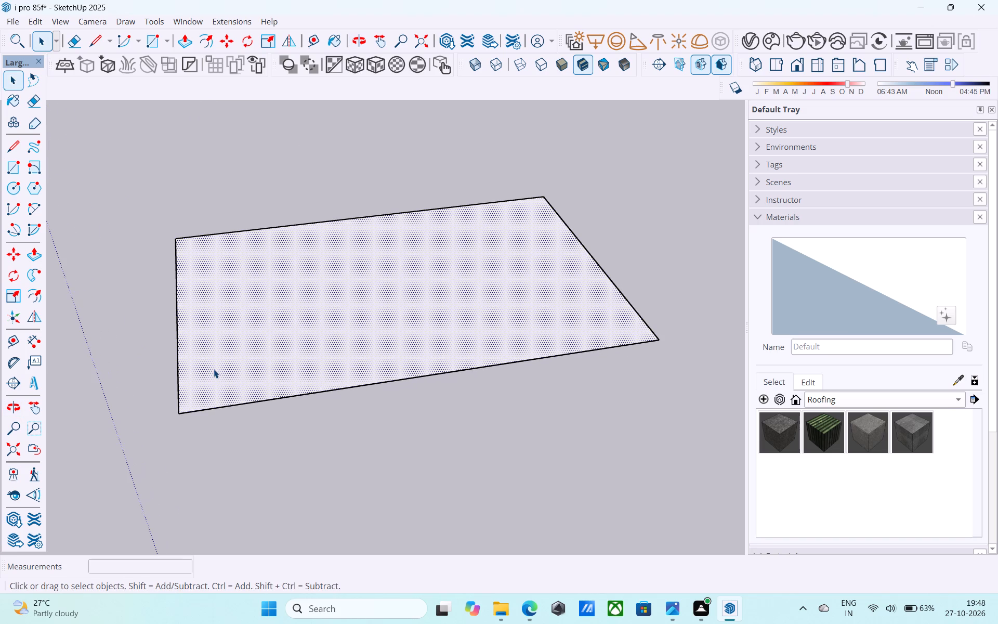
key(f)
click(214, 369)
text(9")
key(Return)
key(space)
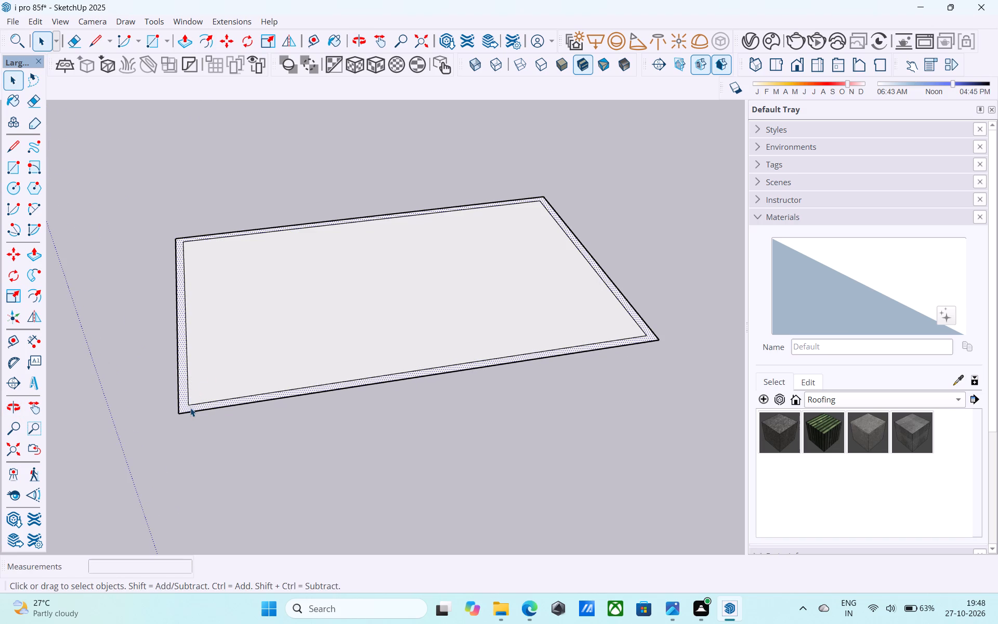
Push/Pull the 9" border face up 12' to raise the perimeter walls.
middle_drag(190, 408, 187, 402)
scroll(187, 402, up, 4)
click(187, 402)
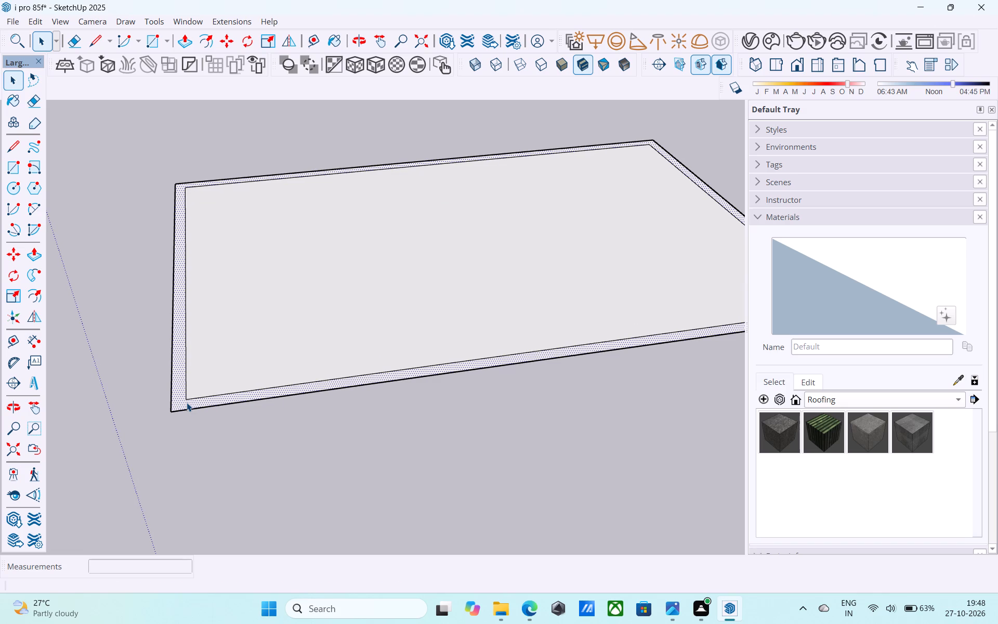
key(p)
click(186, 404)
text(12')
key(Return)
key(space)
Divide the long front wall into three bays by copying its left corner edge 10' along and that copy another 12'.
scroll(189, 360, down, 4)
middle_drag(189, 360, 317, 311)
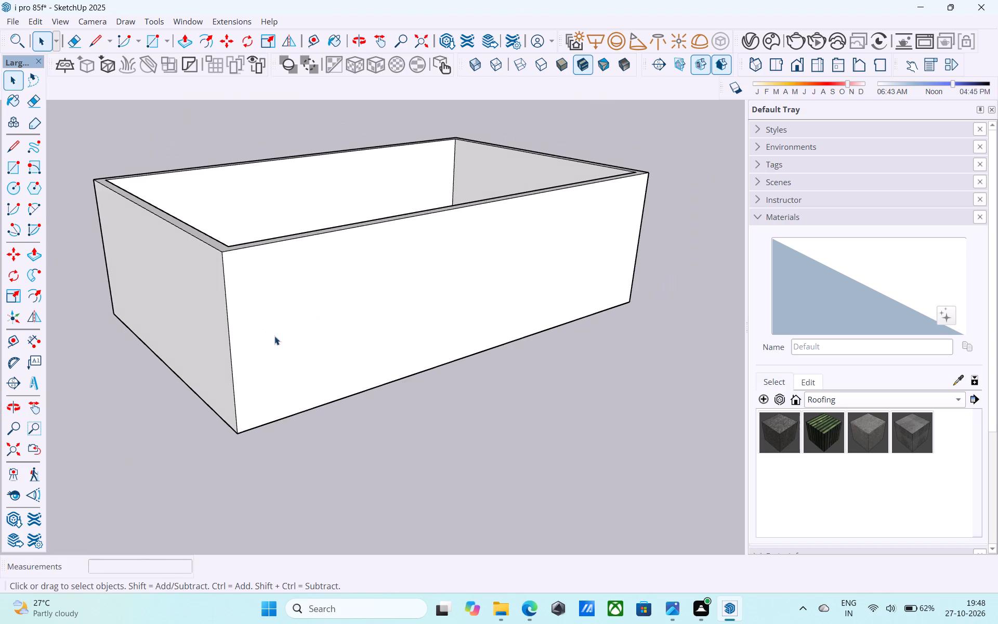
click(227, 334)
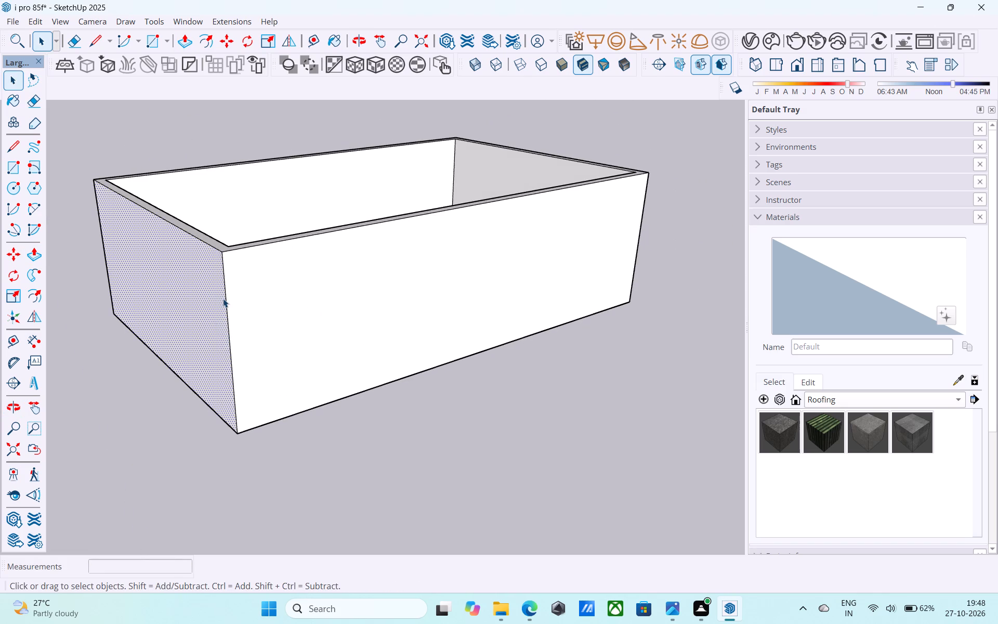
click(225, 302)
key(m)
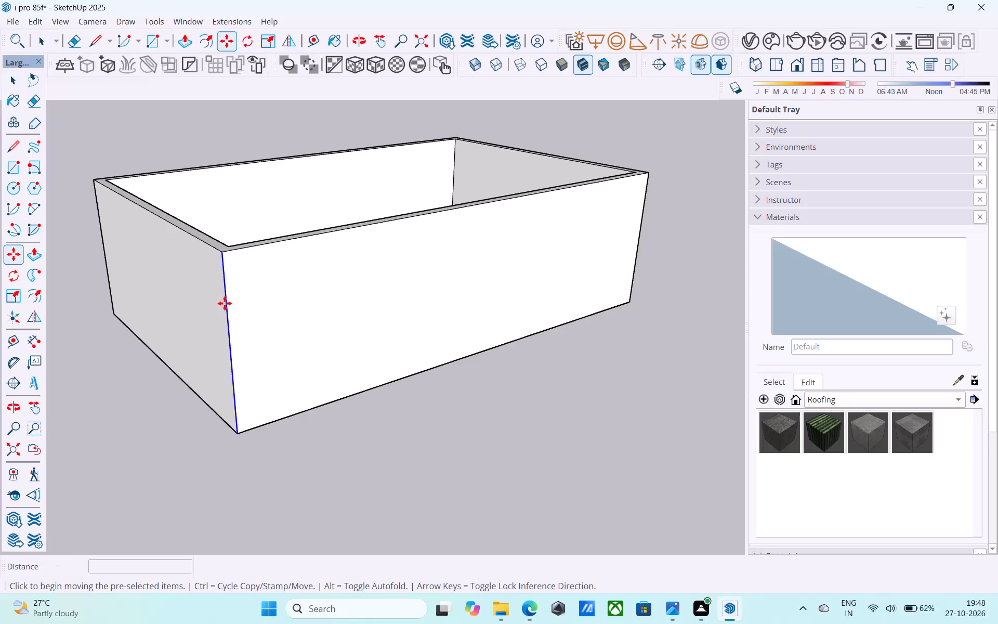
click(223, 253)
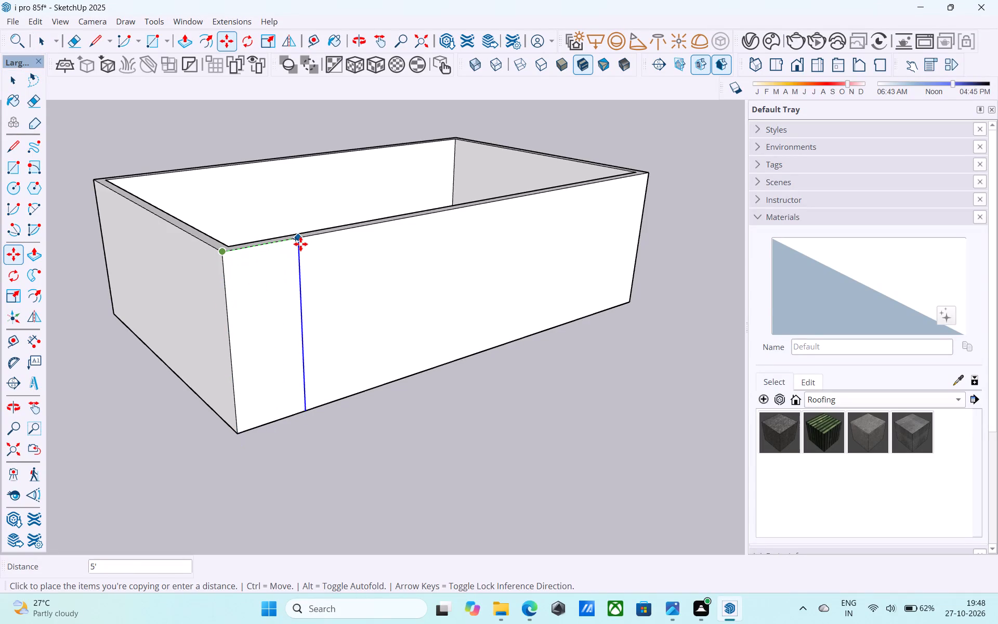
middle_drag(371, 243, 261, 345)
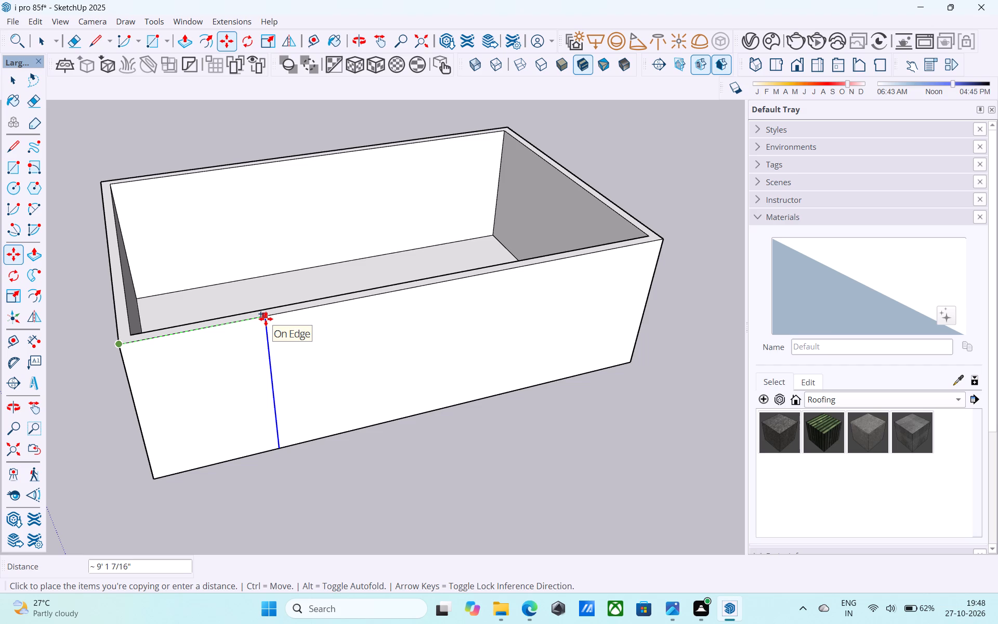
text(10')
key(Return)
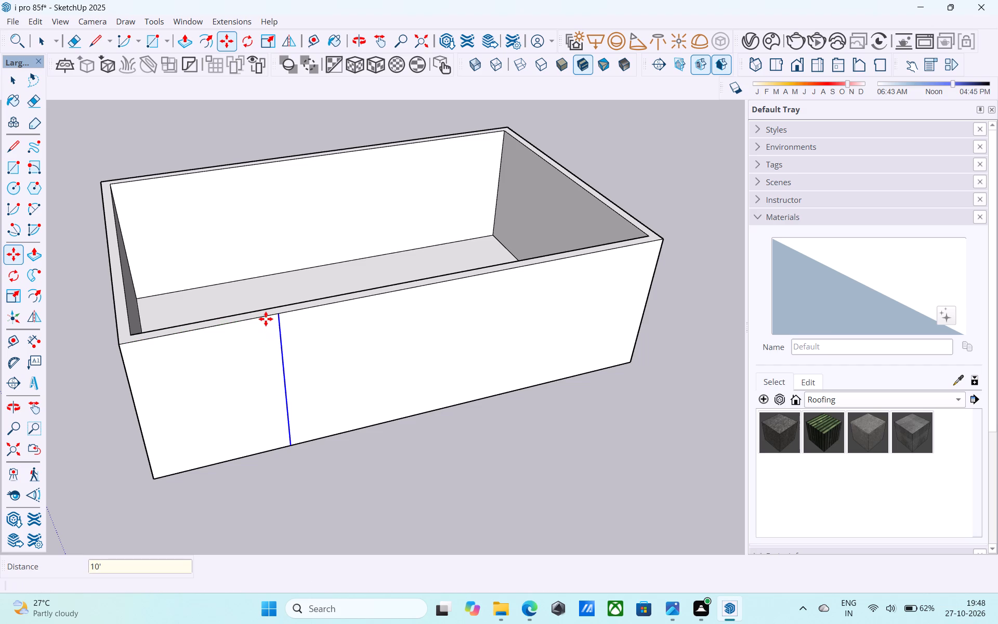
click(279, 314)
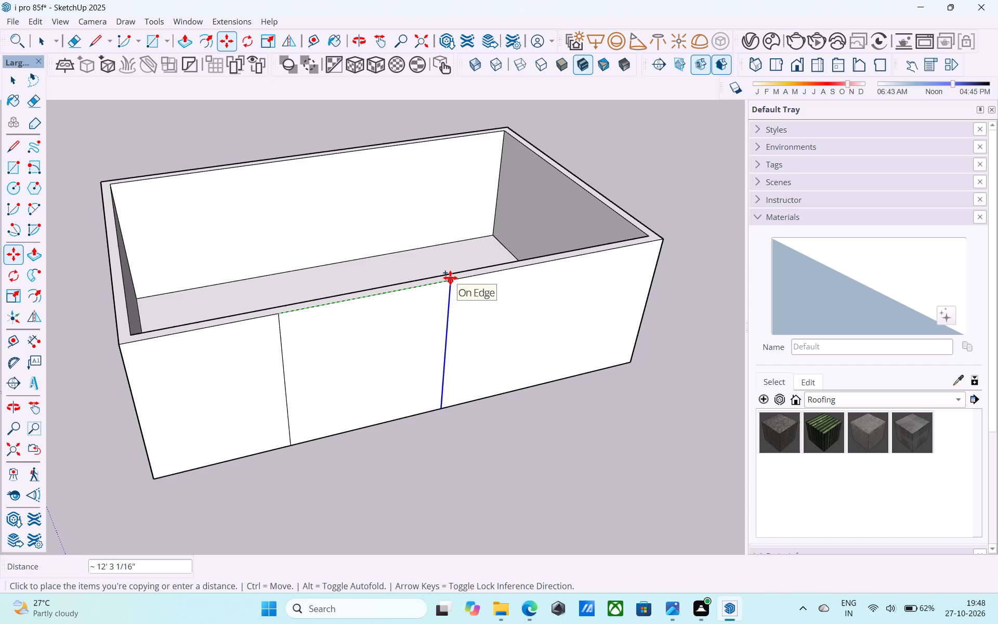
text(12')
key(Return)
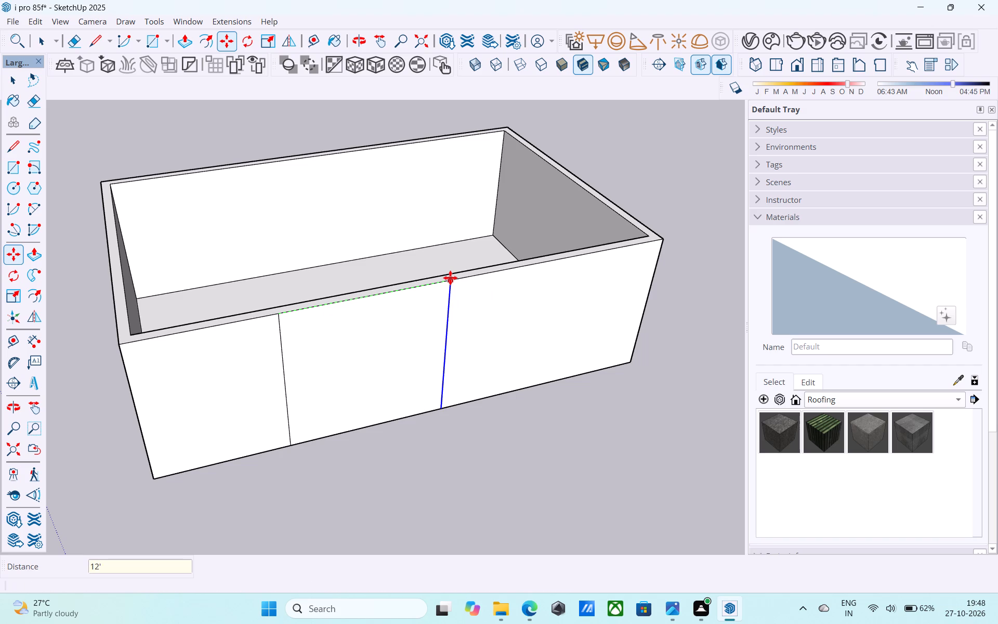
key(space)
Offset the outline of the front wall's wide right-hand bay inward by 1'.
middle_drag(511, 328, 382, 270)
scroll(390, 278, down, 2)
middle_drag(405, 290, 415, 258)
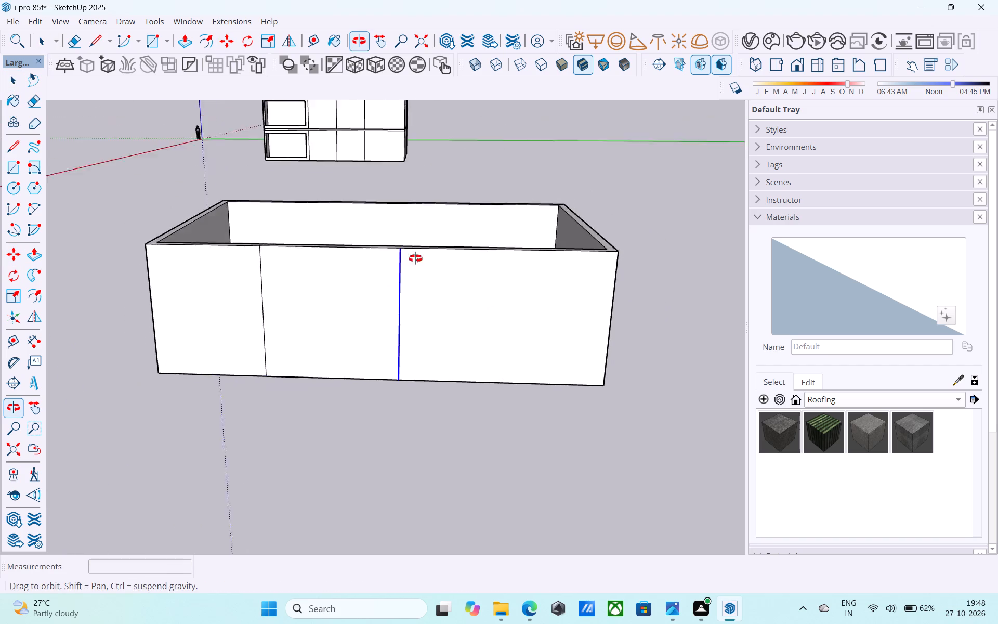
middle_drag(415, 258, 424, 226)
scroll(472, 277, up, 3)
click(489, 303)
scroll(489, 303, up, 2)
key(f)
click(489, 303)
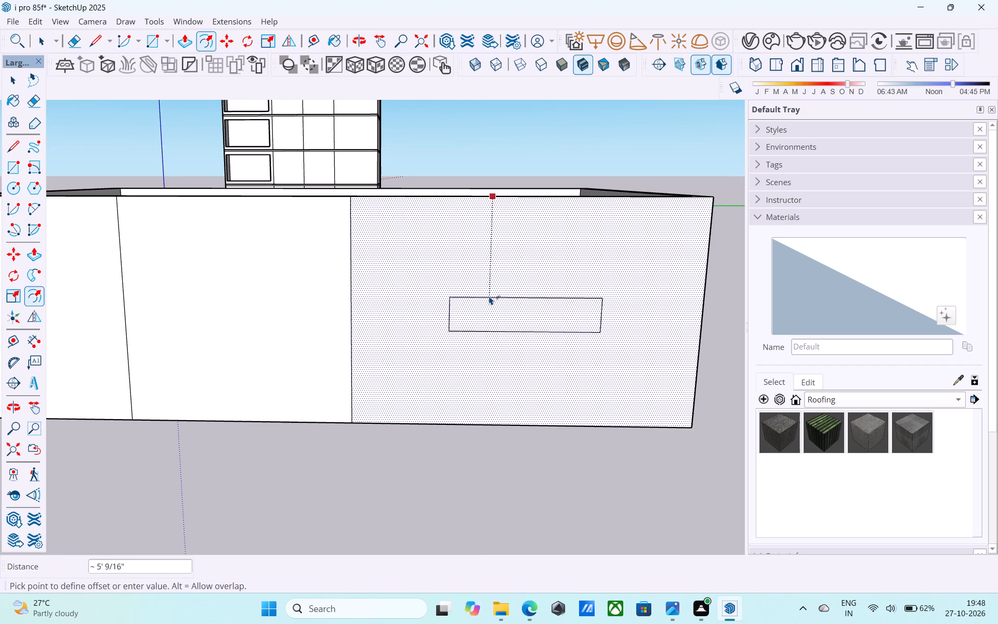
text(1')
key(Return)
key(space)
Draw a vertical line down the middle of the front wall's 12' centre bay, from top edge to bottom edge.
scroll(489, 296, down, 9)
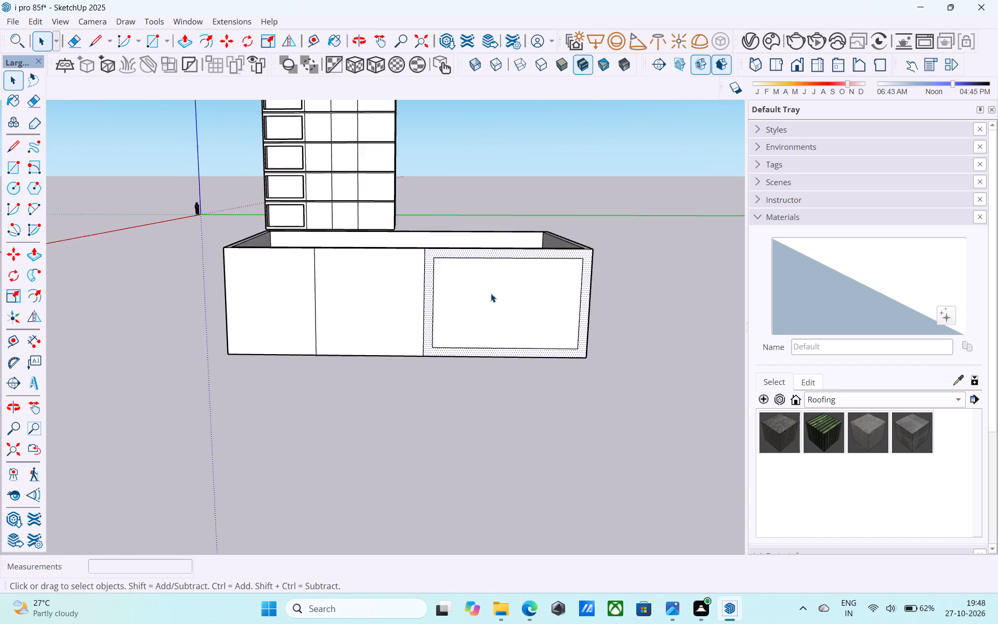
scroll(491, 292, down, 2)
middle_drag(491, 292, 548, 346)
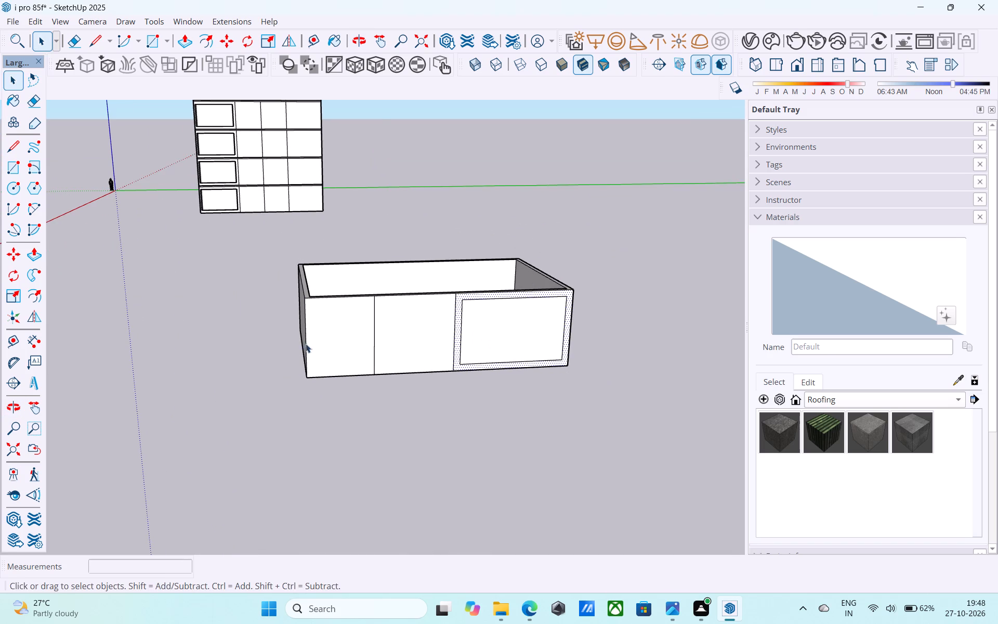
scroll(297, 343, up, 3)
middle_drag(354, 342, 543, 362)
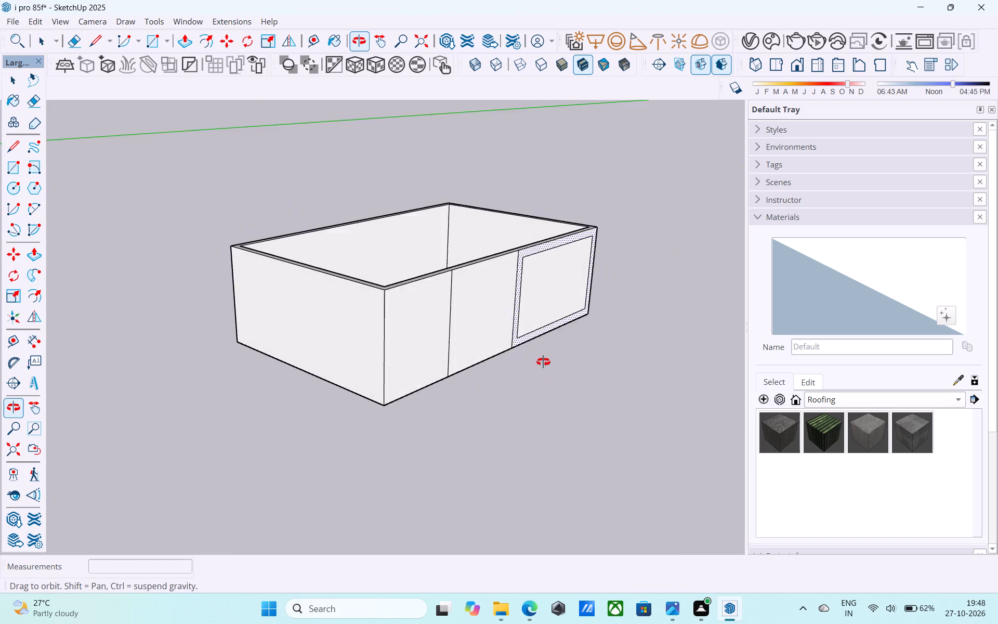
middle_drag(543, 362, 430, 383)
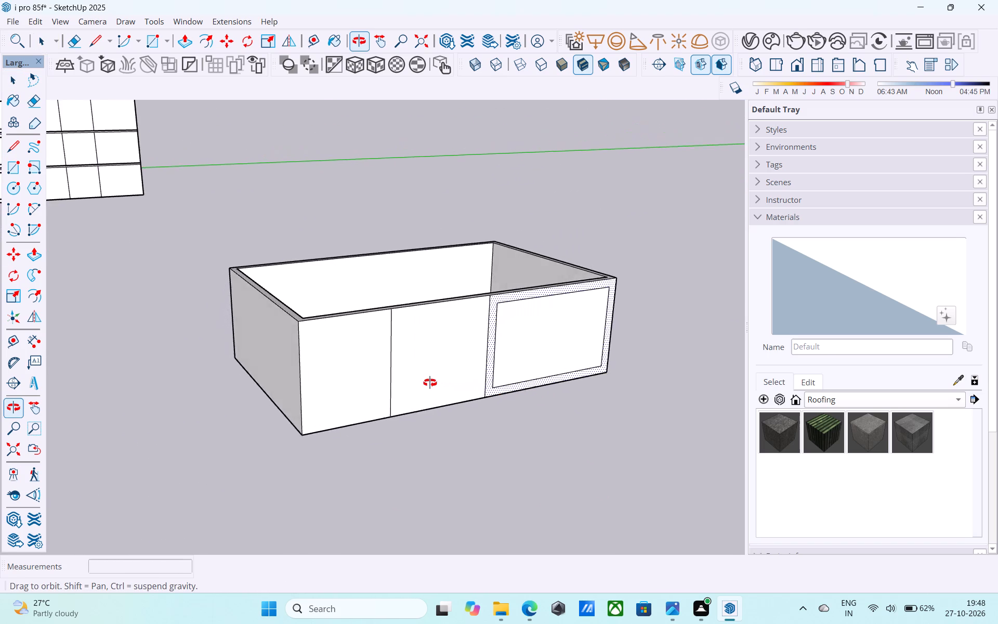
middle_drag(430, 383, 418, 449)
key(l)
scroll(436, 350, up, 2)
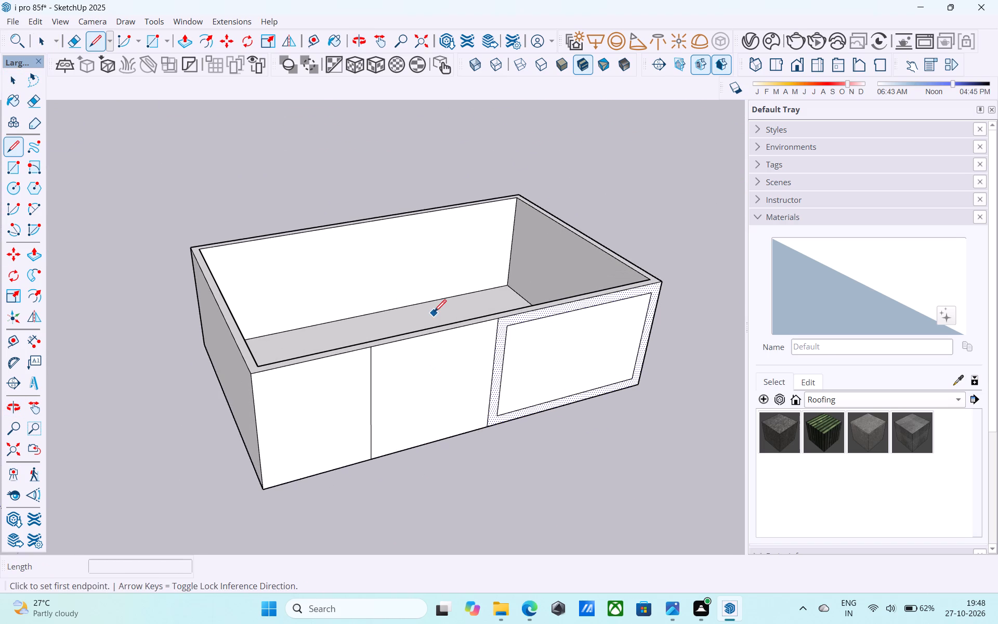
click(431, 332)
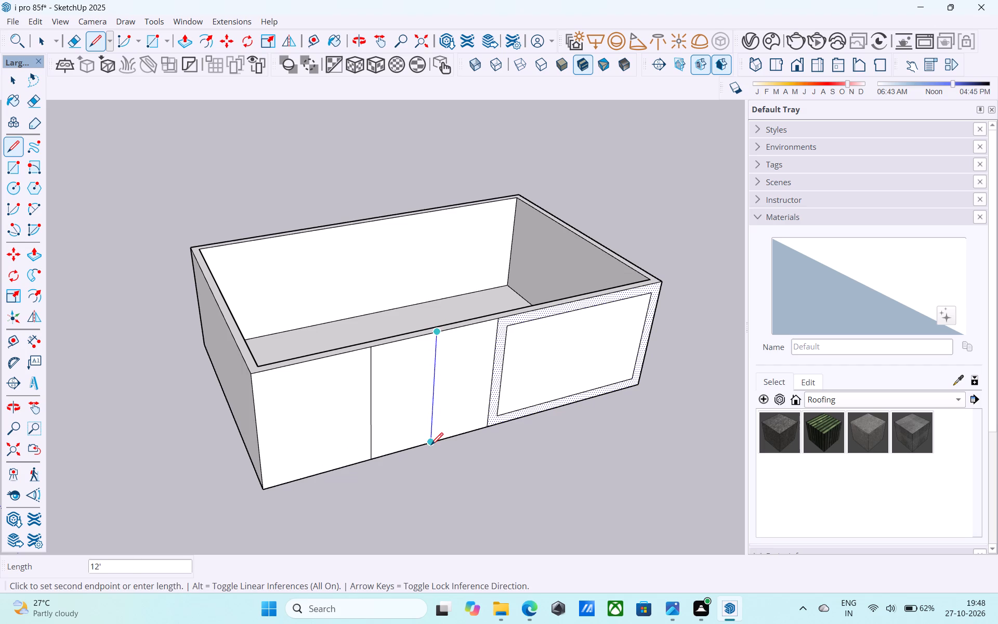
click(431, 446)
key(space)
Draw a circle of 1.5' radius in the middle of the centre bay's left half.
scroll(431, 446, down, 2)
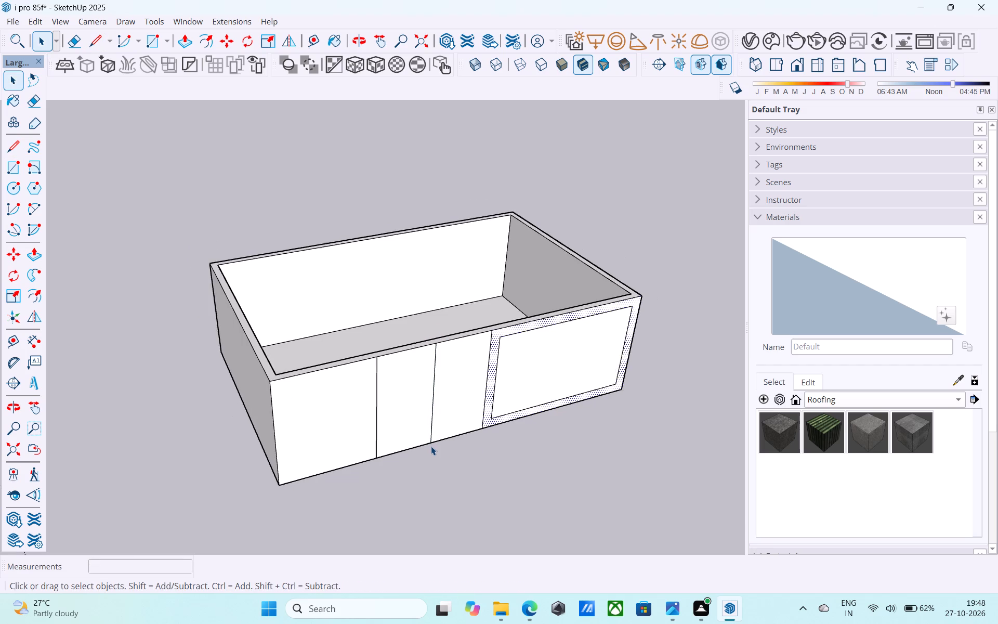
scroll(431, 446, down, 3)
middle_drag(431, 446, 397, 410)
scroll(395, 409, up, 11)
key(c)
click(400, 401)
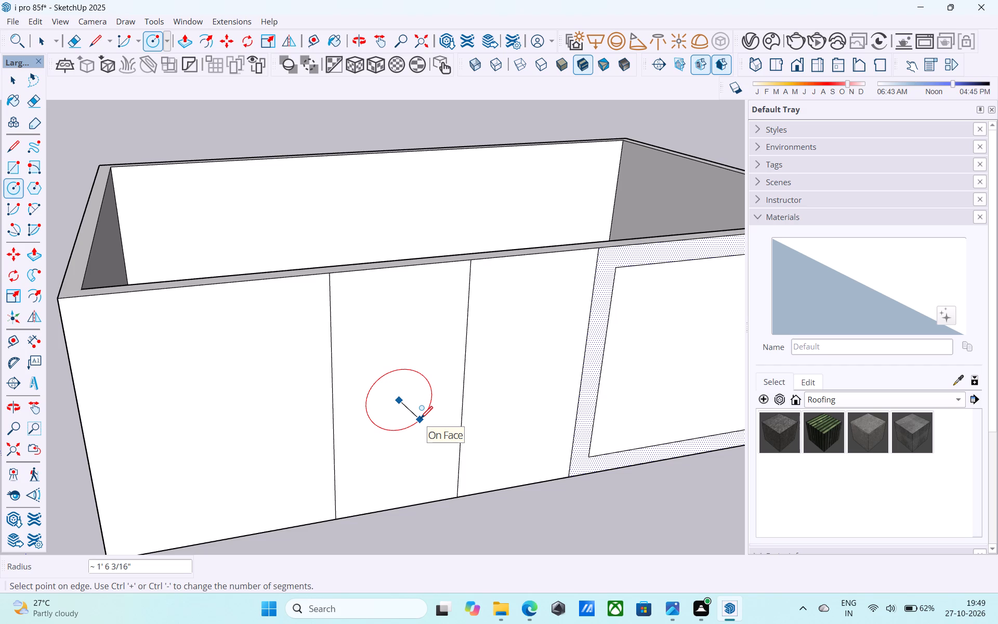
text(1.5')
key(Return)
key(space)
Close the top of the box with a 38' 6" by 23' 6" rectangle between opposite inner wall corners.
middle_drag(419, 449, 371, 336)
scroll(371, 336, down, 2)
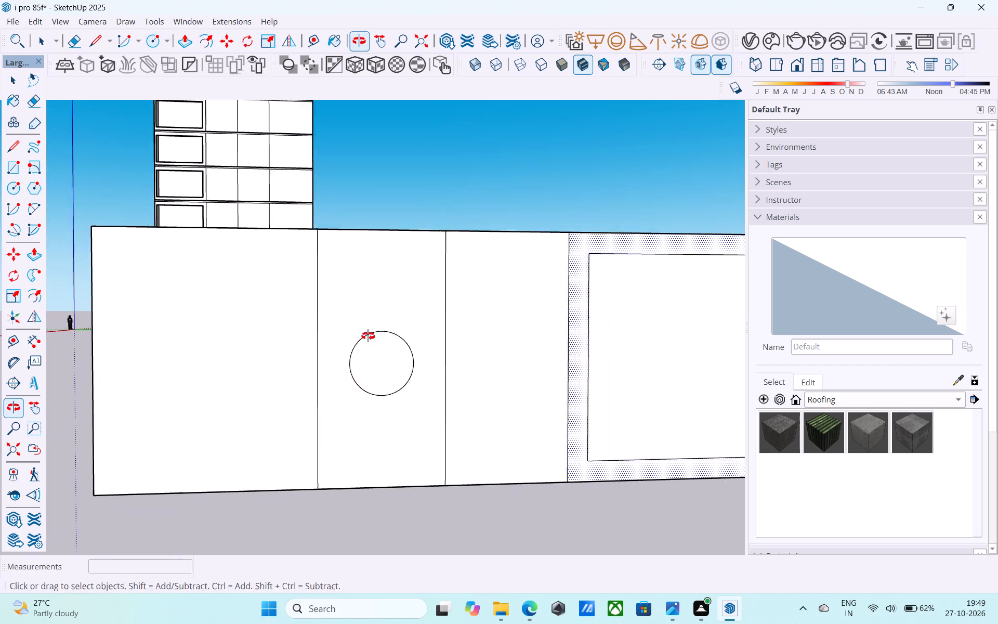
middle_click(370, 336)
scroll(368, 336, down, 2)
click(416, 477)
scroll(398, 470, down, 6)
middle_drag(409, 355, 406, 424)
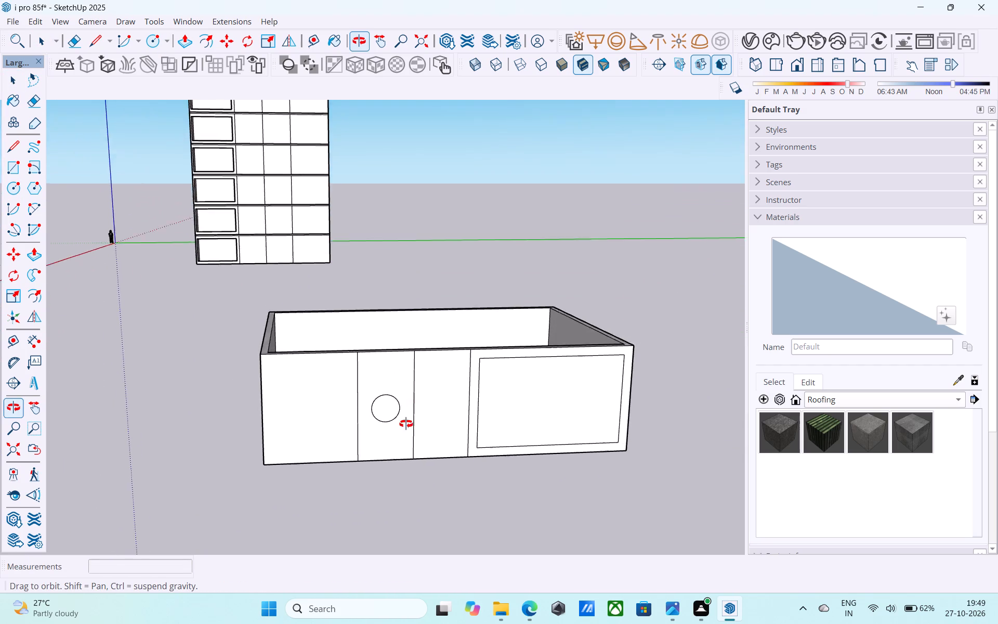
middle_drag(406, 424, 398, 498)
middle_drag(355, 396, 161, 434)
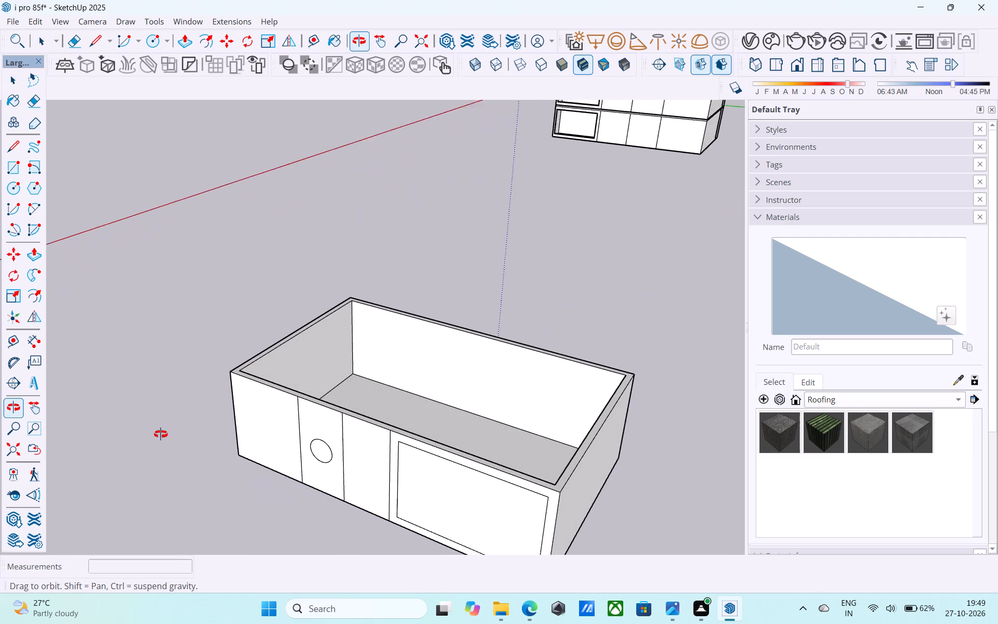
middle_drag(161, 434, 160, 438)
key(r)
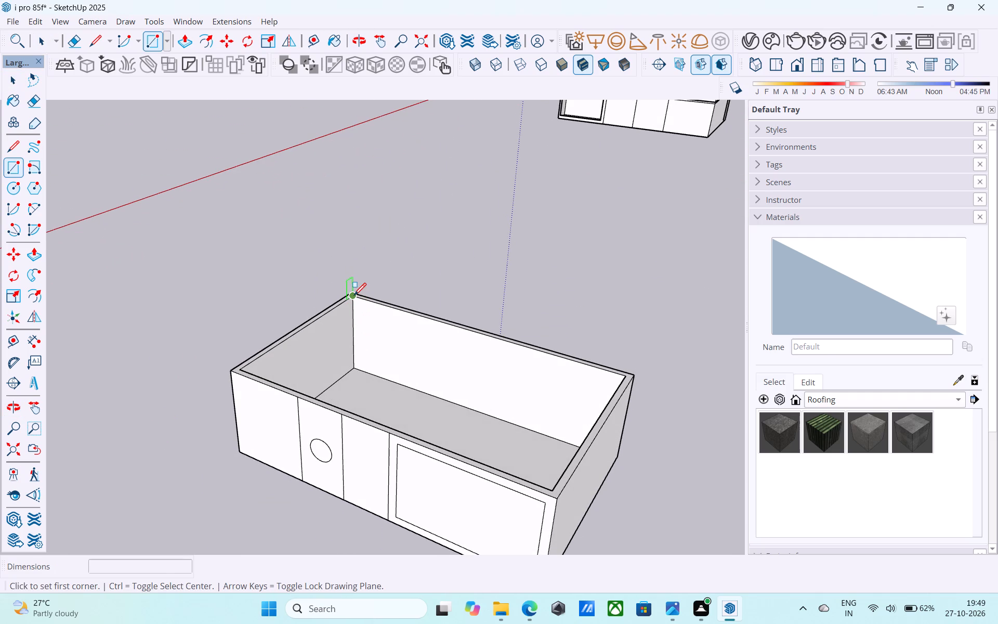
click(354, 295)
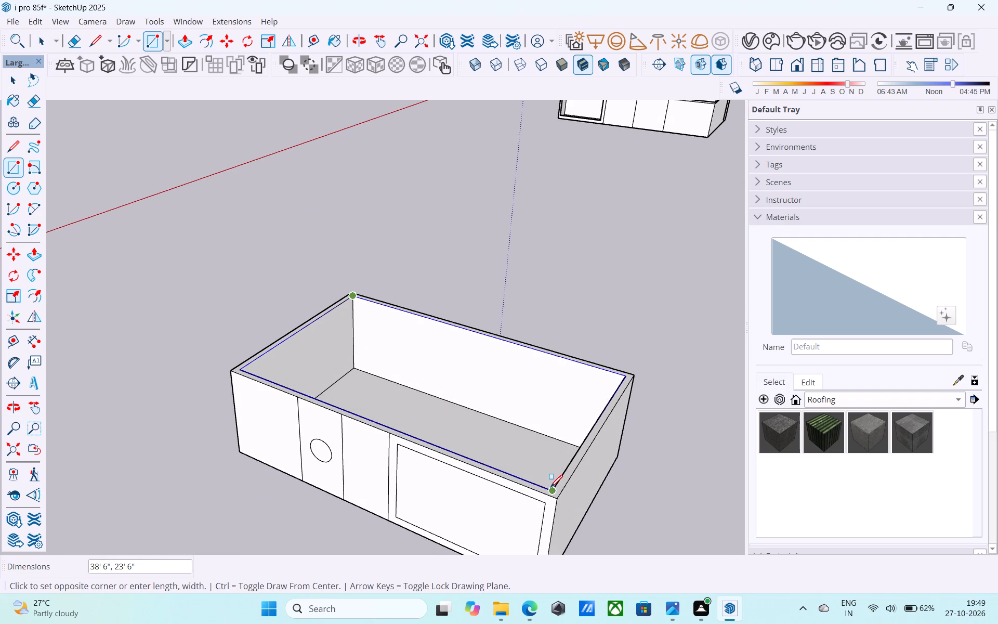
click(550, 488)
key(space)
Reverse the new top face.
click(483, 422)
right_click(482, 422)
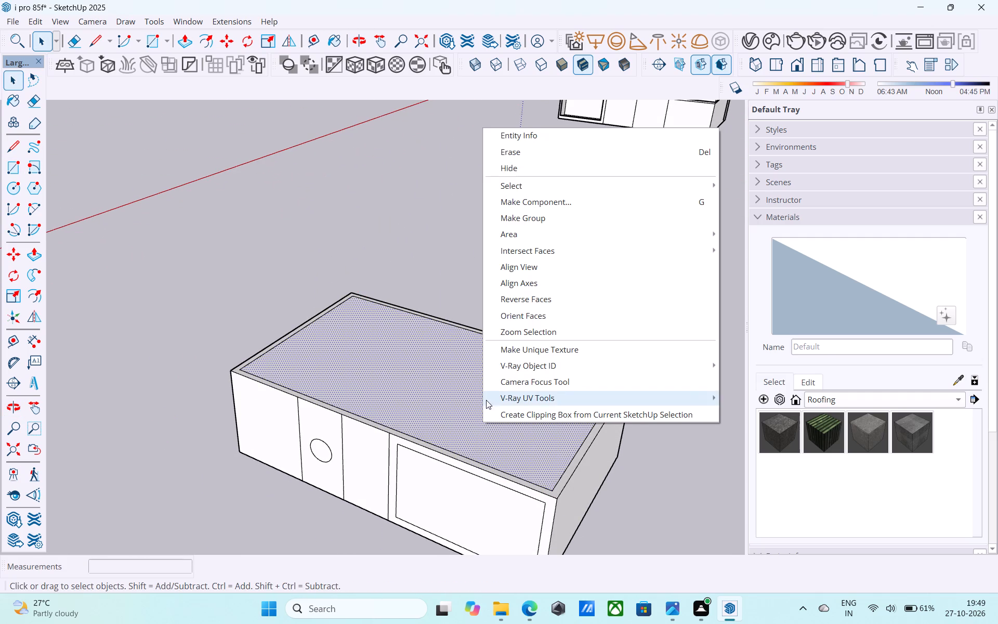
click(526, 305)
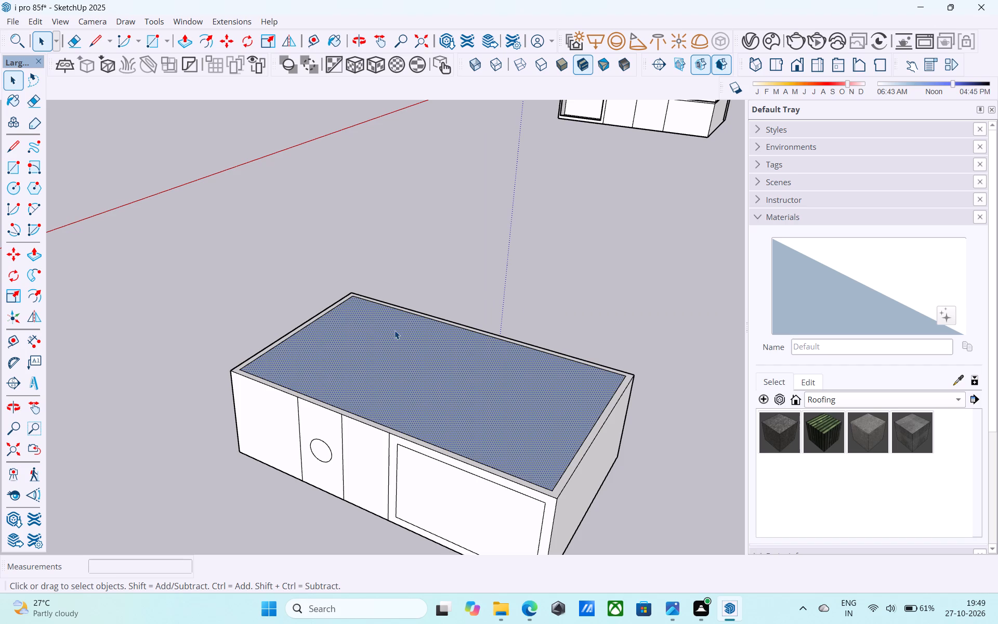
Draw a 6" vertical line upward from the top face's back-left inner corner.
key(l)
scroll(342, 284, up, 4)
middle_drag(374, 327, 379, 309)
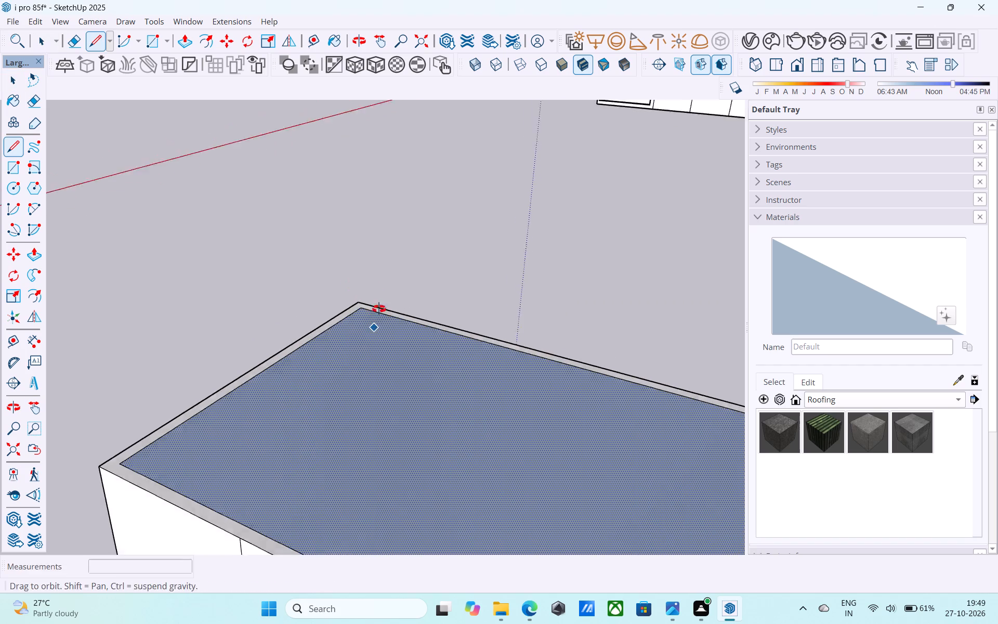
middle_drag(379, 309, 382, 297)
scroll(382, 297, up, 3)
click(346, 318)
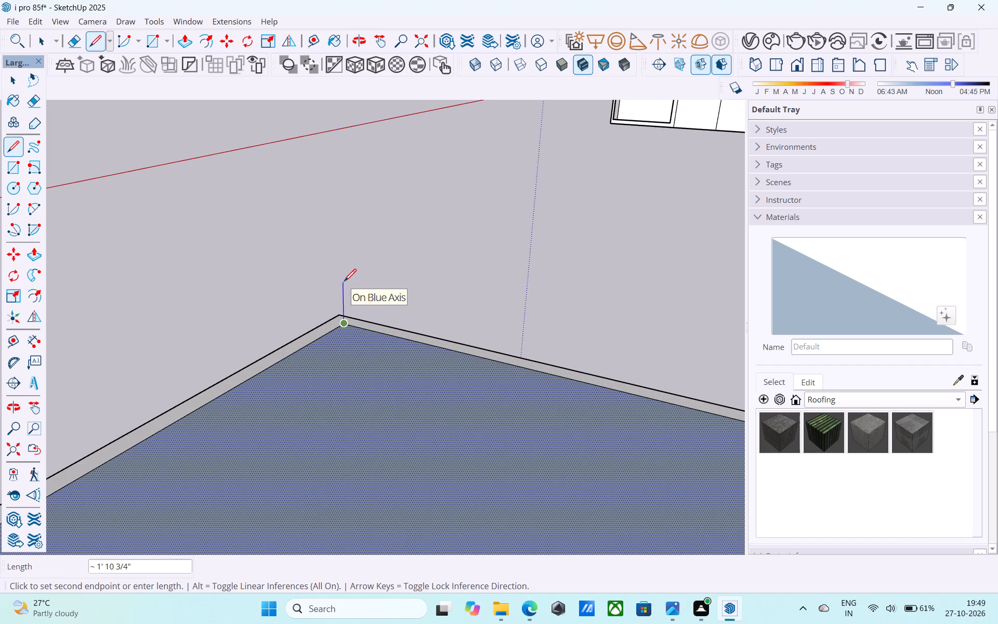
text(6")
key(Return)
key(space)
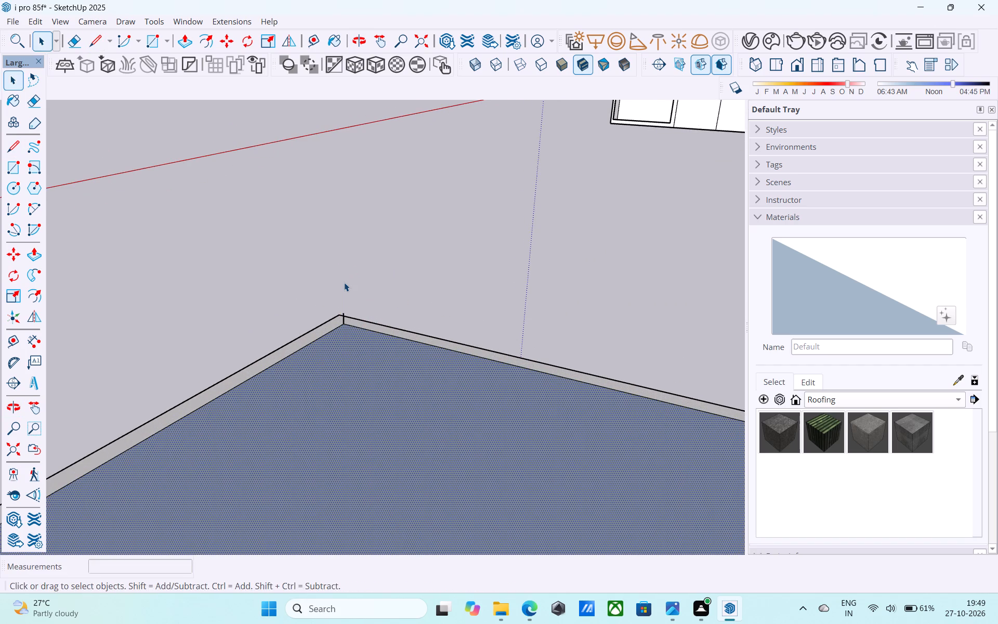
Draw a 6" vertical line upward from the top face's front-right inner corner.
key(l)
scroll(344, 282, down, 11)
middle_drag(530, 434, 507, 493)
scroll(453, 439, up, 4)
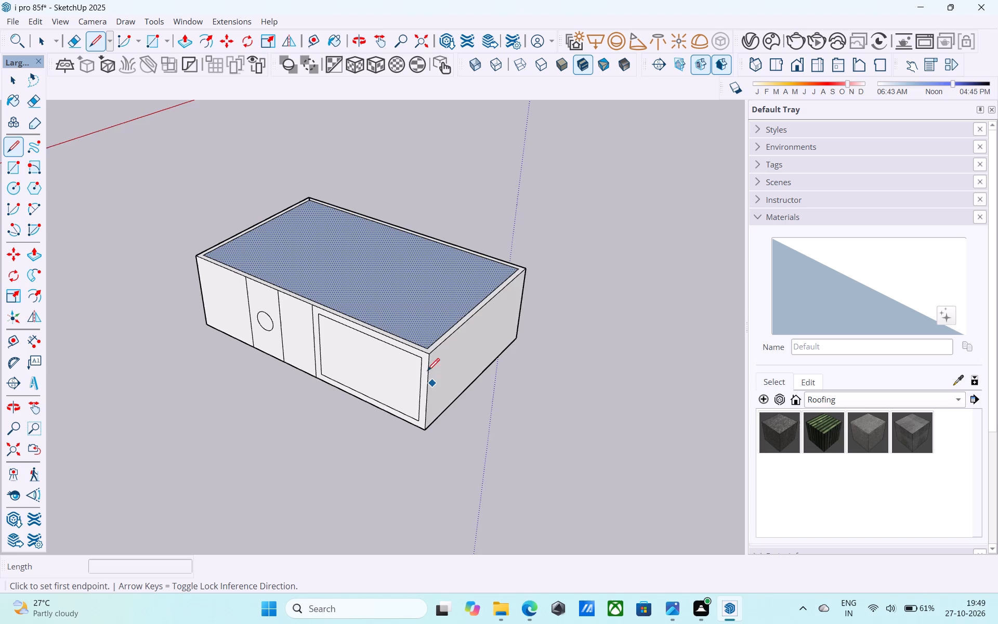
scroll(422, 347, up, 8)
click(434, 346)
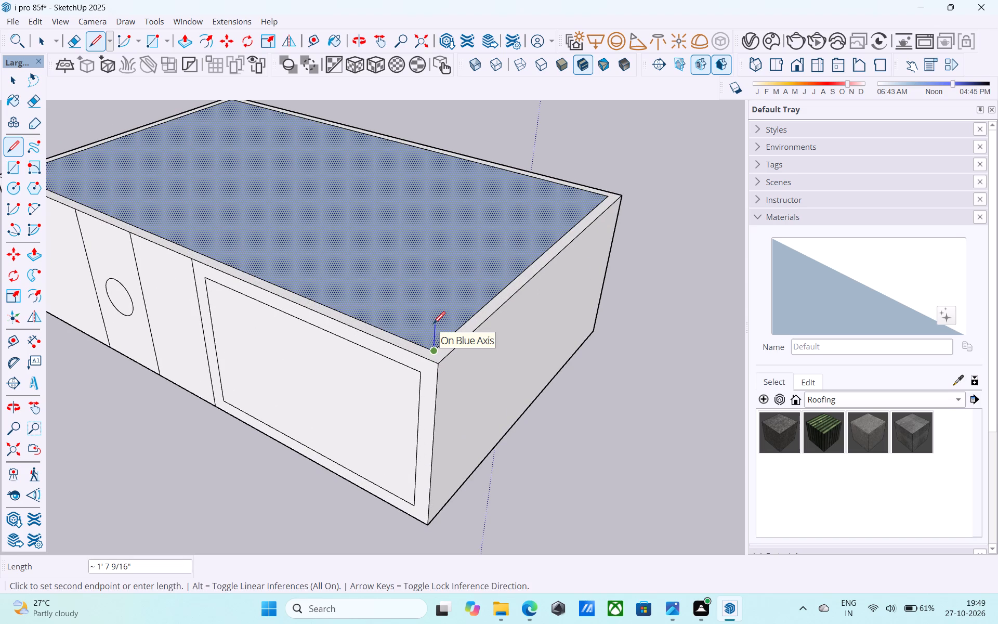
text(6")
key(Return)
key(space)
Draw a horizontal rectangle above the top face between the upper ends of the two 6" vertical lines.
key(r)
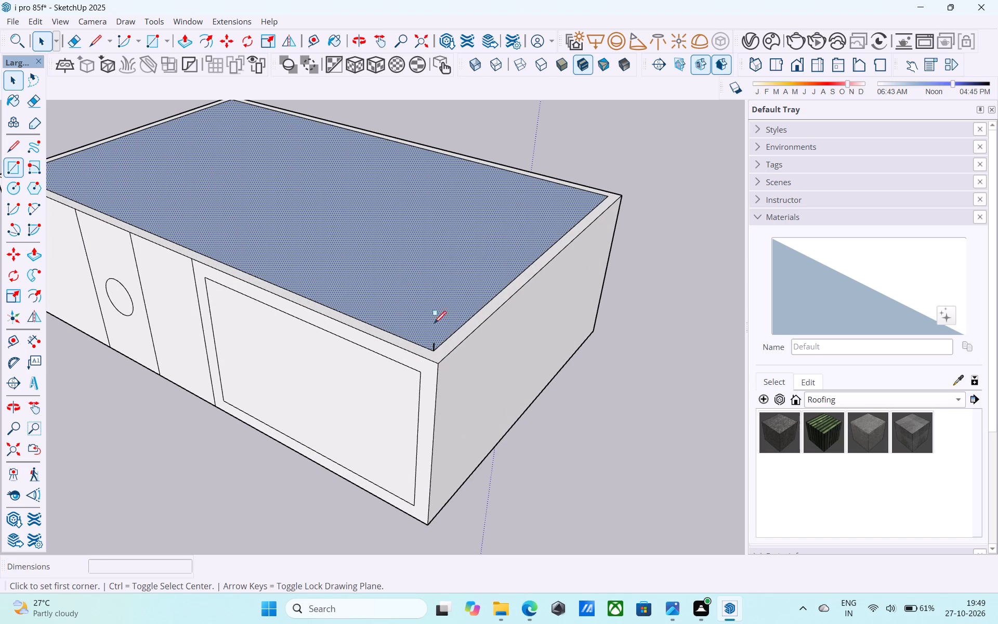
shift+middle_drag(304, 198, 322, 264)
scroll(275, 190, up, 3)
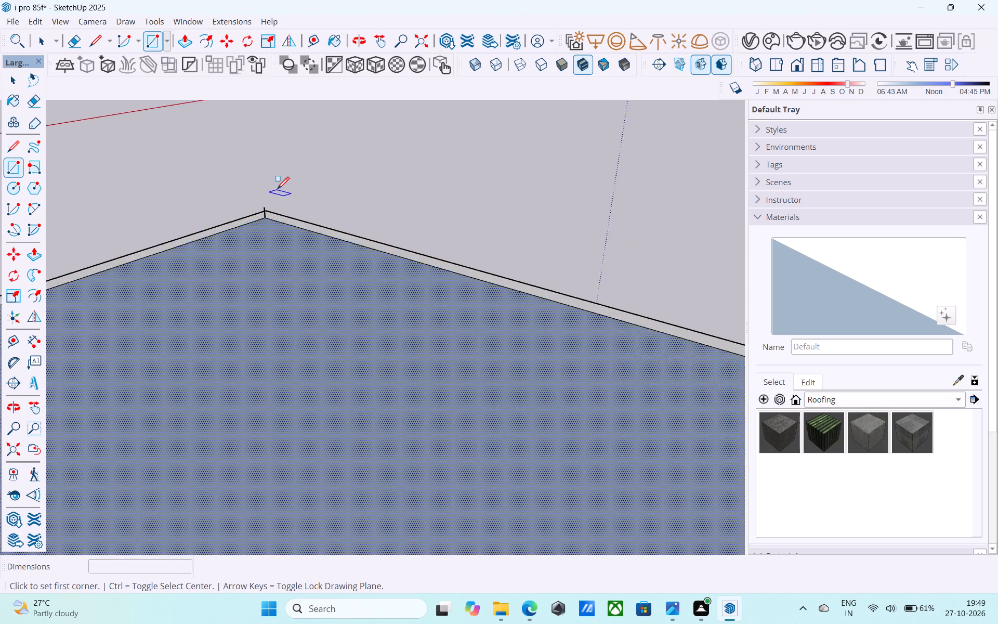
scroll(277, 190, up, 3)
click(254, 218)
scroll(264, 206, down, 6)
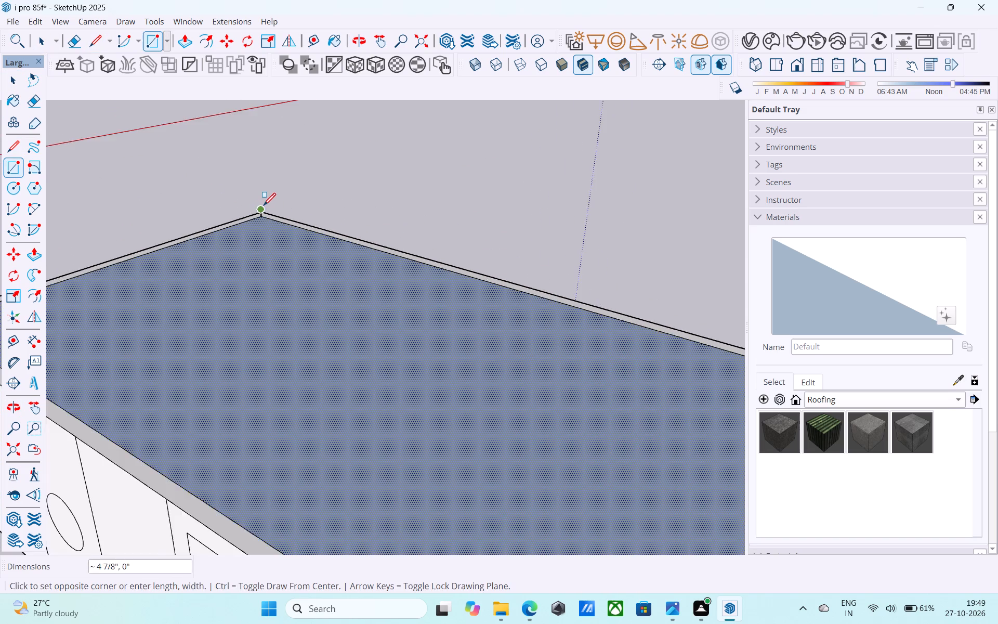
scroll(264, 206, down, 3)
scroll(359, 360, up, 8)
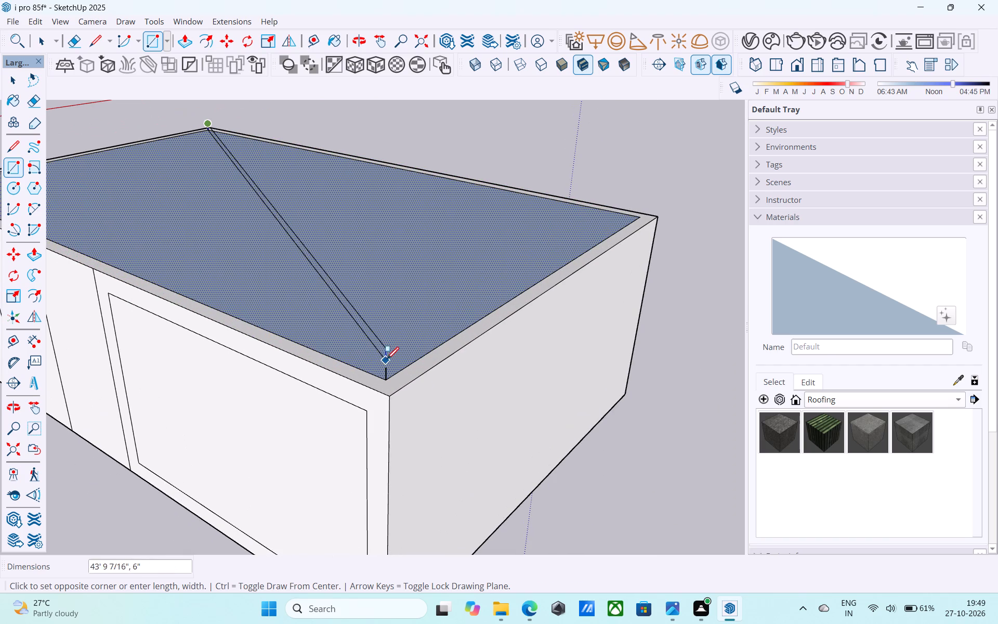
click(387, 373)
scroll(387, 373, down, 4)
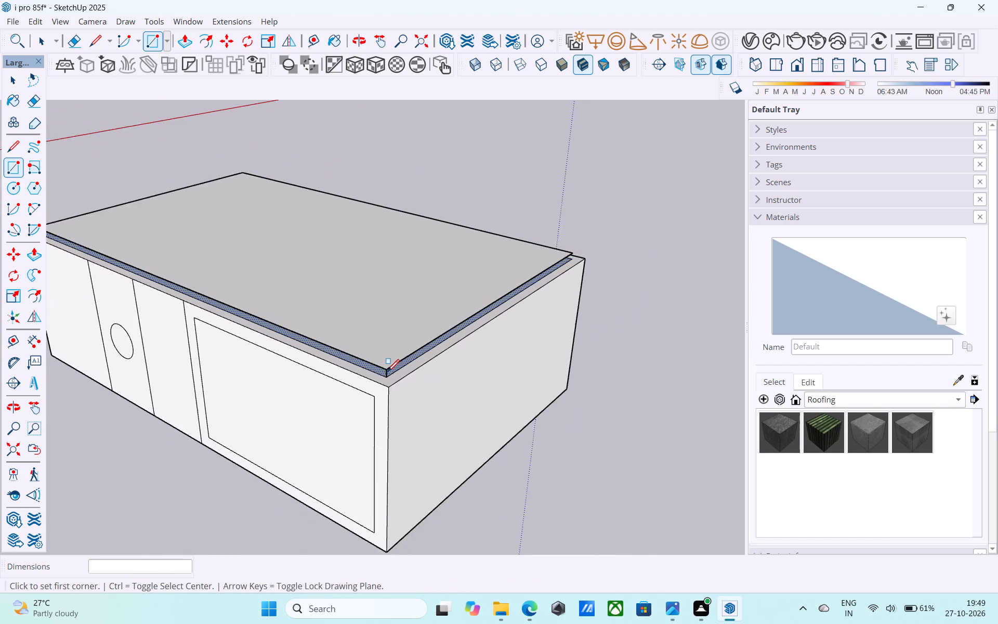
Draw a 6" vertical line from the top face's front-left inner corner up to the raised rectangle.
scroll(387, 373, down, 2)
shift+middle_drag(387, 373, 663, 362)
shift+middle_drag(279, 290, 427, 388)
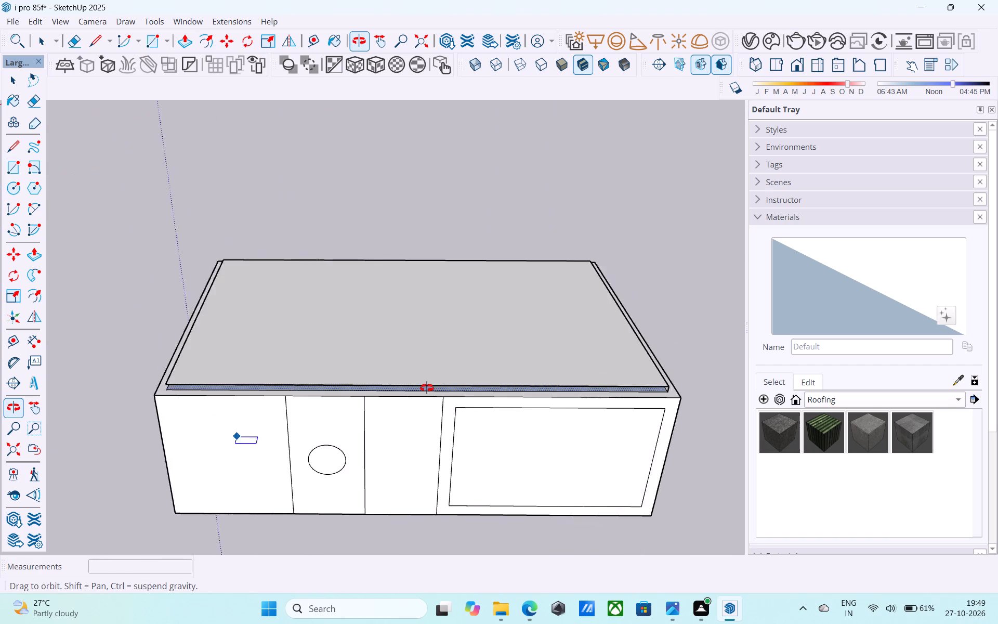
shift+middle_drag(427, 388, 516, 374)
middle_drag(304, 411, 364, 398)
key(l)
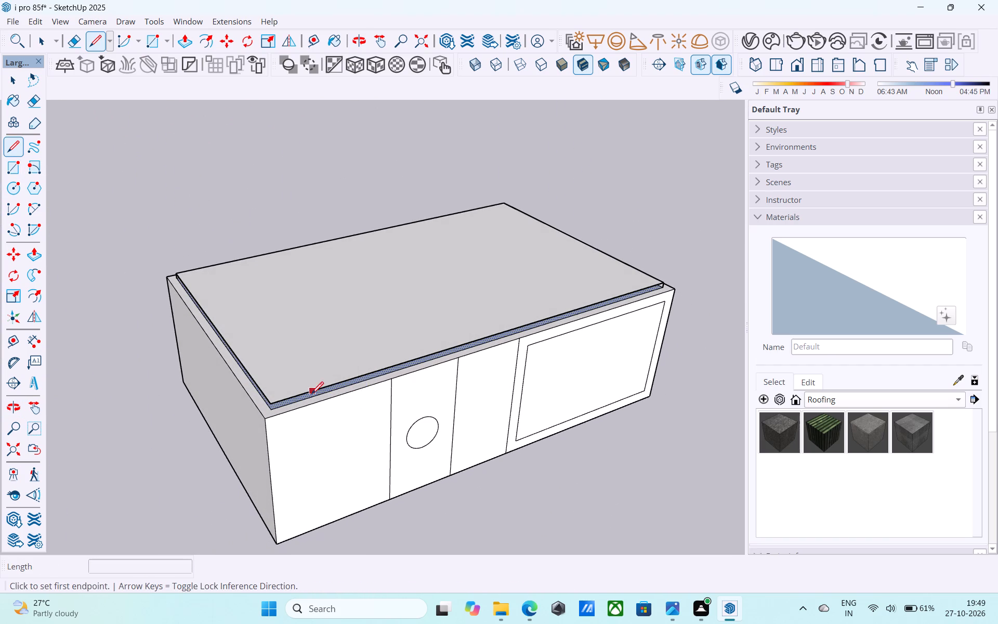
scroll(279, 399, up, 9)
click(268, 425)
click(263, 405)
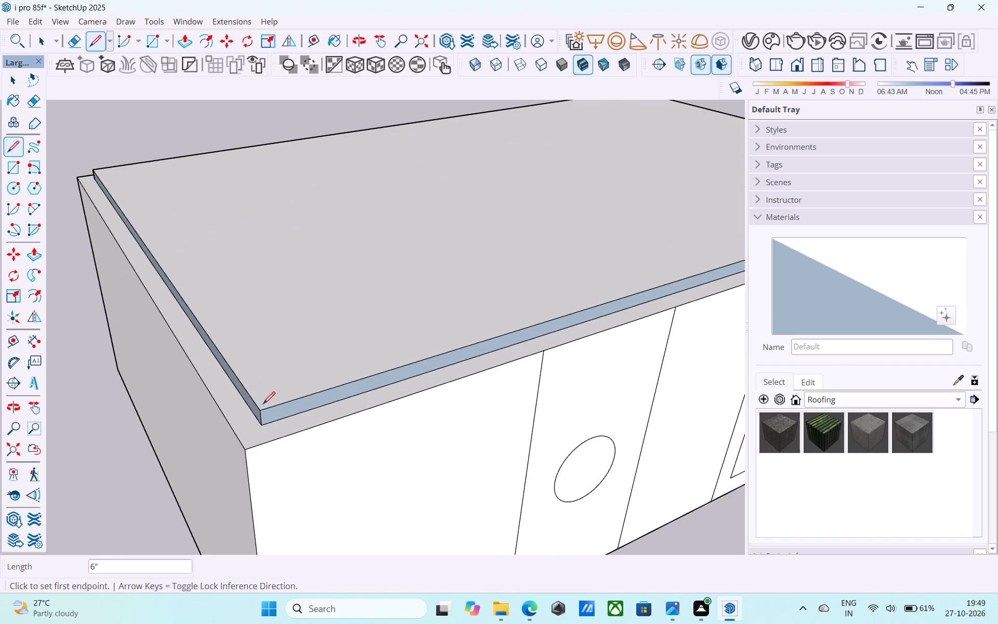
Draw a 6" vertical line from the top face's back-right inner corner up to the raised rectangle.
scroll(254, 413, down, 7)
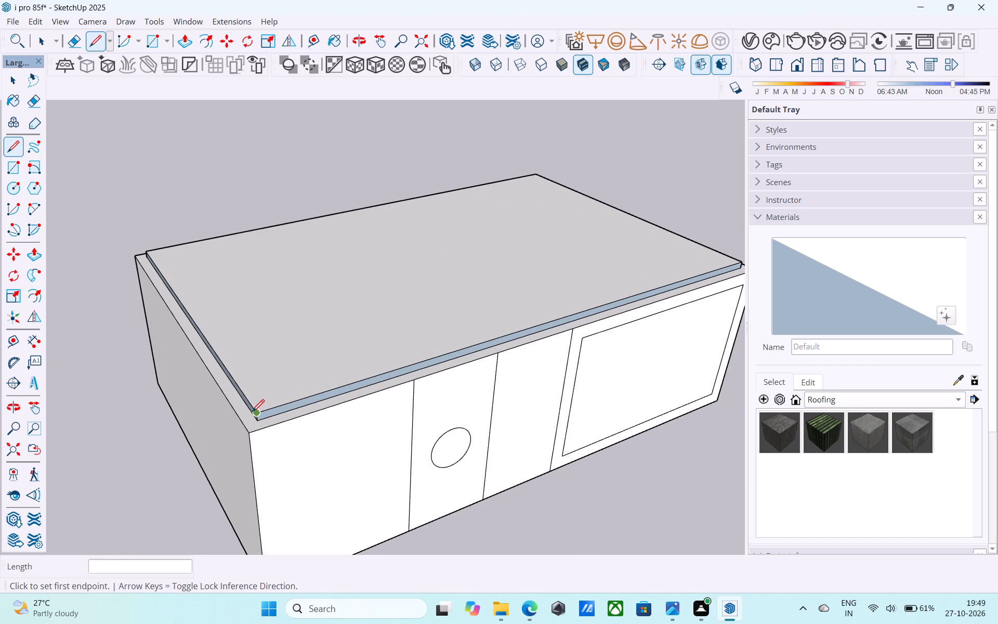
scroll(253, 404, down, 11)
middle_drag(464, 349, 117, 398)
shift+middle_drag(436, 344, 68, 369)
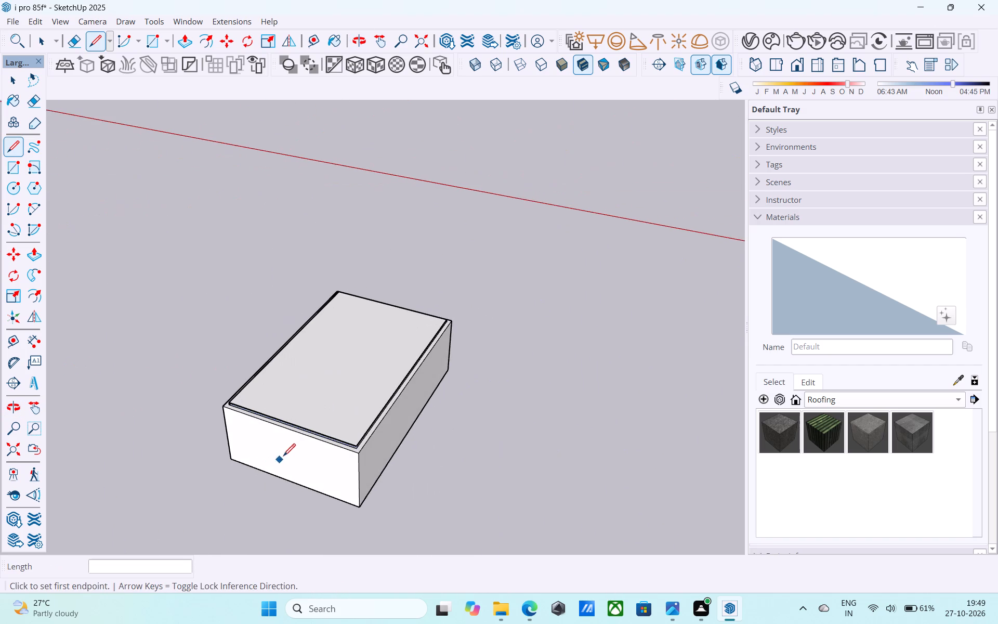
scroll(362, 466, up, 19)
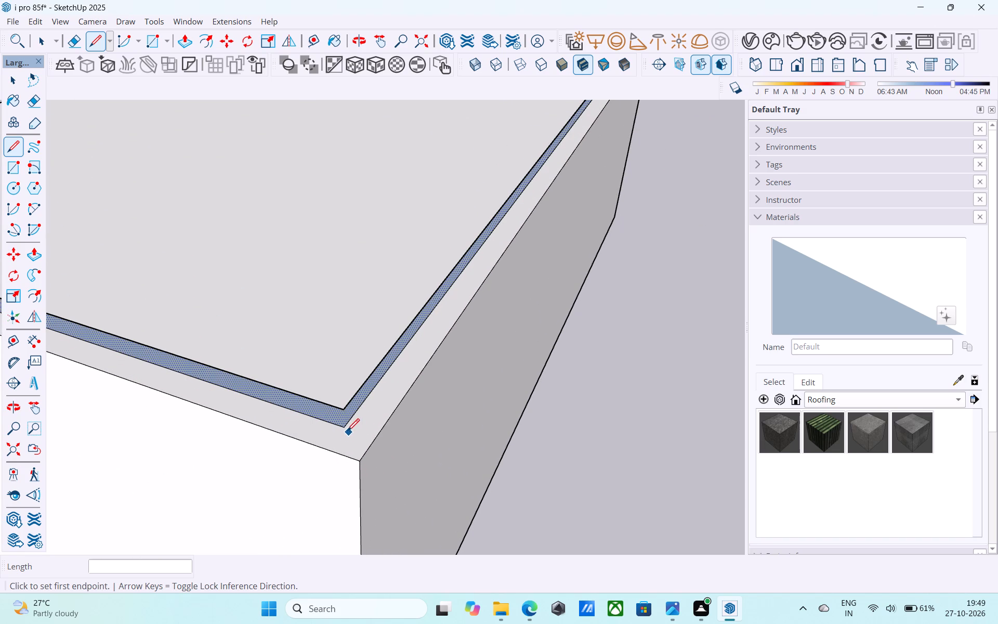
click(346, 430)
click(343, 410)
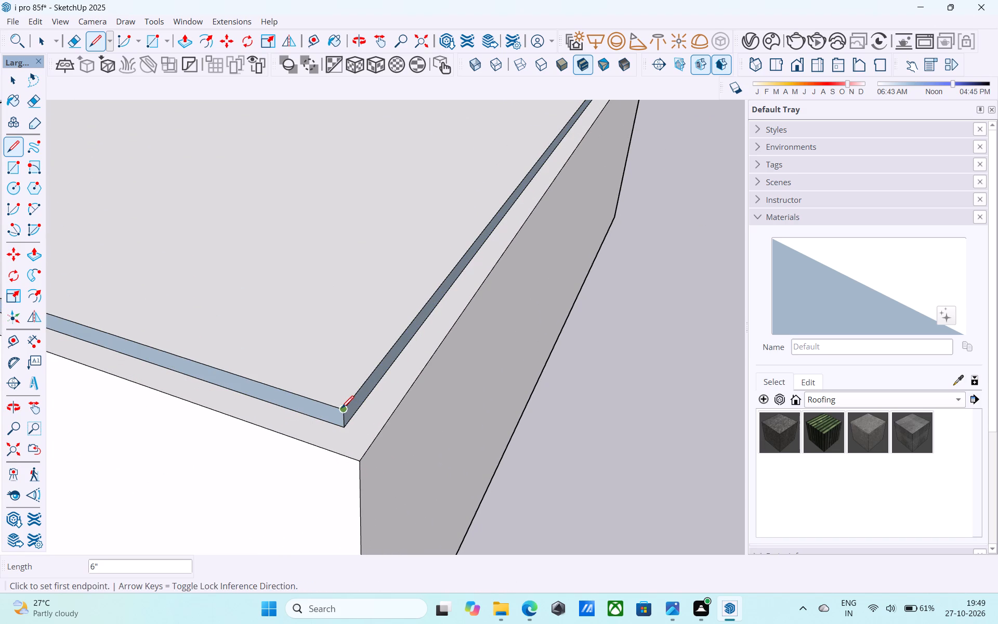
Reverse the roof slab's narrow edge faces on the right and back sides of the unit.
key(space)
click(334, 415)
right_click(334, 415)
click(396, 293)
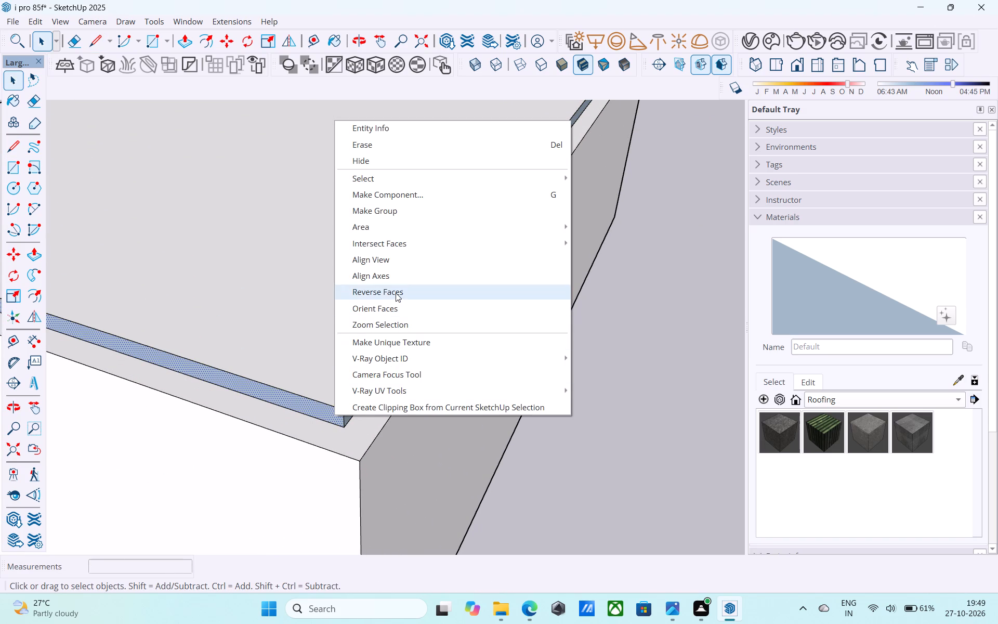
middle_drag(408, 446, 340, 254)
scroll(342, 448, up, 4)
click(360, 399)
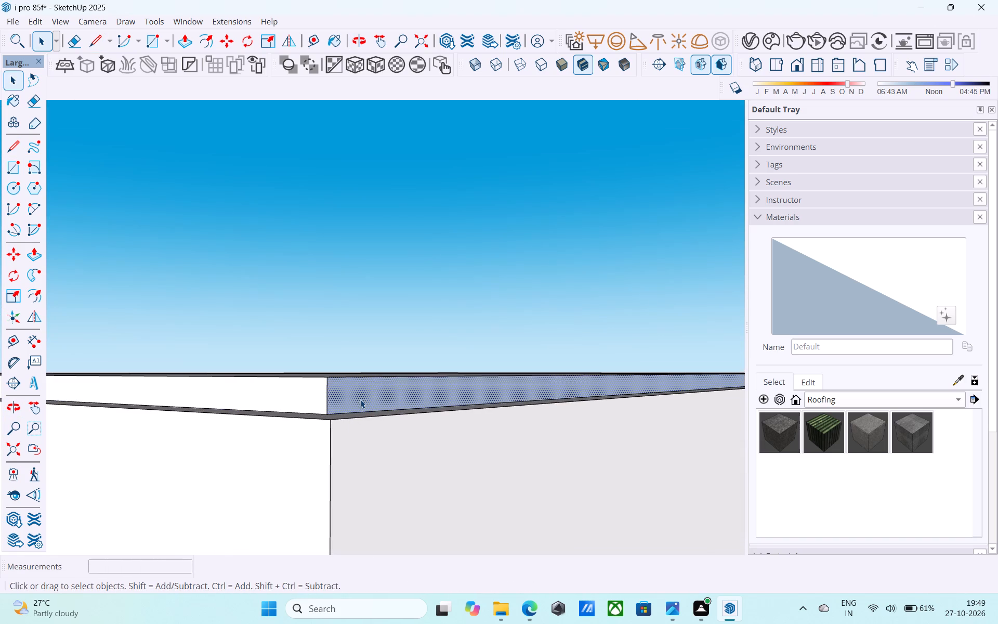
right_click(360, 399)
click(384, 280)
Reverse the roof slab's narrow edge face above the facade.
scroll(417, 396, down, 4)
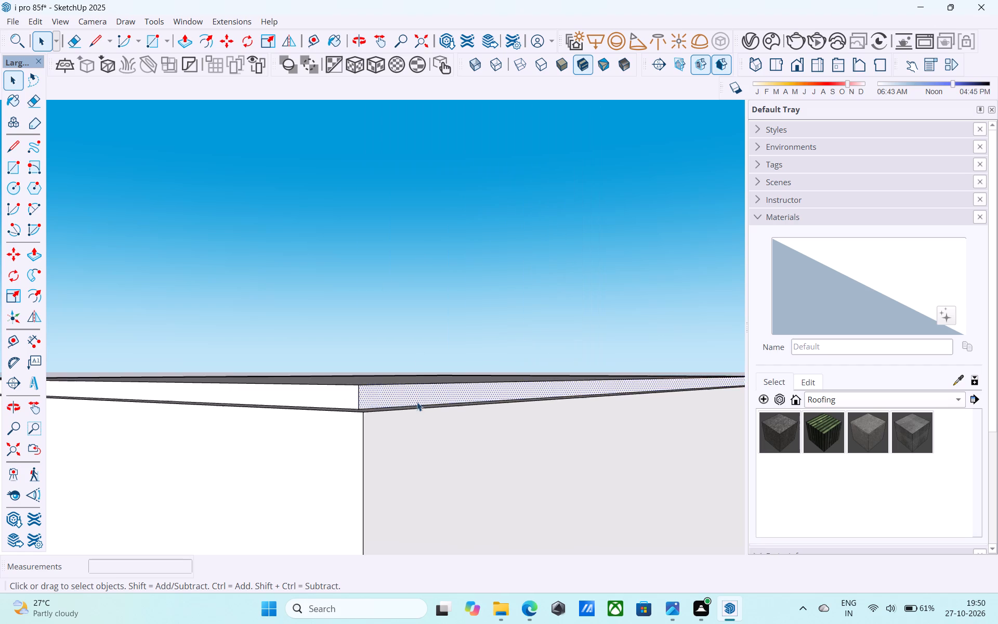
scroll(417, 402, down, 11)
middle_drag(253, 422, 559, 444)
scroll(488, 428, up, 2)
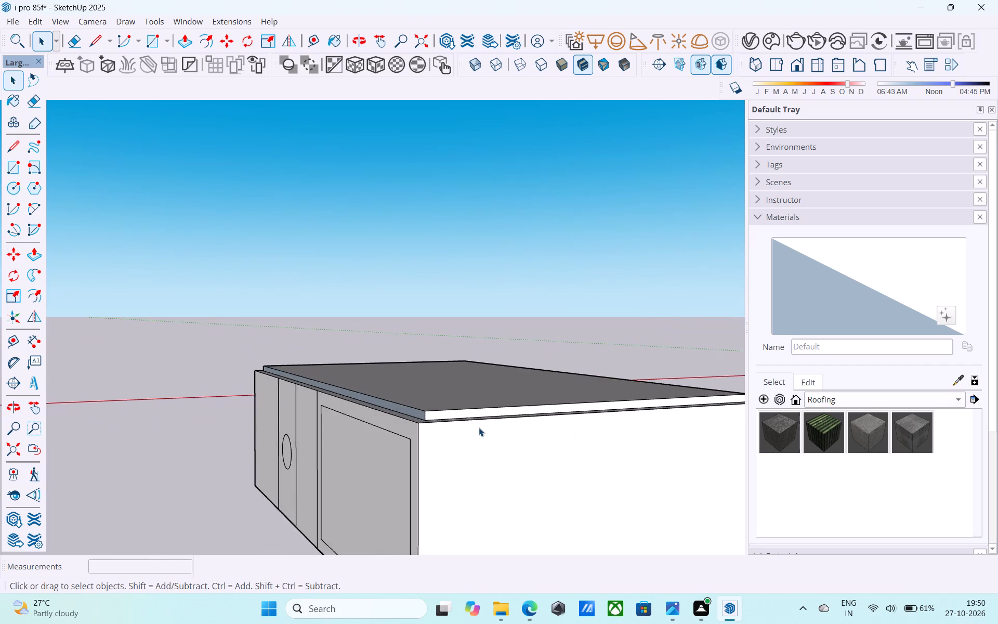
scroll(479, 427, up, 10)
click(408, 397)
right_click(408, 397)
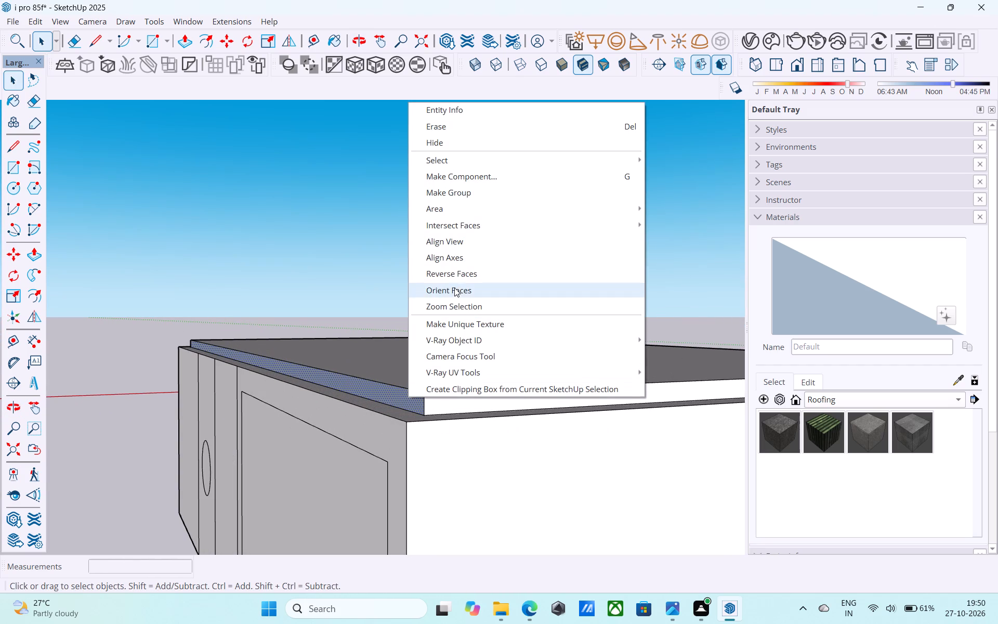
click(454, 276)
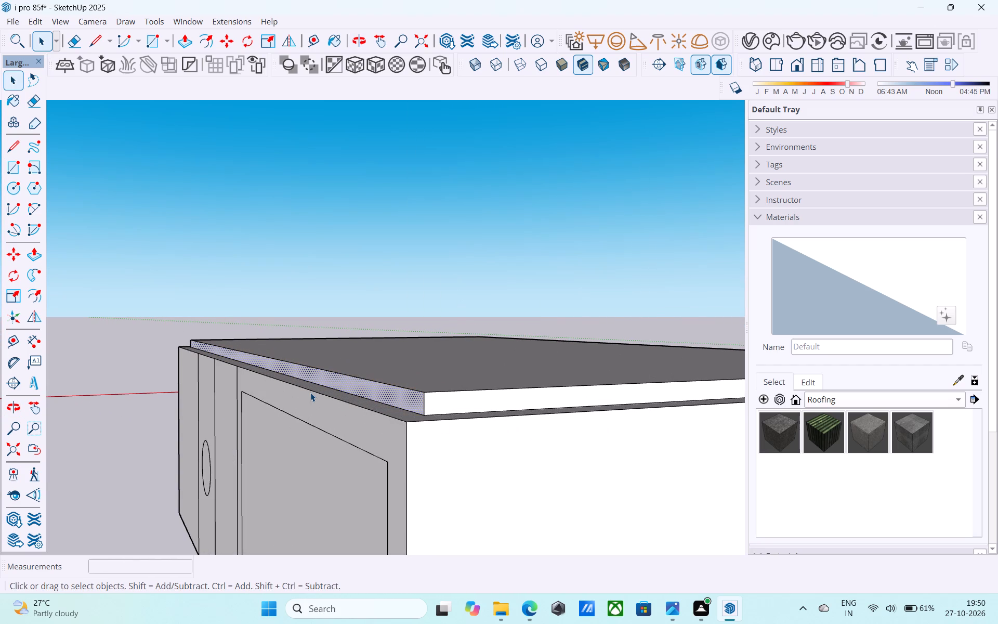
Push/Pull the roof slab's right edge face outward until it is flush with the right wall.
scroll(310, 393, down, 1)
middle_drag(305, 393, 292, 397)
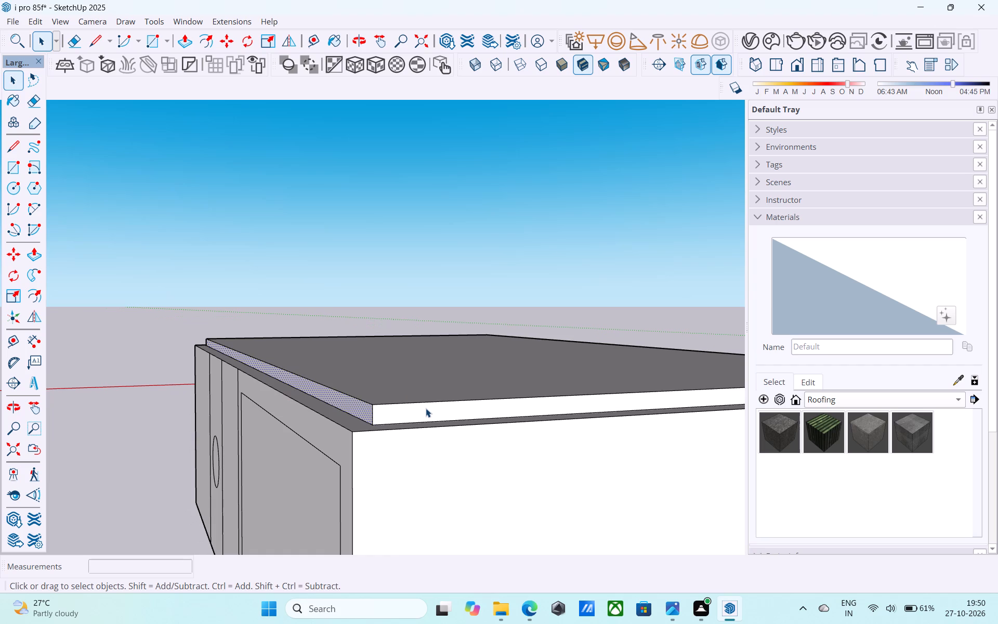
click(426, 408)
key(p)
click(426, 408)
click(436, 442)
key(space)
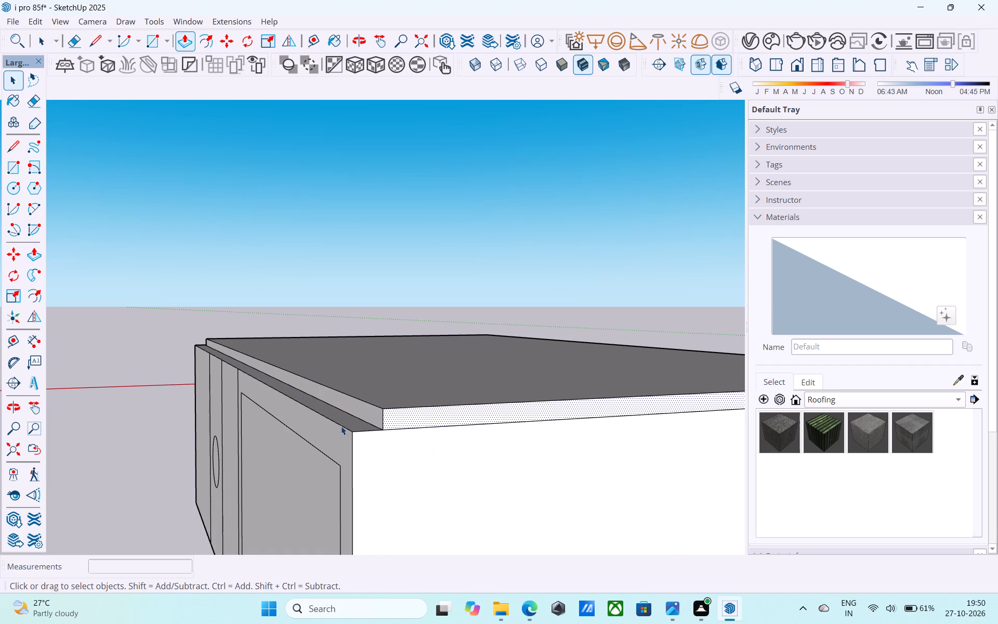
Push/Pull the roof slab's front edge face outward until it is flush with the facade.
click(350, 408)
key(p)
click(350, 408)
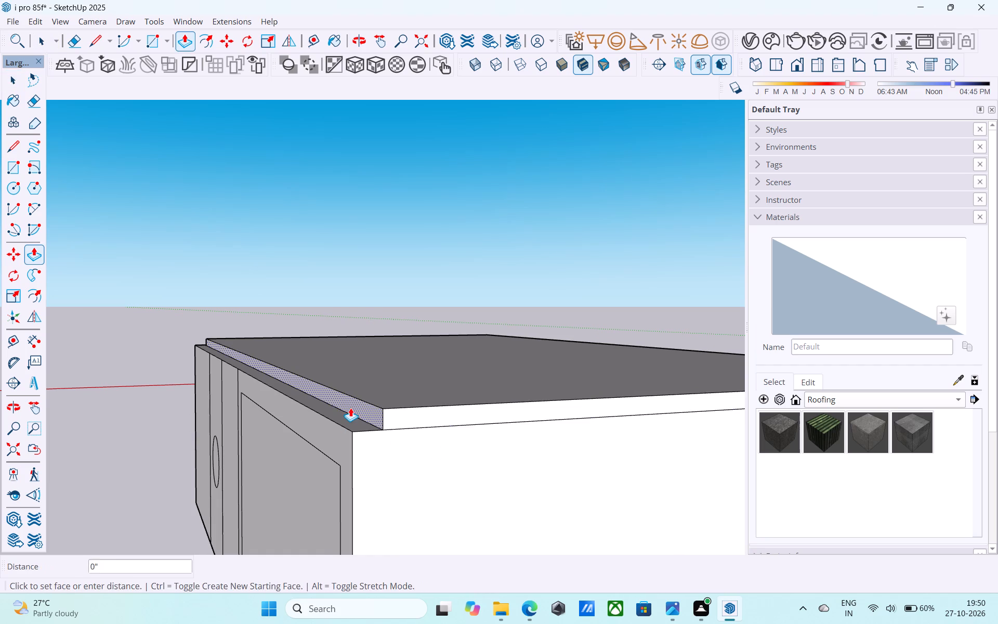
drag(333, 439, 329, 446)
key(space)
Reverse the roof slab's narrow edge face on the left side of the unit.
scroll(204, 484, down, 6)
middle_drag(480, 427, 264, 428)
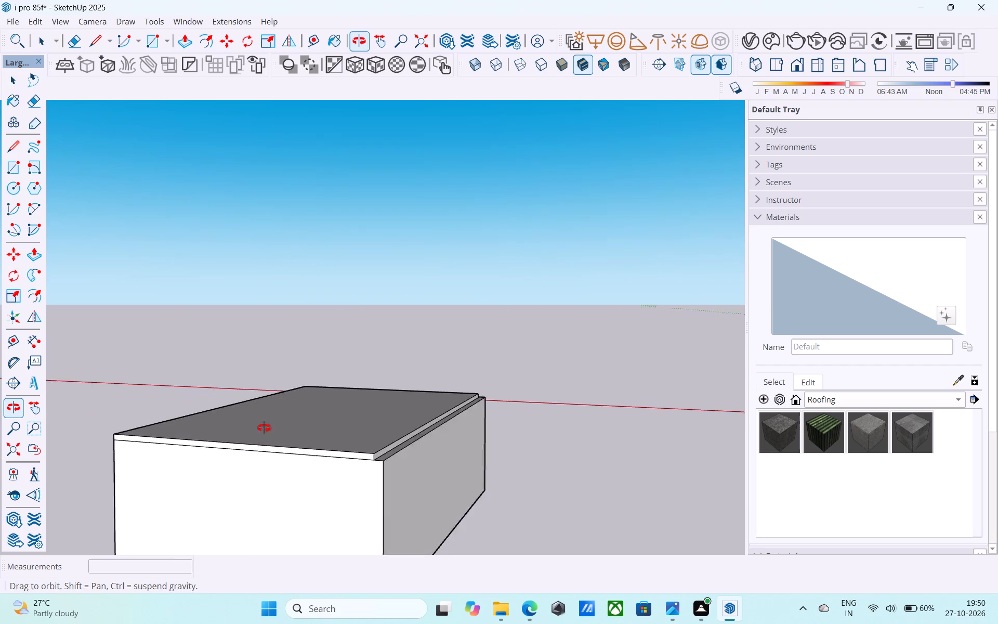
middle_drag(264, 428, 177, 446)
middle_drag(462, 441, 431, 449)
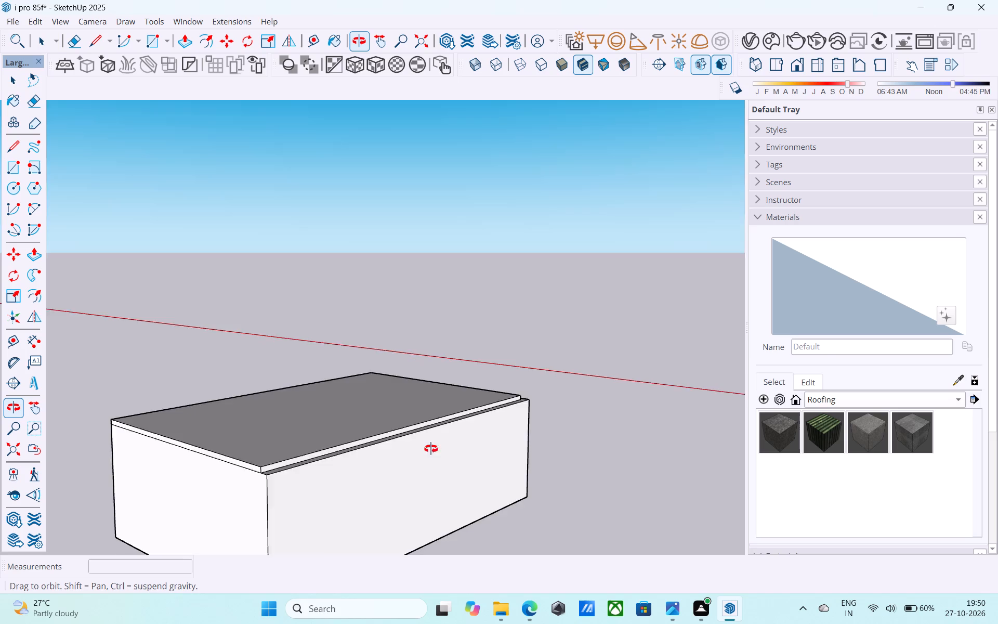
middle_drag(431, 449, 0, 426)
scroll(377, 432, up, 5)
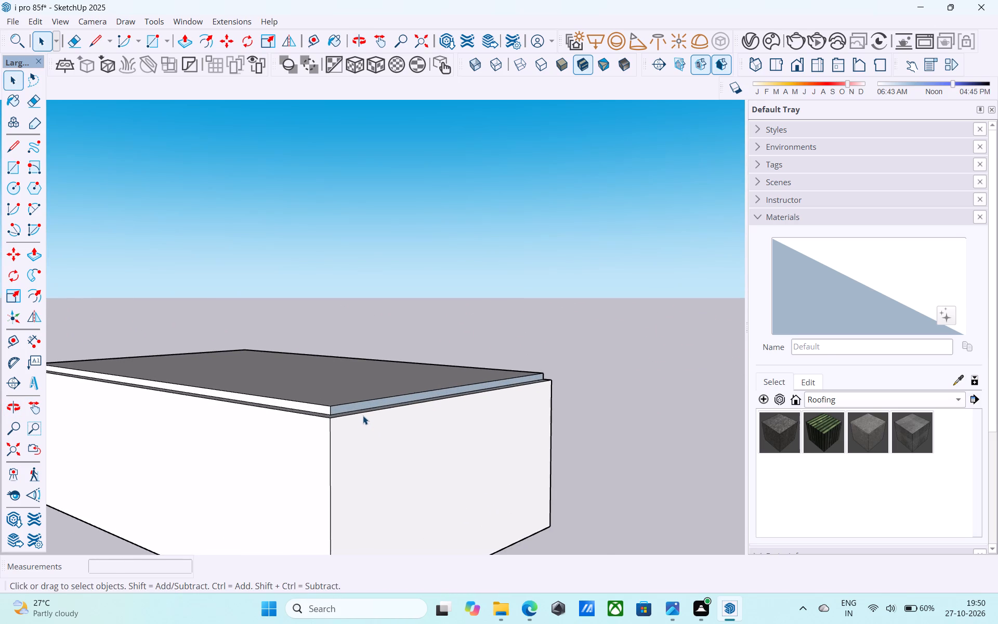
scroll(363, 415, up, 8)
click(337, 402)
right_click(337, 402)
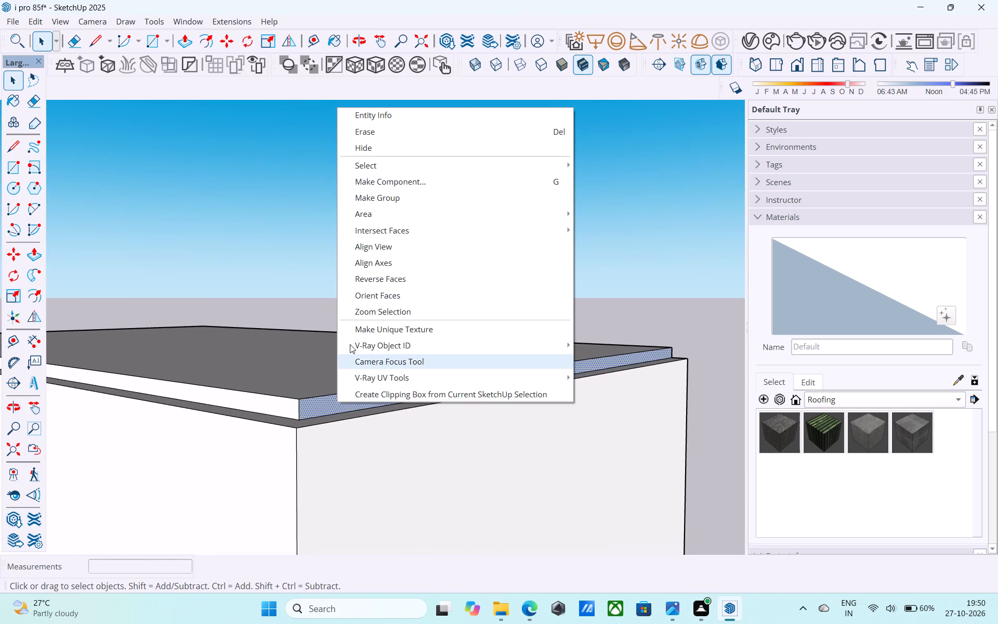
click(372, 285)
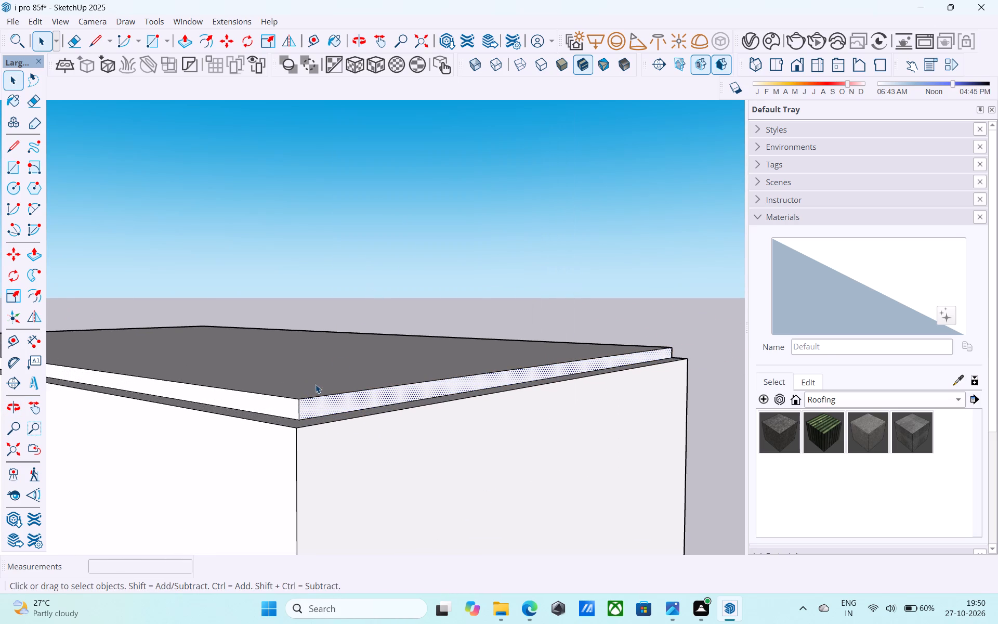
Push/Pull the roof slab's back edge face outward until it is flush with the back wall.
click(291, 406)
key(p)
click(291, 406)
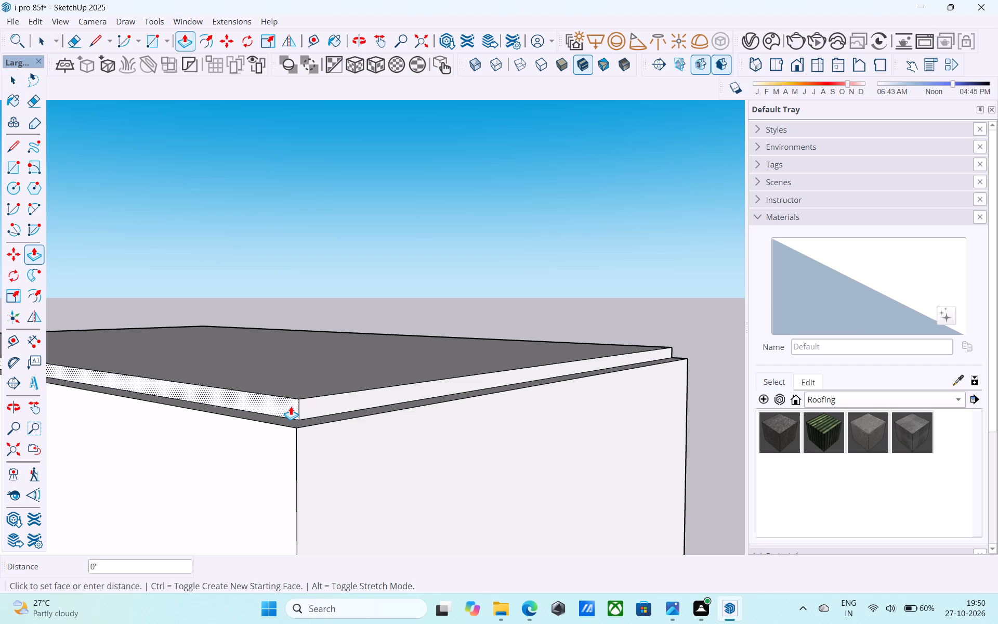
click(274, 429)
key(space)
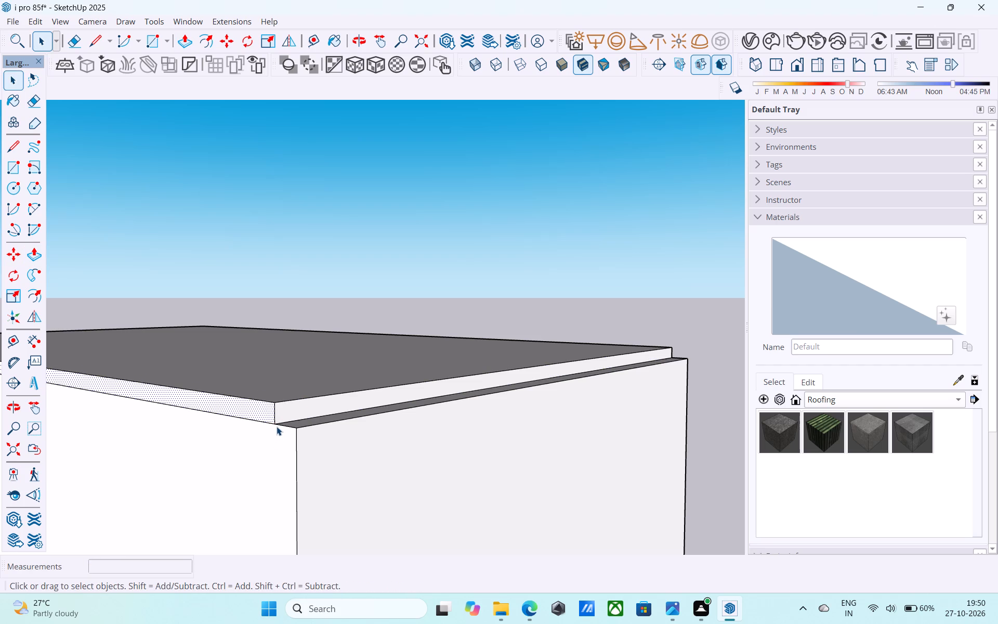
Push/Pull the roof slab's left edge face outward until it is flush with the left wall.
scroll(434, 386, down, 5)
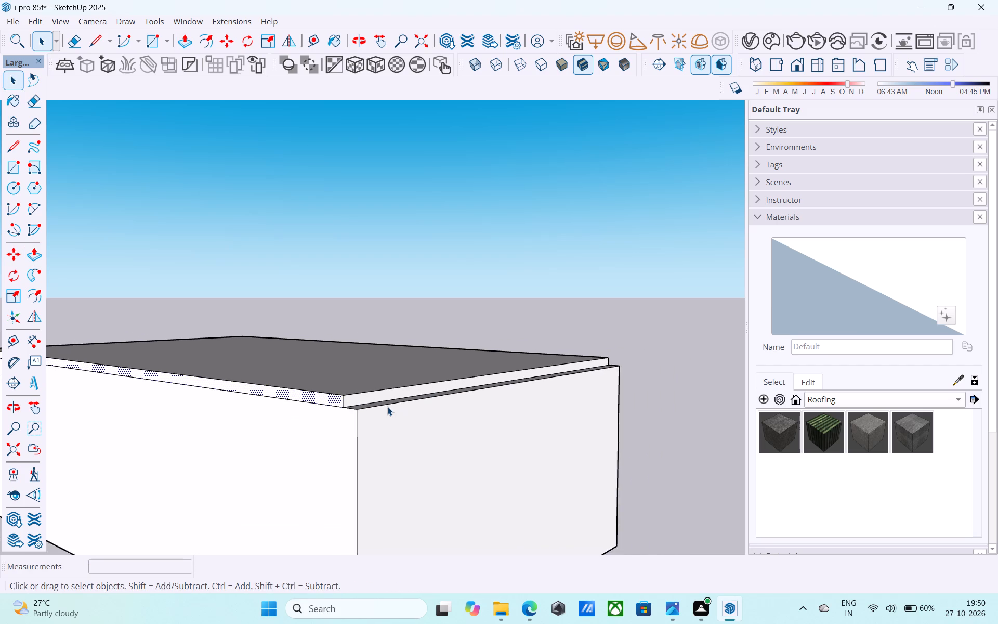
scroll(387, 407, up, 2)
scroll(387, 407, down, 1)
scroll(387, 407, up, 1)
click(384, 397)
key(space)
text(p)
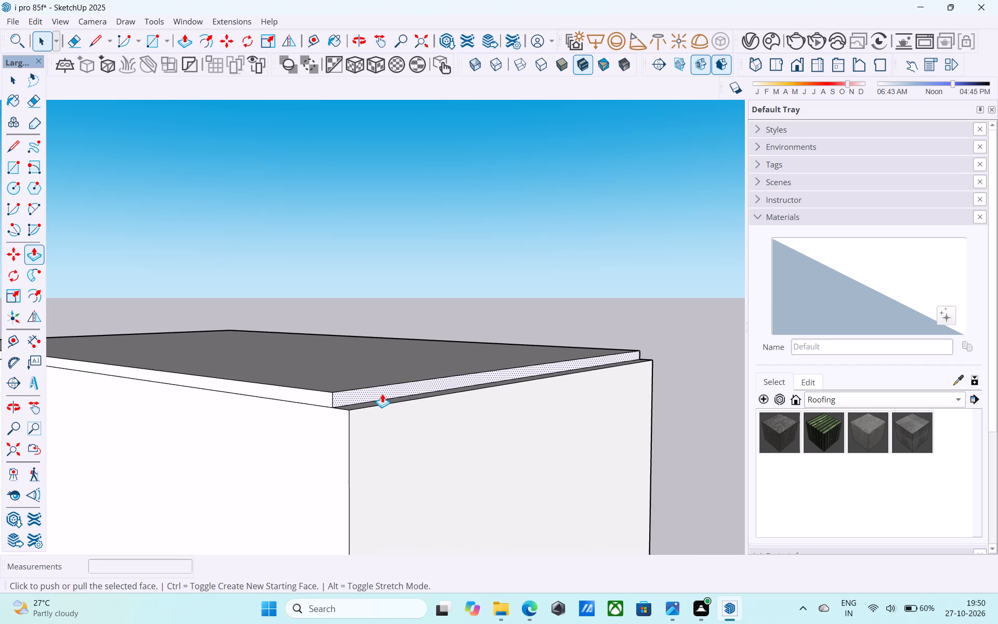
click(382, 394)
click(395, 425)
key(space)
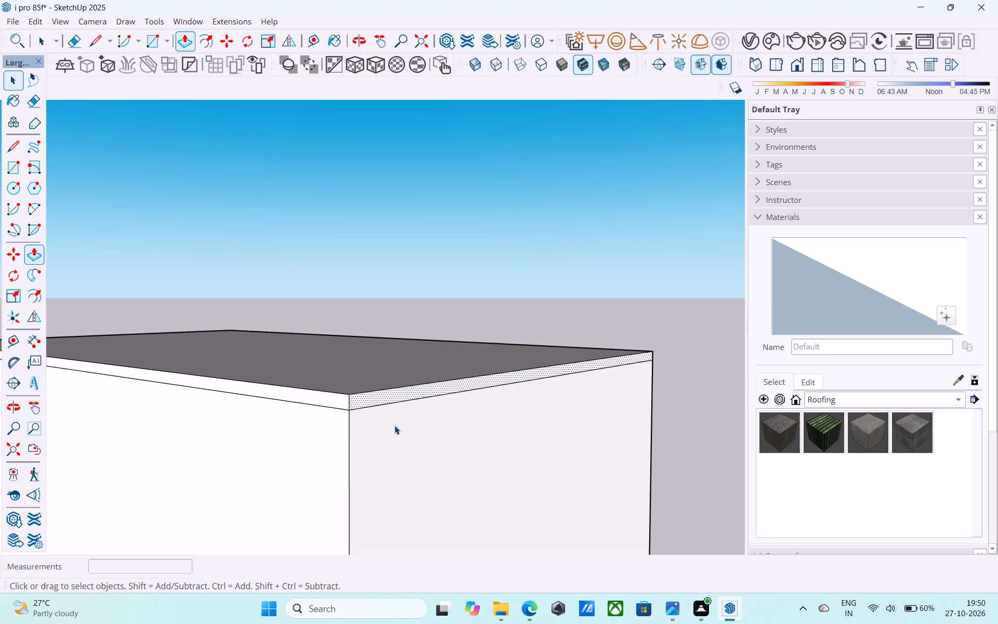
Save the model.
key(ctrl+s)
Push/Pull the separate floor unit's top face upward by 6" to thicken the roof slab.
scroll(397, 423, down, 5)
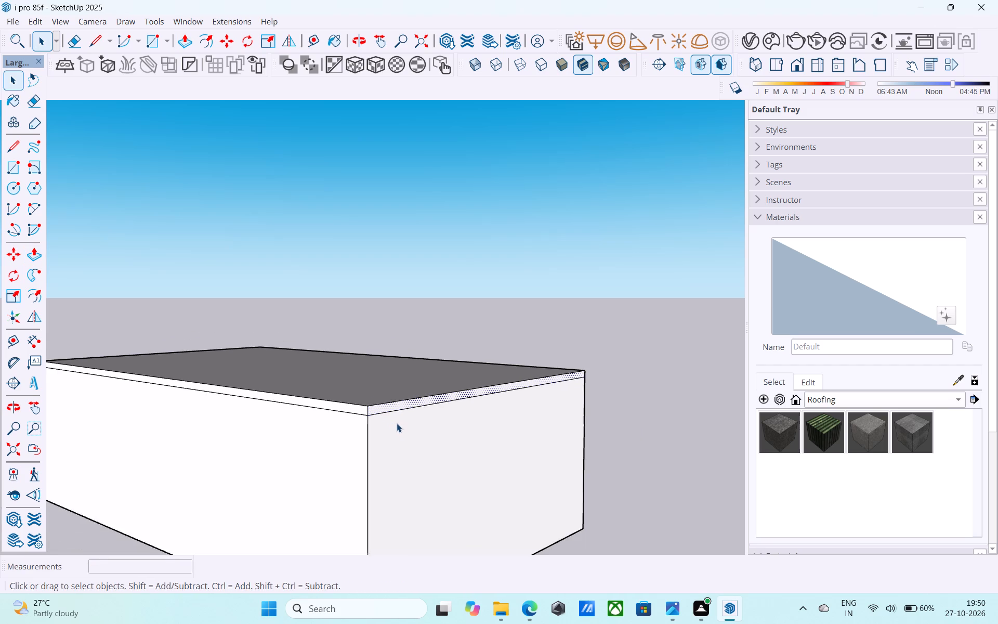
middle_drag(397, 423, 645, 412)
middle_drag(398, 440, 694, 463)
scroll(449, 432, down, 5)
middle_drag(447, 426, 754, 402)
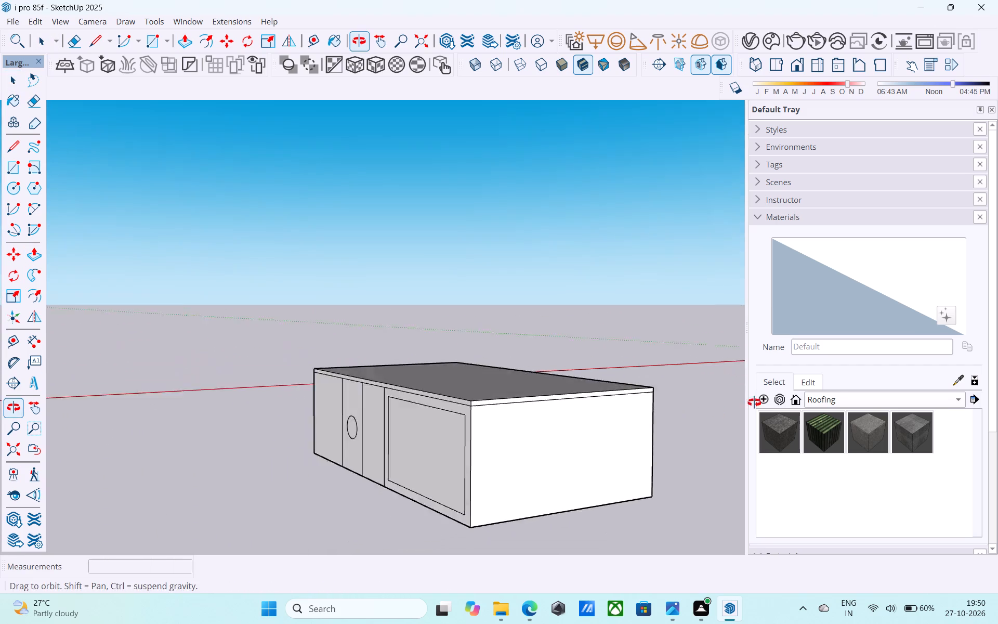
middle_drag(754, 402, 830, 390)
middle_drag(437, 398, 623, 417)
middle_drag(546, 369, 550, 386)
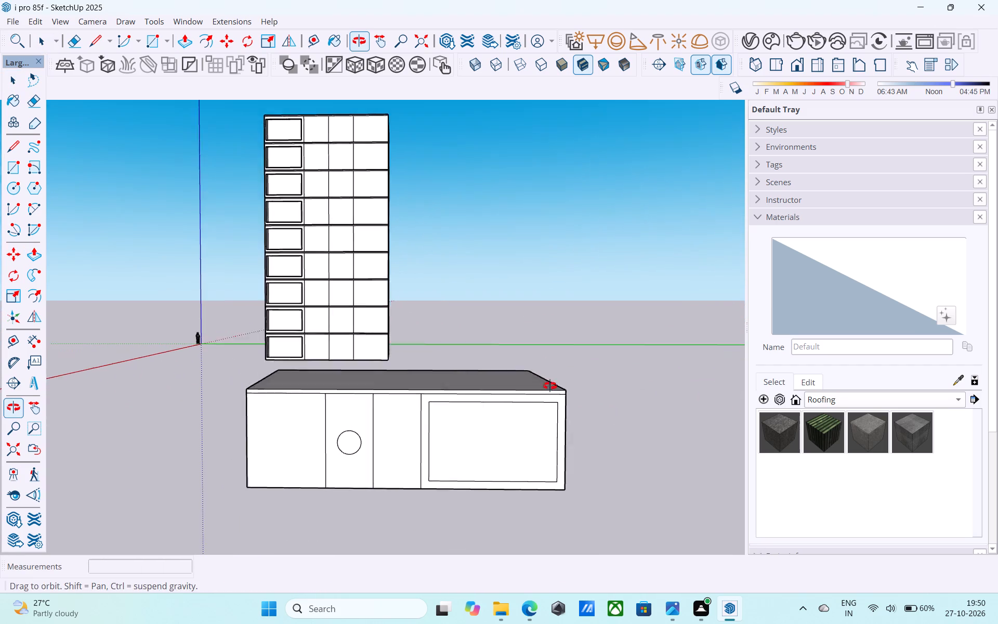
middle_drag(550, 386, 563, 458)
scroll(426, 281, down, 10)
middle_drag(419, 286, 413, 306)
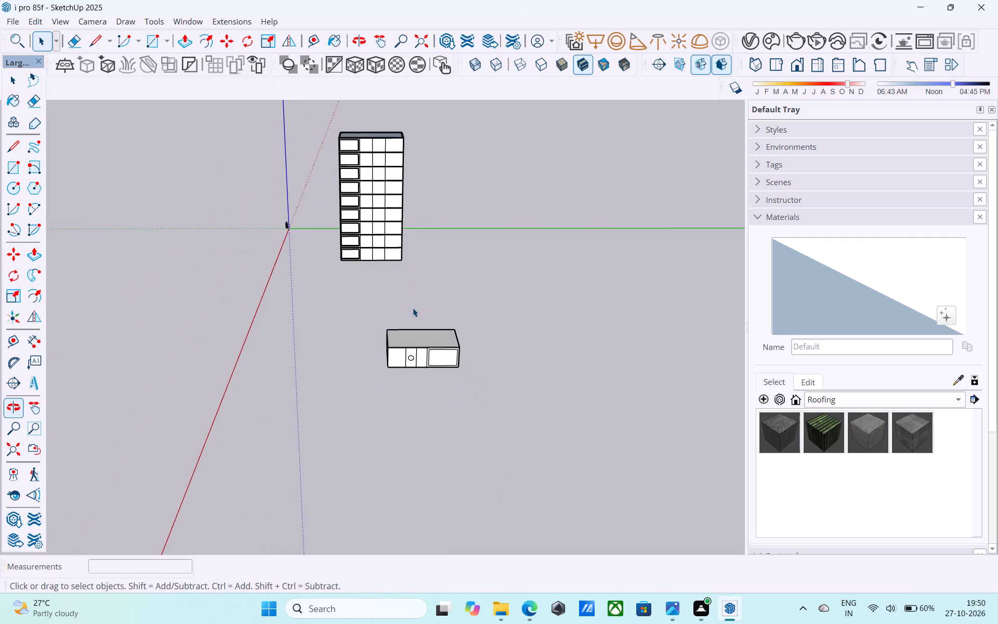
scroll(415, 336, up, 10)
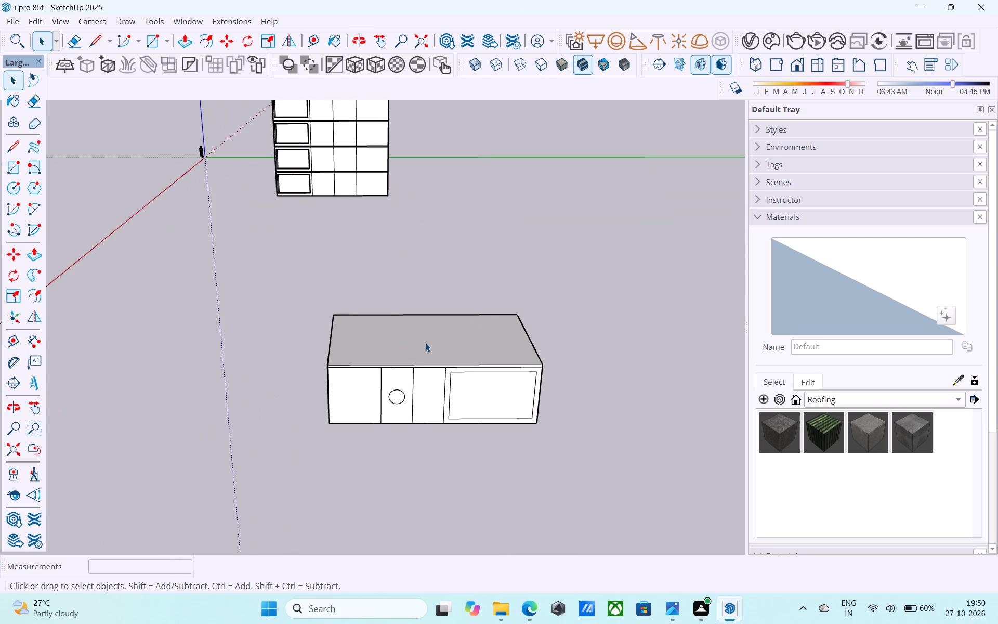
scroll(425, 343, up, 7)
click(425, 356)
scroll(425, 356, up, 4)
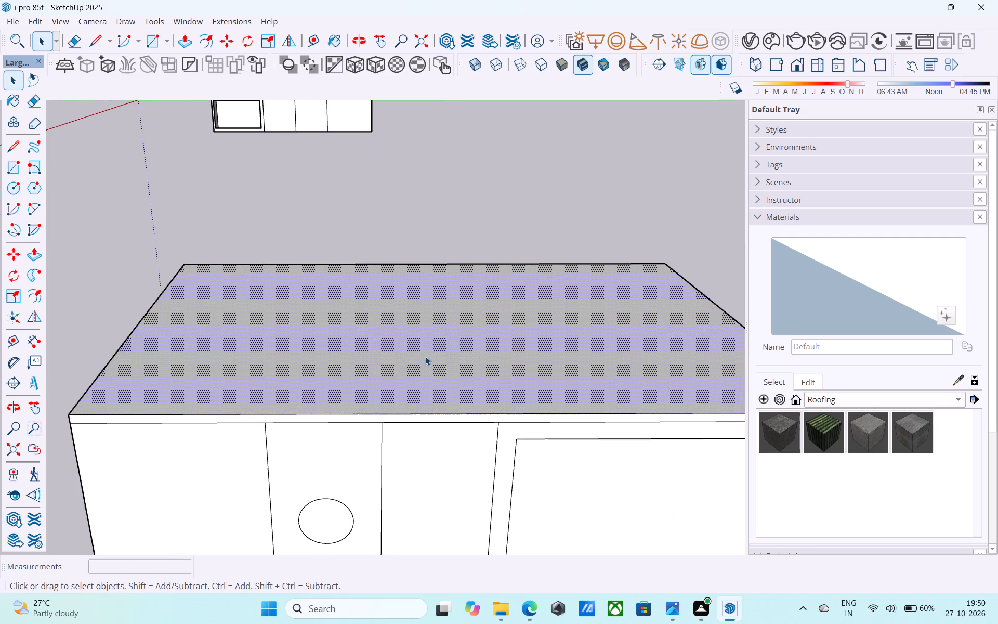
key(p)
click(425, 356)
text(6")
key(Return)
key(space)
Save the model with the thickened roof slab.
scroll(431, 344, down, 6)
middle_drag(431, 344, 412, 372)
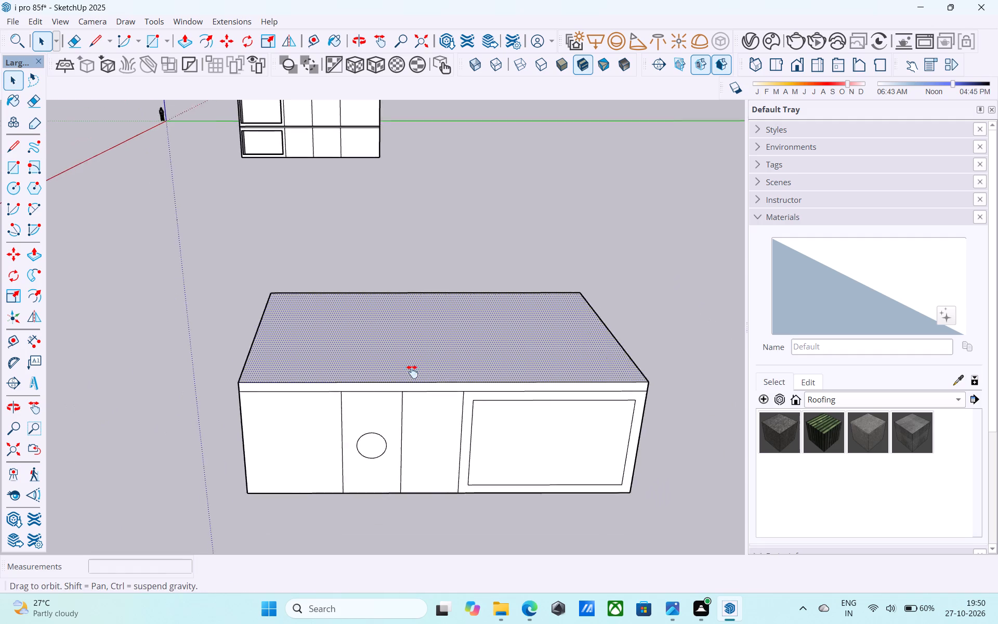
middle_drag(412, 372, 468, 298)
ctrl+scroll(468, 300, up, 5)
key(ctrl+s)
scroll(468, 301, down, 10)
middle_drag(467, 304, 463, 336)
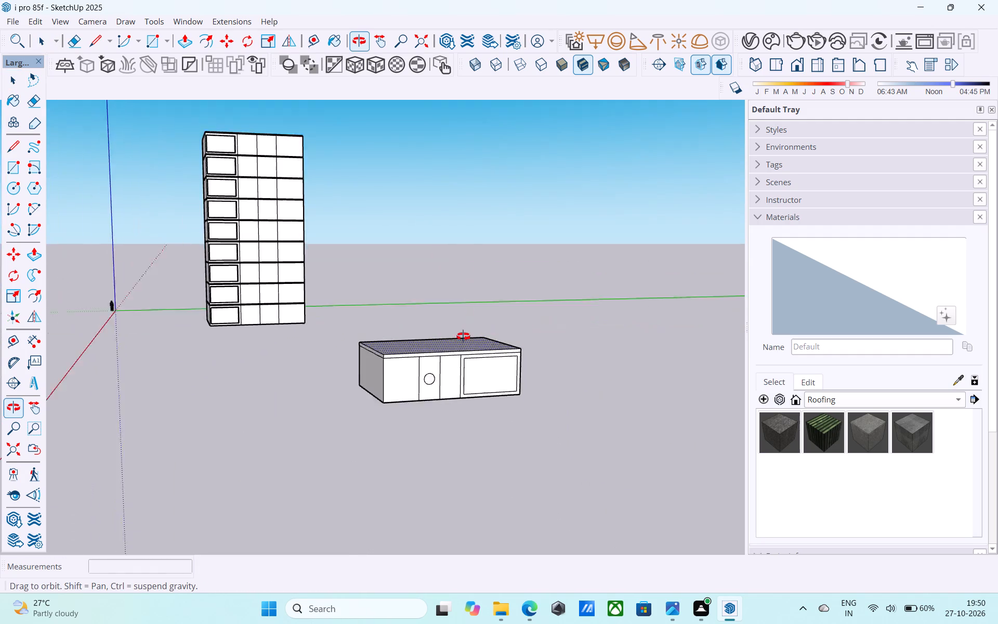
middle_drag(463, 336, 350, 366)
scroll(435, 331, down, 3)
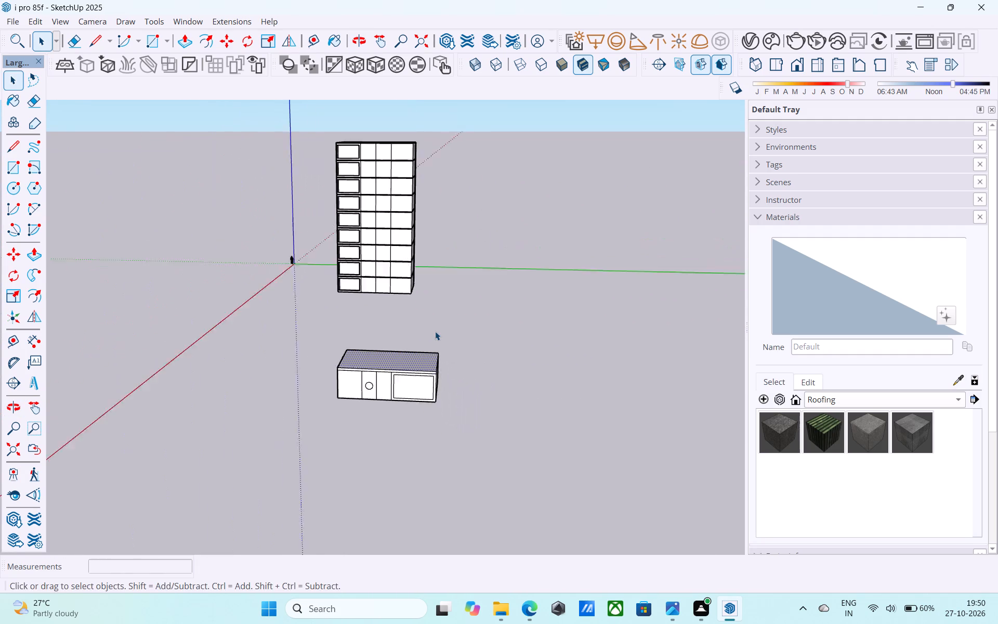
Offset the outline of the separate floor unit's top face inward by 9".
scroll(435, 331, down, 2)
middle_drag(435, 339, 428, 370)
scroll(422, 374, up, 5)
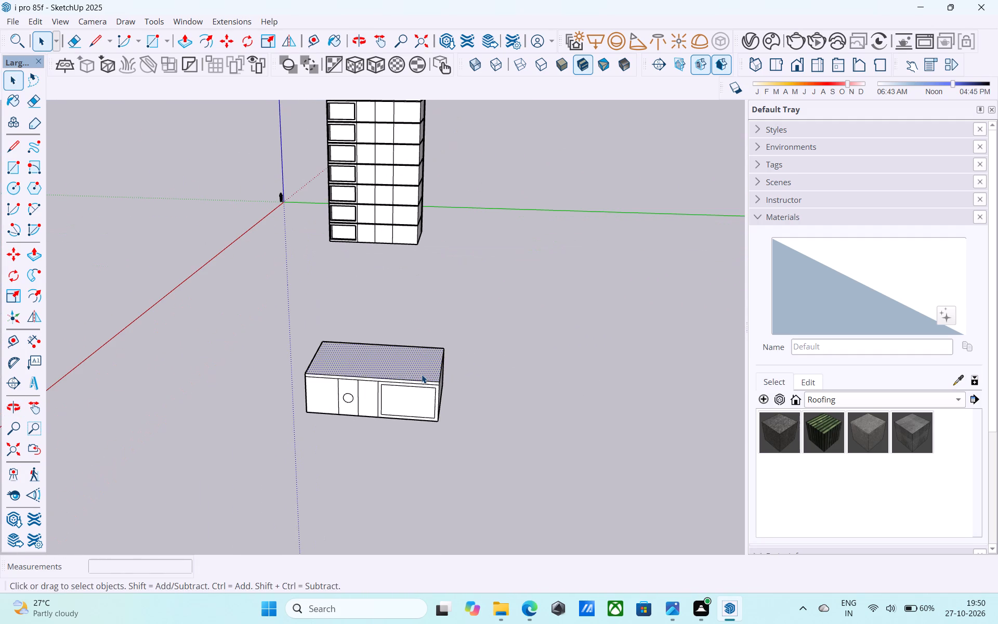
scroll(422, 374, up, 1)
scroll(368, 373, up, 3)
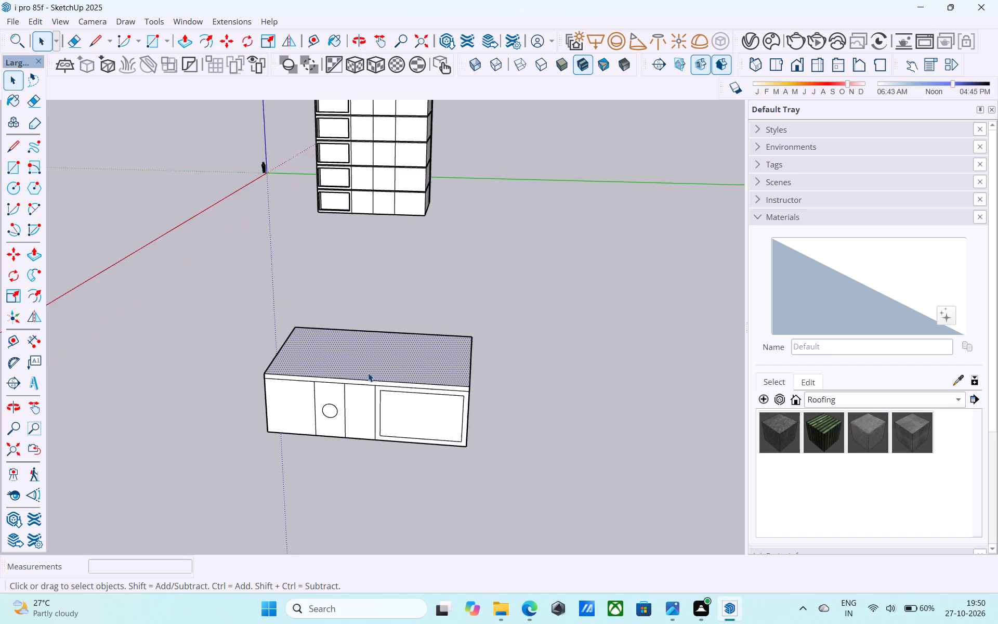
scroll(368, 373, up, 3)
key(f)
click(368, 372)
middle_drag(370, 365, 368, 502)
scroll(369, 503, up, 6)
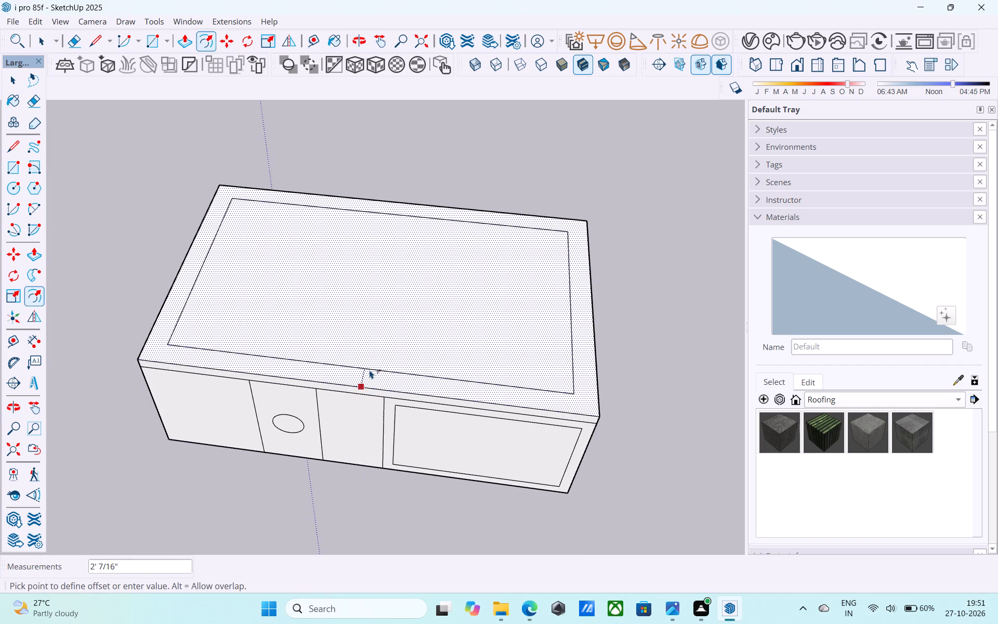
text(6")
key(Return)
key(9)
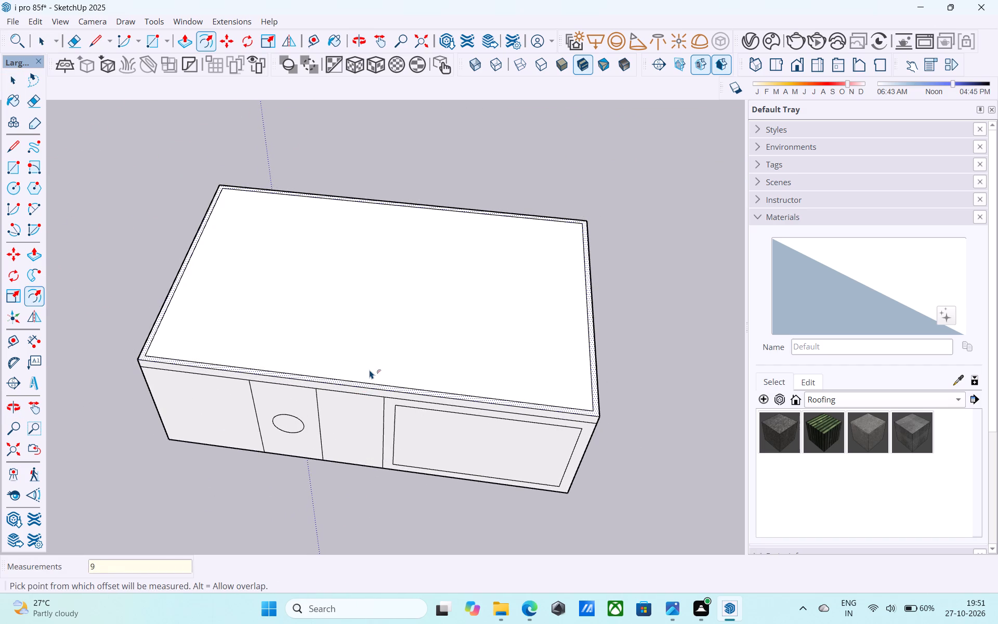
key(shift+quotedbl)
key(Return)
key(space)
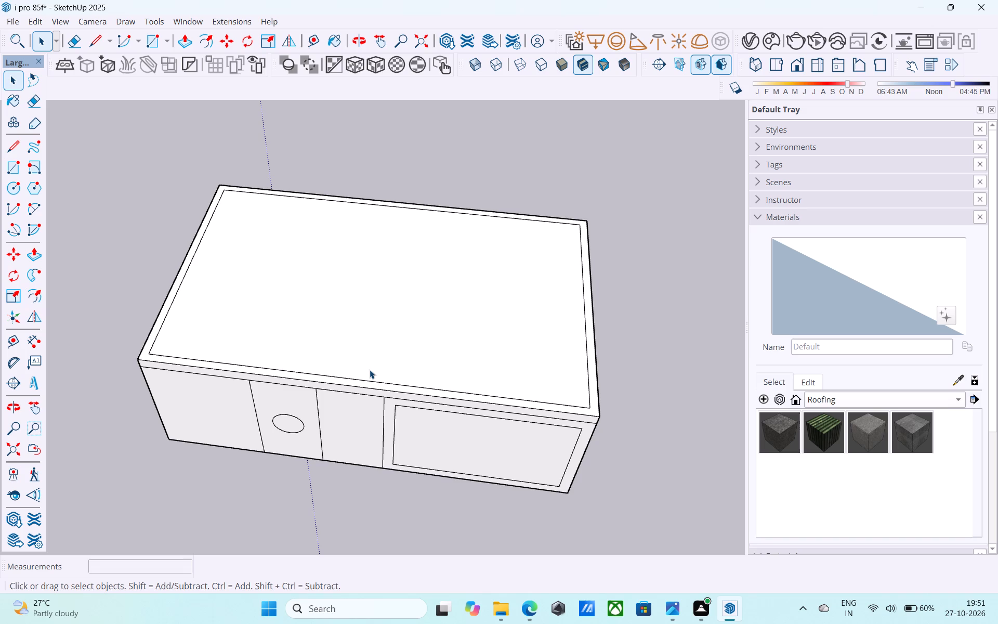
Push/Pull the 9" perimeter rim on top of the separate floor unit upward by 12' to raise upper-storey walls.
scroll(370, 370, down, 1)
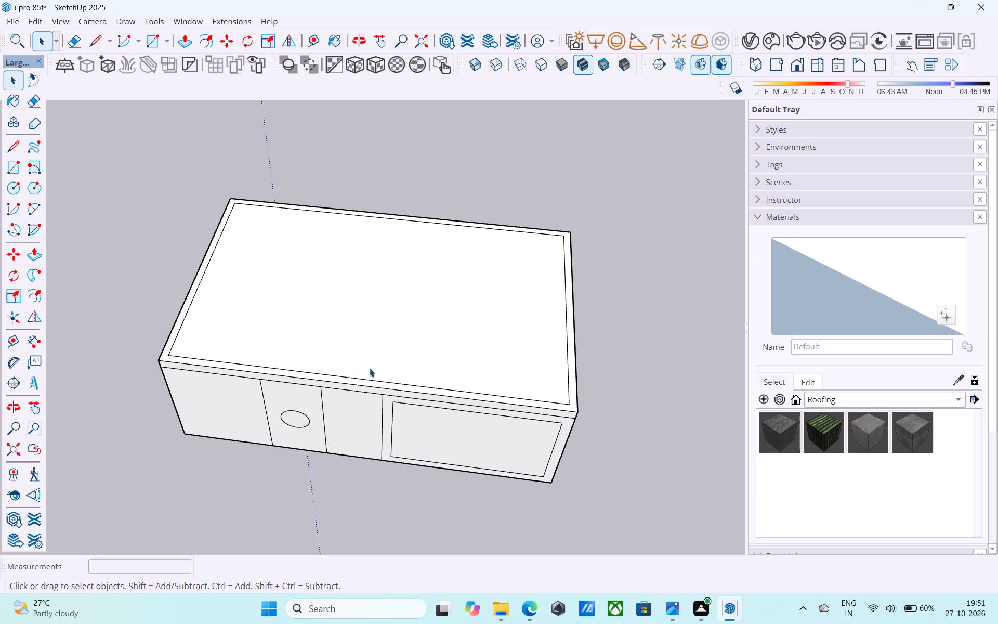
scroll(370, 368, down, 1)
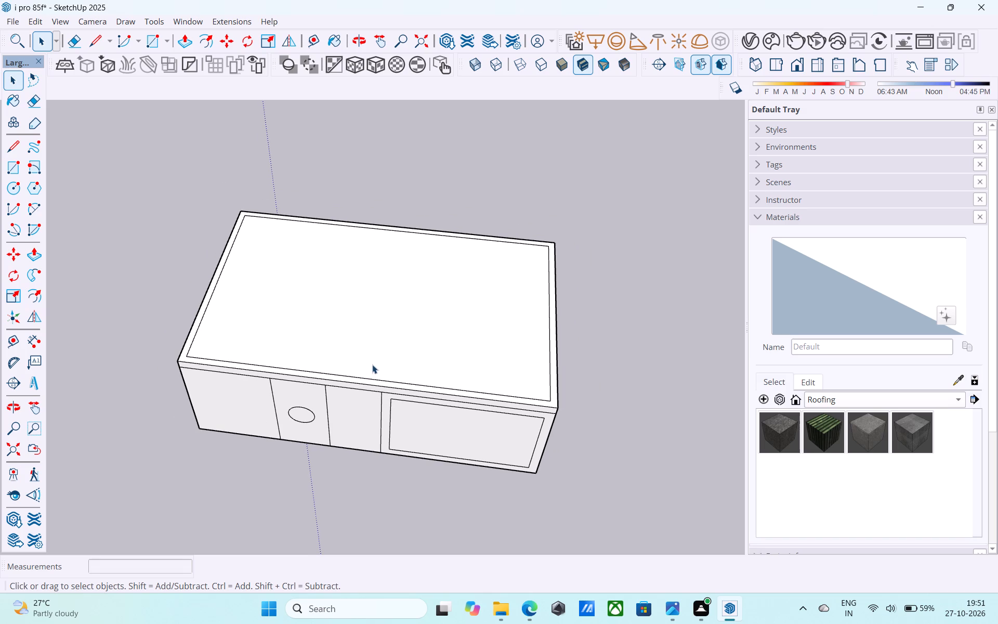
scroll(372, 365, down, 3)
middle_drag(372, 365, 350, 362)
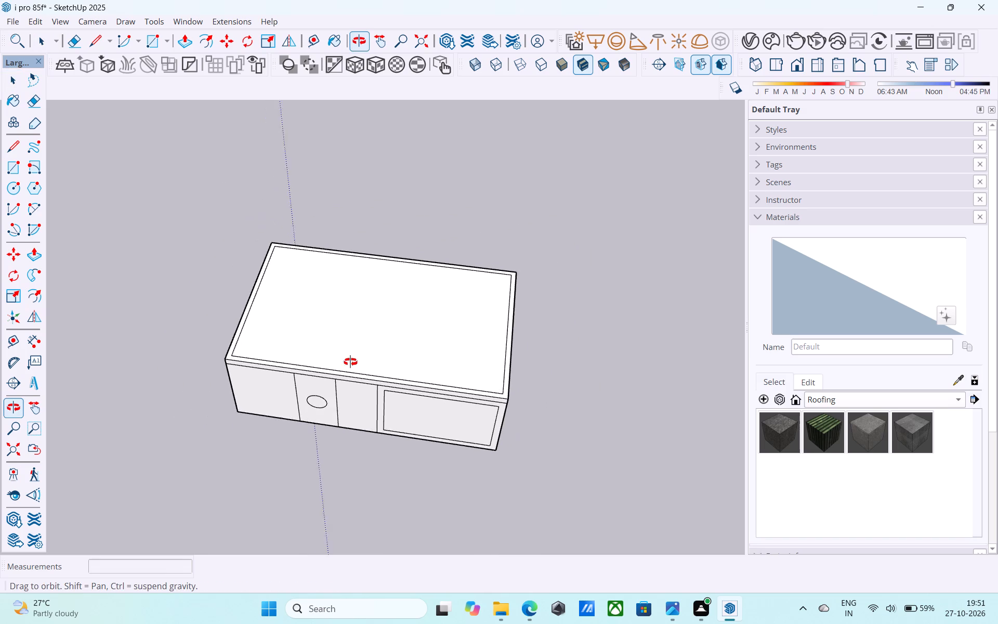
middle_drag(350, 362, 297, 363)
middle_drag(481, 434, 414, 432)
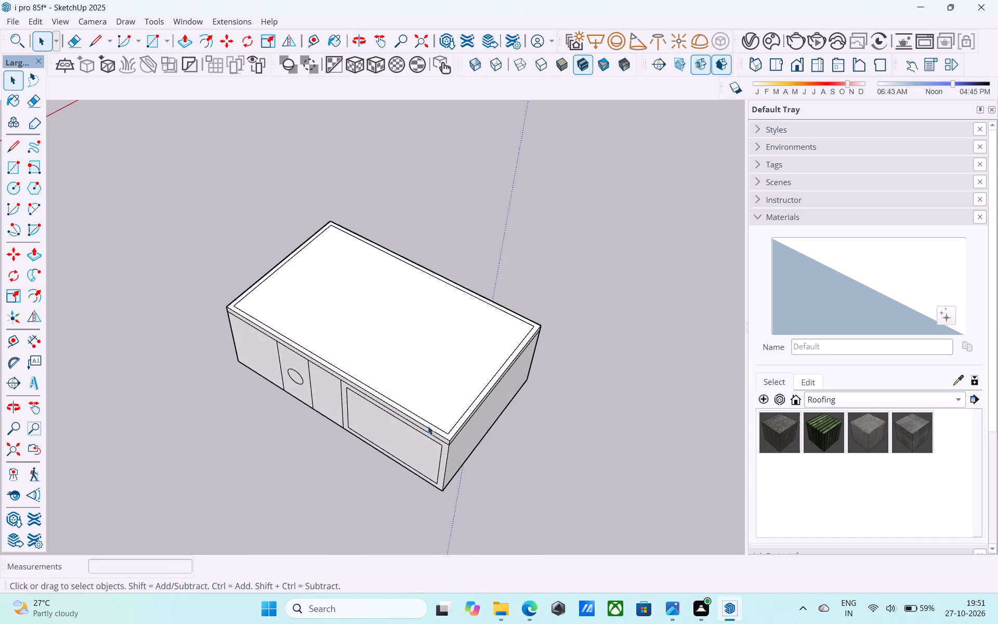
scroll(452, 419, up, 2)
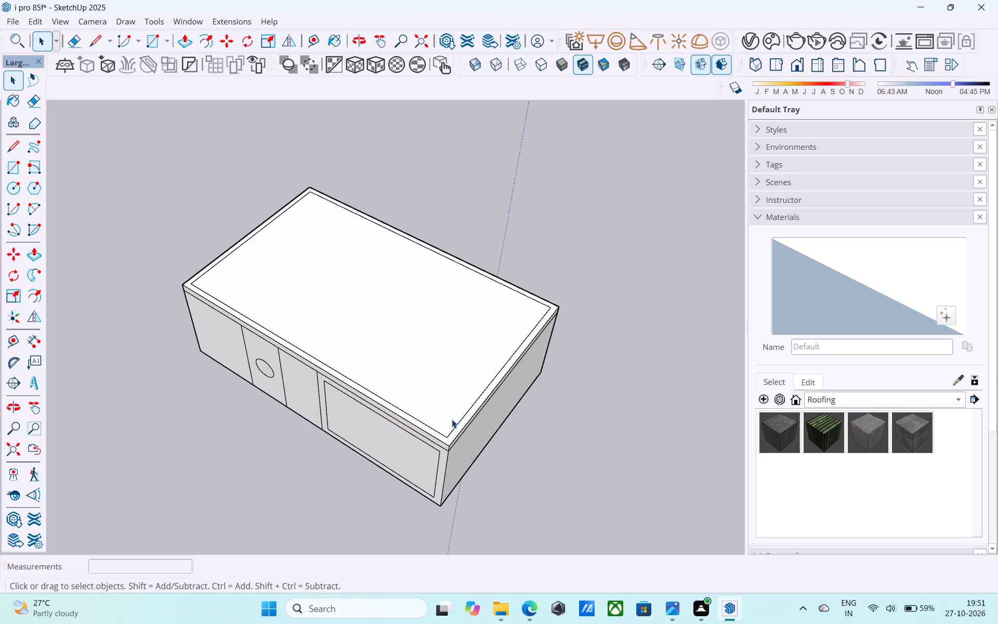
scroll(452, 419, up, 3)
scroll(438, 409, down, 5)
scroll(441, 461, up, 10)
middle_drag(442, 409, 465, 383)
scroll(466, 381, up, 4)
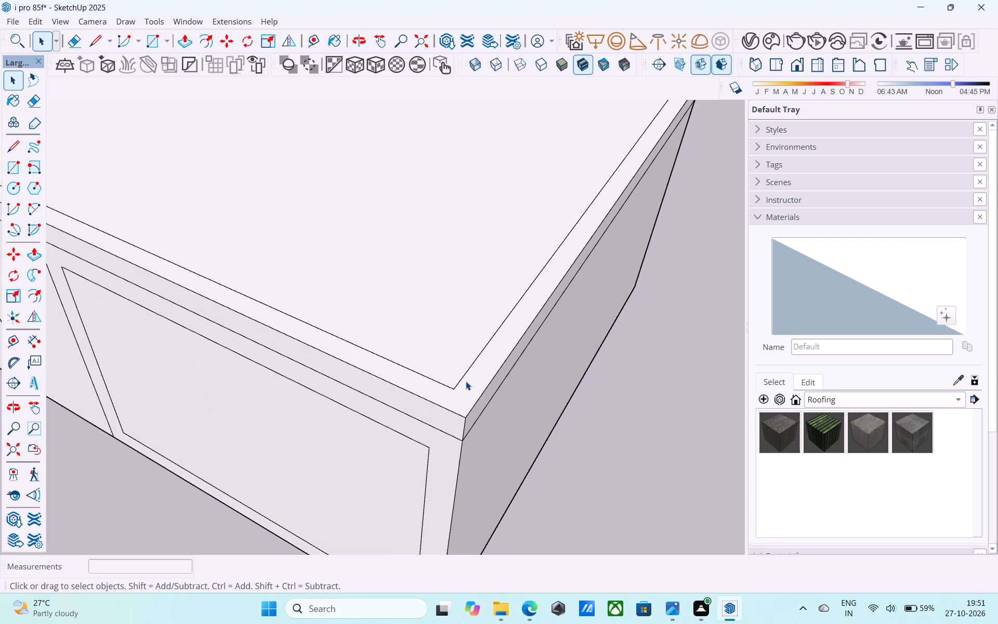
scroll(466, 381, down, 5)
middle_drag(494, 367, 521, 362)
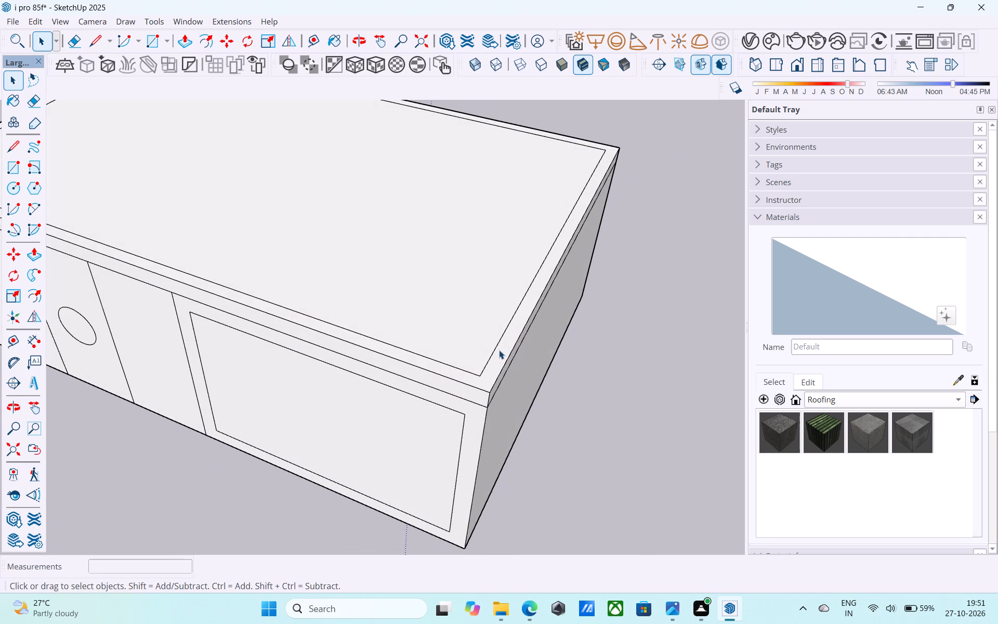
click(498, 350)
key(p)
click(498, 352)
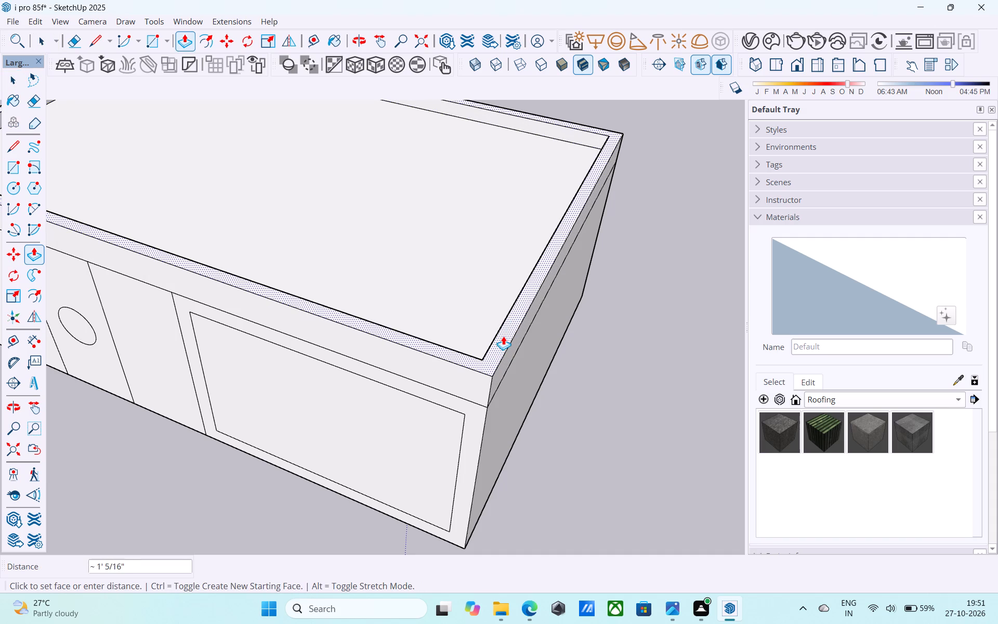
text(12')
key(Return)
key(space)
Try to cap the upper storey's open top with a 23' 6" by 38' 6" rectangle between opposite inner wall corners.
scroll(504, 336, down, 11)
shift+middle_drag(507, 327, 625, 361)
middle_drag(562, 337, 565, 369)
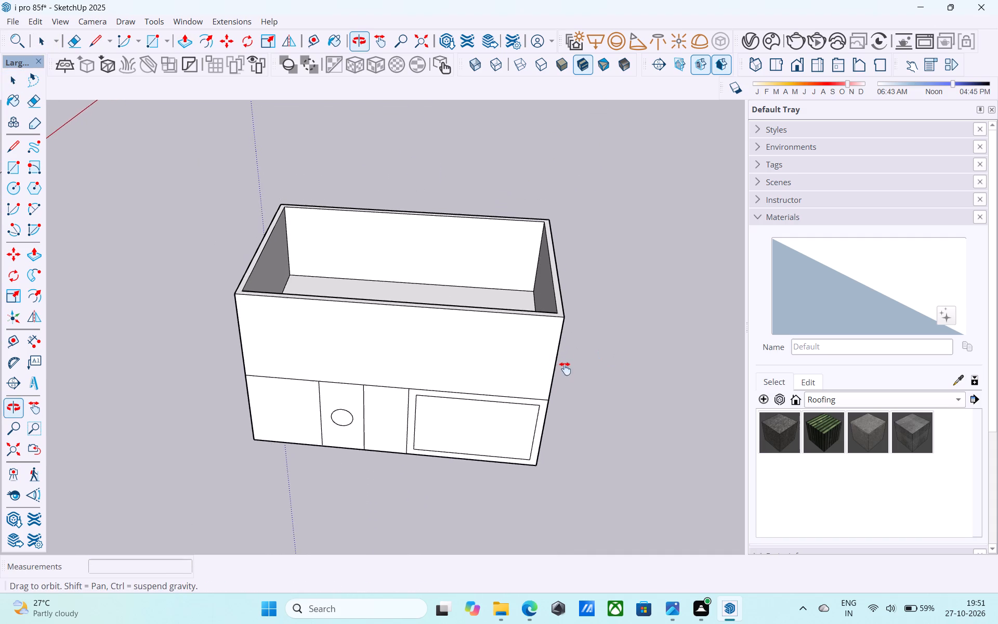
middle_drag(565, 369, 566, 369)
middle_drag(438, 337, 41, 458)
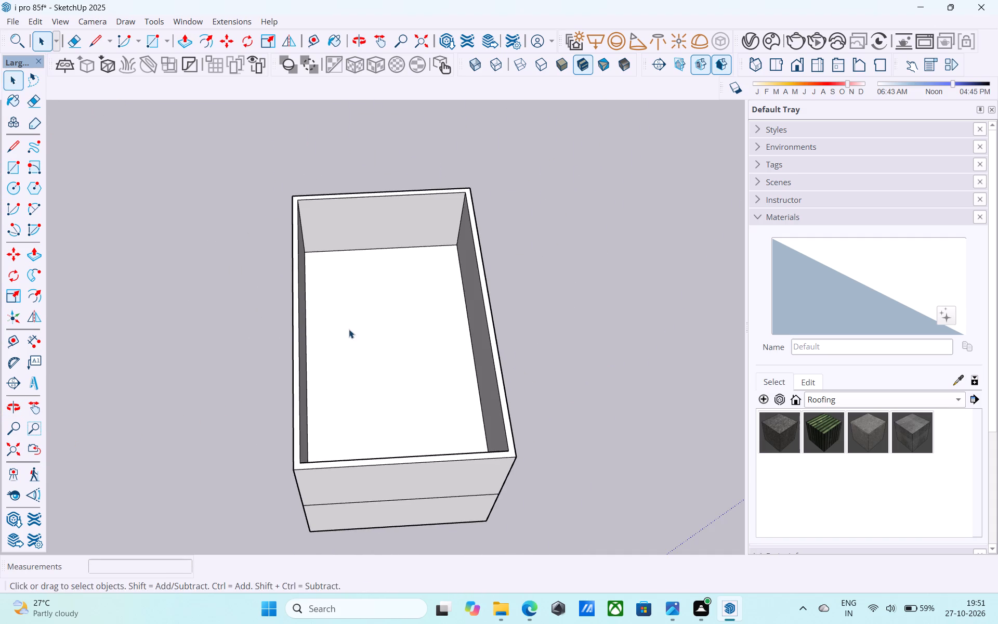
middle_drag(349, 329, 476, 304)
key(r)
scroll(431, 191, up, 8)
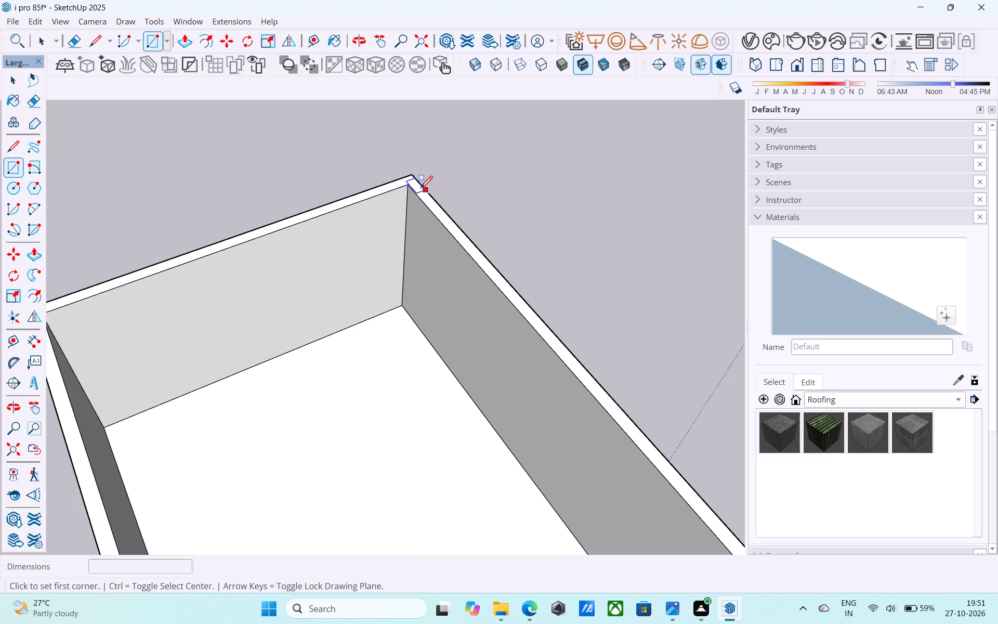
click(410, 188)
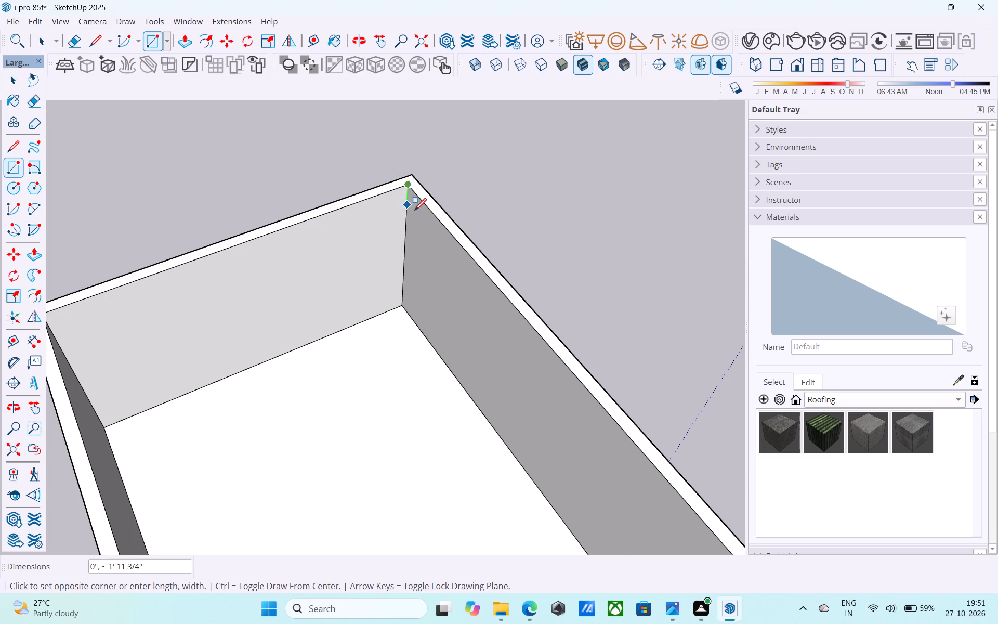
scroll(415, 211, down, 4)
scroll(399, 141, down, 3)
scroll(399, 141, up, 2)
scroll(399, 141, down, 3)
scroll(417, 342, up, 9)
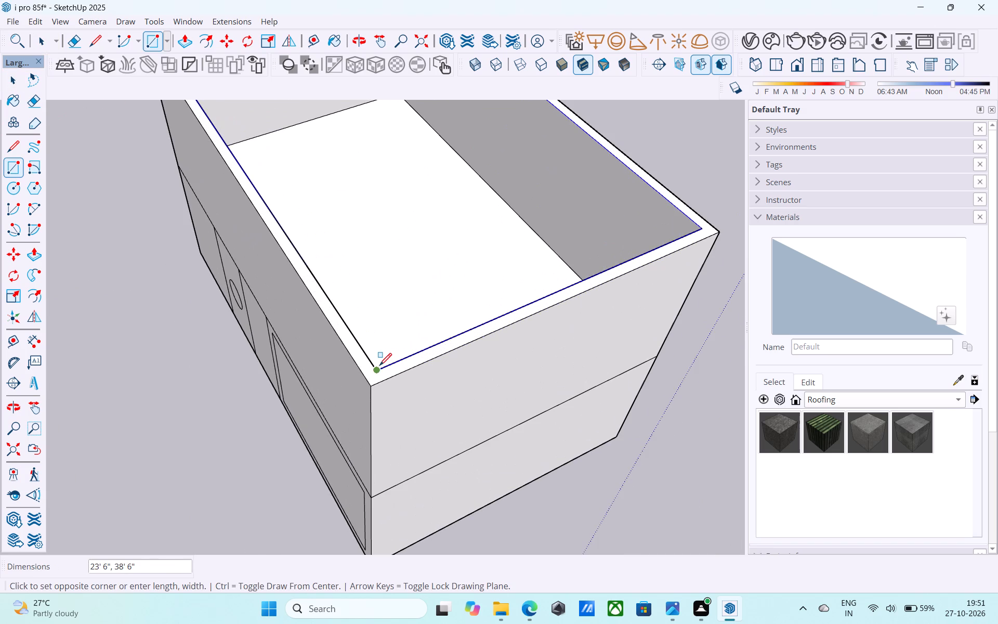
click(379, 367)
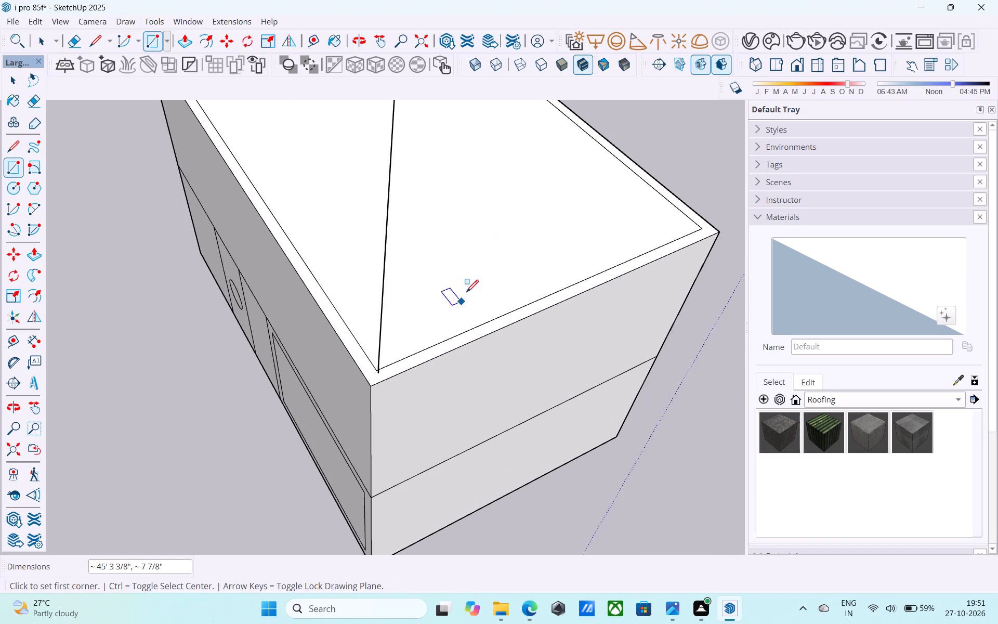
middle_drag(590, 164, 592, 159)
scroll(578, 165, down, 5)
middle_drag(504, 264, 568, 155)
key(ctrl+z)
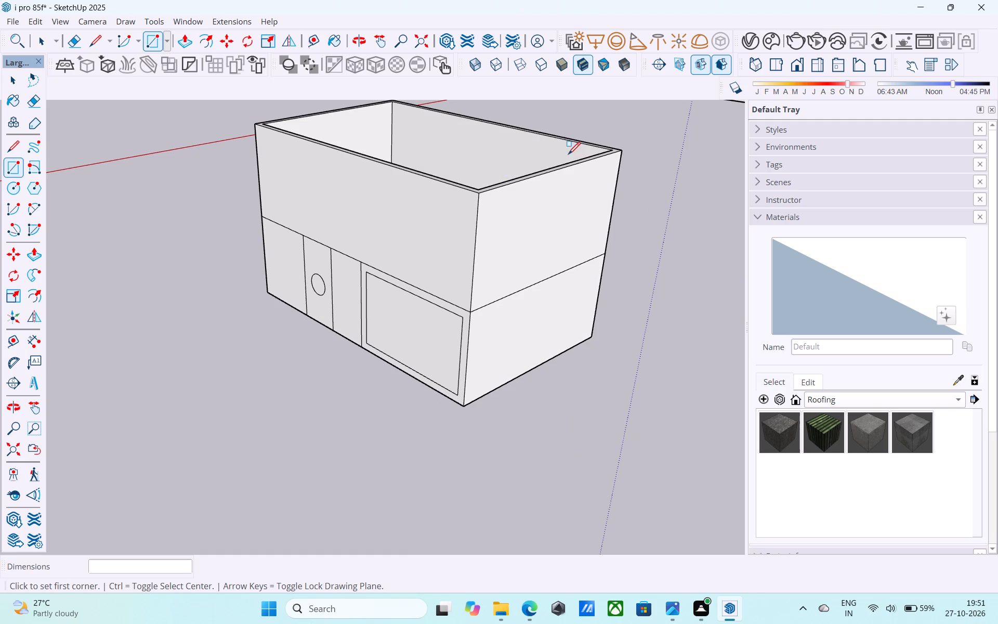
Draw a 38' 6" by 23' 6" rectangle between opposite inner wall corners to cap the upper storey's open top.
middle_drag(568, 155, 576, 340)
middle_drag(507, 227, 524, 370)
scroll(456, 212, up, 3)
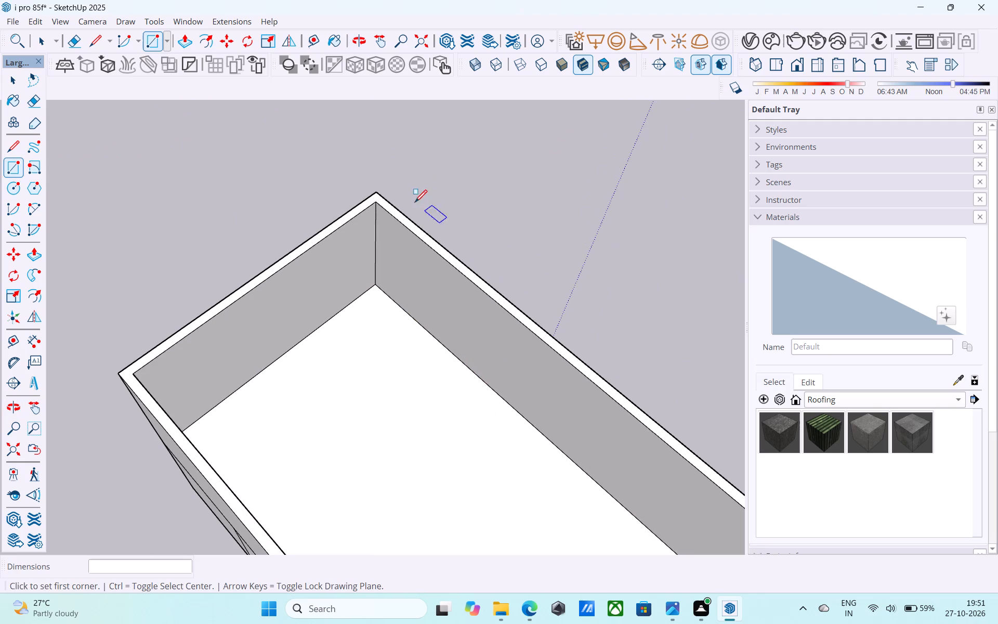
click(380, 203)
scroll(382, 198, down, 6)
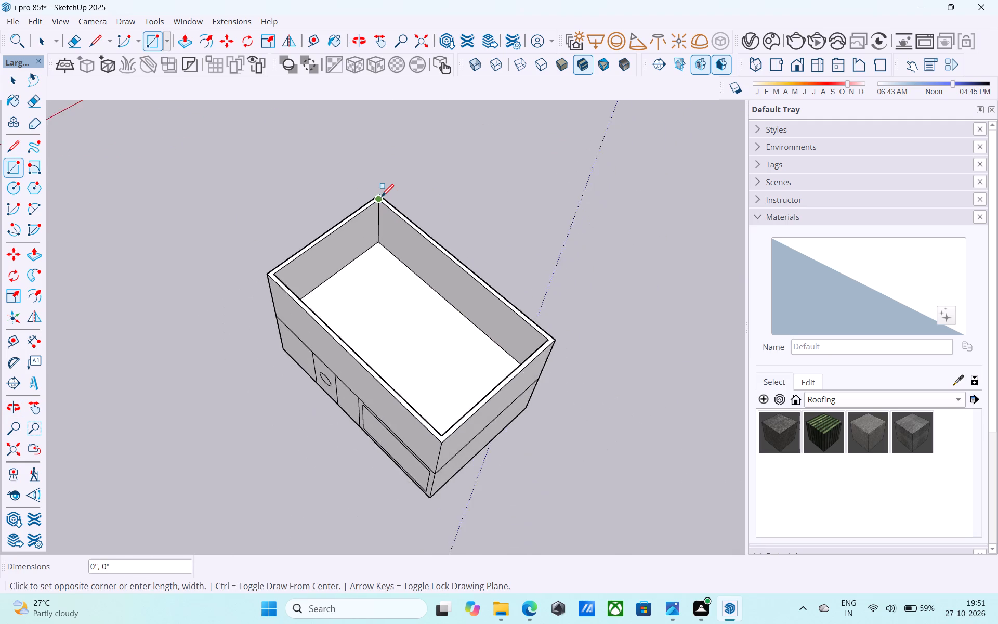
scroll(382, 198, down, 4)
middle_drag(447, 333, 385, 307)
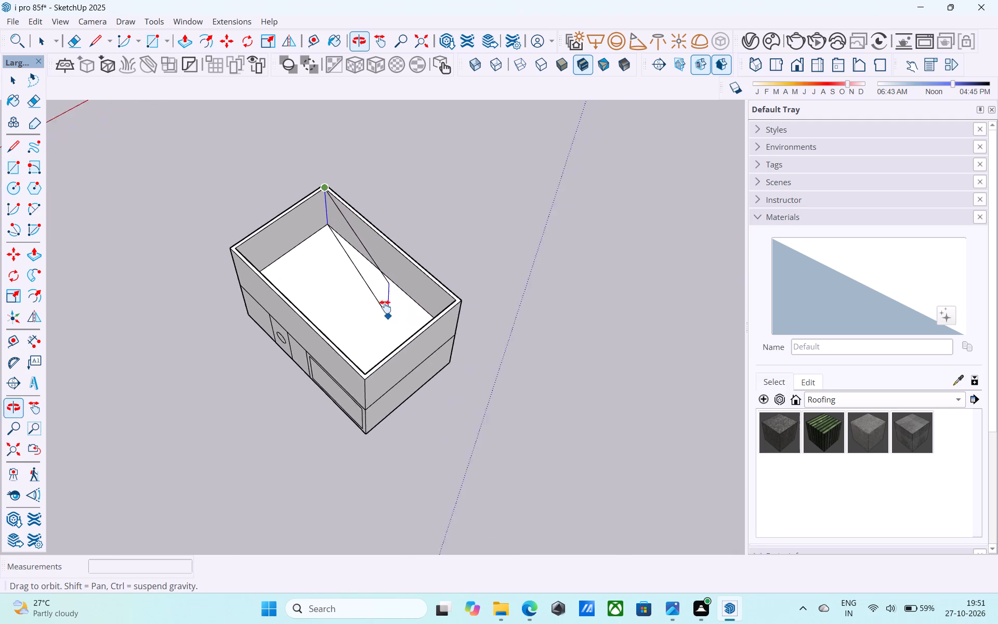
middle_drag(385, 307, 379, 296)
scroll(374, 319, up, 8)
click(337, 378)
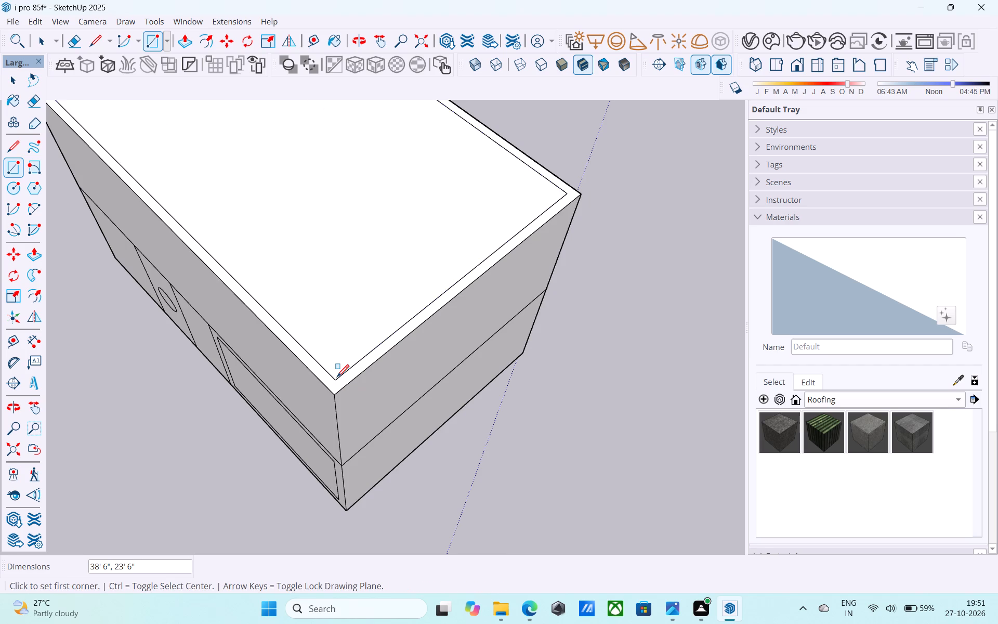
scroll(350, 324, down, 6)
middle_click(350, 324)
key(space)
Reverse the new rectangular face inside the upper storey's wall tops.
click(356, 296)
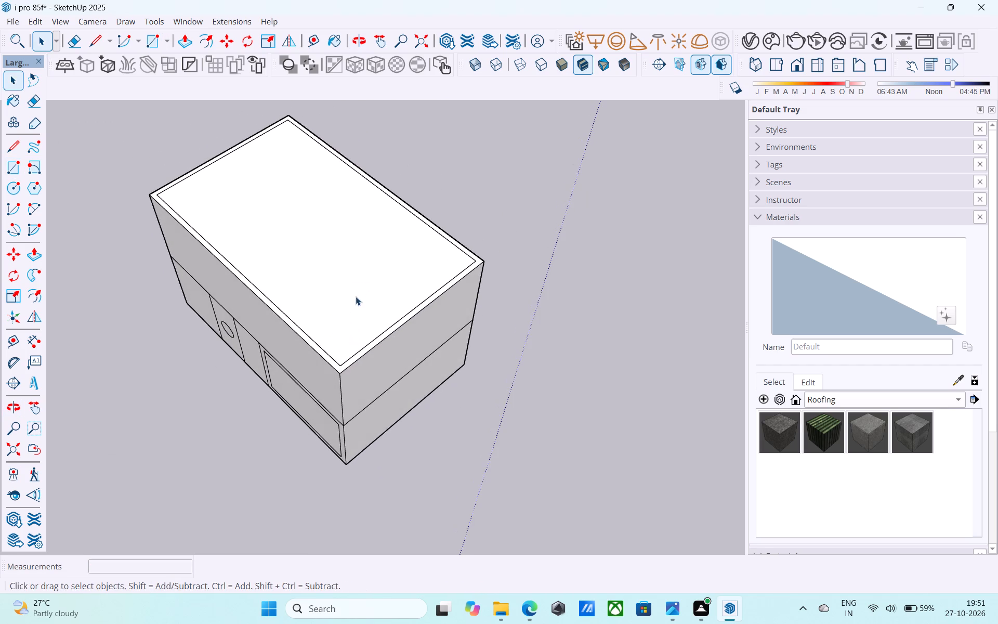
right_click(356, 296)
click(422, 468)
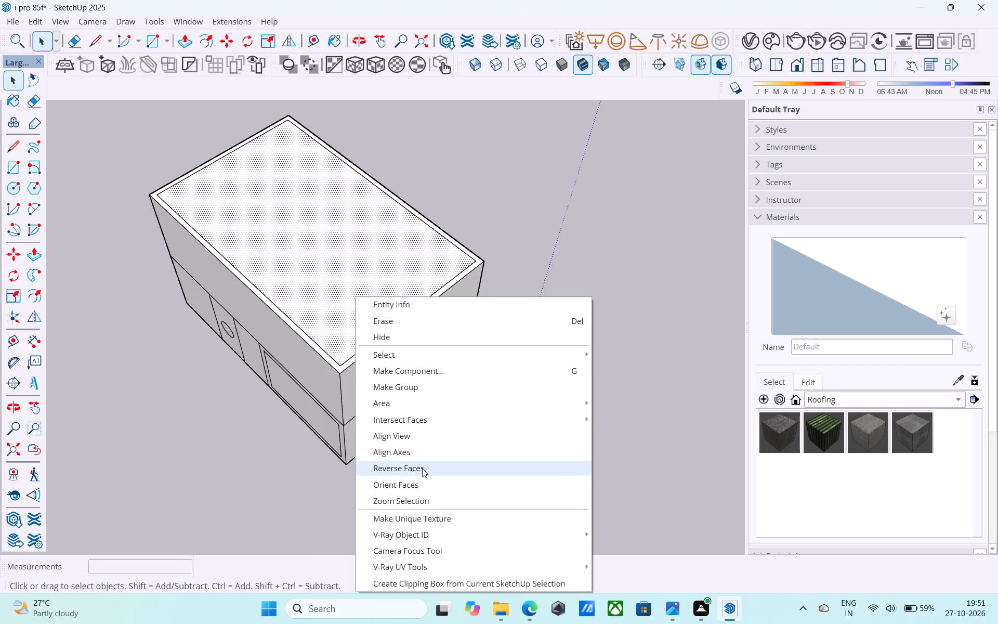
Draw a 6" vertical line upward from the far inner corner of the upper storey's wall tops.
scroll(422, 470, down, 2)
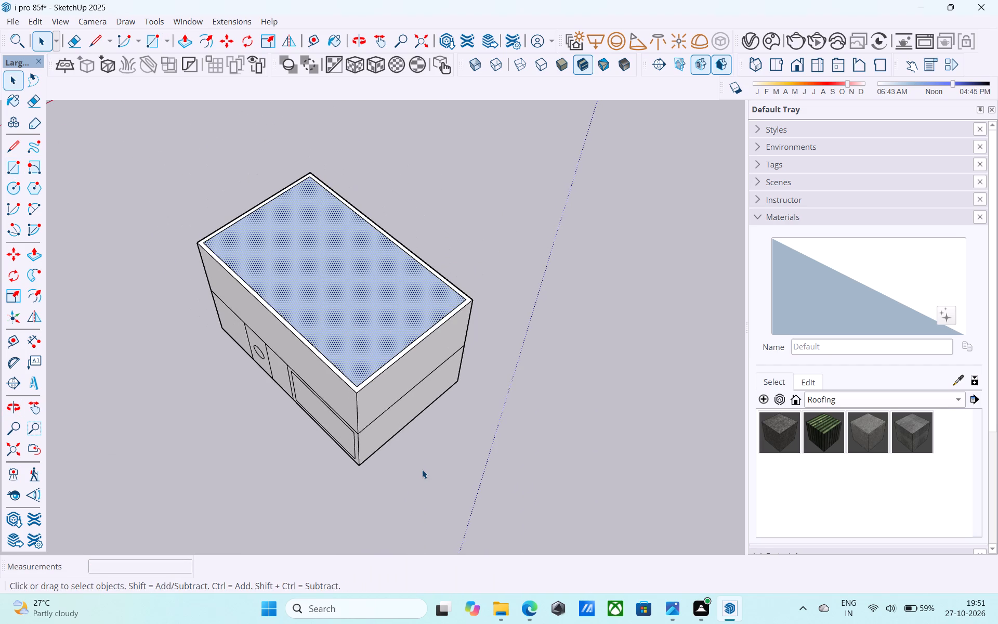
scroll(422, 470, down, 2)
middle_drag(420, 470, 384, 385)
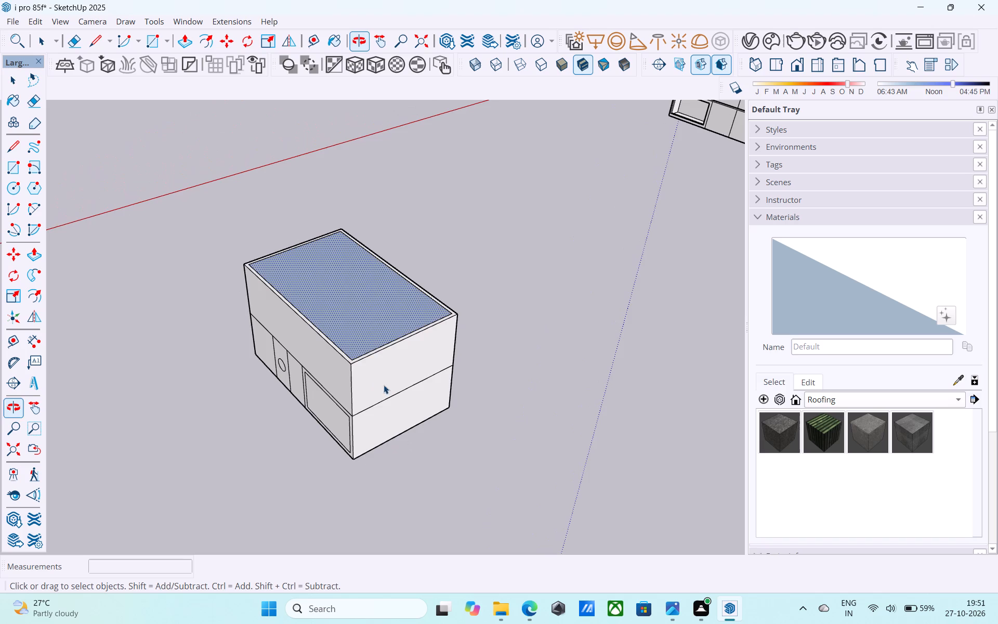
scroll(323, 269, up, 3)
scroll(337, 210, up, 4)
key(l)
scroll(339, 207, up, 1)
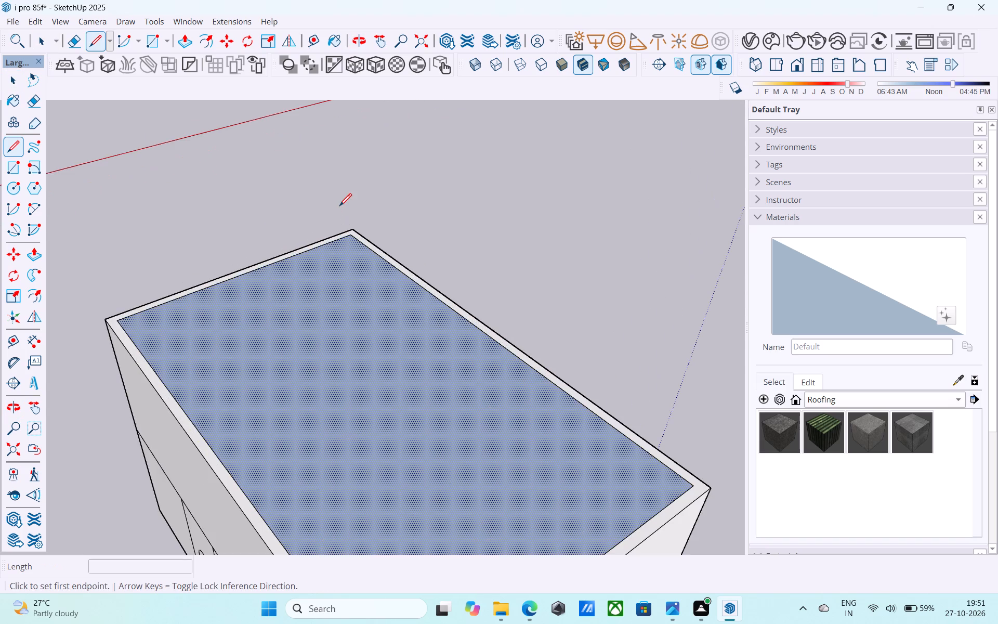
scroll(339, 207, up, 3)
click(369, 275)
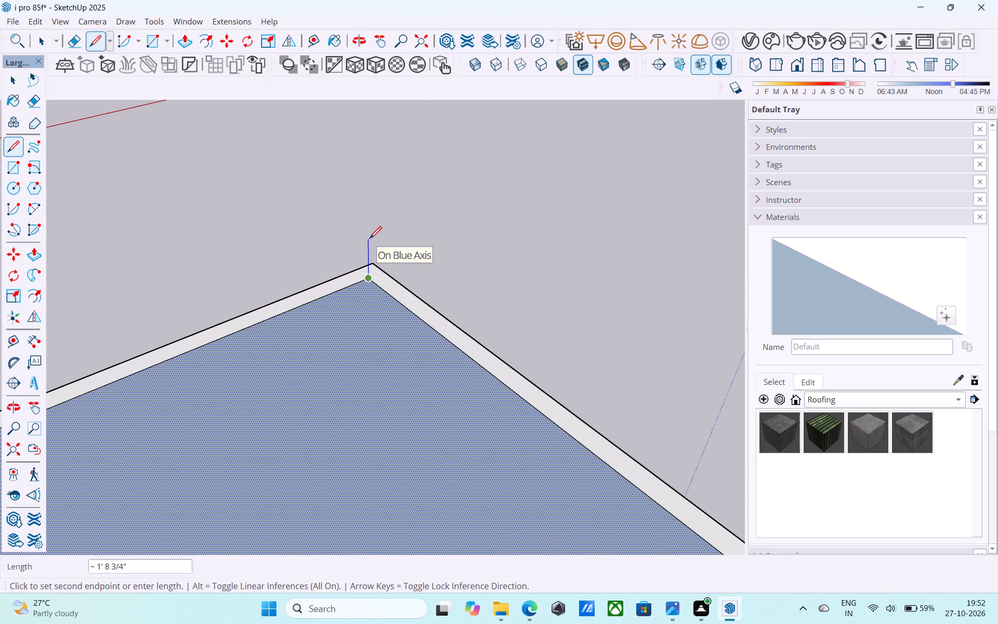
text(6")
key(Return)
key(space)
Draw another 6" vertical line upward from the diagonally opposite near inner corner of the wall tops.
text(l)
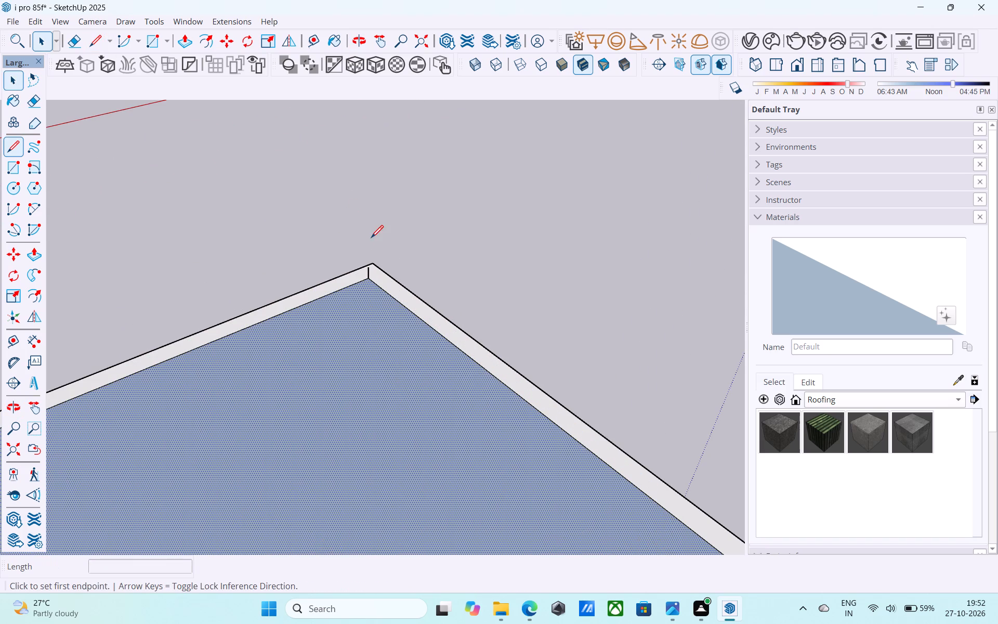
scroll(375, 231, down, 12)
scroll(406, 373, up, 16)
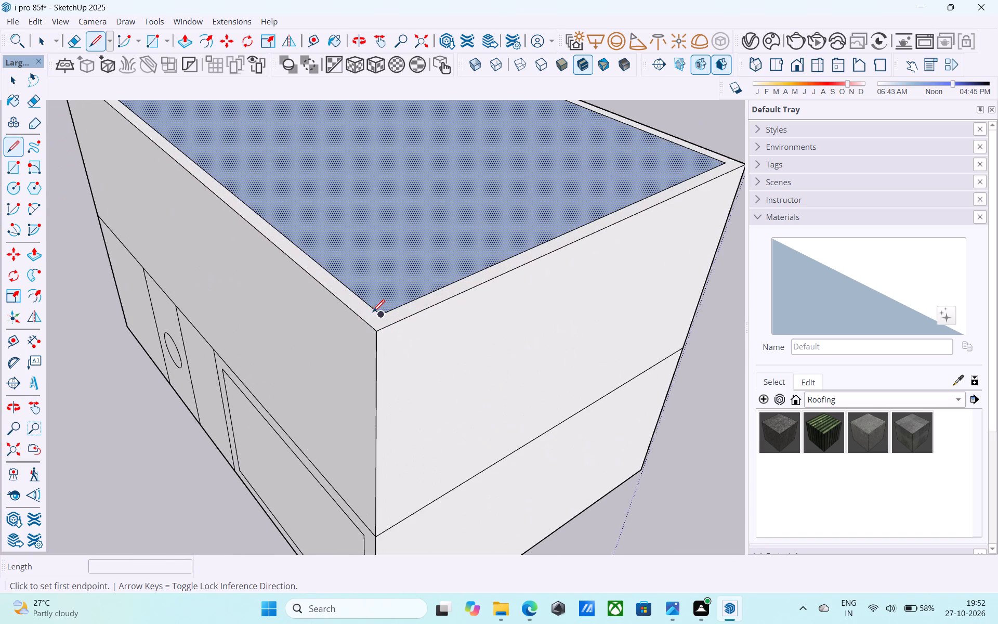
click(382, 313)
text(6")
key(Return)
key(space)
Draw a 23' 6" by 38' 6" rectangle between the tops of the two diagonal 6" vertical lines above the upper storey.
scroll(382, 283, down, 5)
shift+middle_drag(382, 283, 400, 340)
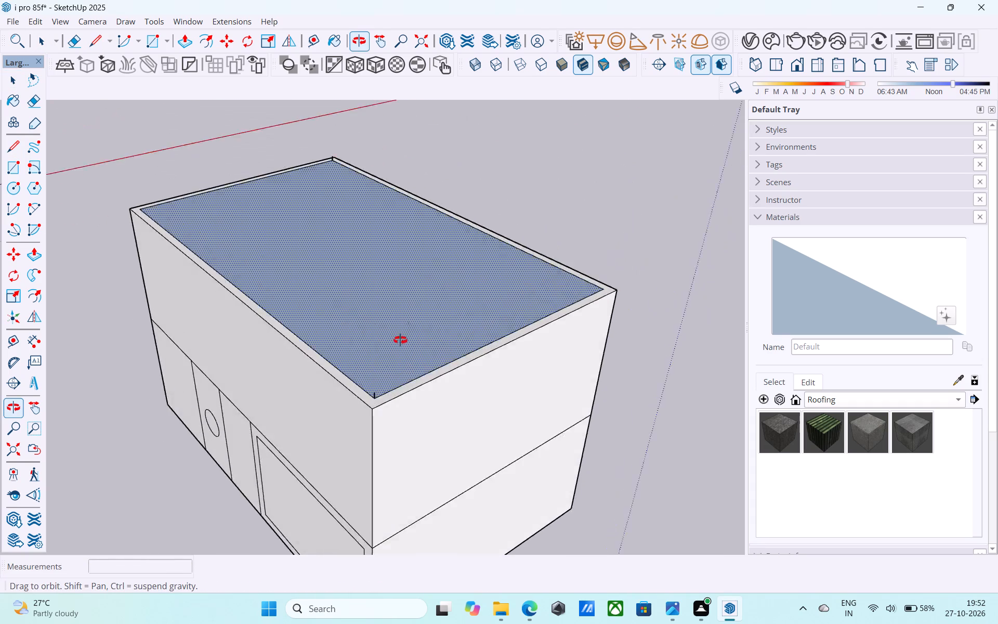
shift+middle_drag(400, 340, 418, 304)
key(r)
scroll(345, 206, up, 4)
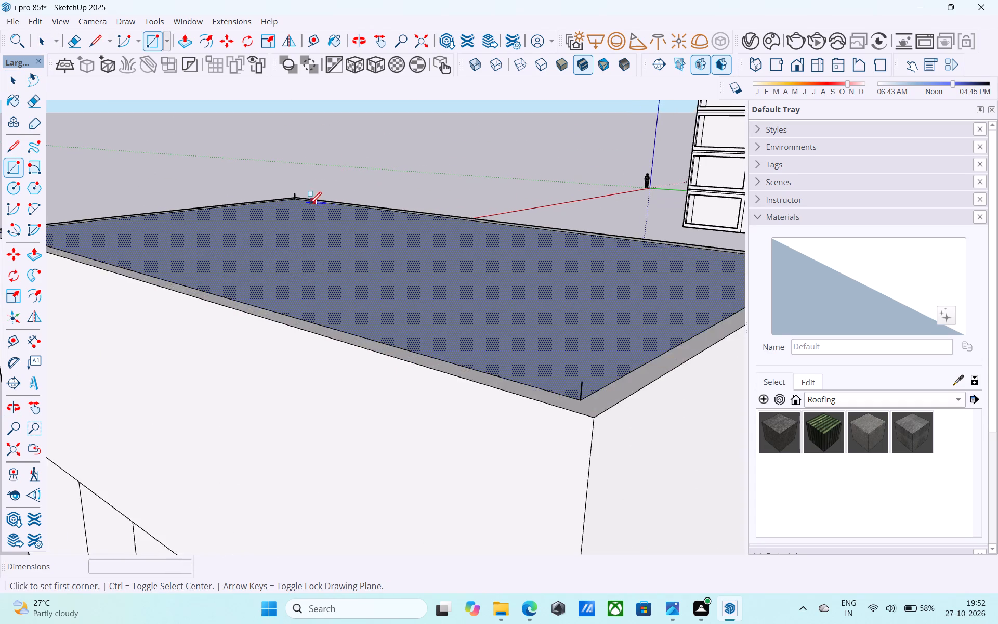
scroll(304, 204, up, 6)
click(291, 185)
scroll(292, 180, down, 4)
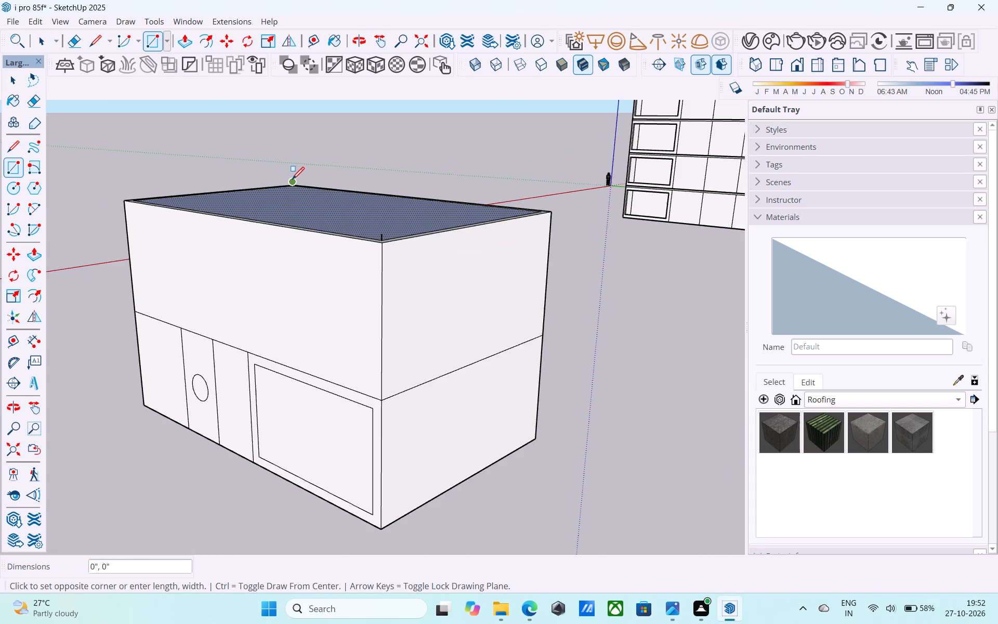
scroll(292, 180, down, 7)
middle_drag(316, 197, 330, 320)
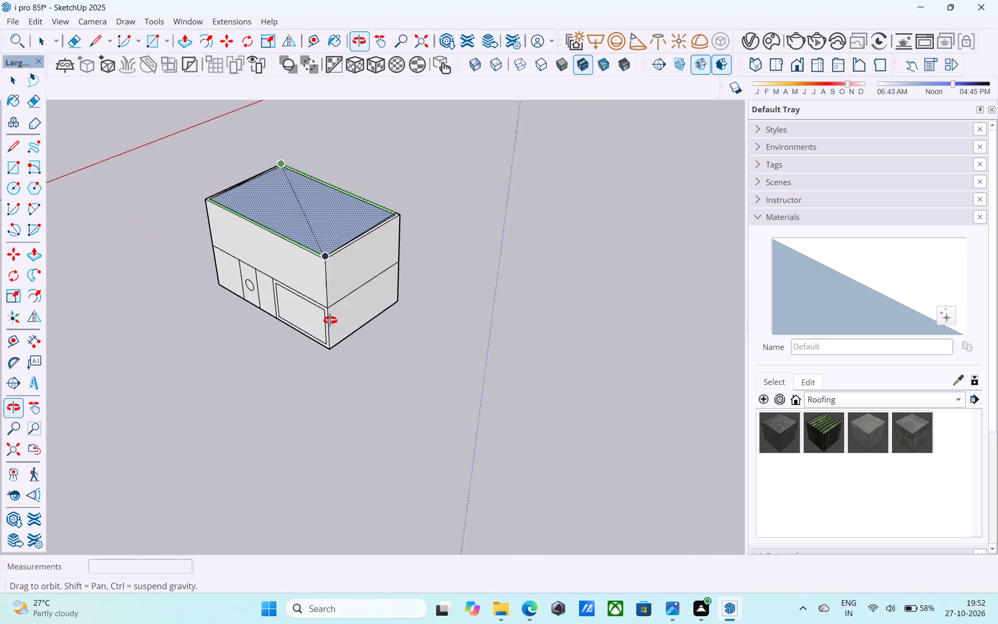
middle_drag(330, 320, 332, 319)
scroll(338, 274, up, 12)
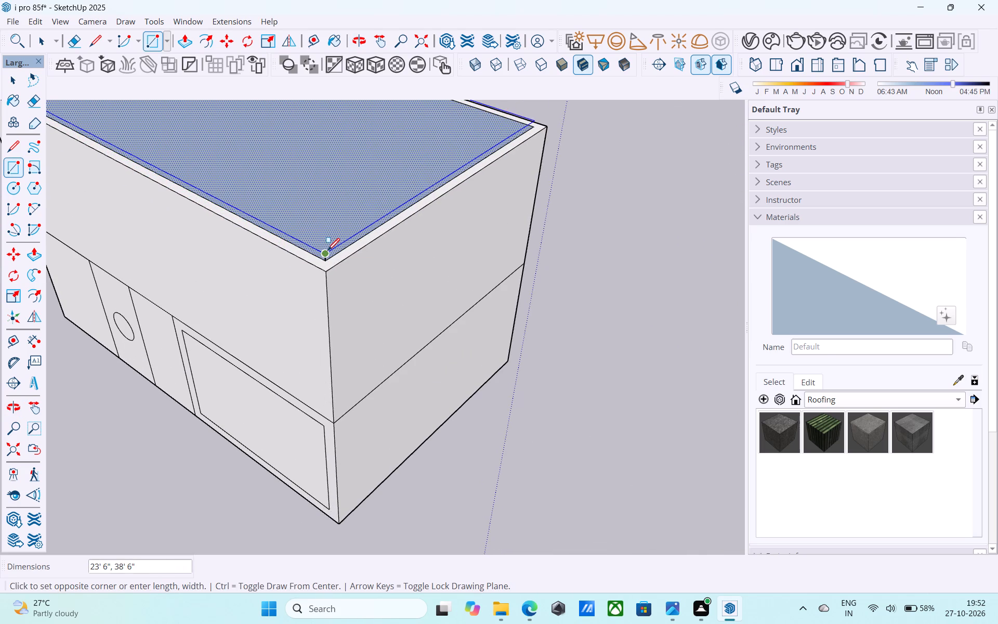
click(327, 252)
Draw a 6" vertical line joining the two stacked rectangles at the corner by the plain end of the facade side.
scroll(327, 252, down, 6)
middle_drag(325, 259, 684, 236)
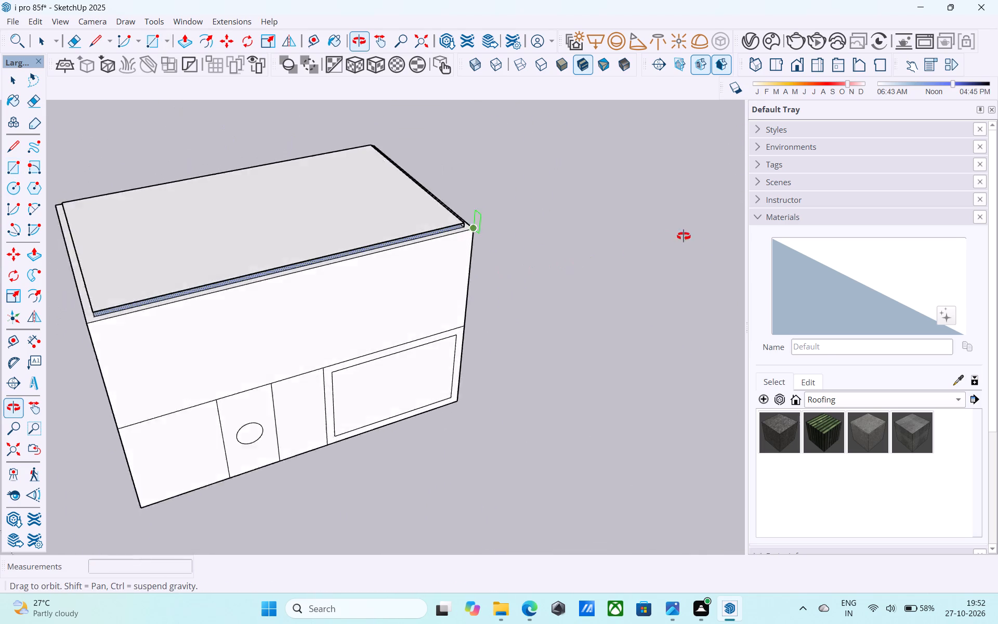
middle_drag(684, 236, 772, 228)
middle_drag(153, 435, 208, 439)
key(l)
scroll(236, 385, up, 6)
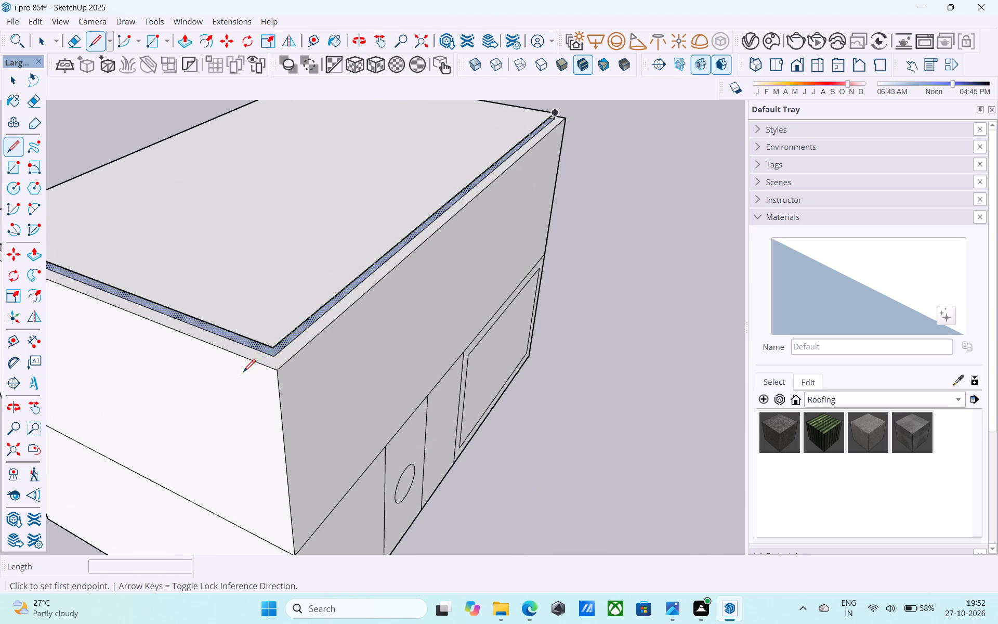
scroll(243, 373, up, 3)
click(287, 346)
click(289, 336)
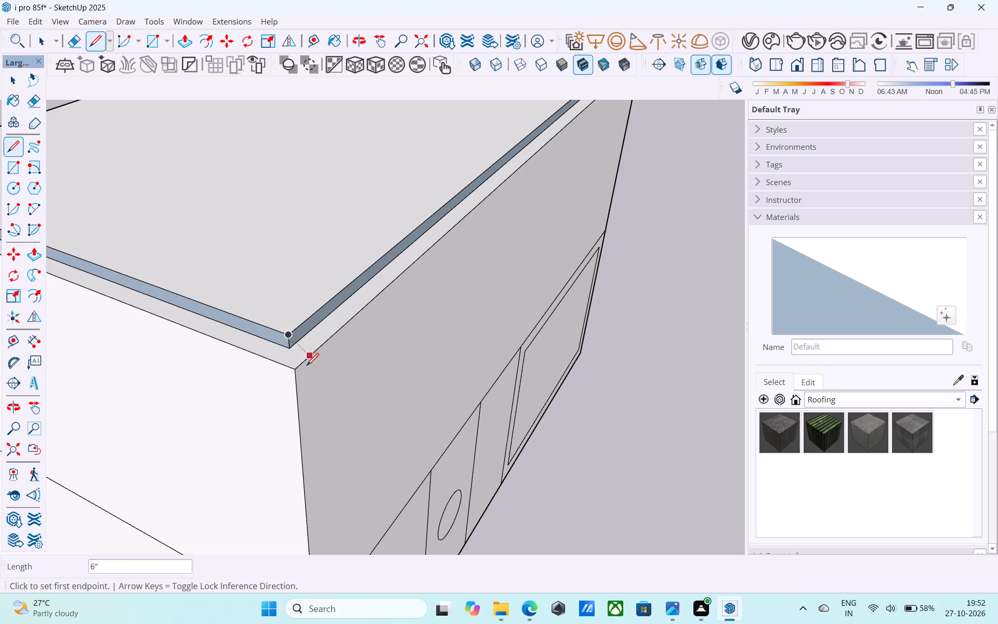
Draw a vertical line joining the two rectangles at the remaining corner, on the side away from the facade bays.
scroll(311, 376, down, 11)
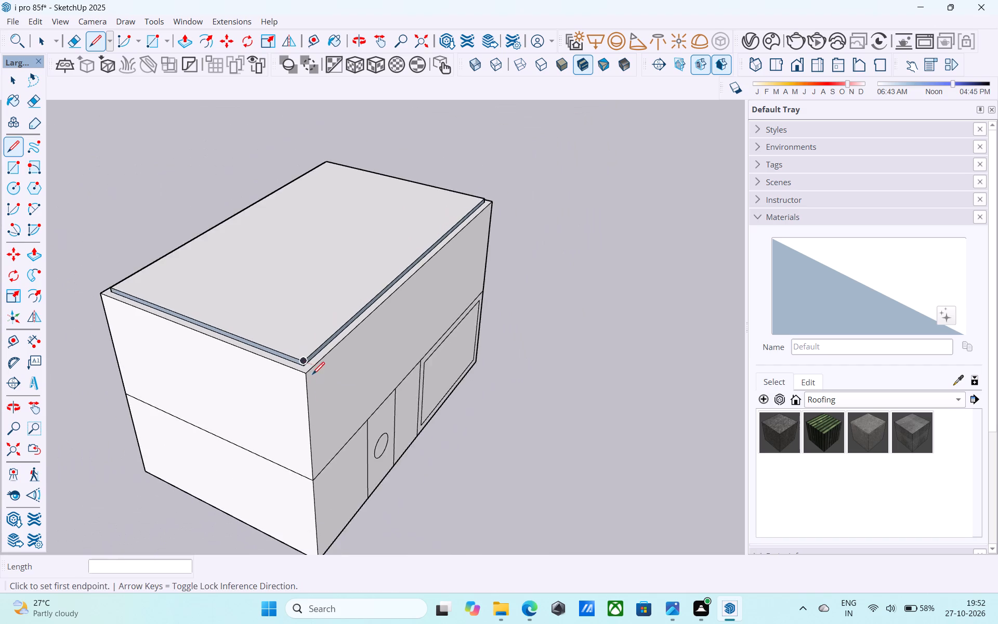
middle_drag(312, 376, 133, 407)
middle_drag(463, 344, 1, 291)
middle_drag(568, 290, 239, 306)
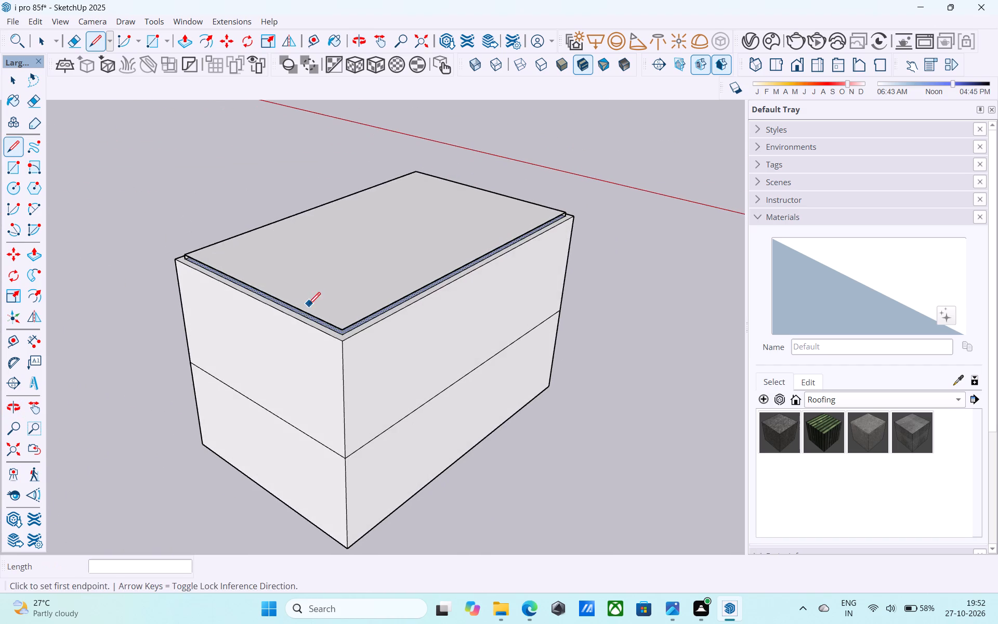
scroll(362, 327, up, 13)
click(301, 359)
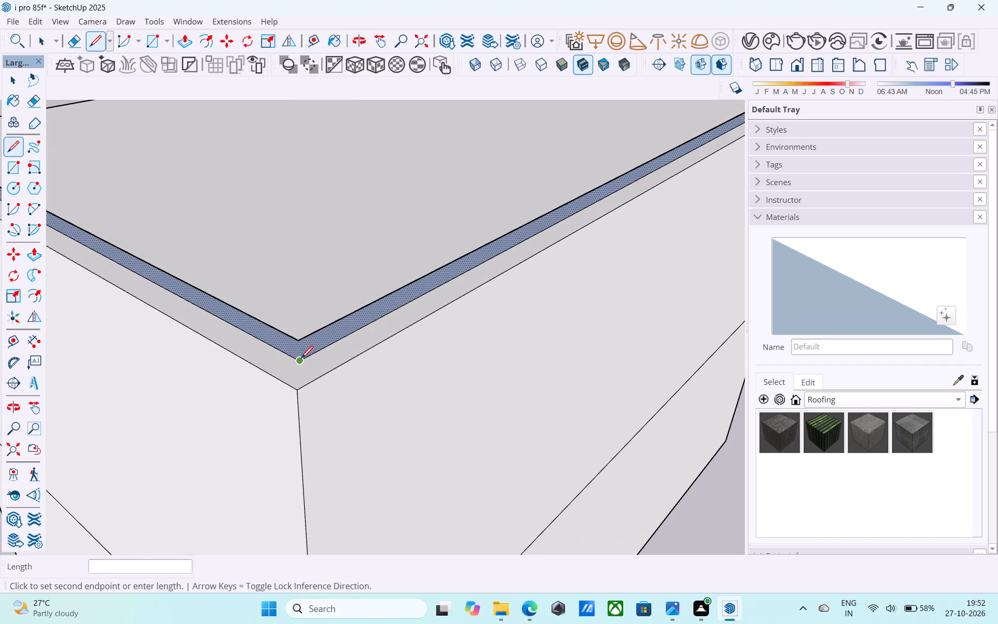
click(299, 340)
Reverse the roof slab's two thin side faces that meet at the corner away from the facade bays.
middle_drag(299, 341, 351, 310)
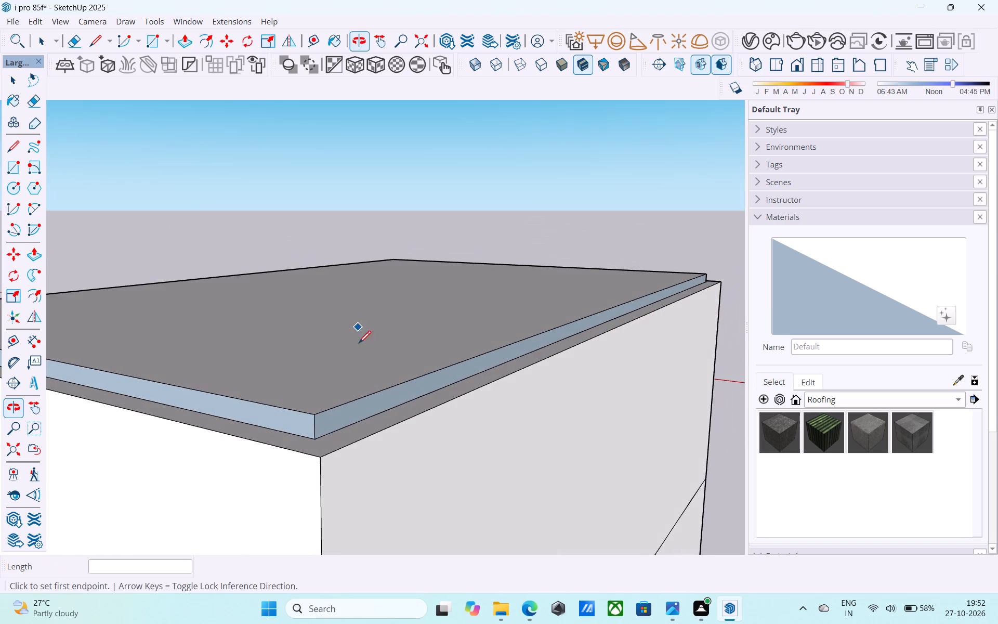
key(space)
scroll(362, 336, down, 4)
scroll(328, 399, up, 9)
click(321, 370)
right_click(321, 370)
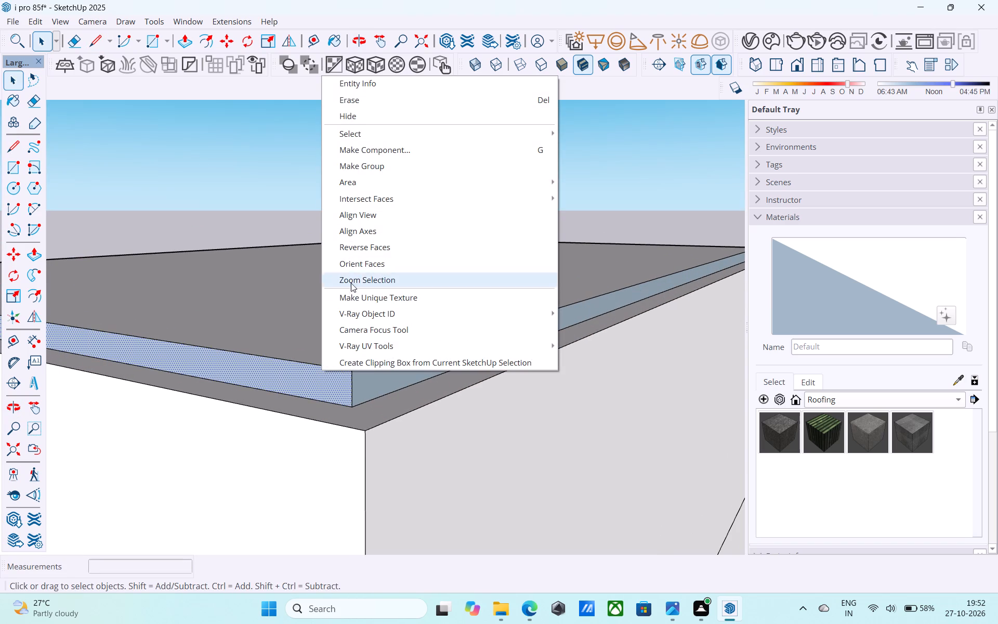
click(359, 247)
click(362, 373)
right_click(362, 373)
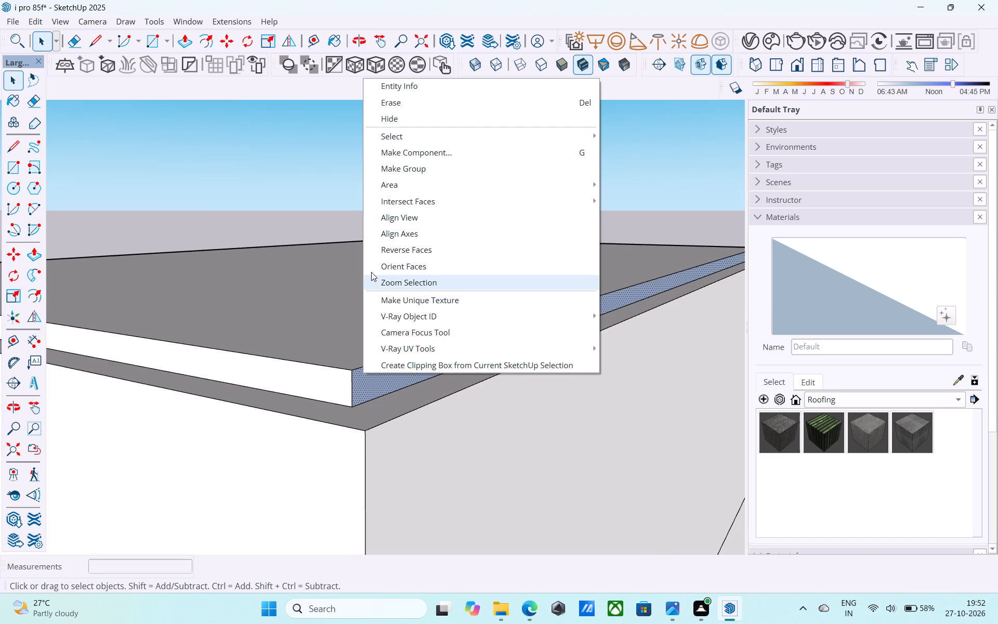
drag(378, 259, 387, 251)
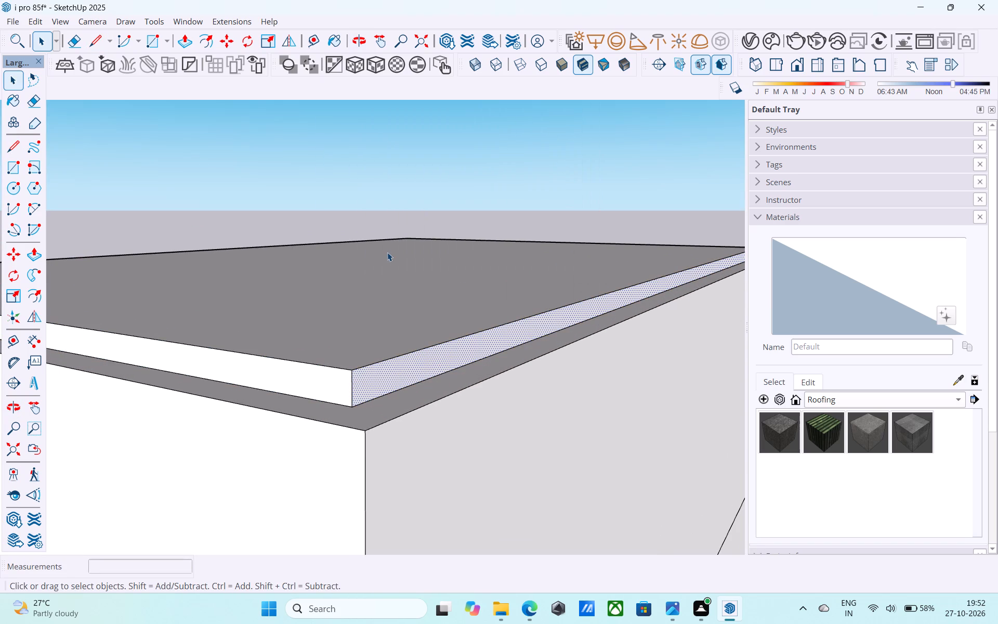
Reverse the slab's other two thin side faces, the one above the facade bays and the adjoining short side.
scroll(387, 257, down, 10)
middle_drag(387, 261, 743, 318)
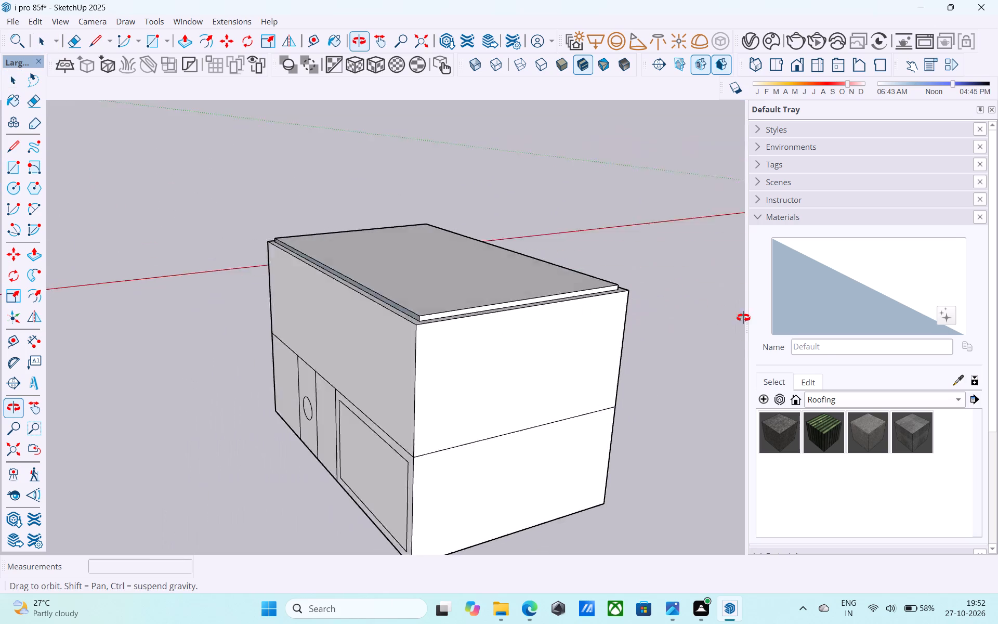
middle_drag(743, 318, 812, 319)
middle_drag(447, 312, 931, 328)
scroll(278, 297, up, 3)
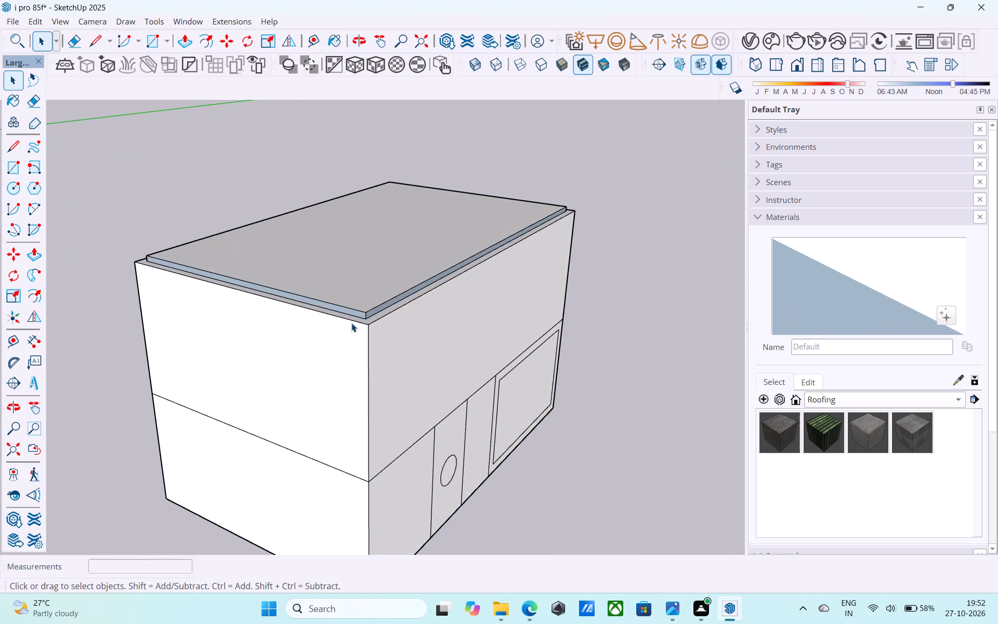
scroll(351, 323, up, 13)
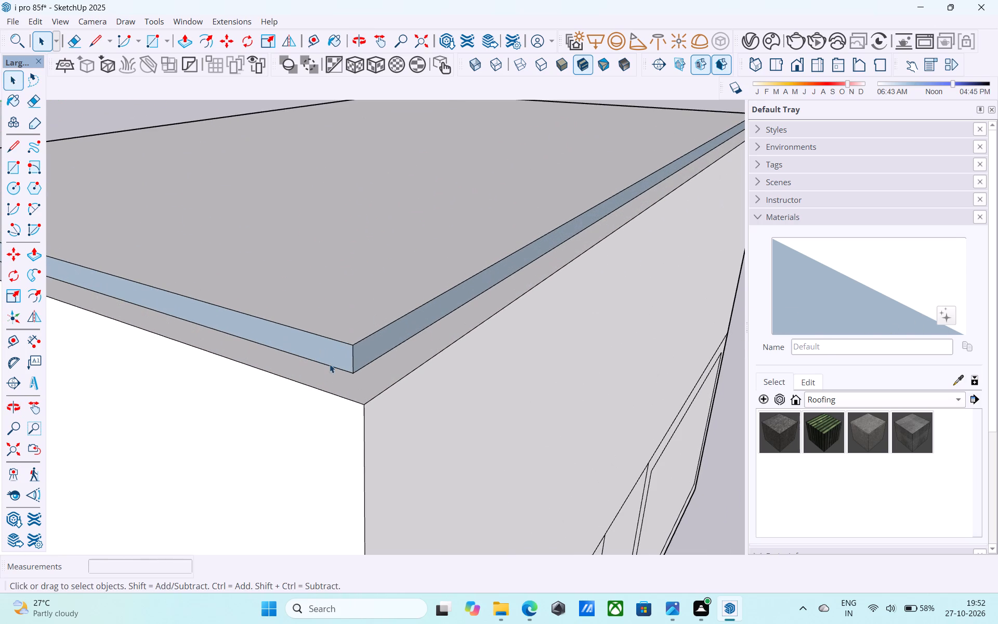
click(339, 348)
right_click(339, 348)
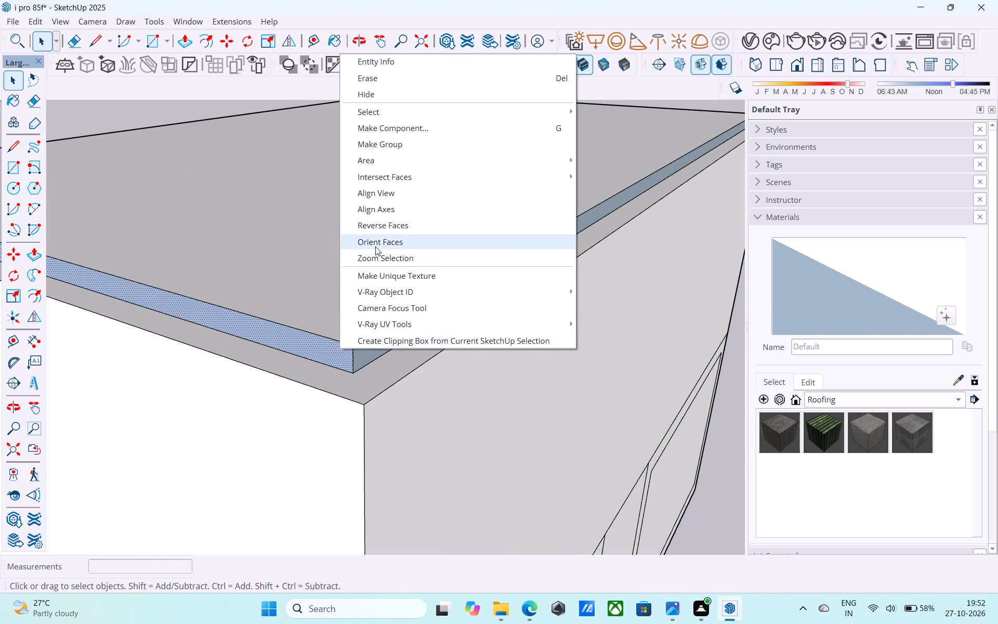
click(387, 228)
middle_drag(387, 228, 386, 216)
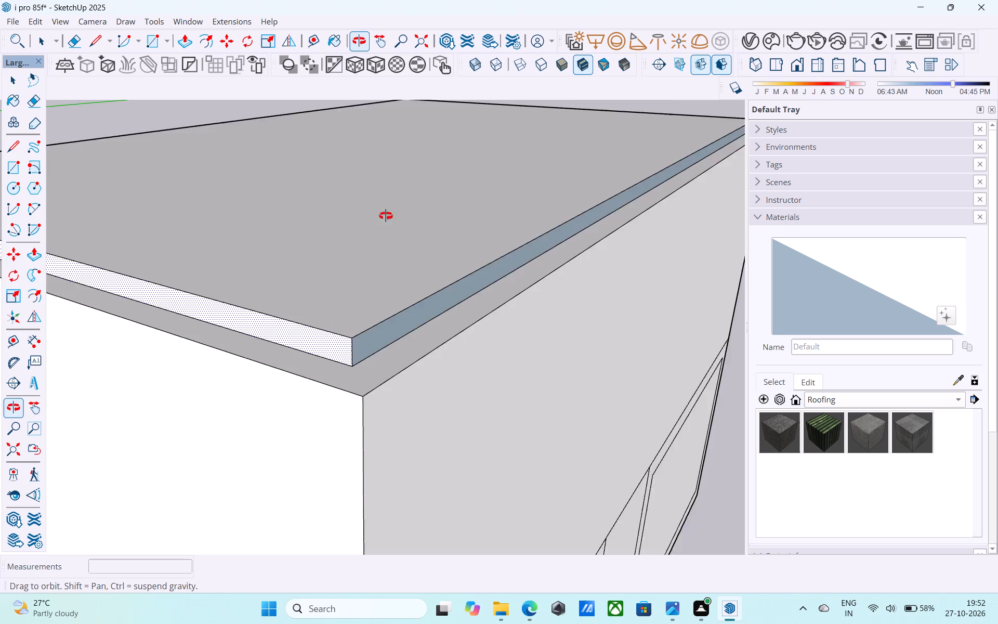
middle_drag(386, 216, 383, 199)
scroll(383, 199, up, 3)
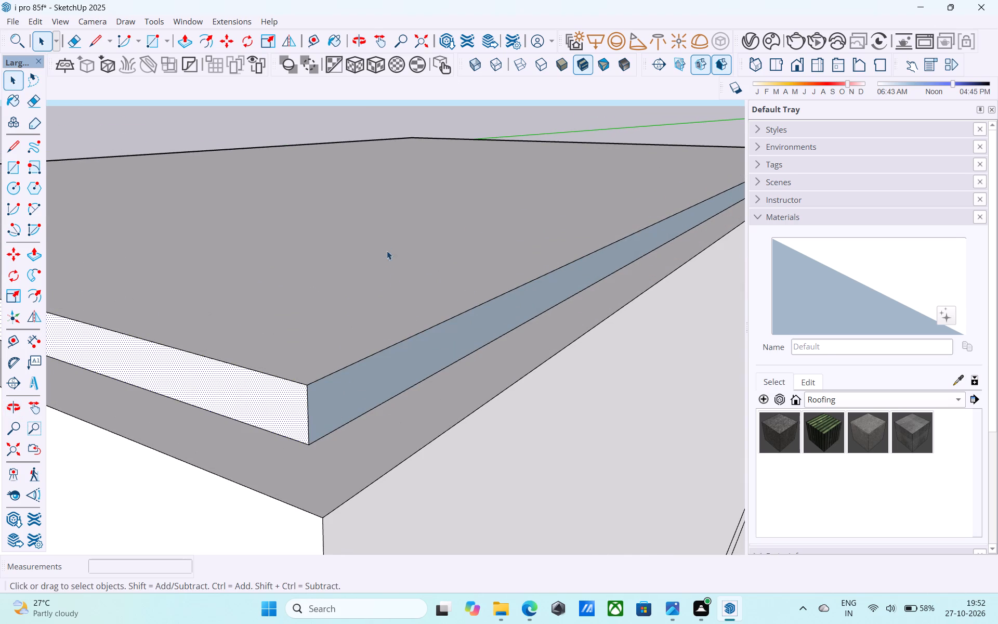
click(389, 363)
right_click(389, 363)
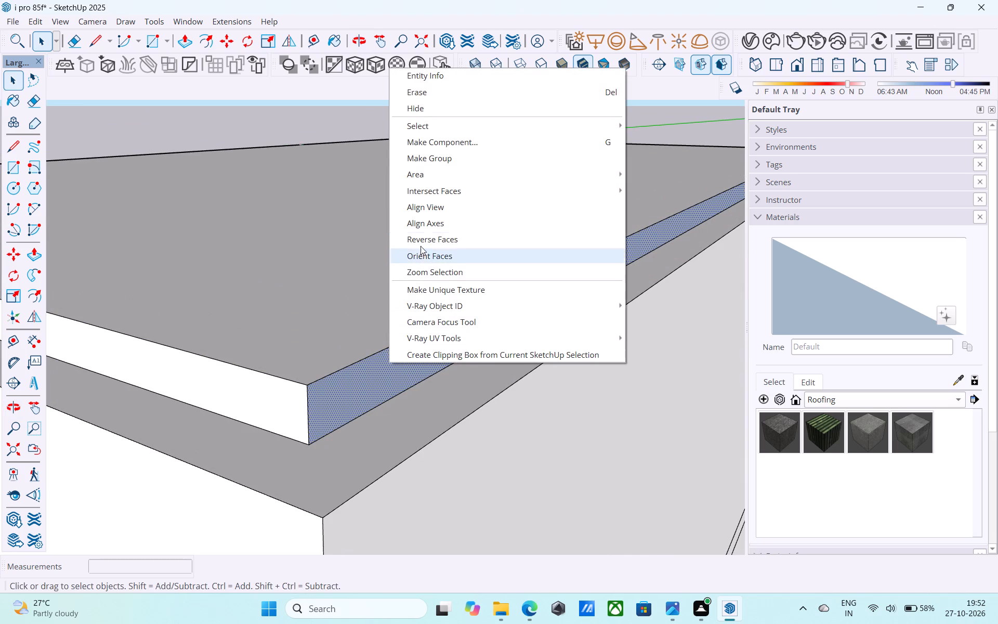
click(424, 241)
Push/Pull the slab's facade-side face and adjoining short-side face outward 9", flush with the outer walls.
key(p)
click(370, 363)
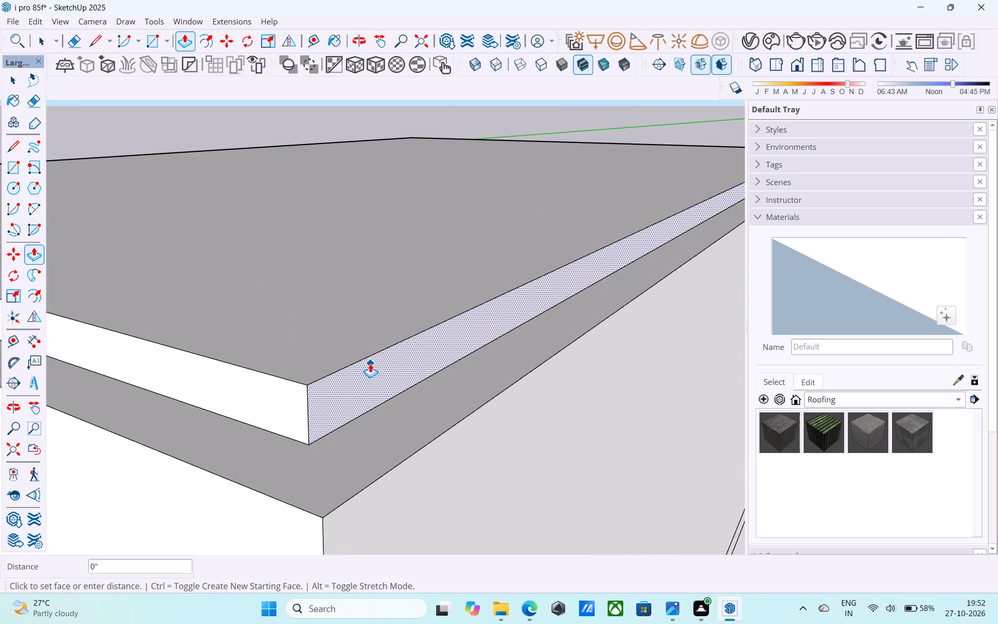
click(387, 507)
key(space)
click(354, 438)
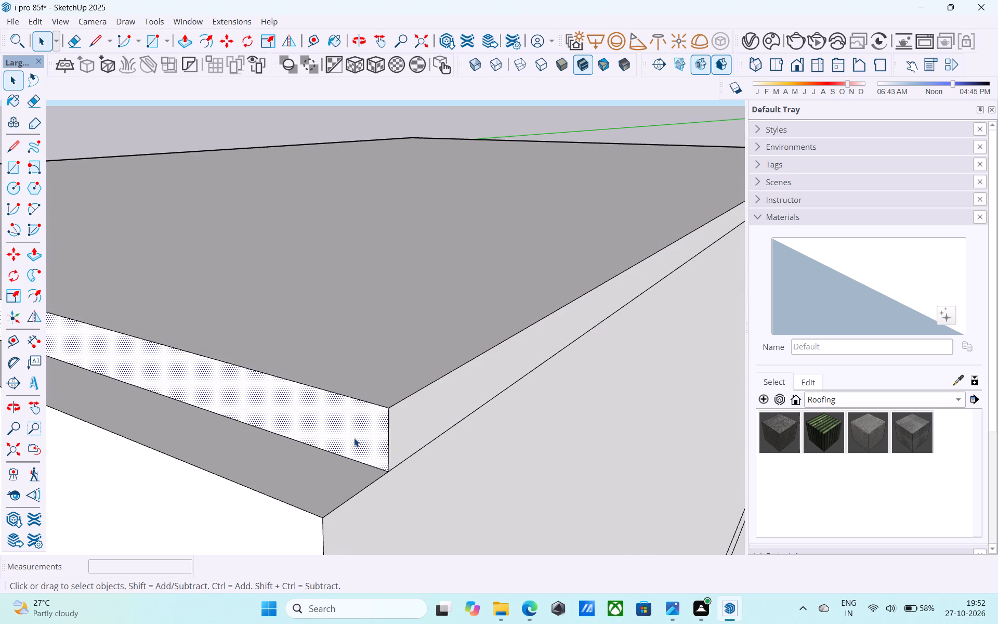
key(p)
click(354, 438)
click(294, 516)
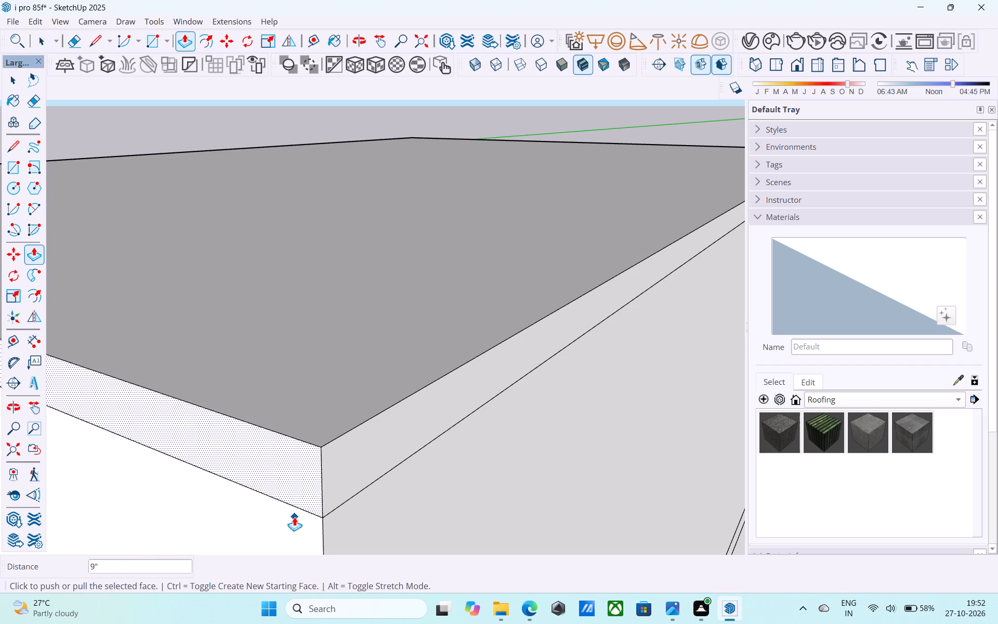
key(space)
Push/Pull the slab's two remaining side faces outward to line up with the outer wall faces at the opposite corner.
scroll(294, 516, down, 11)
scroll(410, 487, down, 6)
scroll(454, 467, down, 3)
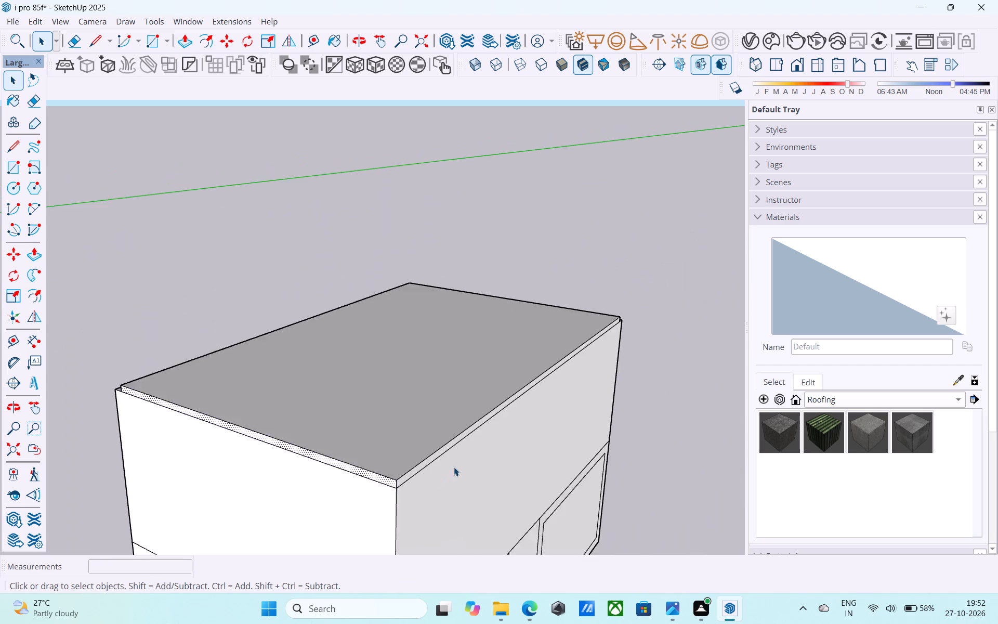
scroll(454, 467, down, 3)
middle_drag(318, 451, 665, 410)
middle_drag(412, 430, 734, 418)
middle_drag(401, 416, 658, 412)
scroll(515, 384, up, 8)
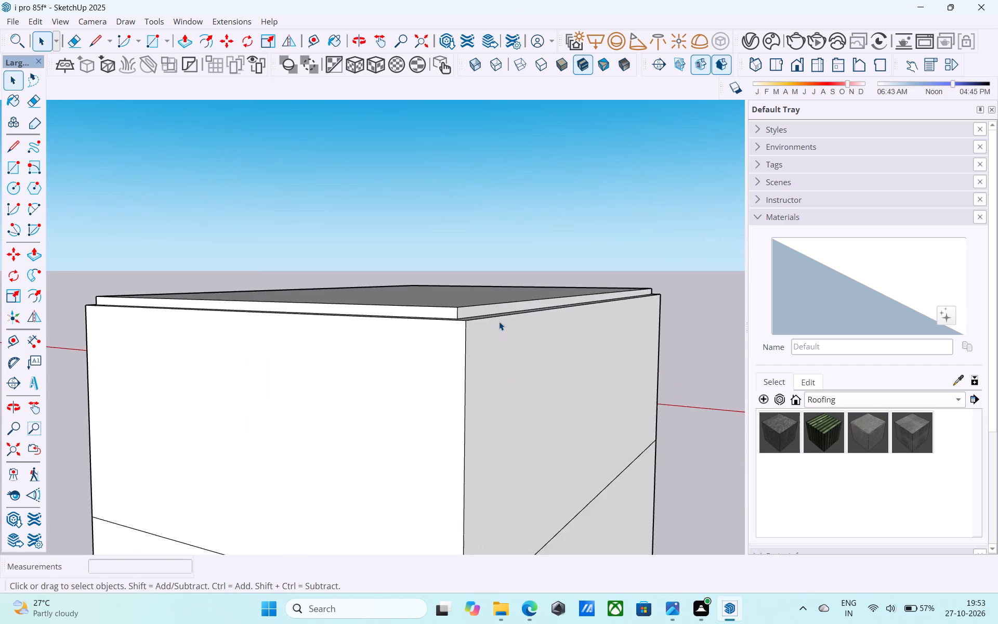
middle_drag(499, 321, 495, 374)
scroll(493, 414, up, 12)
click(426, 377)
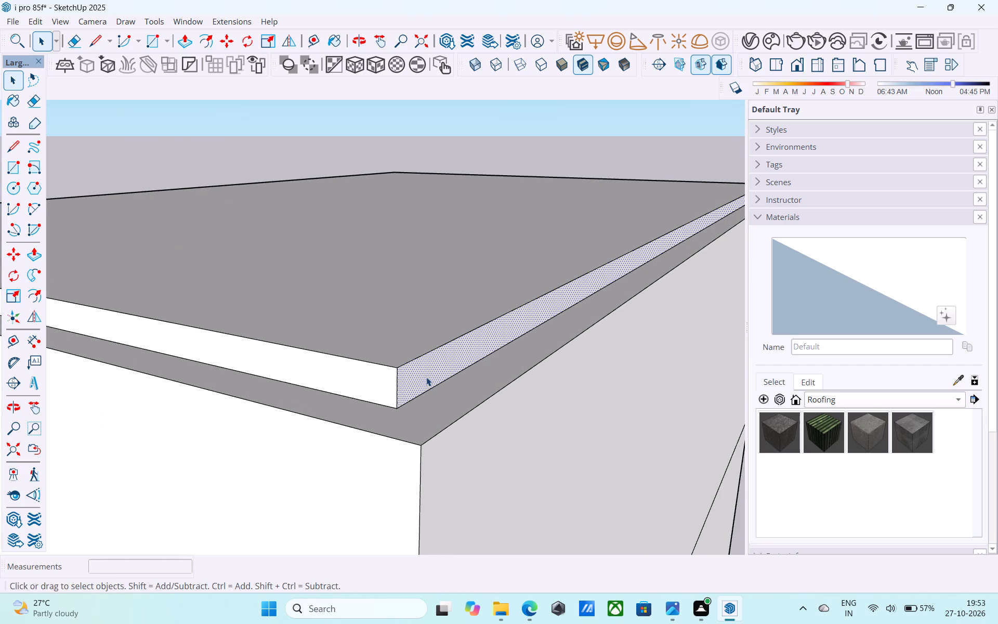
key(p)
click(426, 377)
drag(469, 444, 476, 459)
key(space)
click(374, 372)
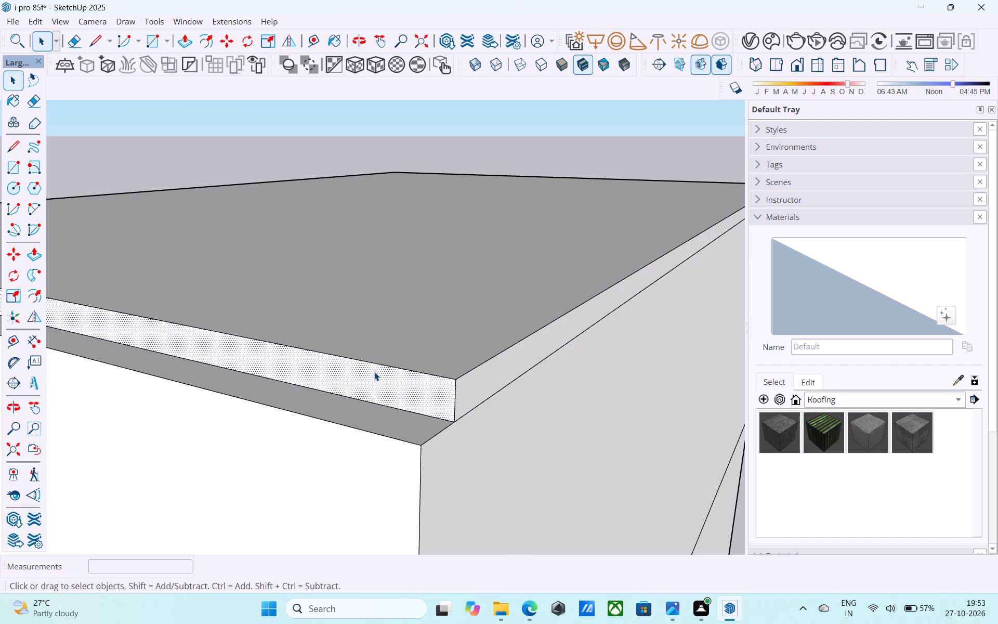
key(p)
click(374, 372)
click(332, 458)
key(space)
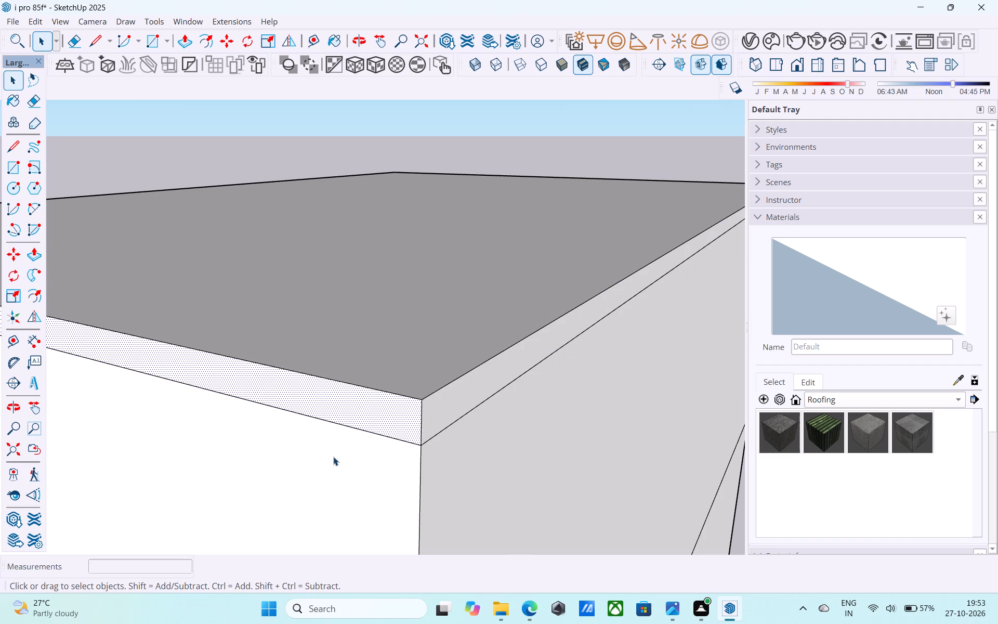
Examine the two-storey unit from several sides to check the roof slab against the outer walls.
scroll(334, 454, down, 6)
middle_drag(336, 444, 350, 425)
middle_drag(350, 424, 365, 376)
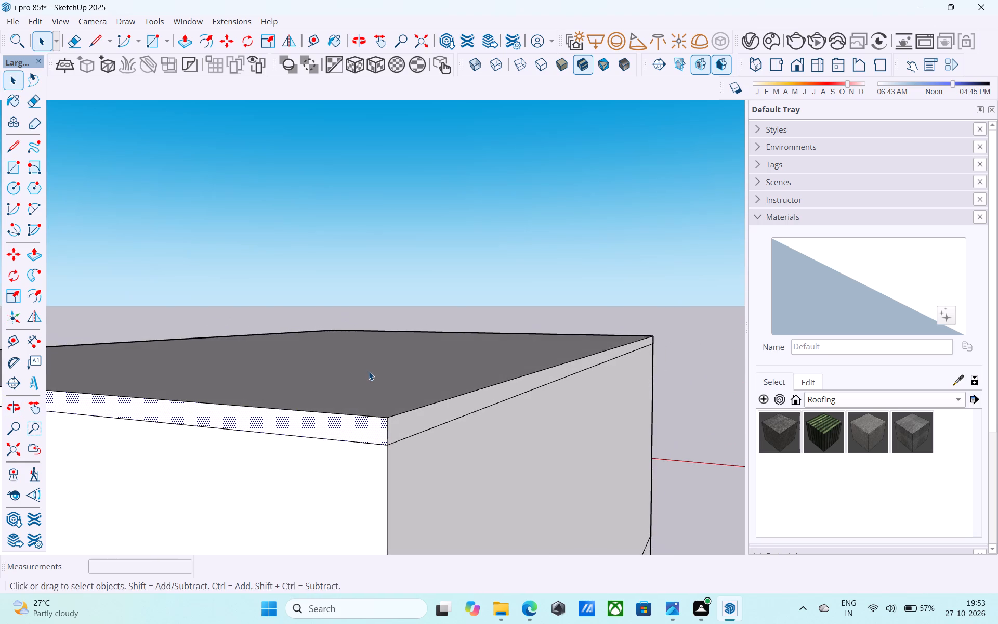
scroll(369, 371, down, 5)
scroll(385, 312, down, 6)
middle_drag(384, 355, 378, 370)
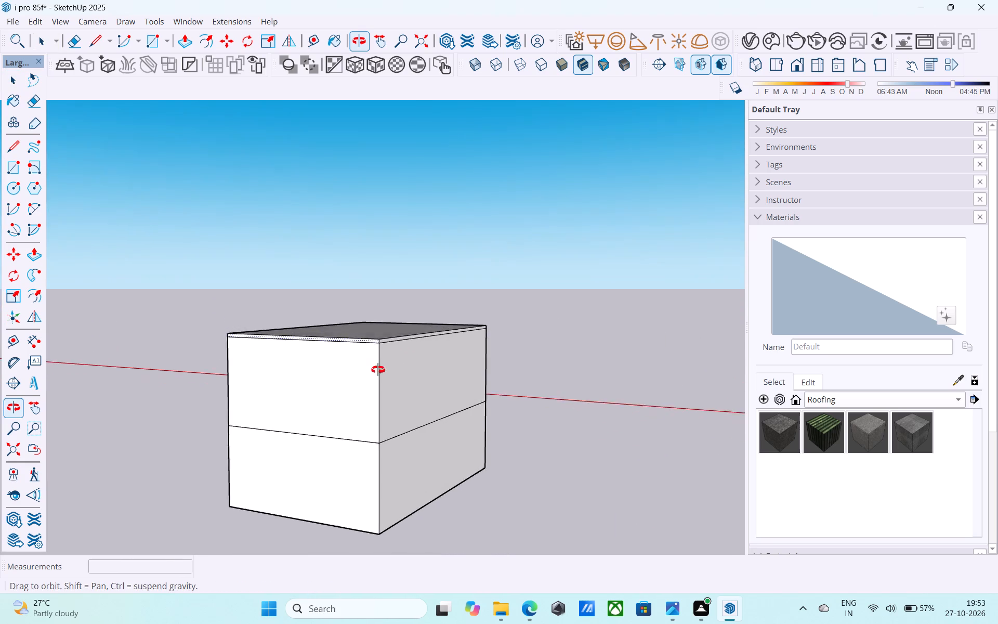
middle_drag(378, 370, 219, 409)
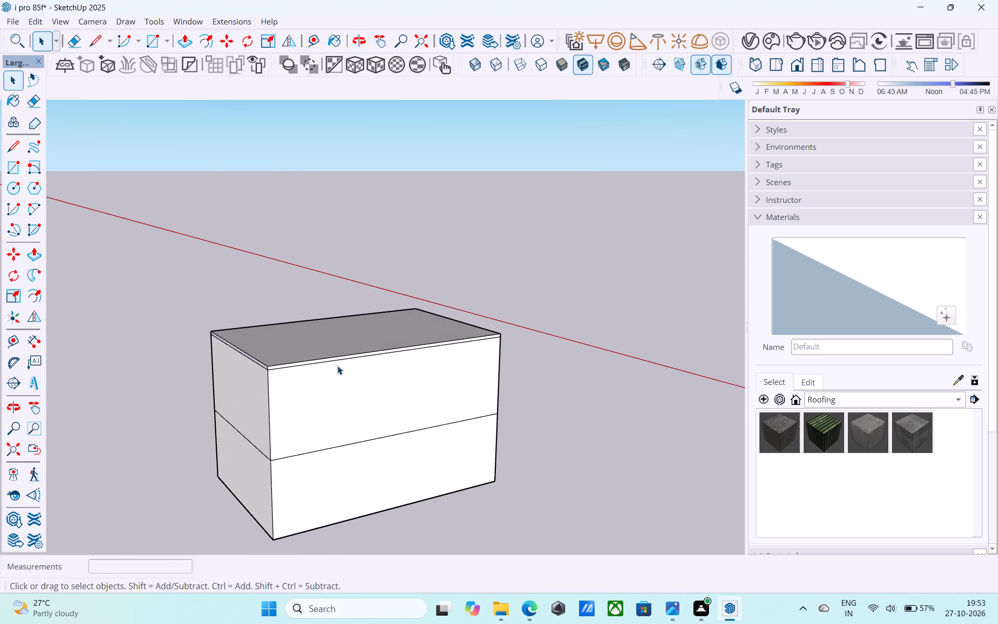
middle_drag(311, 371, 307, 356)
shift+middle_drag(354, 289, 339, 370)
shift+middle_drag(345, 419, 363, 342)
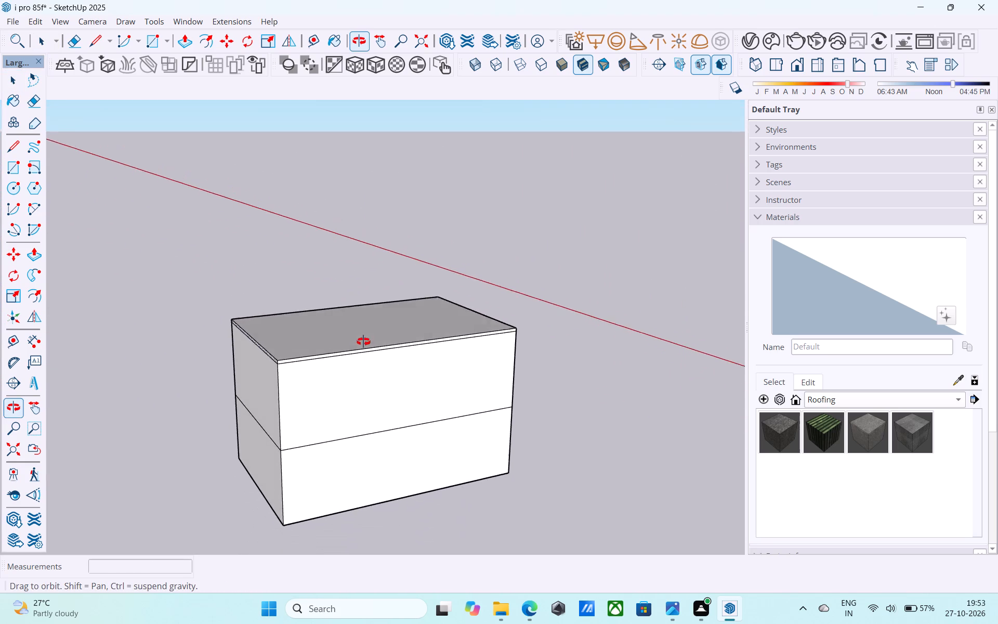
shift+middle_drag(363, 342, 366, 321)
scroll(330, 344, up, 6)
scroll(345, 375, down, 5)
shift+middle_drag(351, 394, 401, 472)
shift+middle_drag(456, 423, 484, 325)
scroll(330, 414, up, 6)
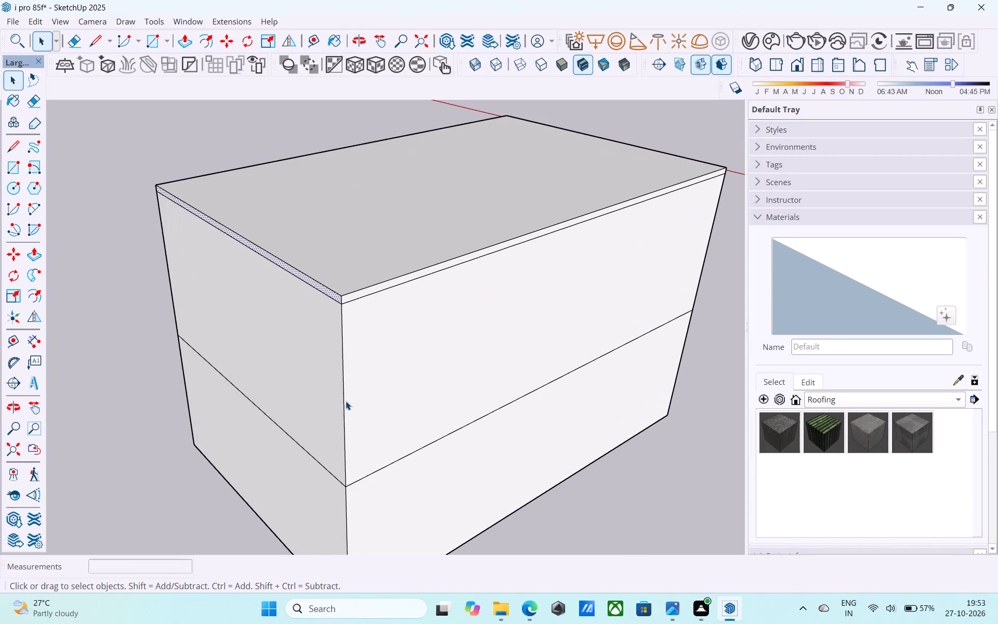
Examine the two-storey unit's corners, storey line and facade from several sides.
click(343, 387)
scroll(381, 337, down, 4)
shift+middle_drag(377, 345, 427, 296)
scroll(418, 248, up, 12)
click(423, 240)
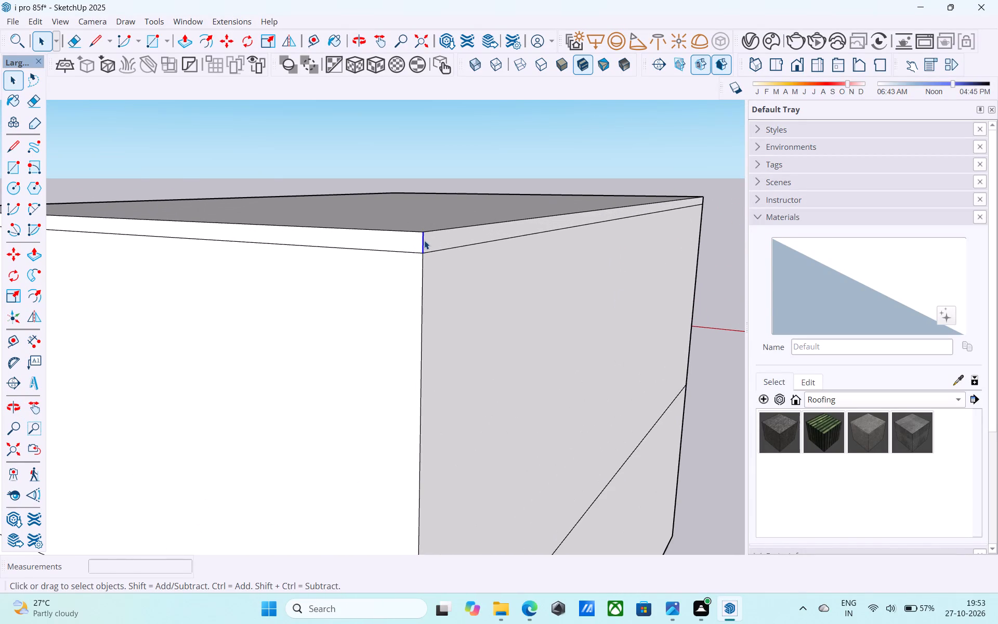
scroll(436, 236, down, 5)
middle_drag(443, 240, 265, 297)
scroll(274, 293, down, 4)
shift+middle_drag(387, 316, 256, 324)
middle_drag(247, 328, 241, 332)
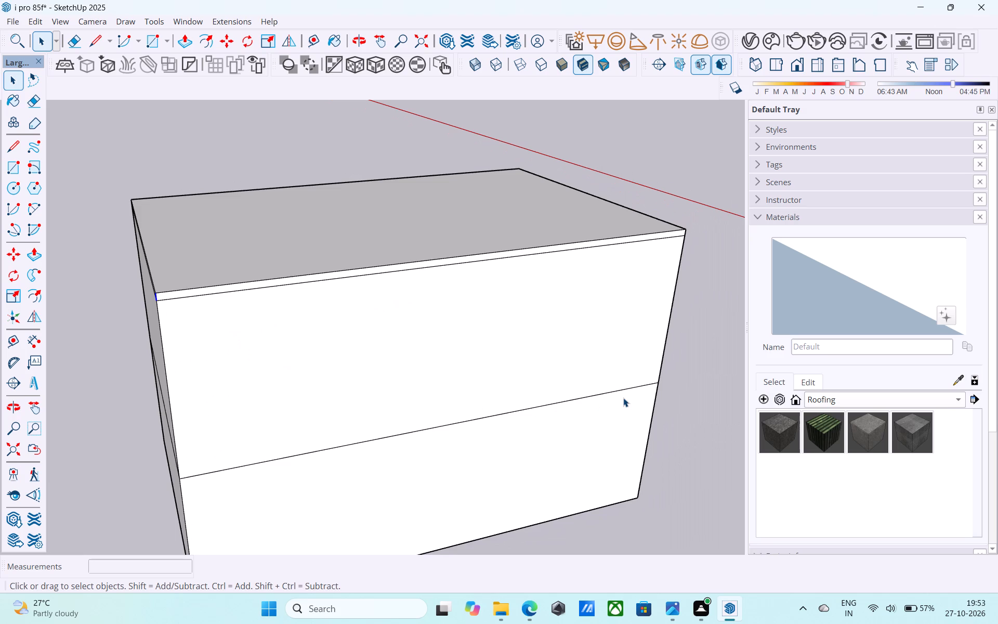
click(666, 384)
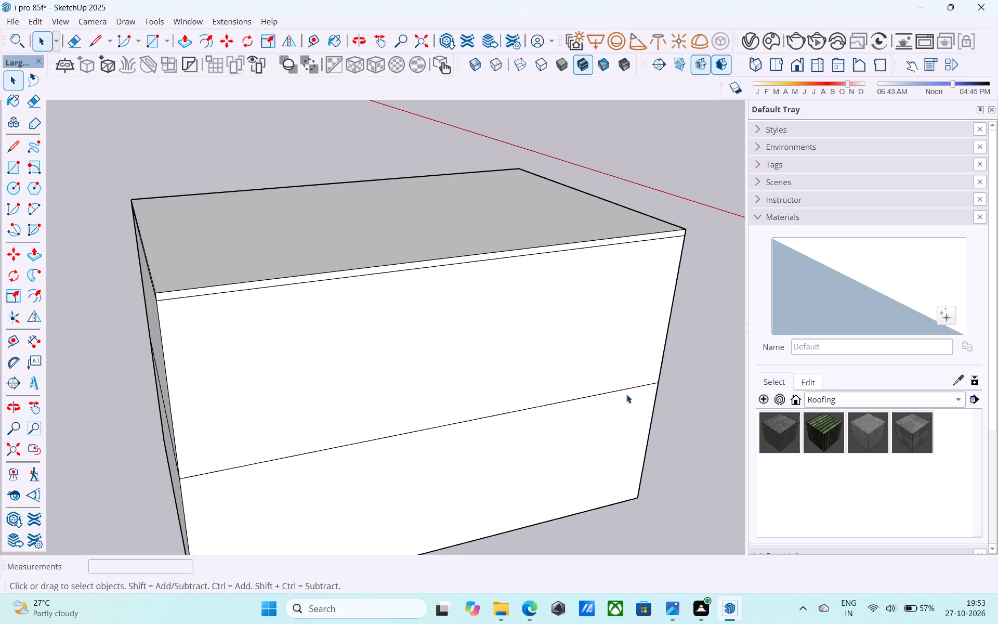
scroll(626, 394, down, 5)
middle_drag(647, 350, 668, 309)
scroll(552, 336, up, 2)
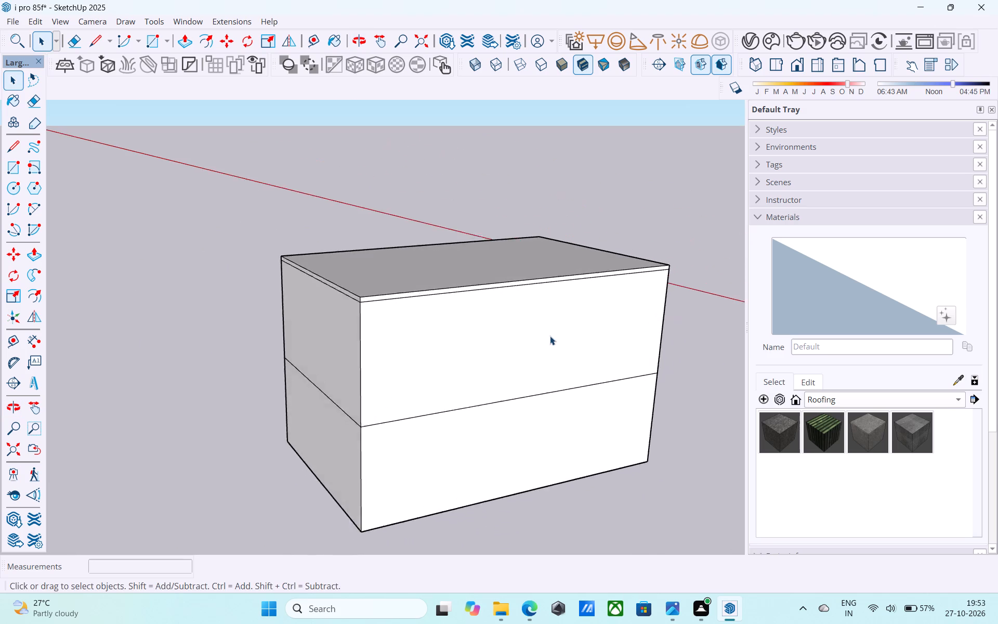
scroll(550, 336, up, 3)
scroll(513, 342, down, 2)
middle_drag(513, 342, 546, 307)
shift+middle_drag(535, 371, 519, 382)
middle_drag(517, 391, 461, 387)
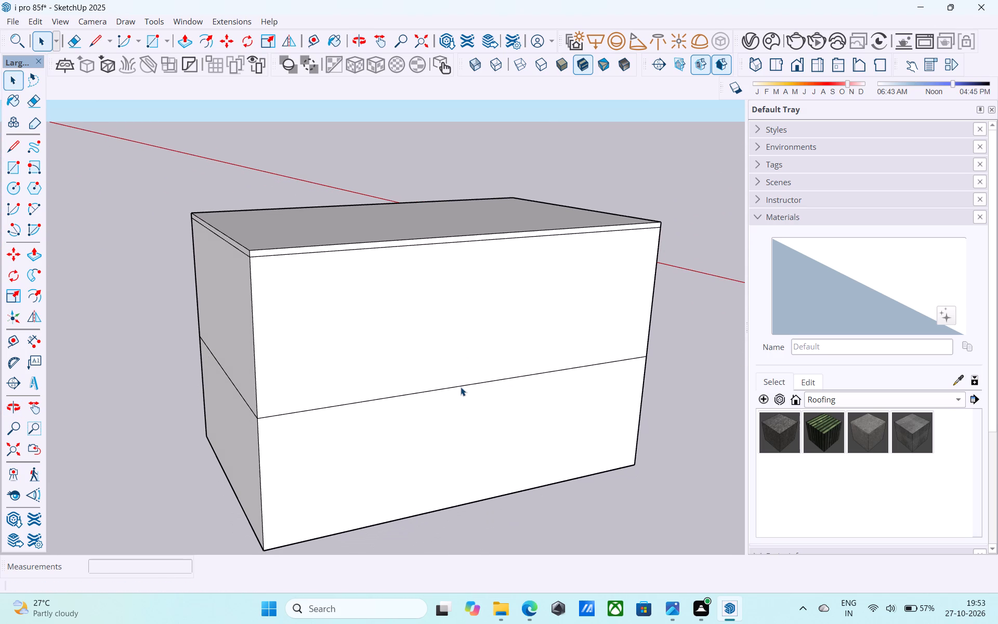
middle_drag(461, 386, 682, 257)
middle_drag(296, 411, 559, 404)
middle_drag(457, 422, 697, 400)
middle_drag(567, 405, 641, 493)
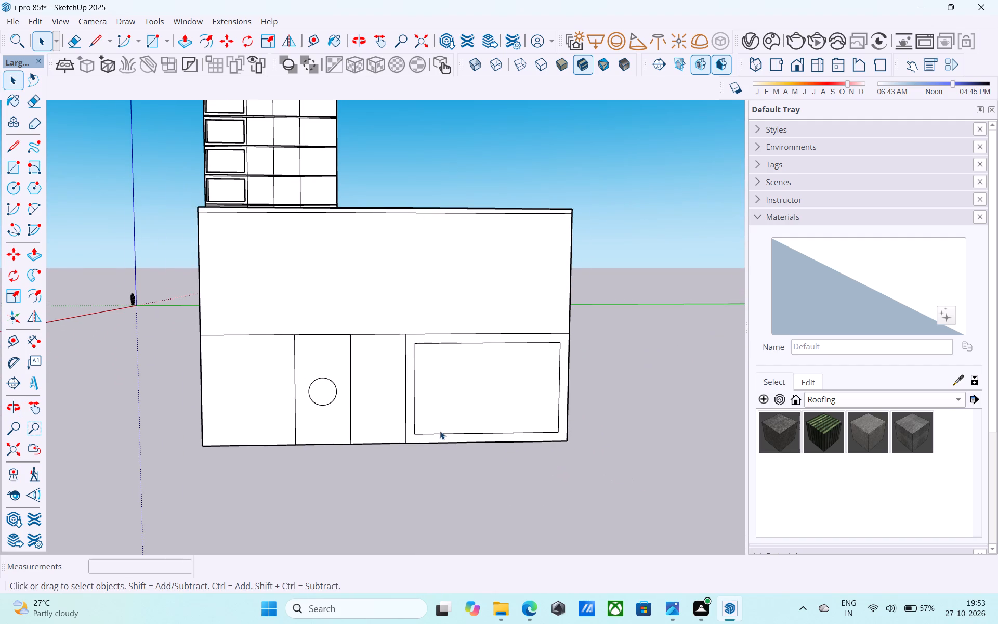
scroll(440, 431, up, 4)
middle_drag(440, 431, 757, 485)
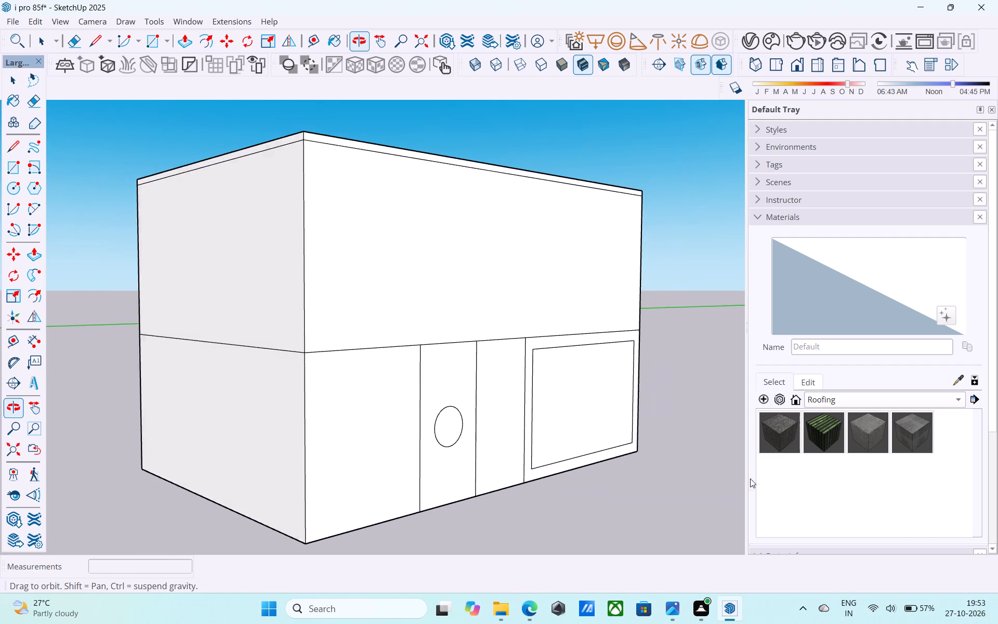
Draw a 1' line up the corner edge from the storey line at the plain-bay end of the facade.
scroll(346, 356, up, 3)
click(325, 350)
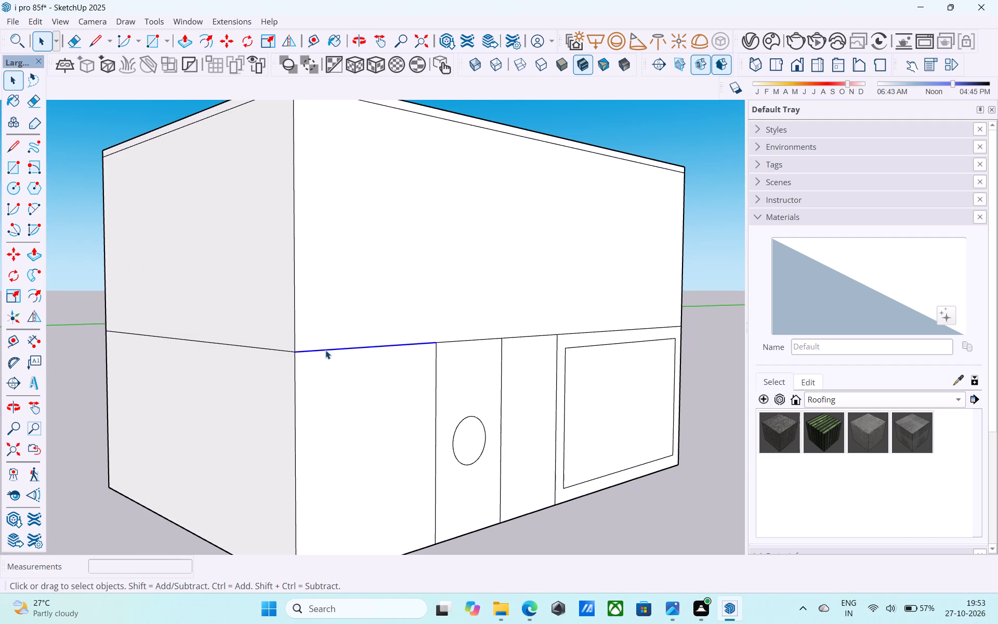
key(l)
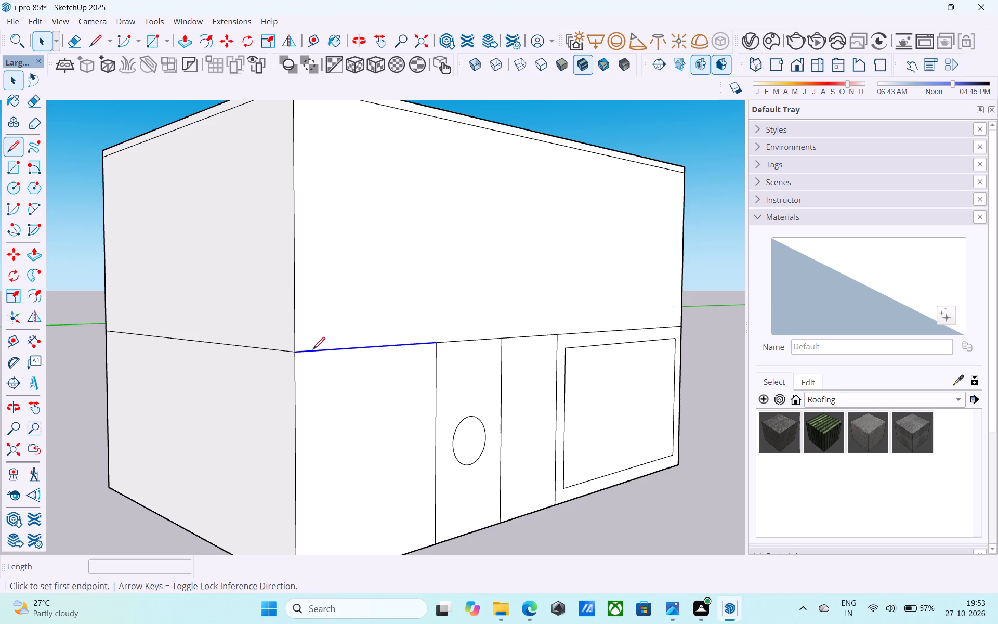
click(295, 352)
scroll(295, 343, up, 7)
middle_click(295, 342)
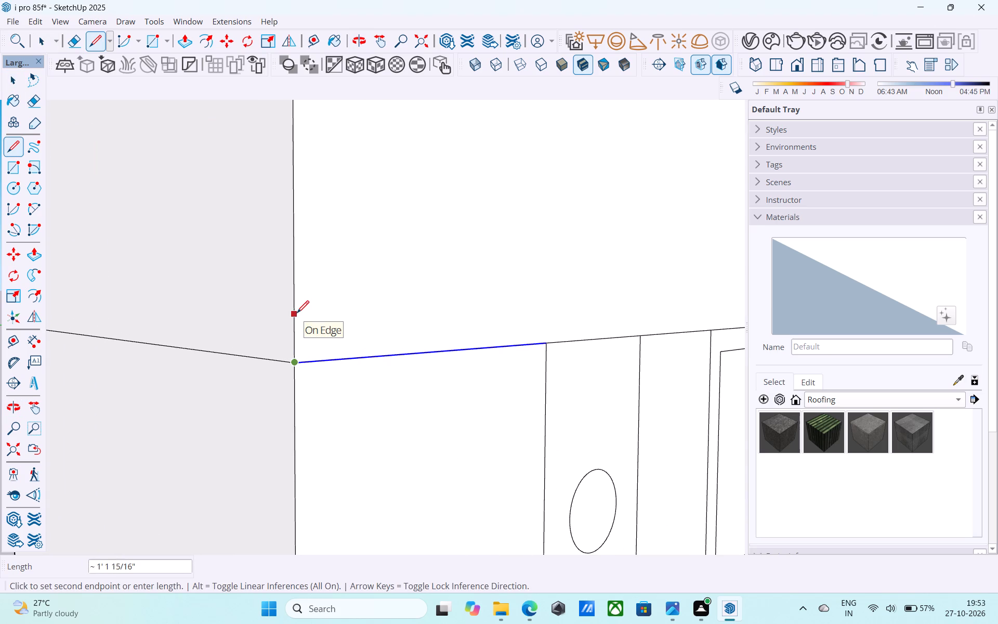
text(1')
key(Return)
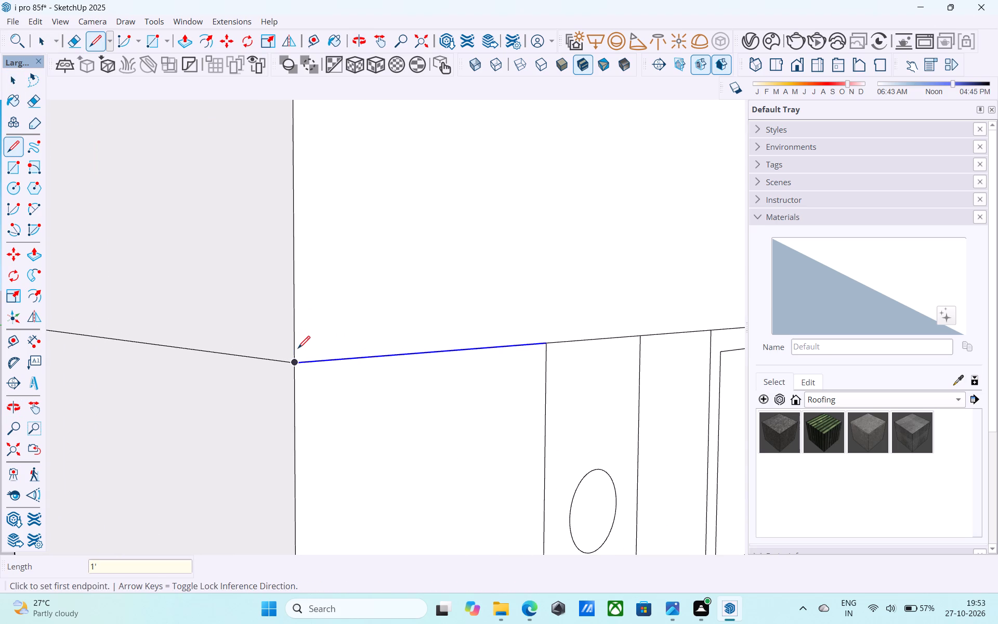
click(298, 349)
key(l)
click(296, 364)
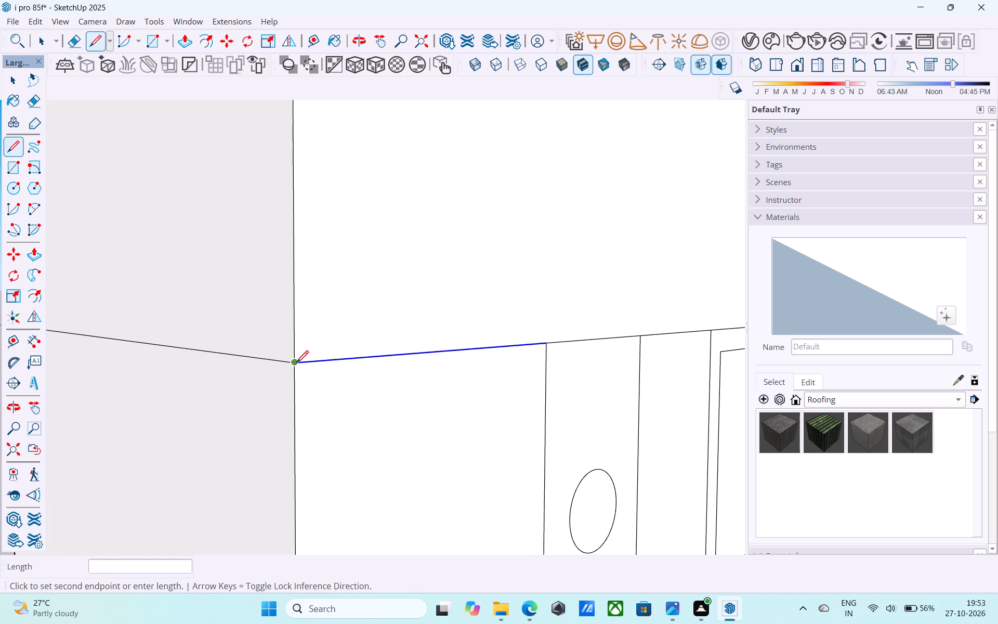
click(297, 322)
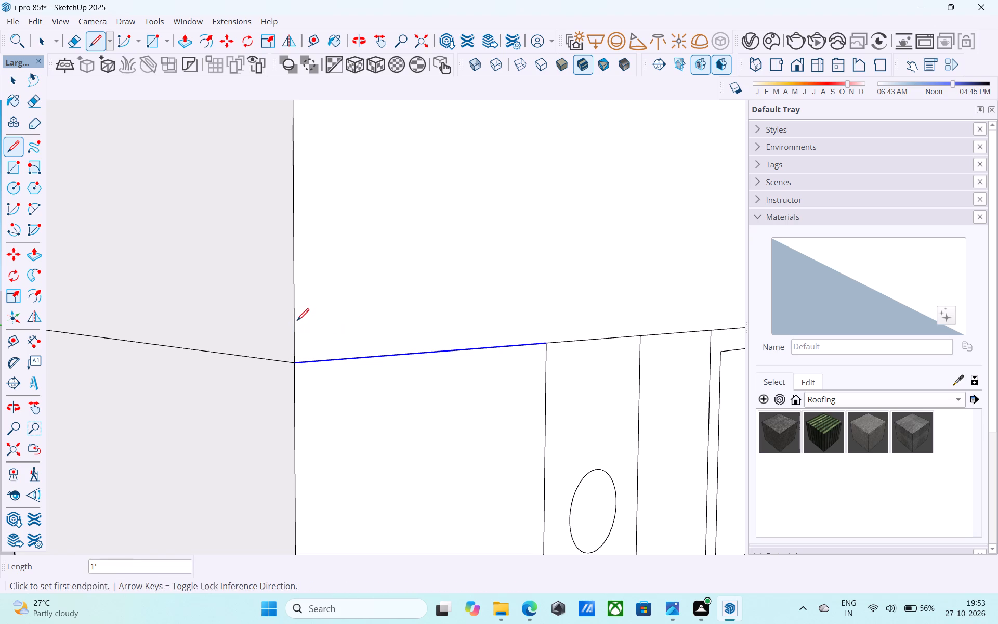
From that 1' mark, draw level lines 40' across the facade and 25' across the adjoining short side.
click(293, 322)
scroll(275, 340, down, 6)
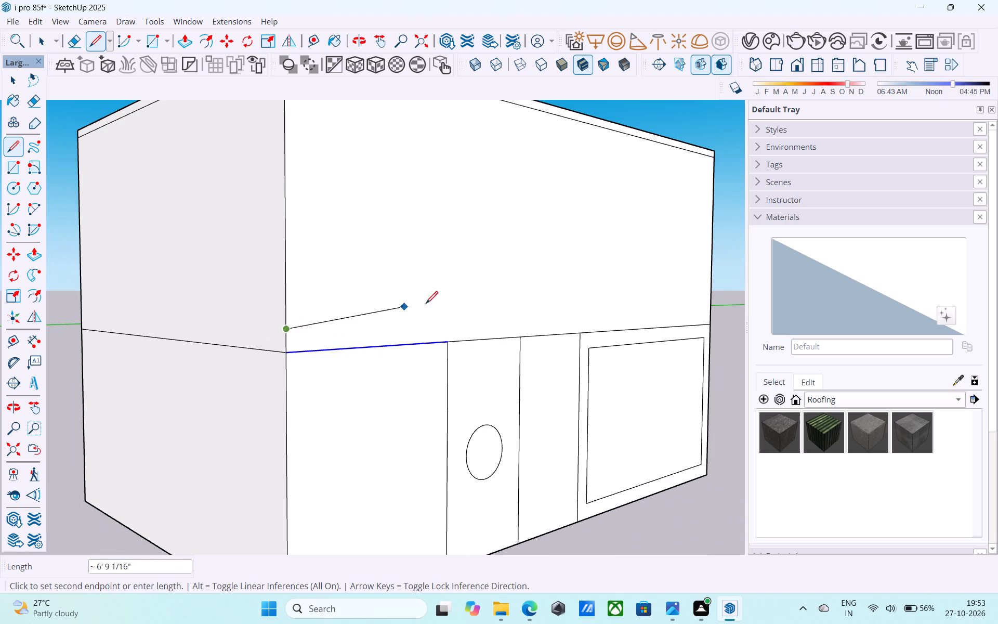
click(711, 312)
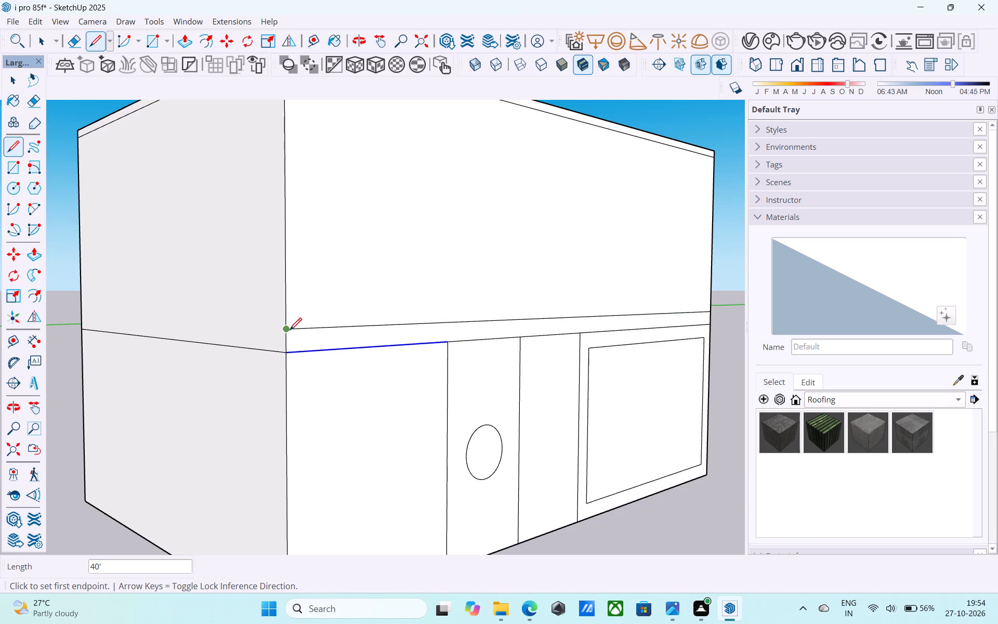
click(284, 329)
scroll(550, 322, down, 5)
middle_drag(305, 332, 730, 416)
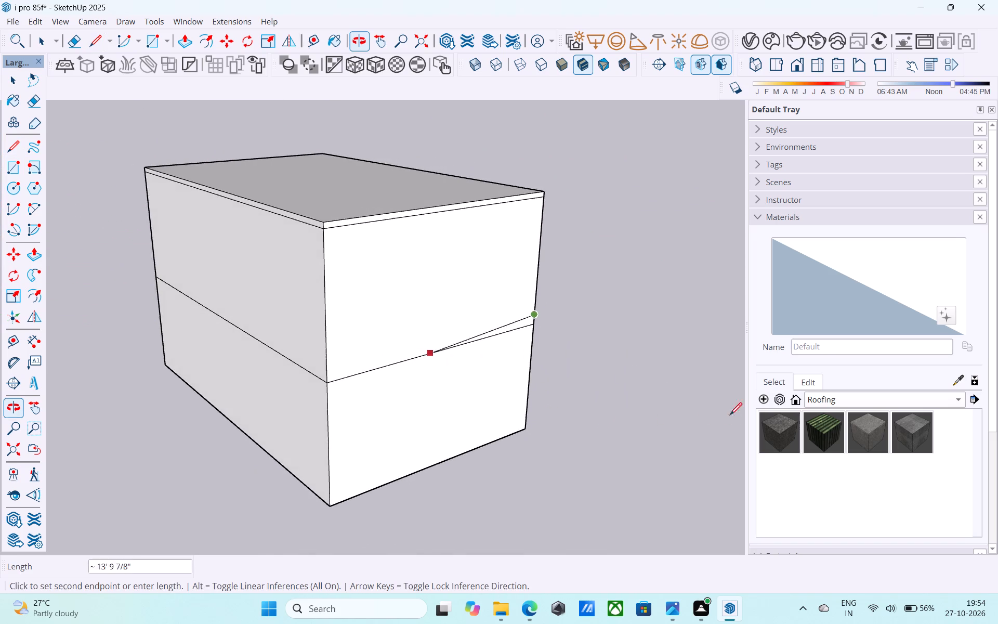
middle_drag(730, 416, 734, 418)
scroll(366, 362, up, 4)
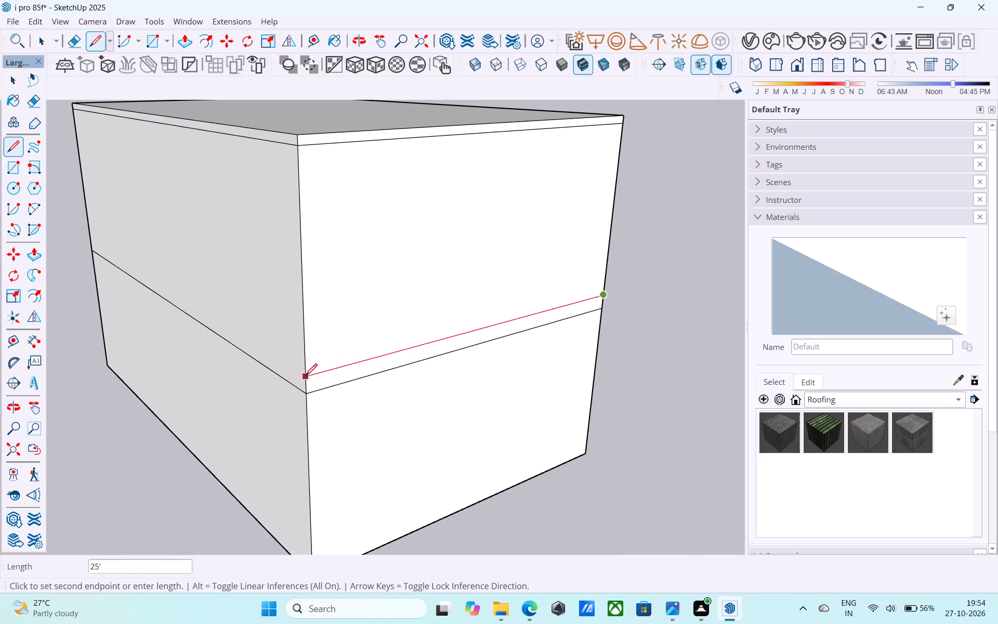
click(305, 377)
Continue the band line 40' along the rear long side and 25' across the remaining short side, closing the loop.
click(305, 379)
scroll(308, 380, down, 6)
middle_drag(120, 380, 550, 376)
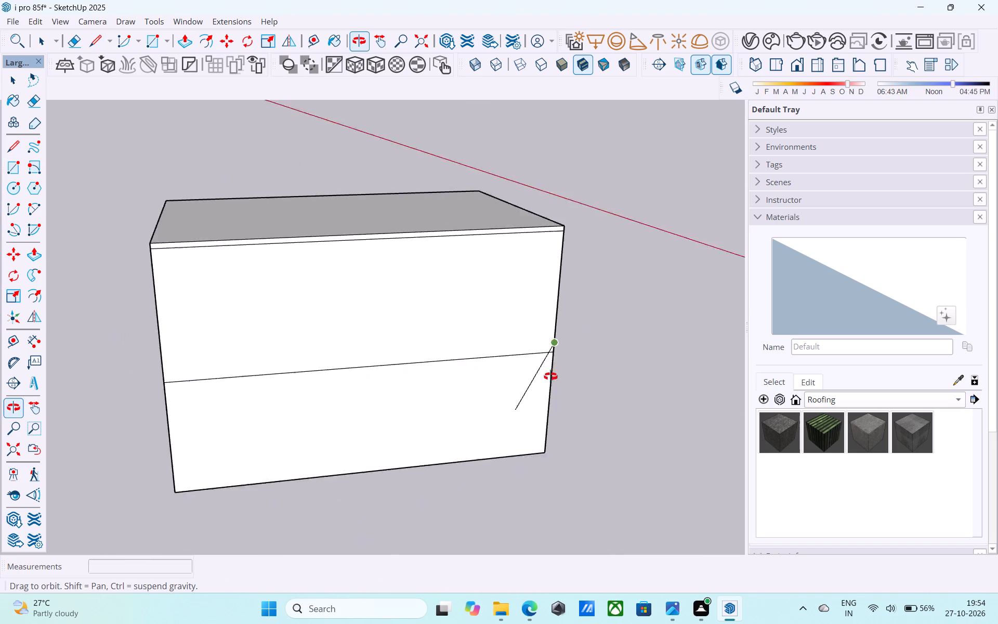
middle_drag(550, 376, 640, 358)
scroll(323, 373, up, 1)
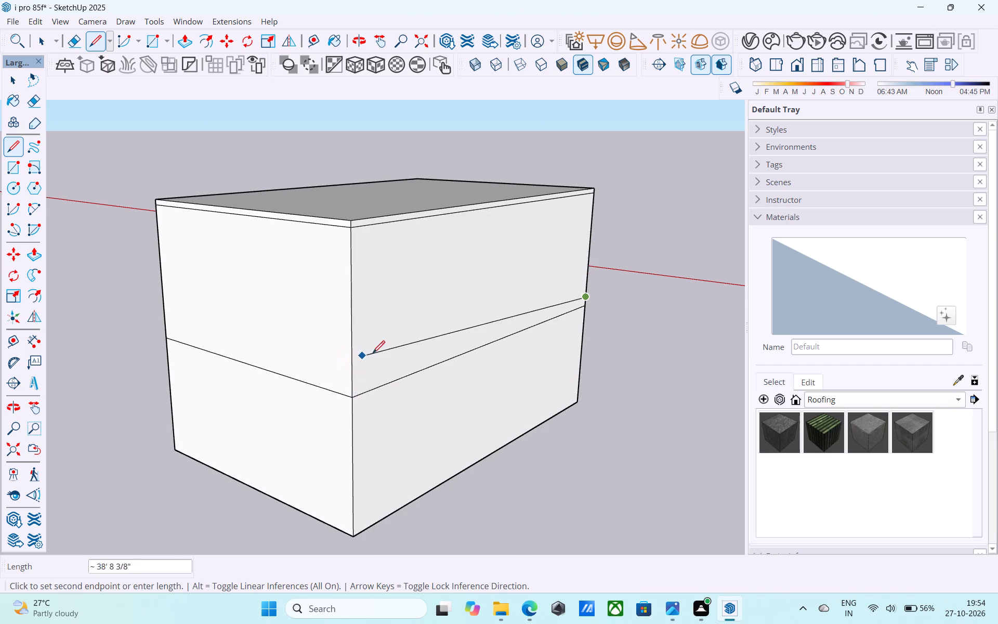
scroll(375, 353, up, 4)
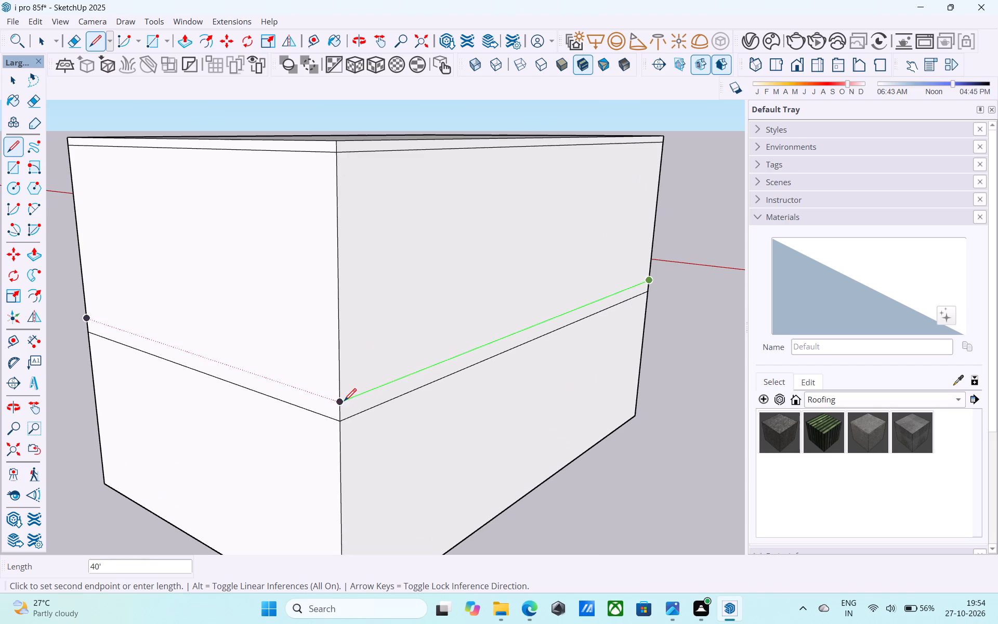
click(344, 402)
click(338, 408)
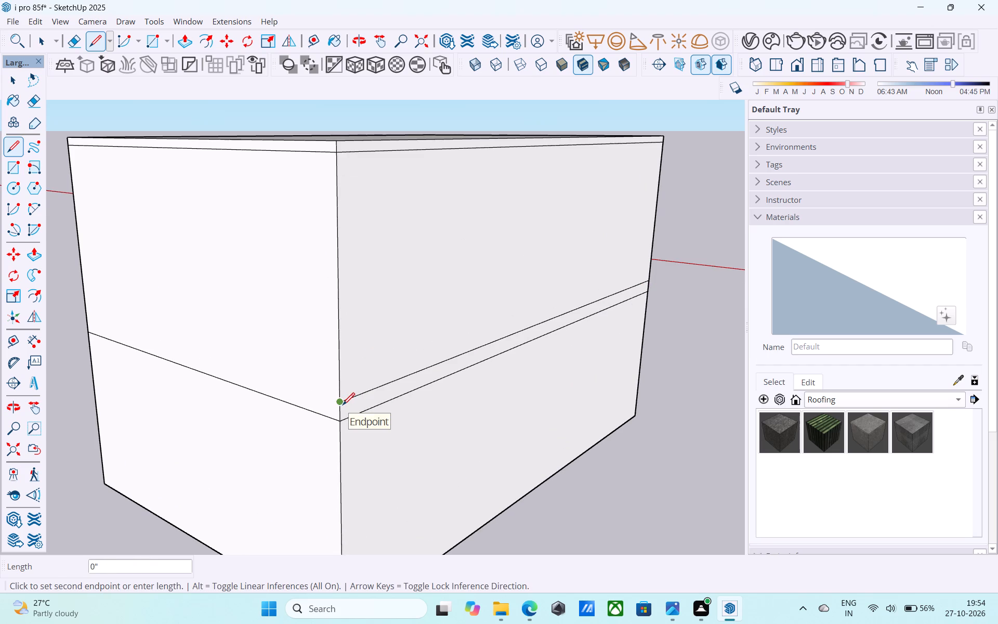
scroll(343, 406, down, 6)
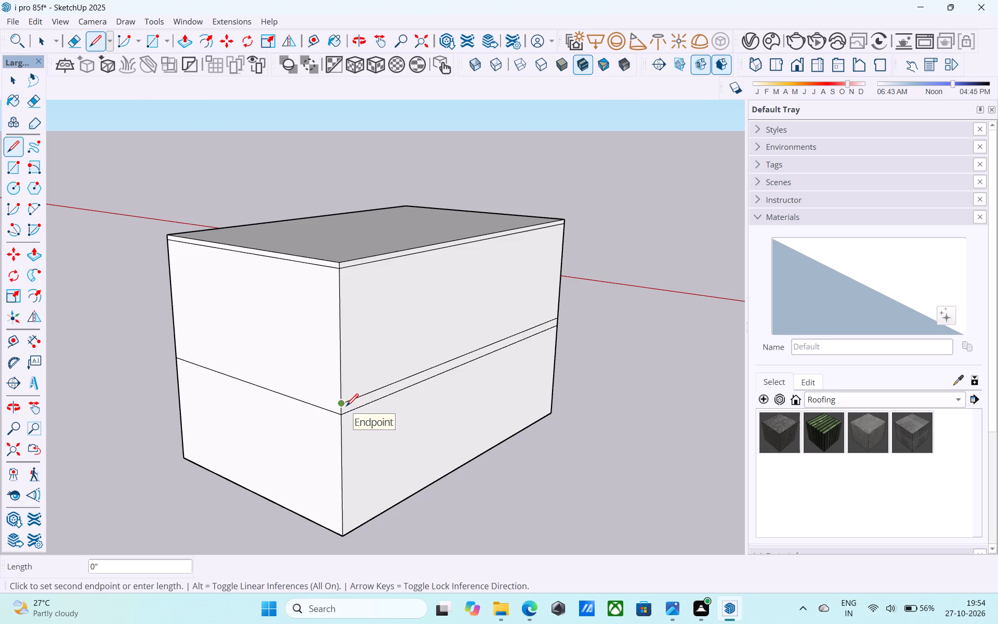
middle_drag(346, 407, 488, 402)
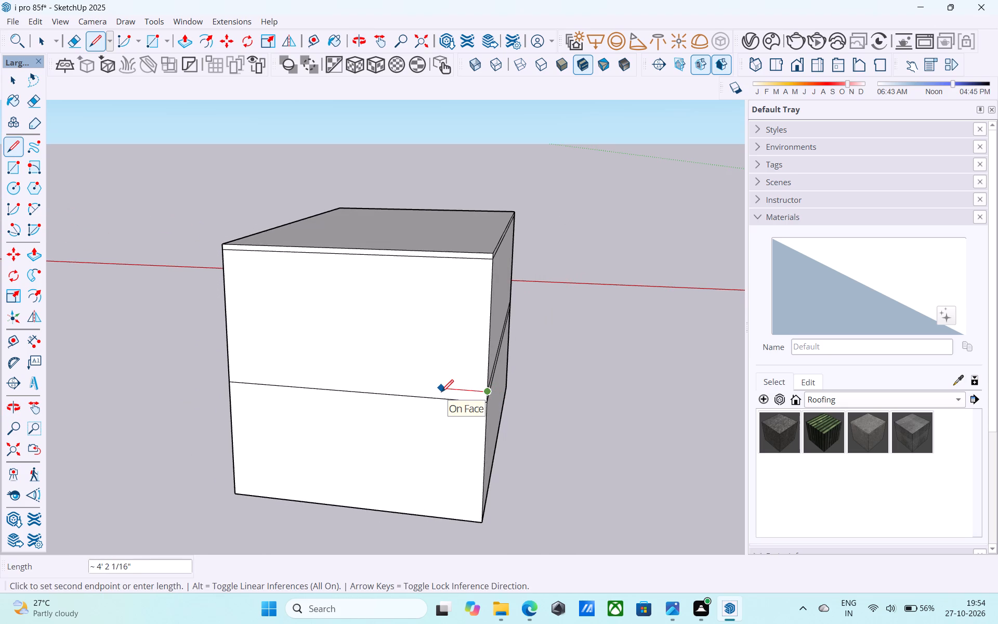
click(231, 374)
middle_drag(233, 374, 543, 391)
scroll(408, 391, up, 2)
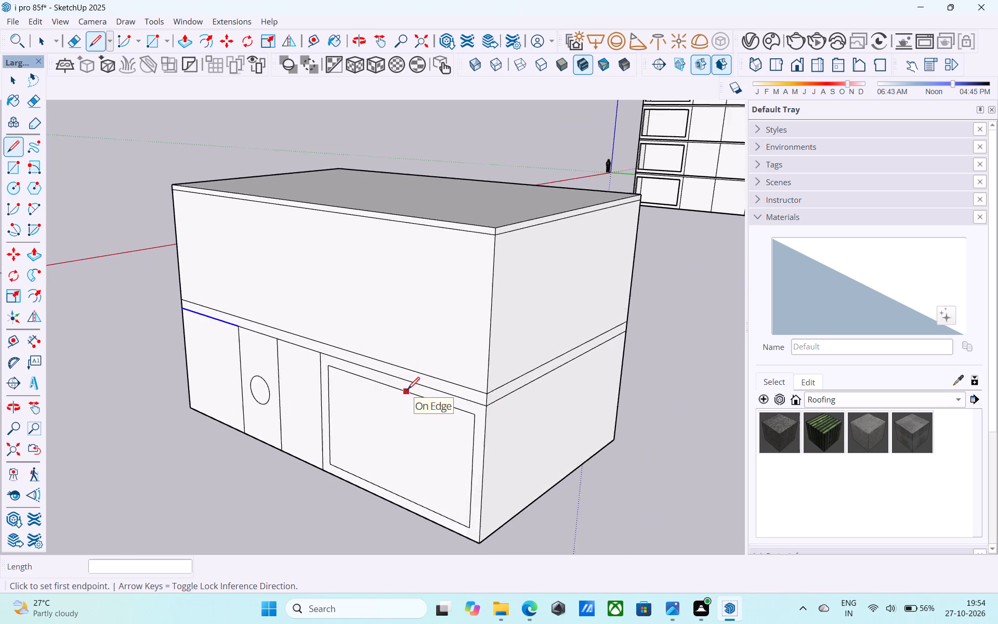
scroll(408, 391, up, 2)
scroll(408, 391, down, 5)
key(space)
Draw a 13' vertical line from the divider beside the framed bay up to the roof slab's lower edge.
shift+middle_drag(517, 363, 498, 379)
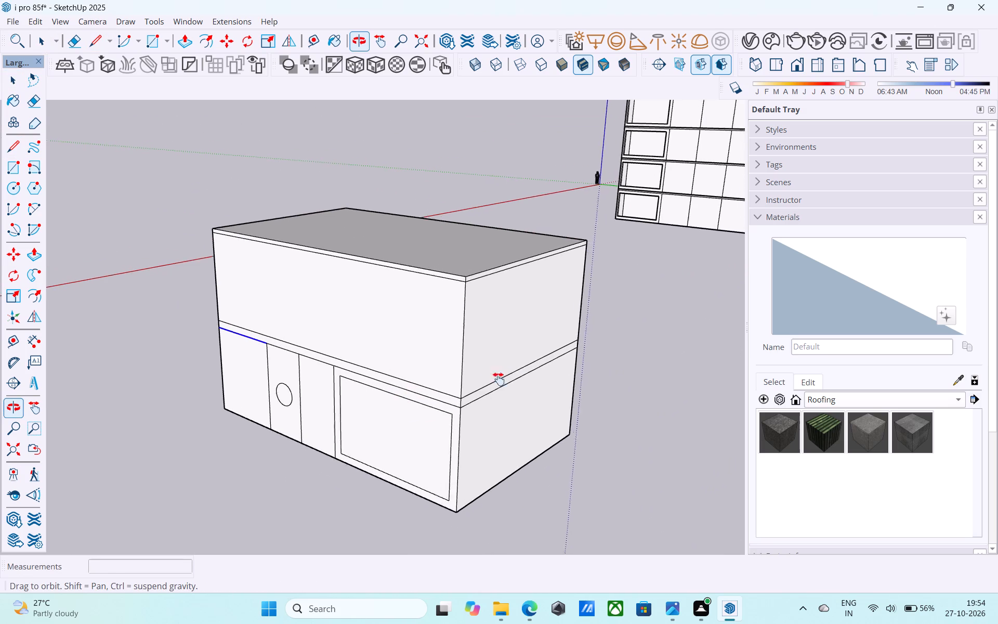
shift+middle_drag(498, 379, 623, 350)
shift+middle_drag(430, 382, 434, 379)
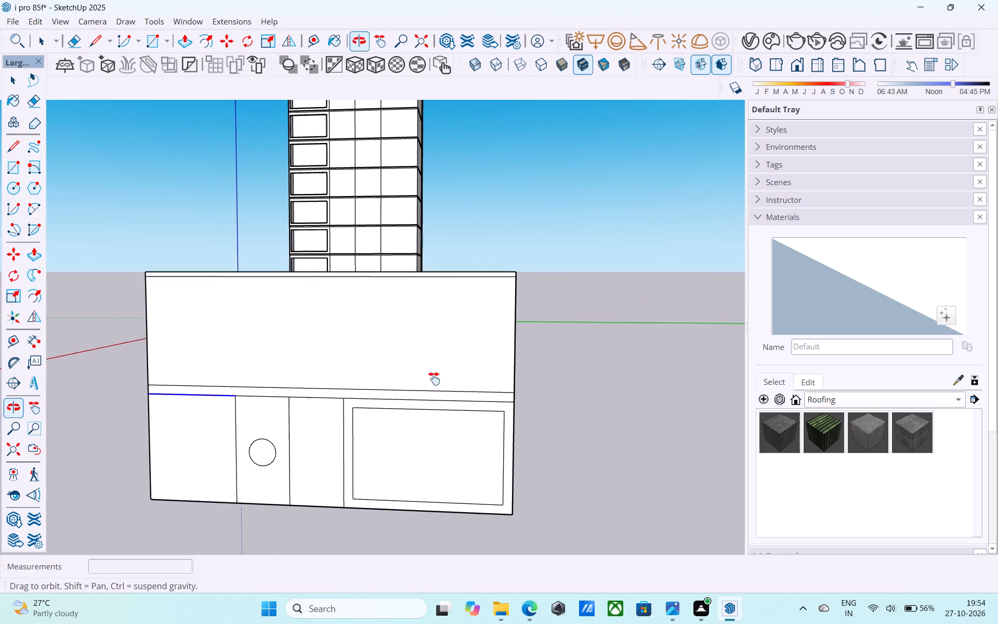
shift+middle_drag(434, 379, 480, 371)
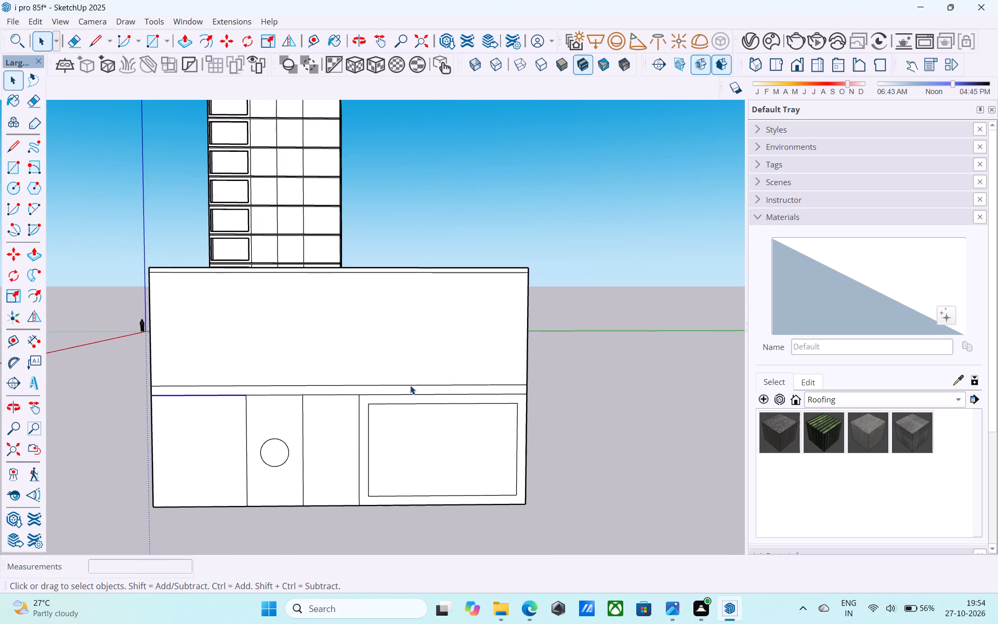
shift+middle_drag(360, 396, 360, 406)
key(l)
scroll(360, 406, up, 5)
click(360, 406)
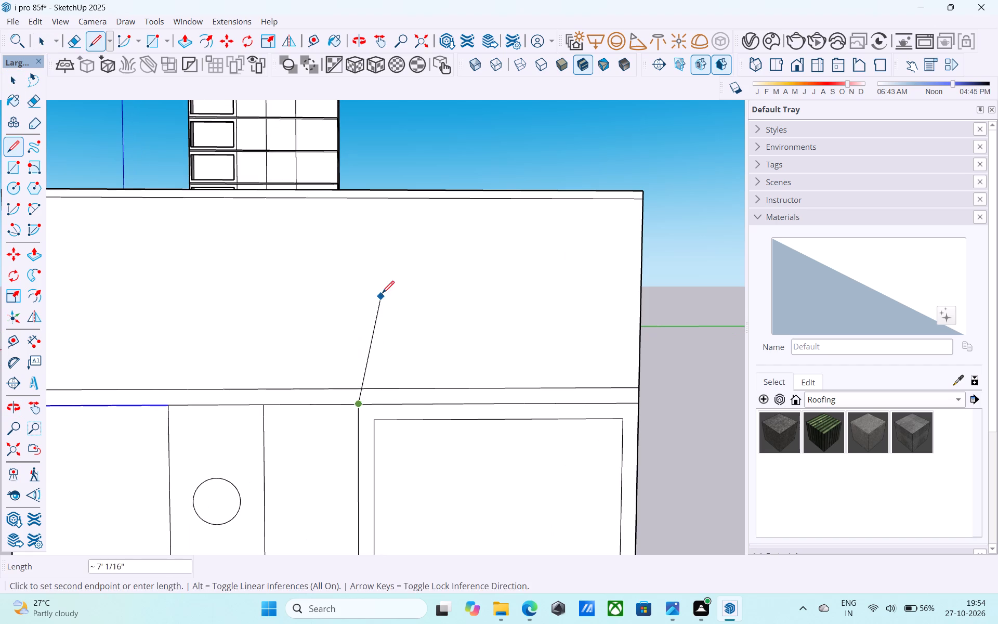
scroll(382, 293, down, 4)
shift+middle_drag(382, 294, 381, 448)
scroll(371, 402, up, 5)
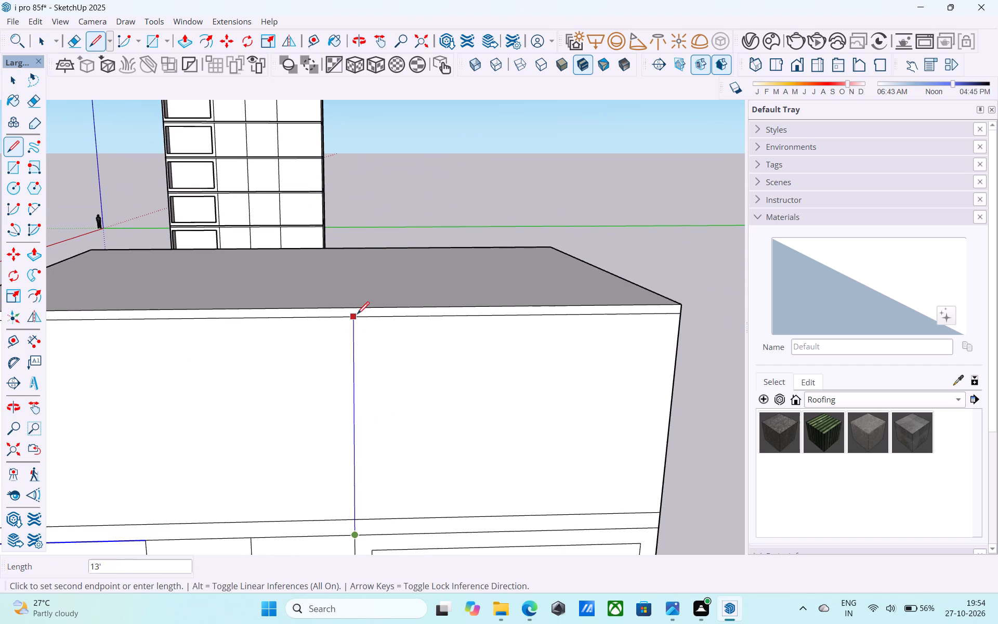
click(355, 317)
Draw a vertical line from the divider beside the circle bay, on the framed-bay side, up to the roof slab's lower edge.
scroll(355, 317, down, 2)
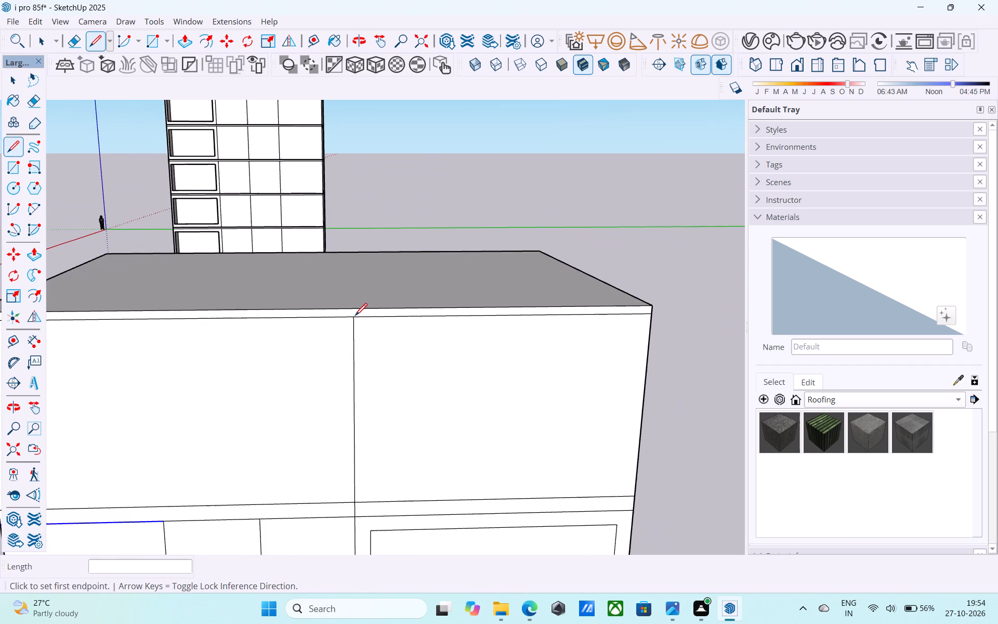
scroll(355, 317, down, 4)
shift+middle_drag(295, 406, 323, 392)
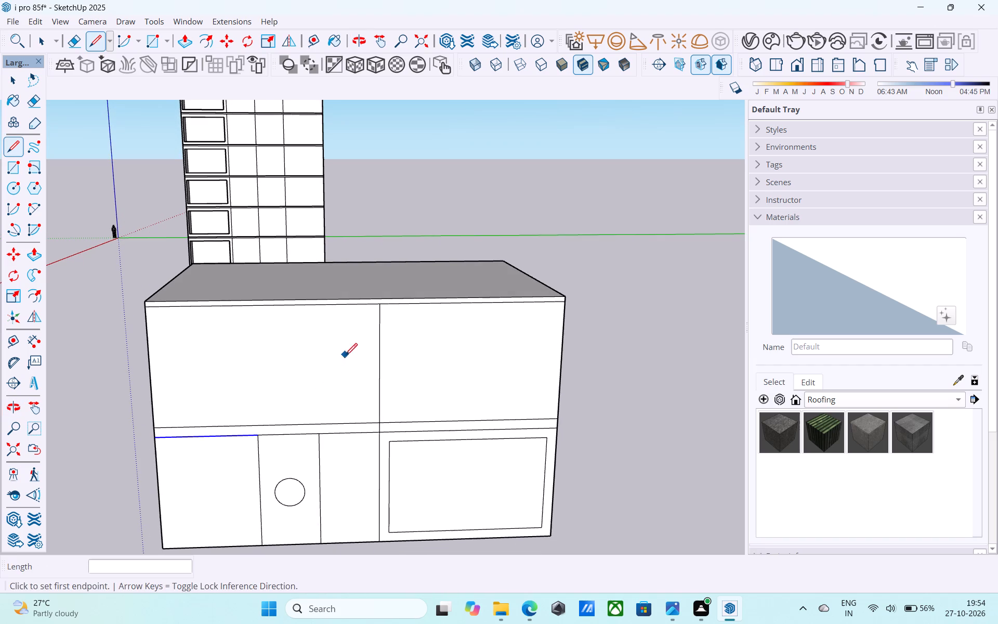
shift+middle_drag(353, 387, 430, 353)
middle_drag(421, 346, 474, 298)
scroll(393, 363, up, 5)
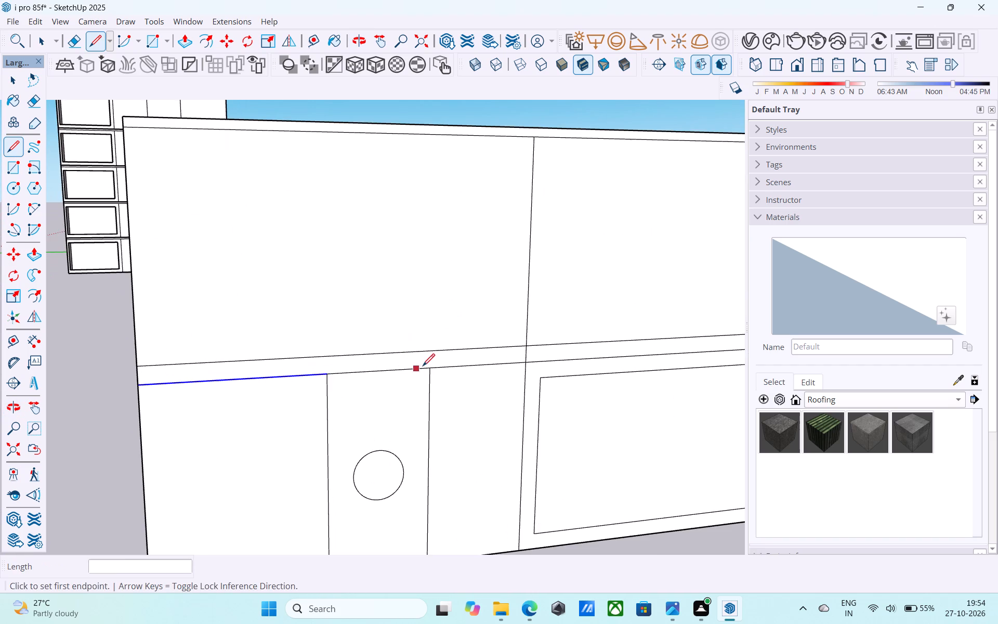
click(427, 367)
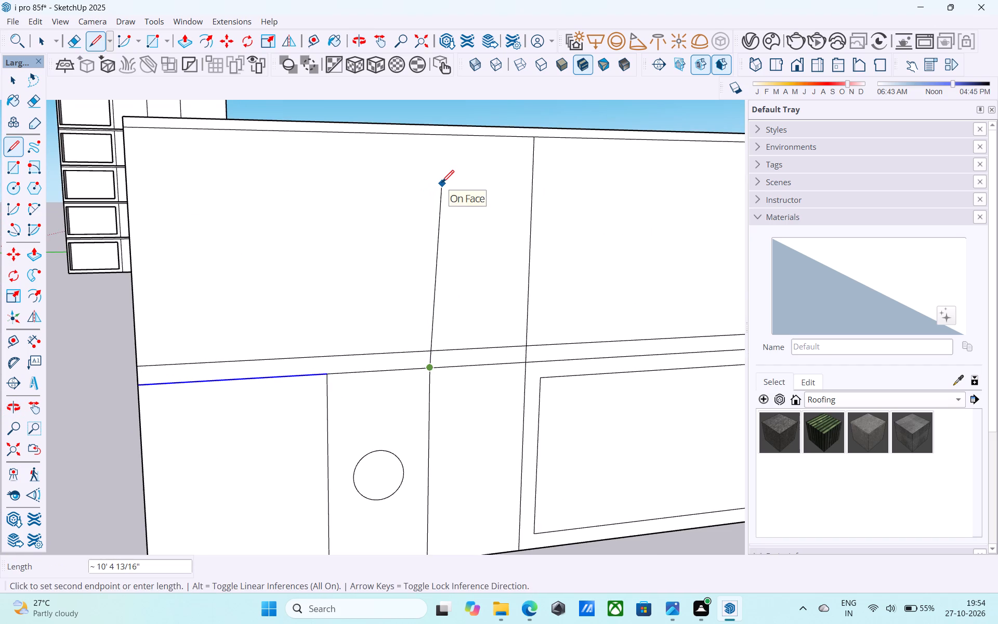
shift+middle_drag(442, 183, 429, 302)
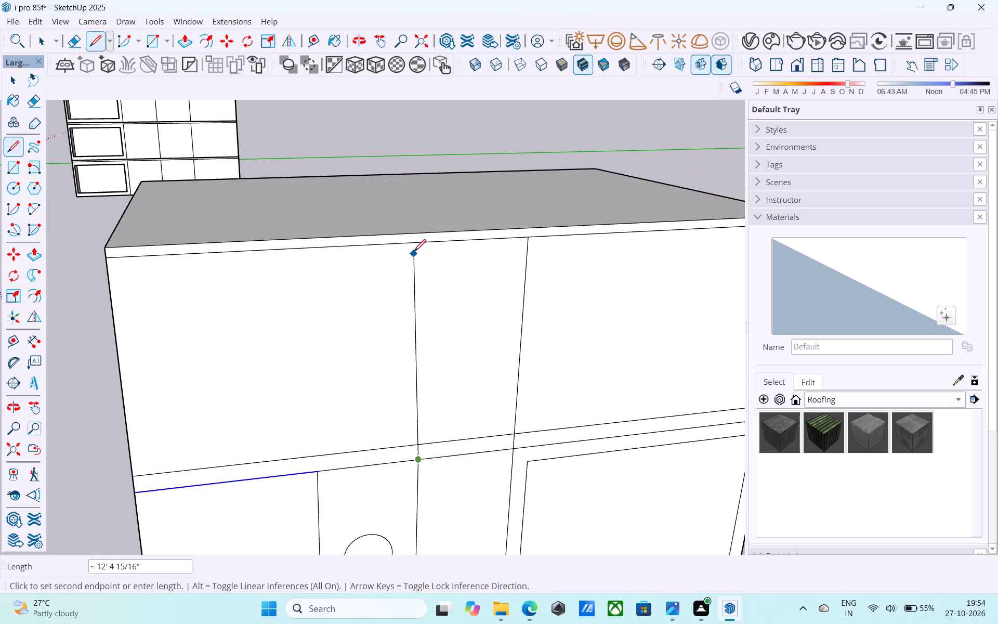
click(420, 243)
scroll(404, 249, down, 6)
scroll(521, 244, down, 4)
middle_drag(521, 246, 513, 259)
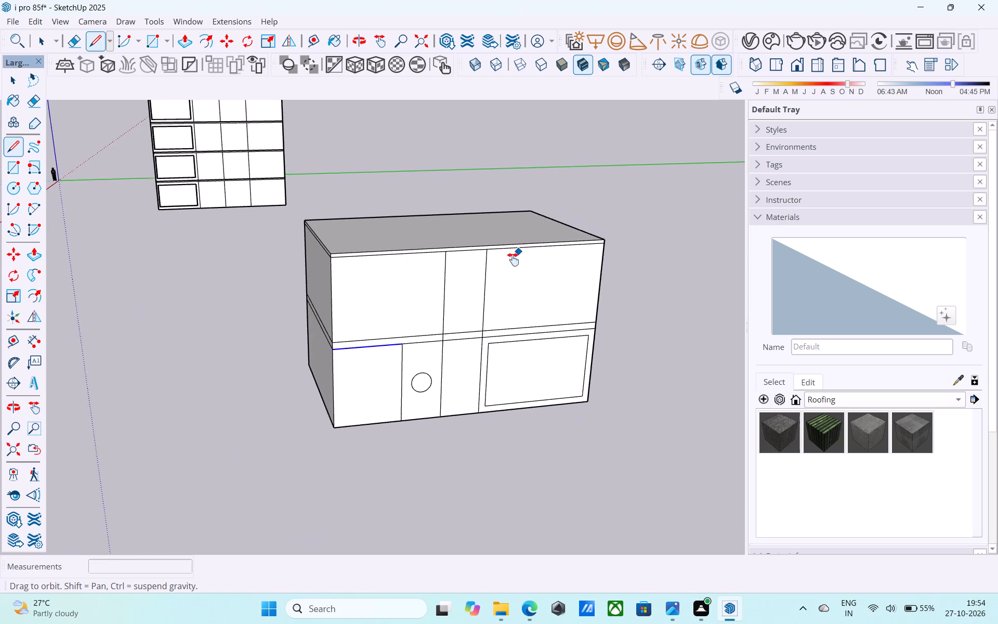
Offset the outline of the upper-storey bay above the framed bay inward, entering 1' and correcting it to 2'.
middle_drag(513, 259, 476, 200)
shift+middle_drag(487, 263, 385, 306)
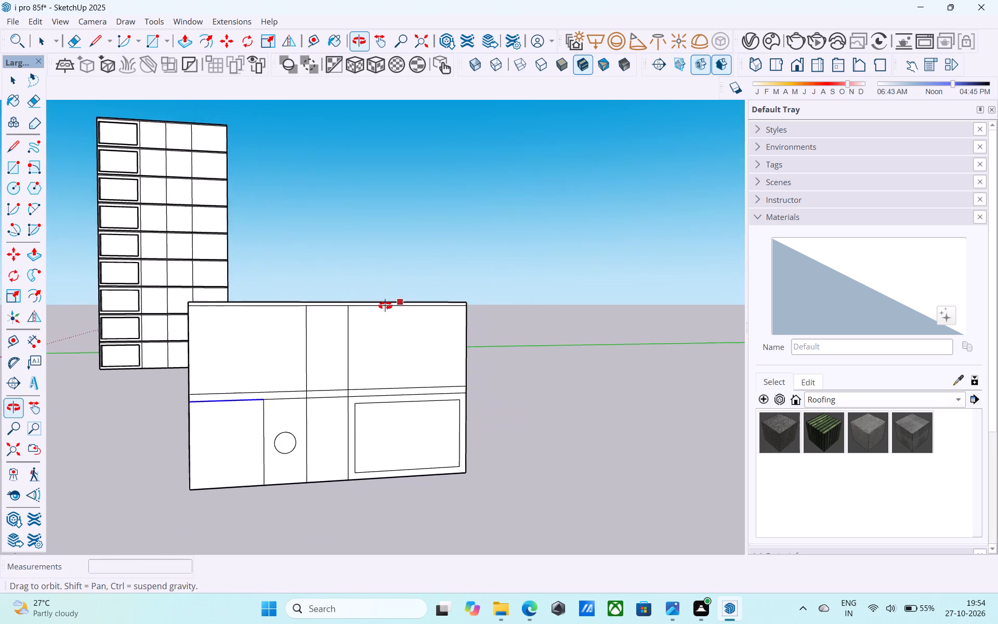
shift+middle_drag(385, 306, 352, 317)
scroll(390, 350, up, 5)
key(space)
click(392, 350)
scroll(392, 350, up, 4)
key(f)
click(392, 350)
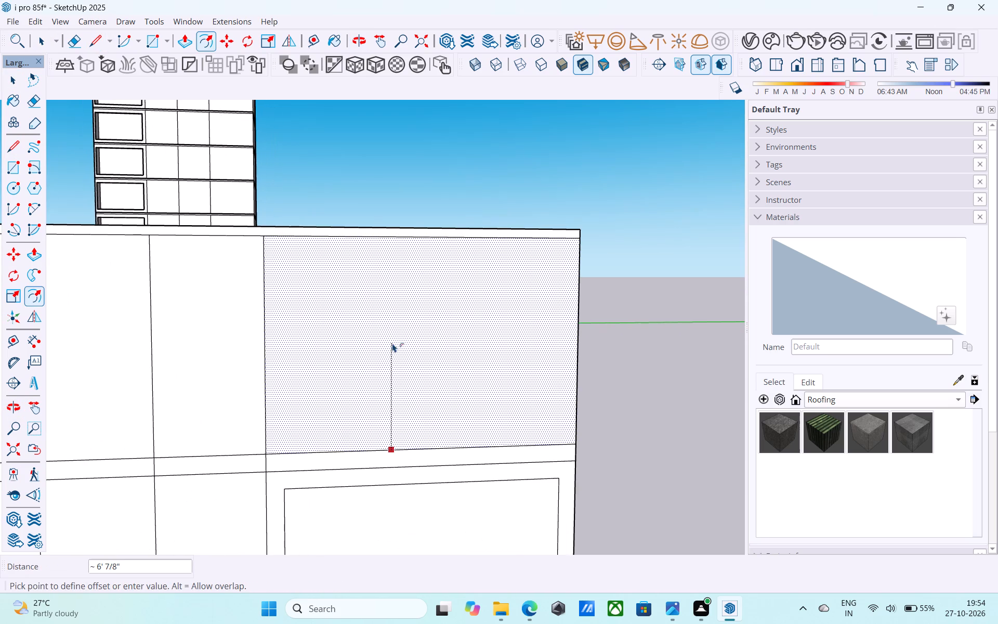
key(1)
key(apostrophe)
key(Return)
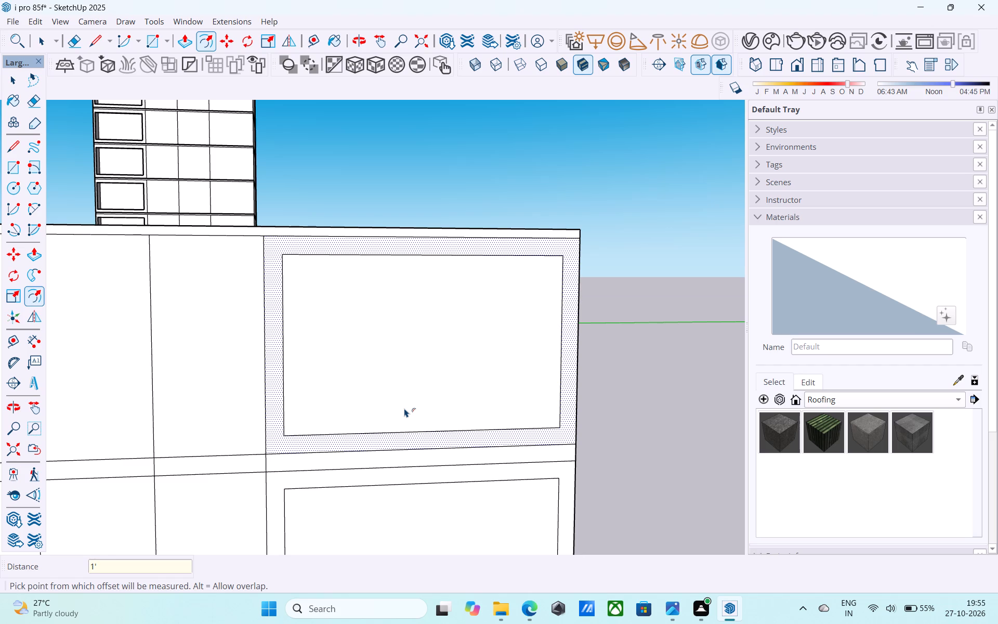
text(2')
key(Return)
key(space)
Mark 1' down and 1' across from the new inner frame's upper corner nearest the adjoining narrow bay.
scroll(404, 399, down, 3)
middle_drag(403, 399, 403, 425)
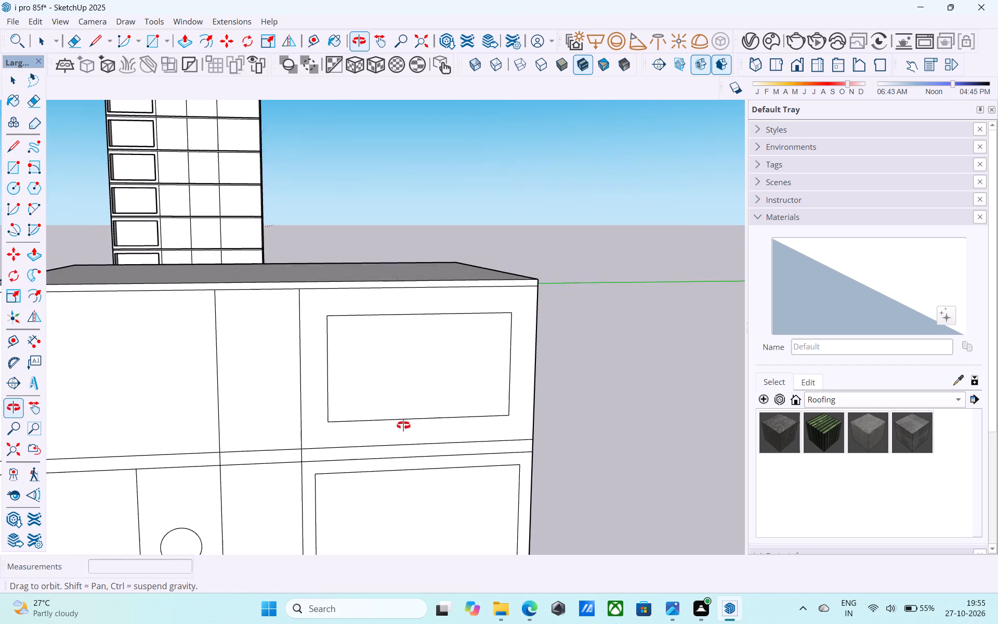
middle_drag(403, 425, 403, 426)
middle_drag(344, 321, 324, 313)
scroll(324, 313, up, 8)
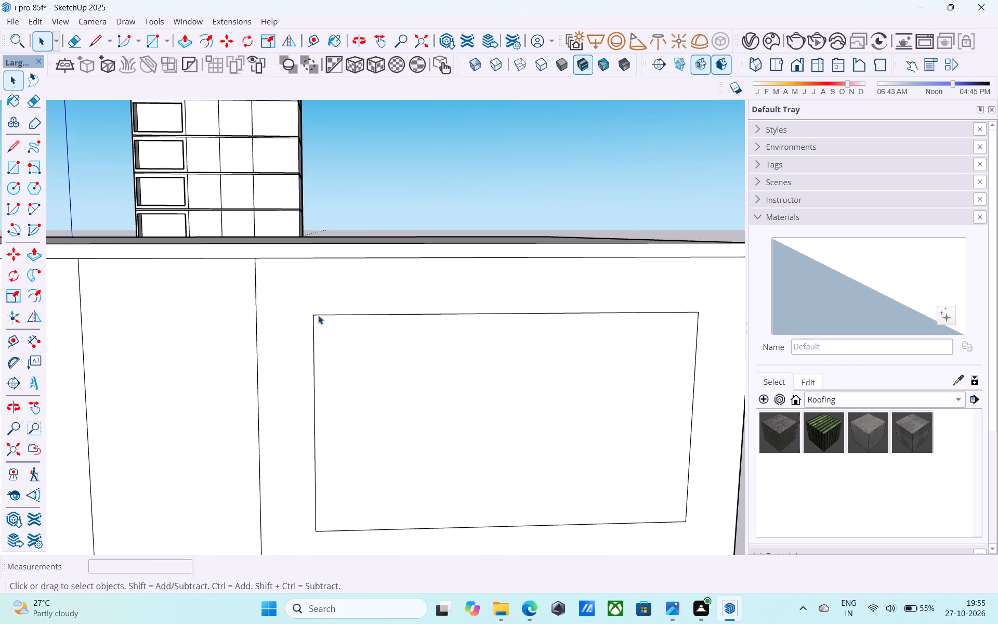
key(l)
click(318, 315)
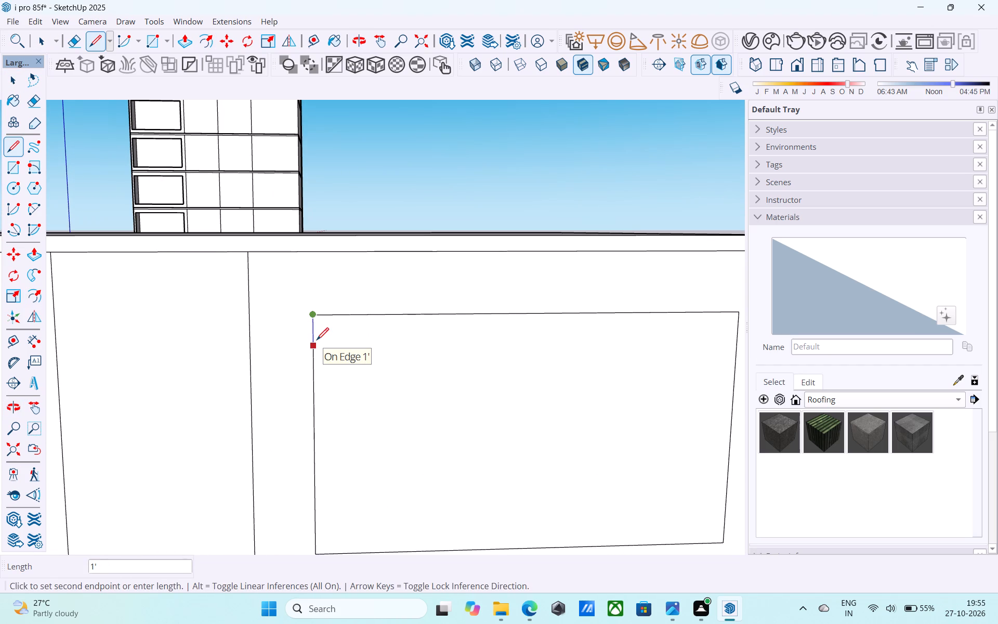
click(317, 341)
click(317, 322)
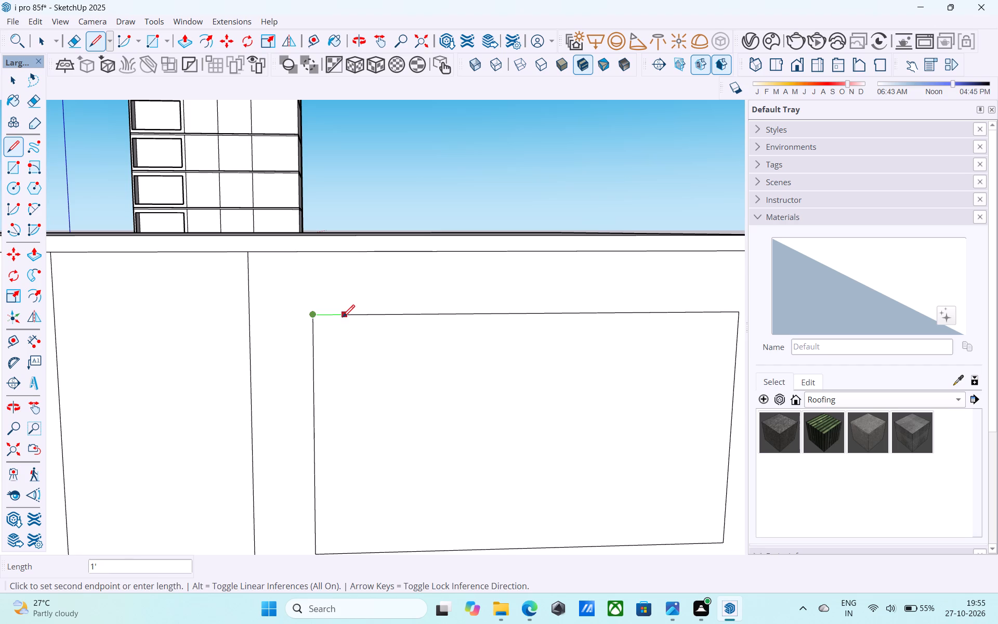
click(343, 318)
Set the arc to 50 sides.
key(a)
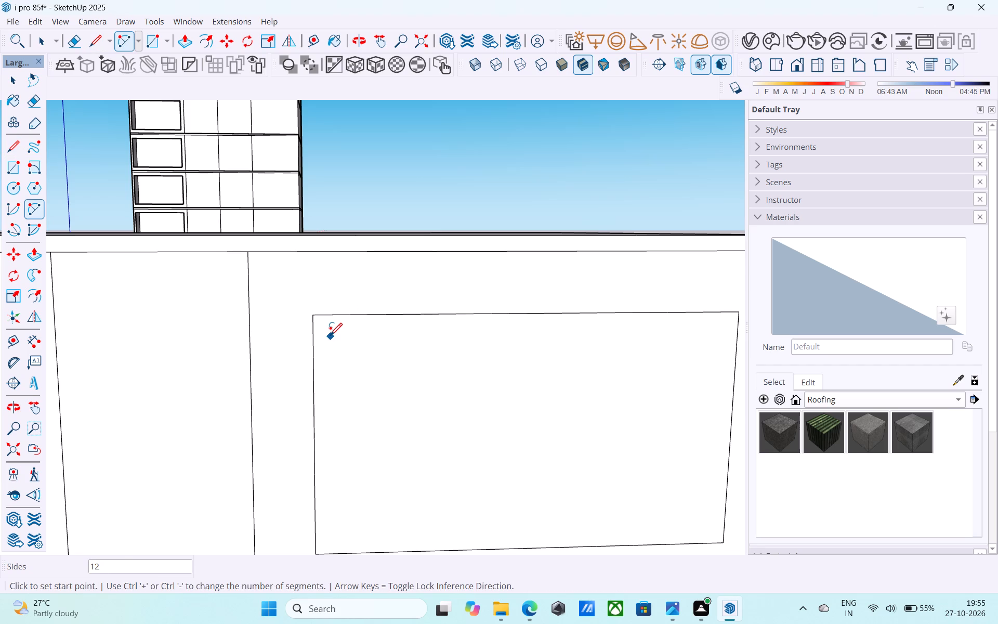
key(5)
key(0)
key(Return)
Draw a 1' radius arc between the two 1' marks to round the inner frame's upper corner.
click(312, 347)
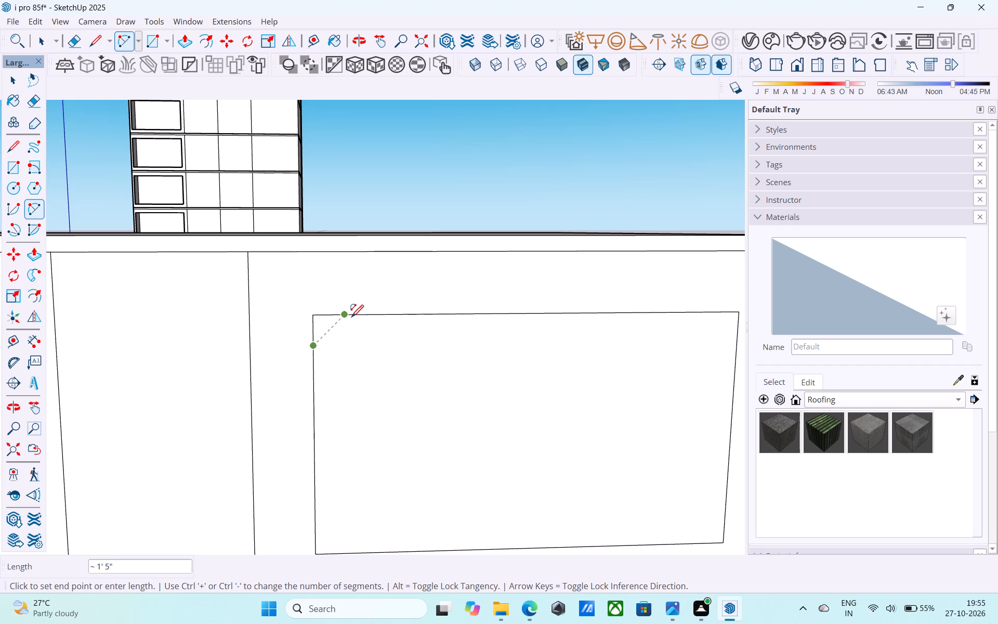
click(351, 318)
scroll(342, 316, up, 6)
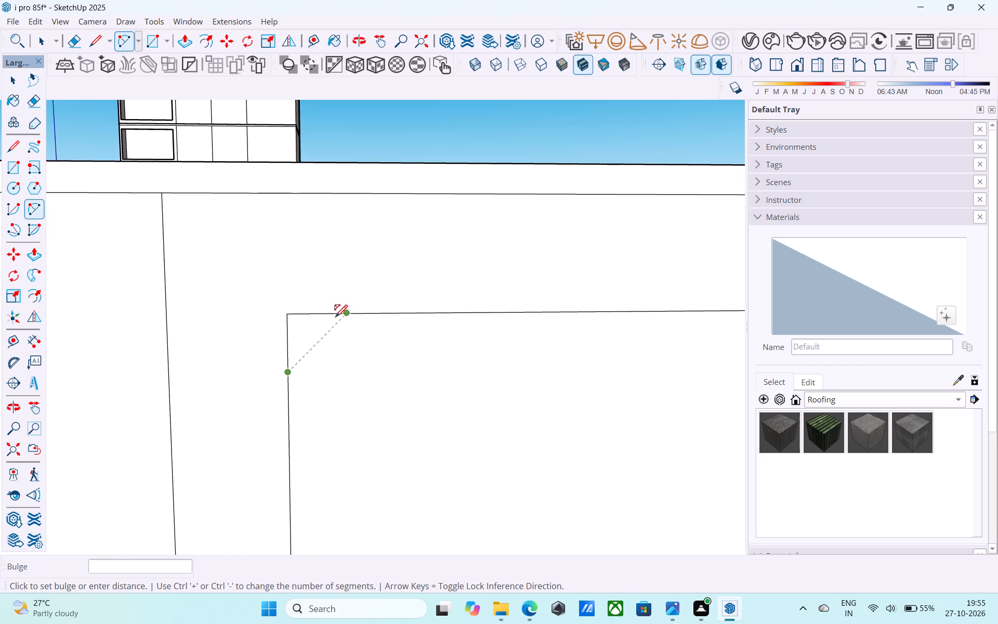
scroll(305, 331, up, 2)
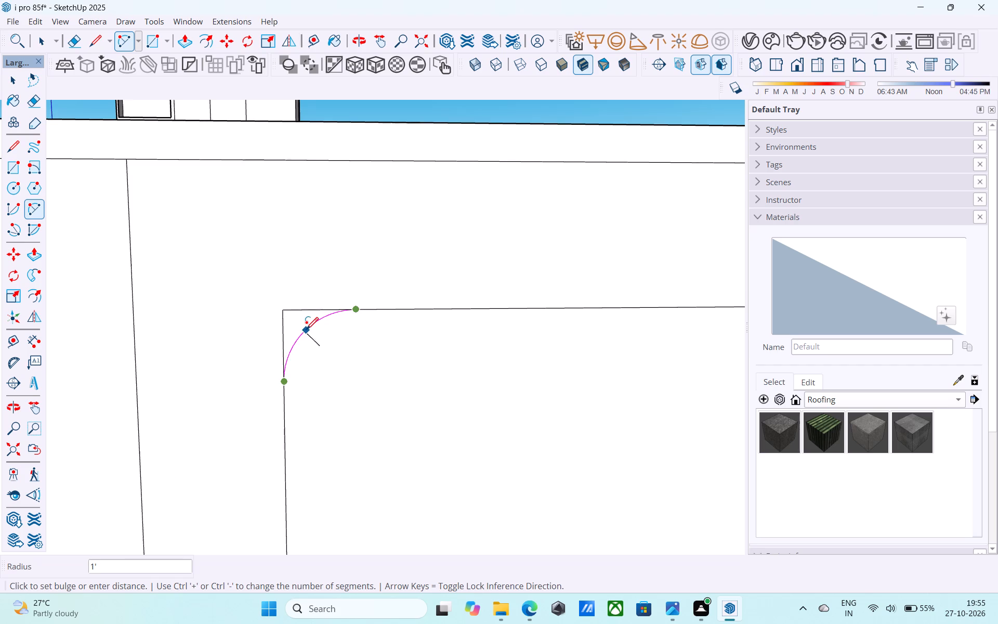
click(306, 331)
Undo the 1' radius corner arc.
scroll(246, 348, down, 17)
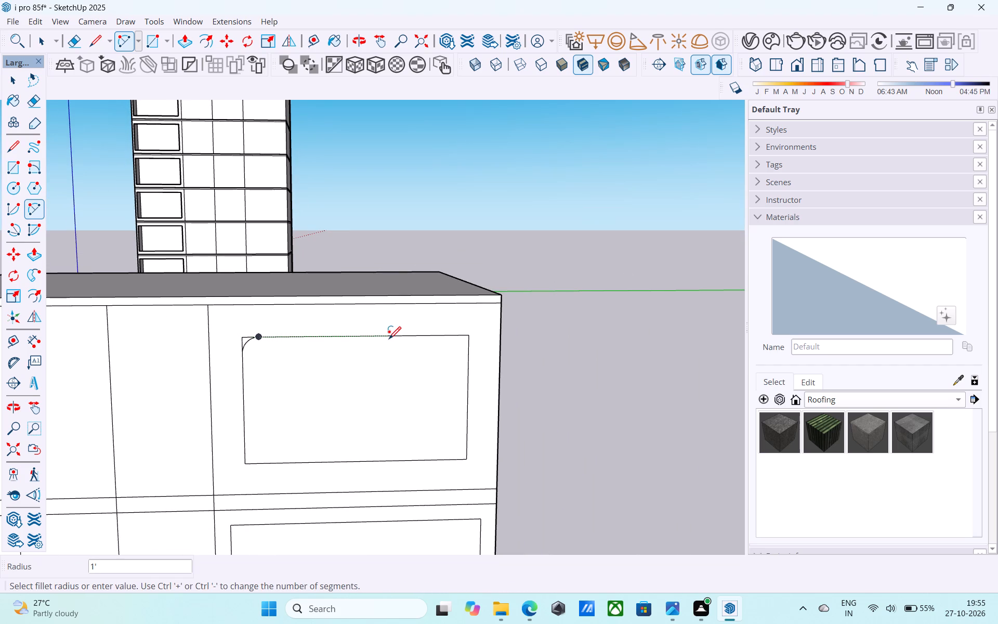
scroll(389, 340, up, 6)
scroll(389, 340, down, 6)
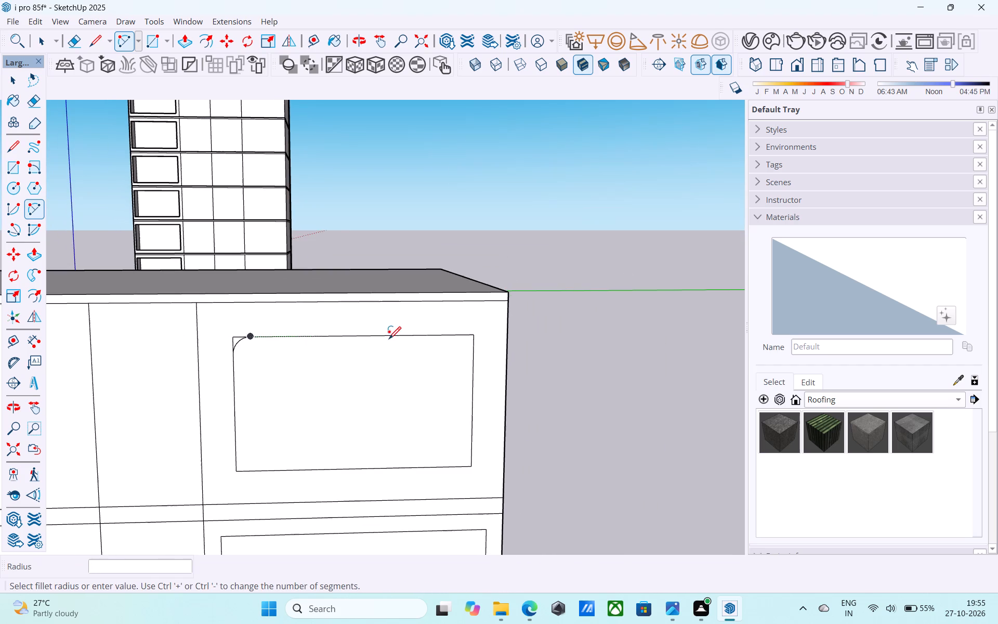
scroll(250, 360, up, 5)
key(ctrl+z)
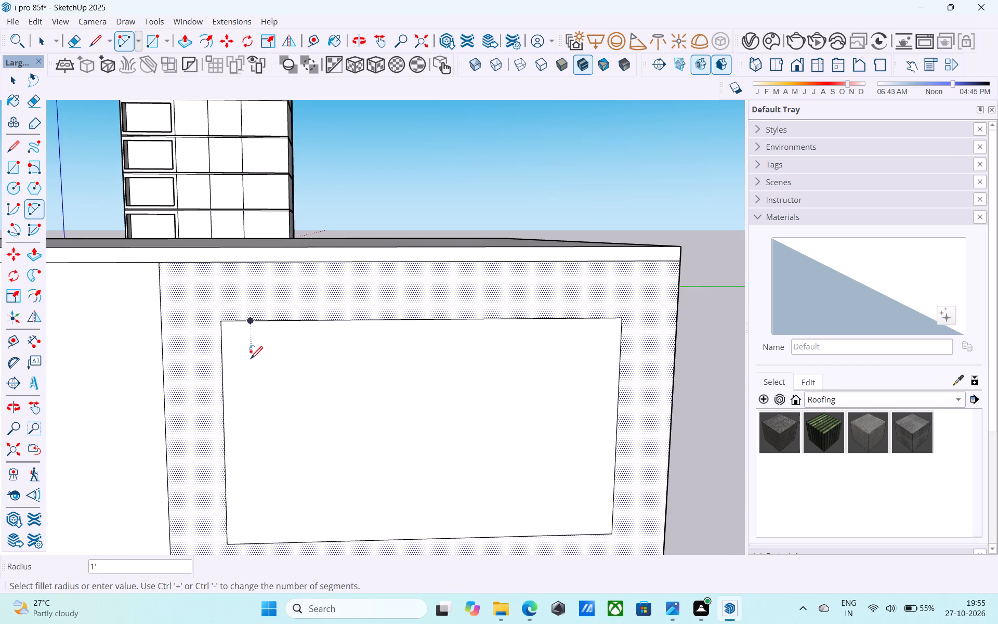
Mark 2' down and 2' across from the inner frame's upper corner nearest the adjoining narrow bay.
key(space)
key(l)
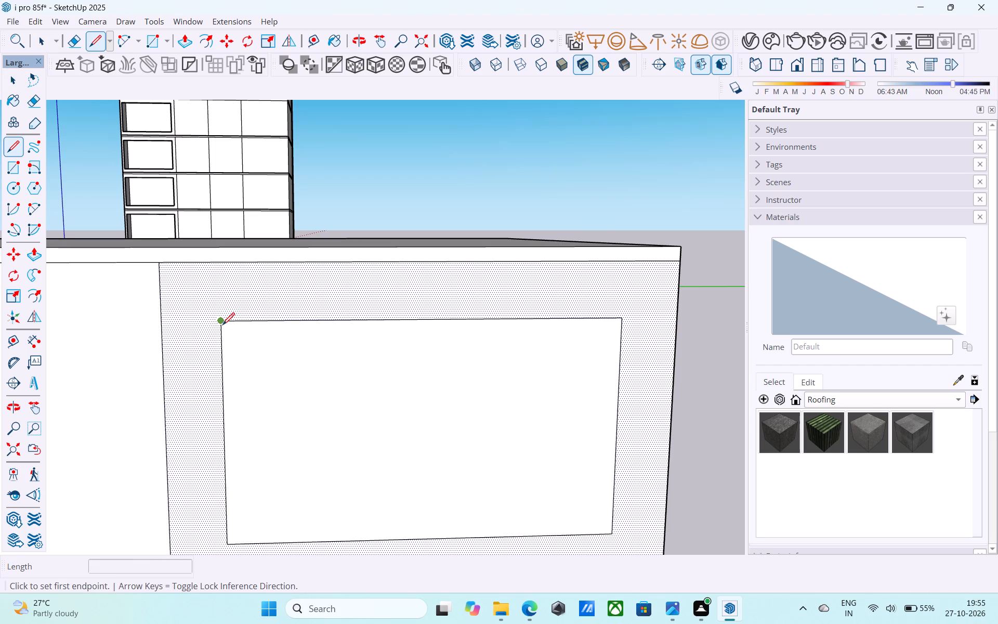
click(222, 324)
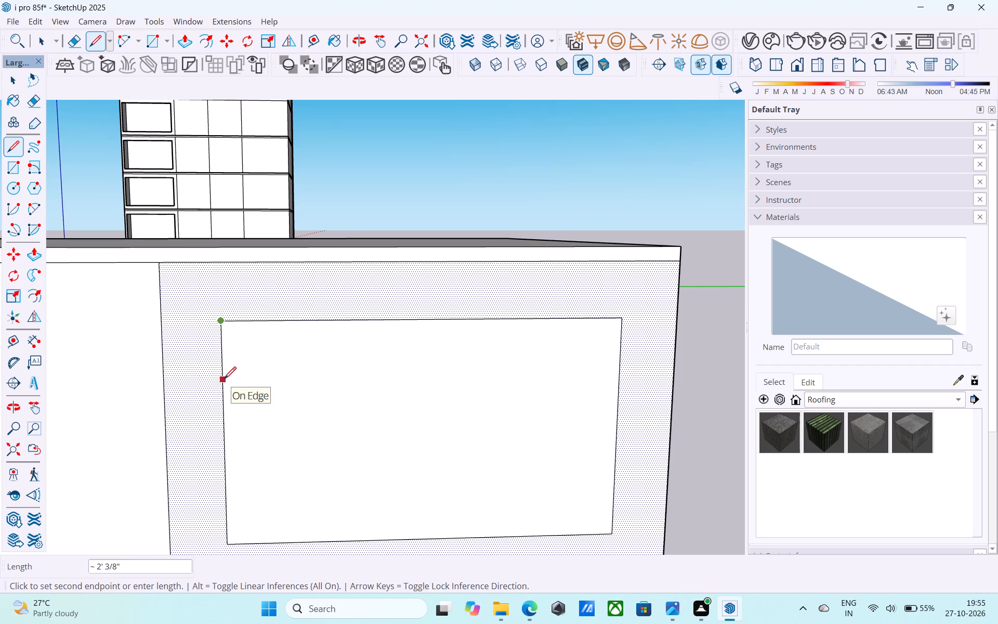
text(2')
key(Return)
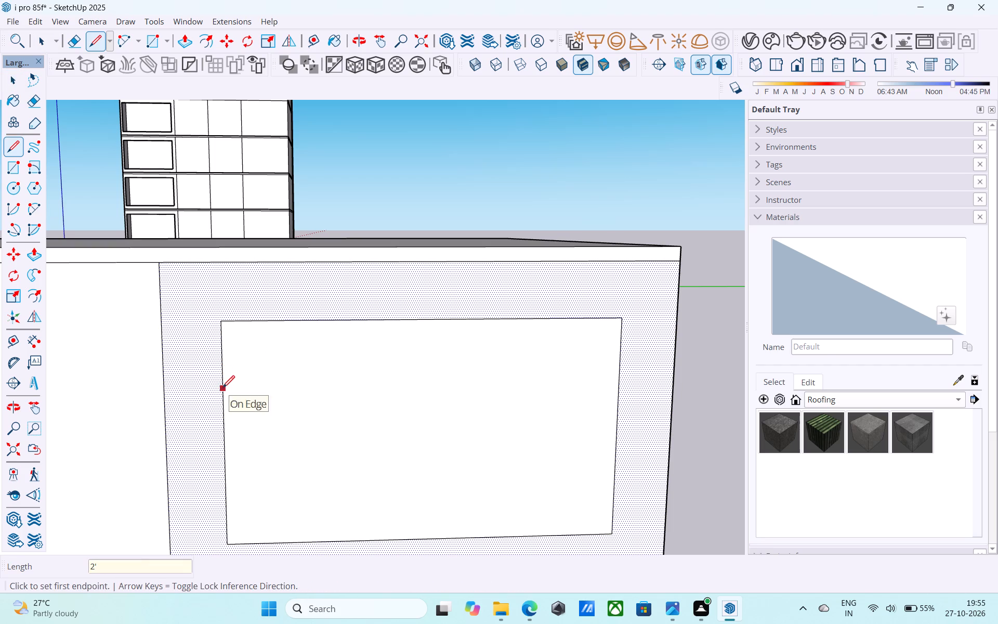
click(225, 382)
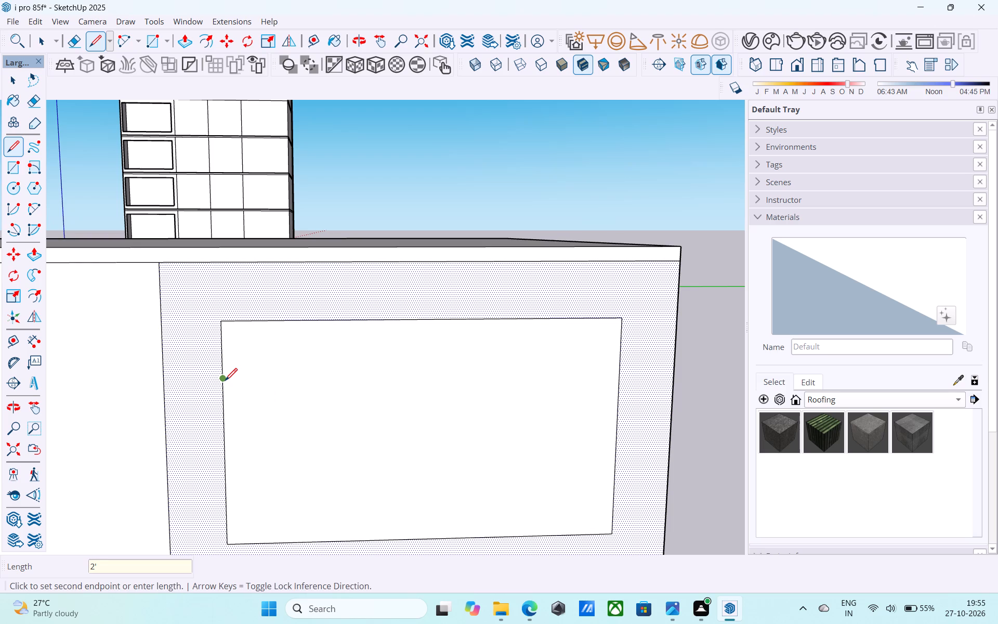
key(l)
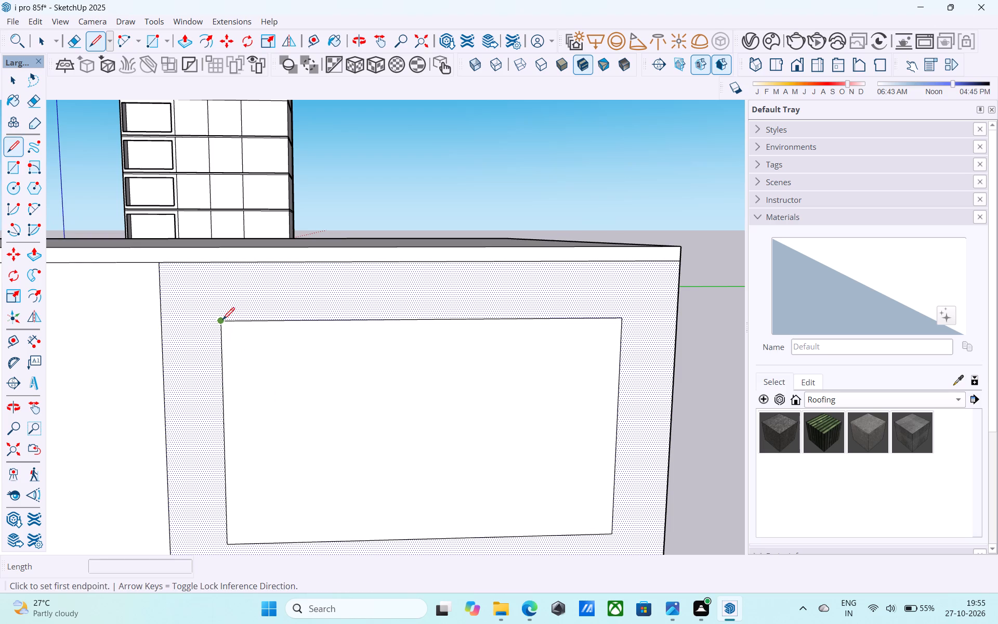
click(222, 321)
click(278, 322)
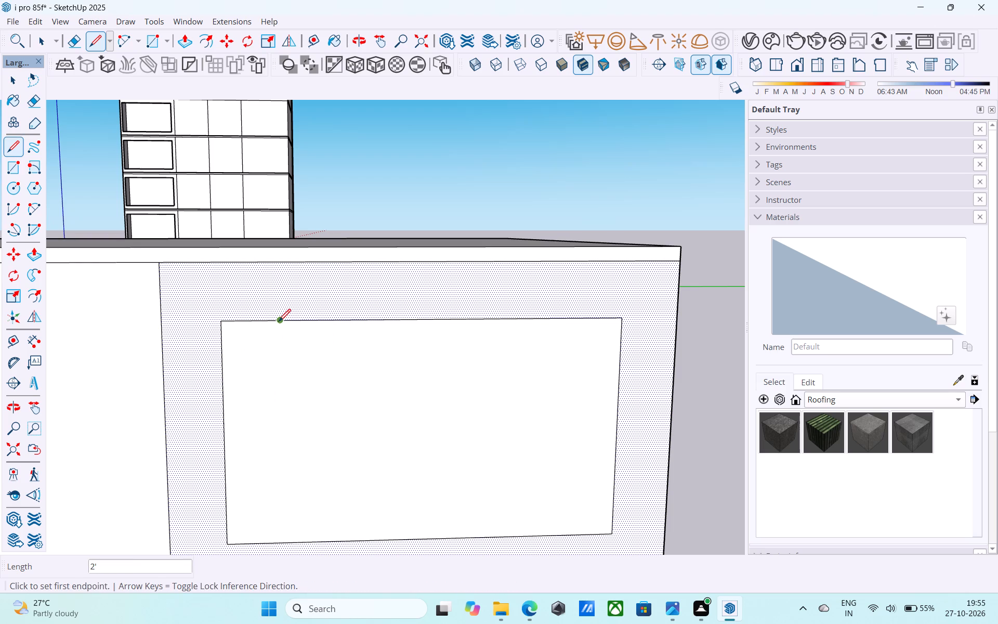
click(281, 322)
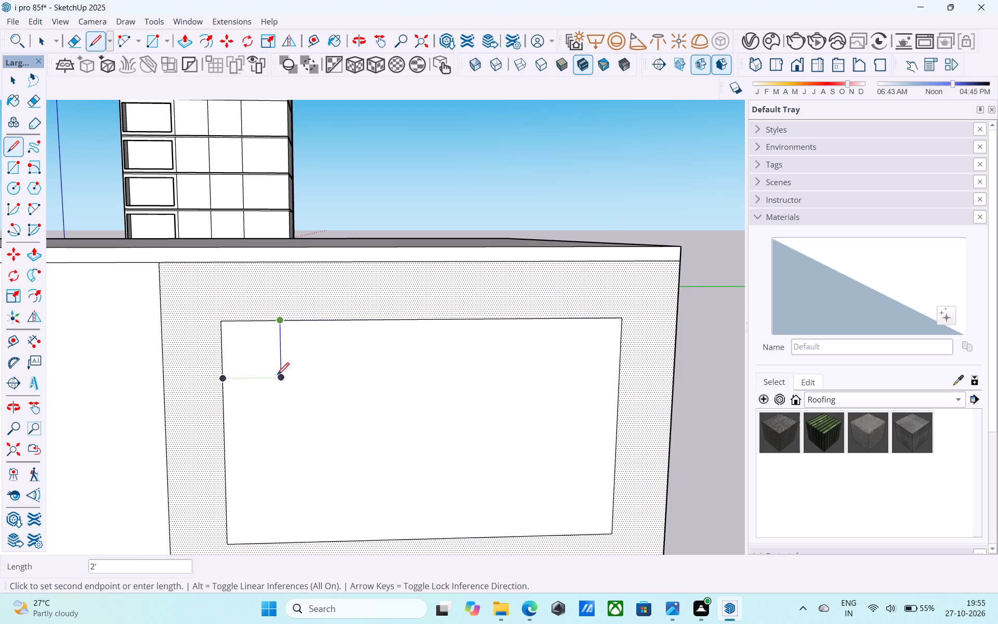
key(space)
Draw a 2' radius arc between the two 2' marks, tangent to both edges, across the inner frame's corner.
text(a)
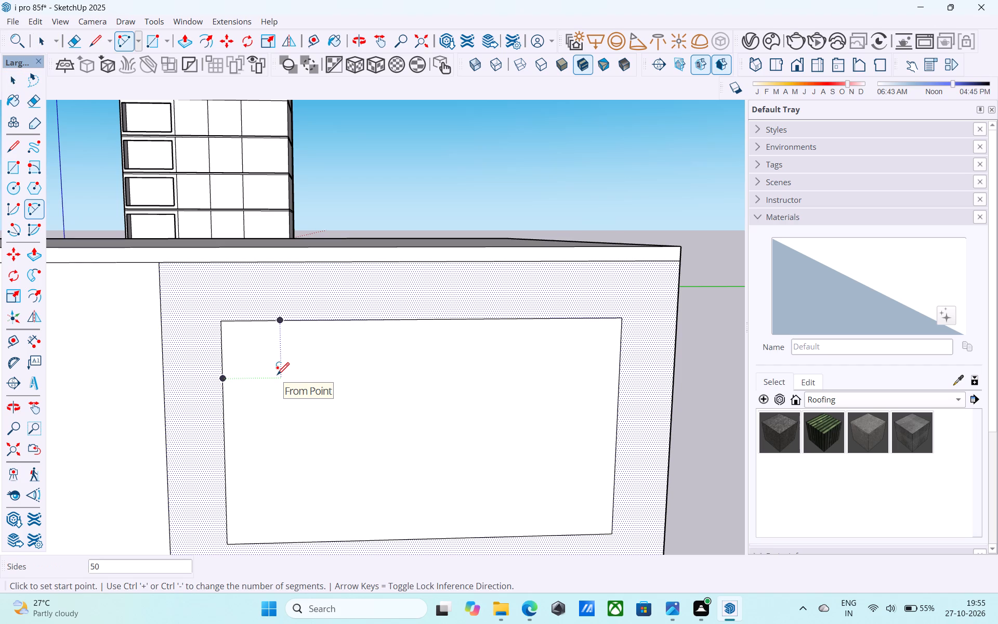
click(221, 381)
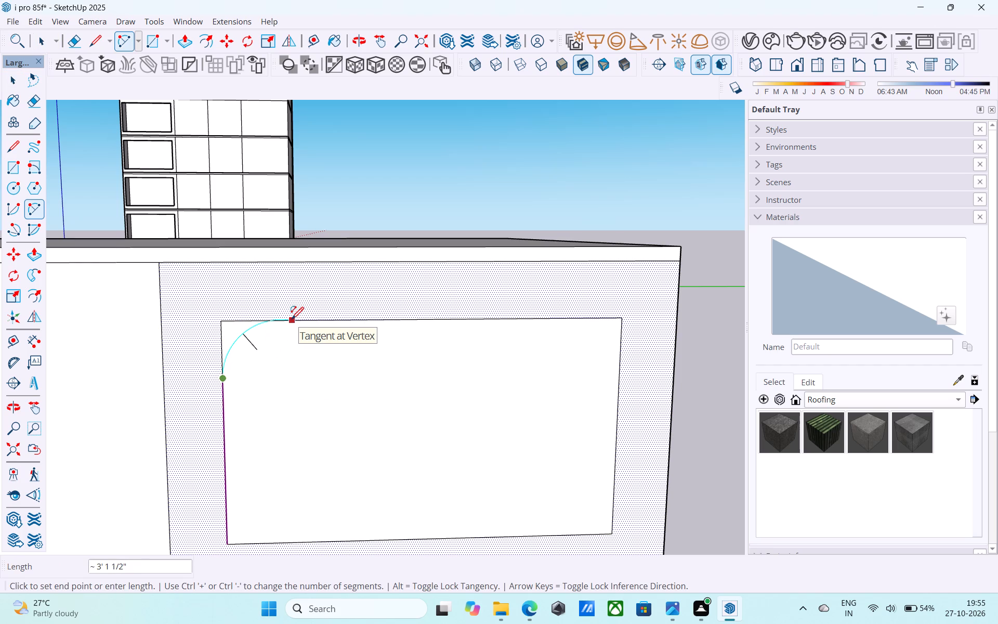
click(284, 320)
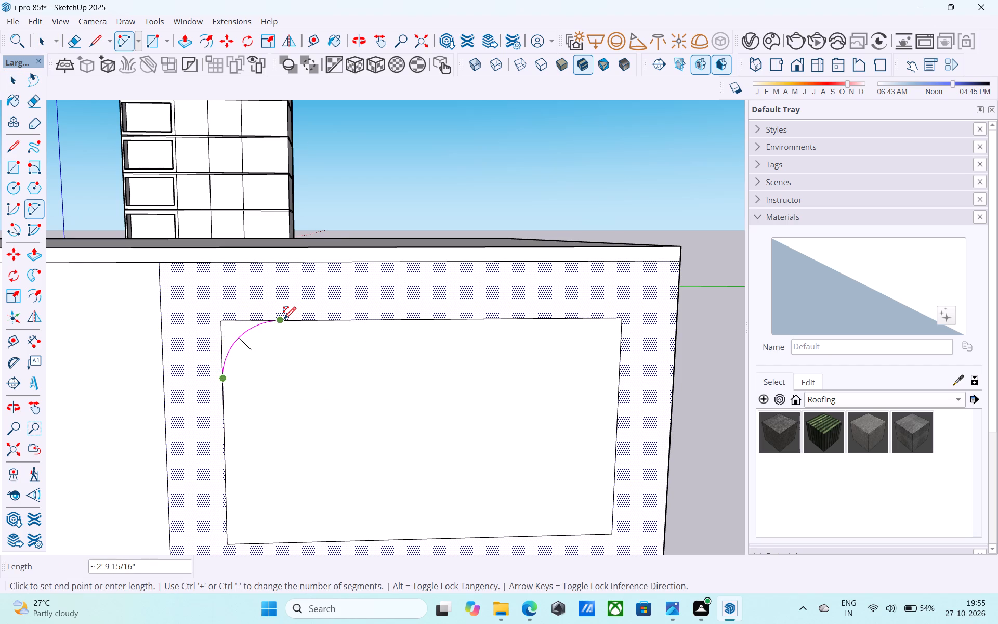
click(282, 321)
Examine the two-storey unit's facade and the arc at the upper frame's corner from several angles.
scroll(86, 402, down, 6)
middle_drag(110, 388, 146, 378)
scroll(280, 330, down, 5)
middle_drag(232, 379, 359, 310)
scroll(372, 292, down, 5)
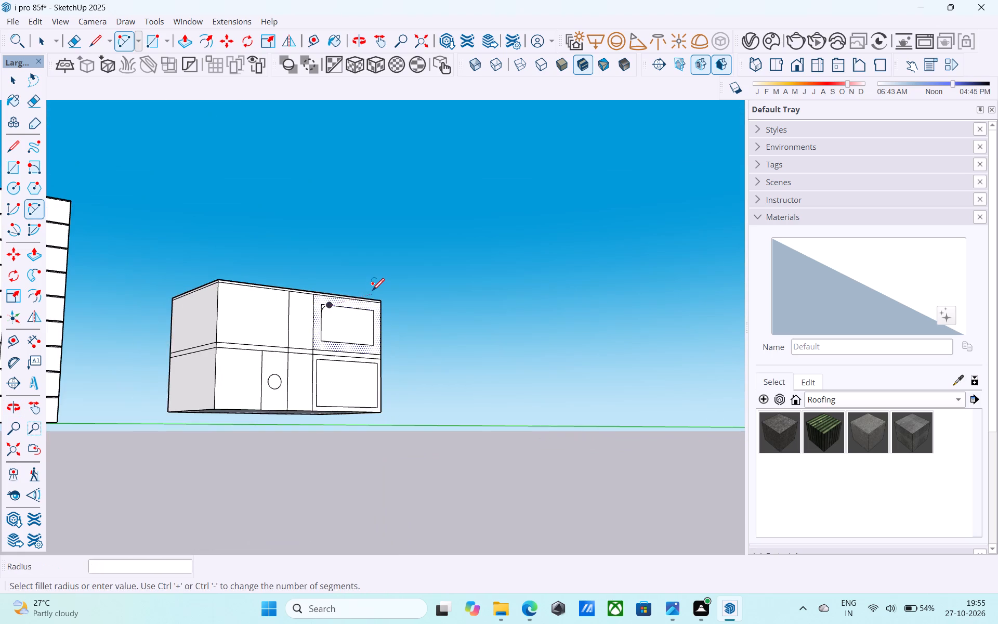
middle_drag(372, 293, 399, 350)
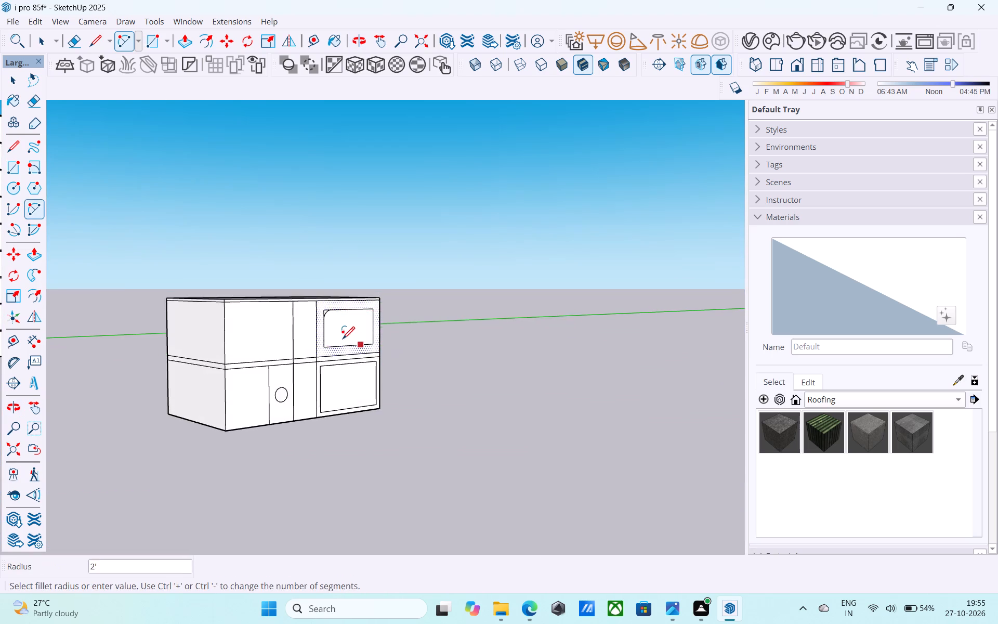
scroll(342, 340, up, 4)
scroll(345, 336, down, 6)
middle_drag(395, 333, 325, 321)
scroll(324, 320, up, 3)
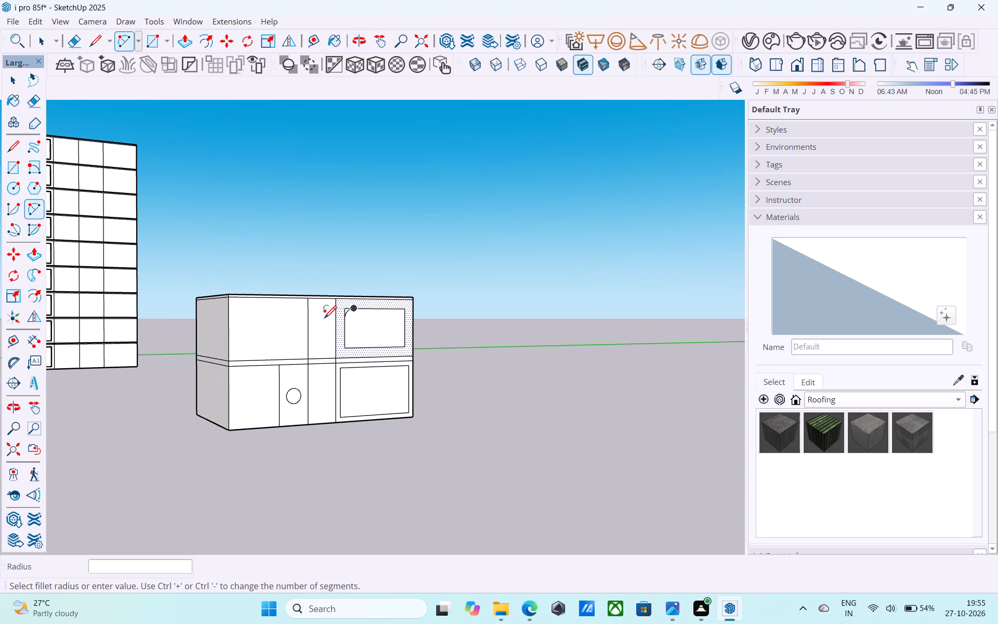
scroll(326, 316, up, 2)
scroll(326, 316, down, 4)
middle_drag(326, 316, 318, 371)
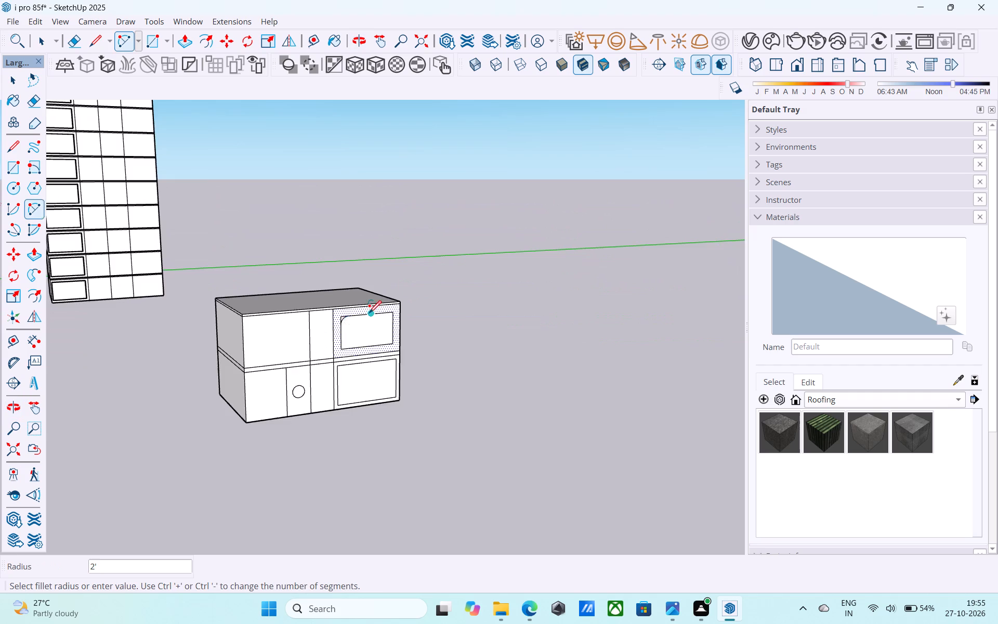
scroll(369, 314, down, 5)
middle_drag(369, 314, 283, 295)
scroll(283, 295, up, 1)
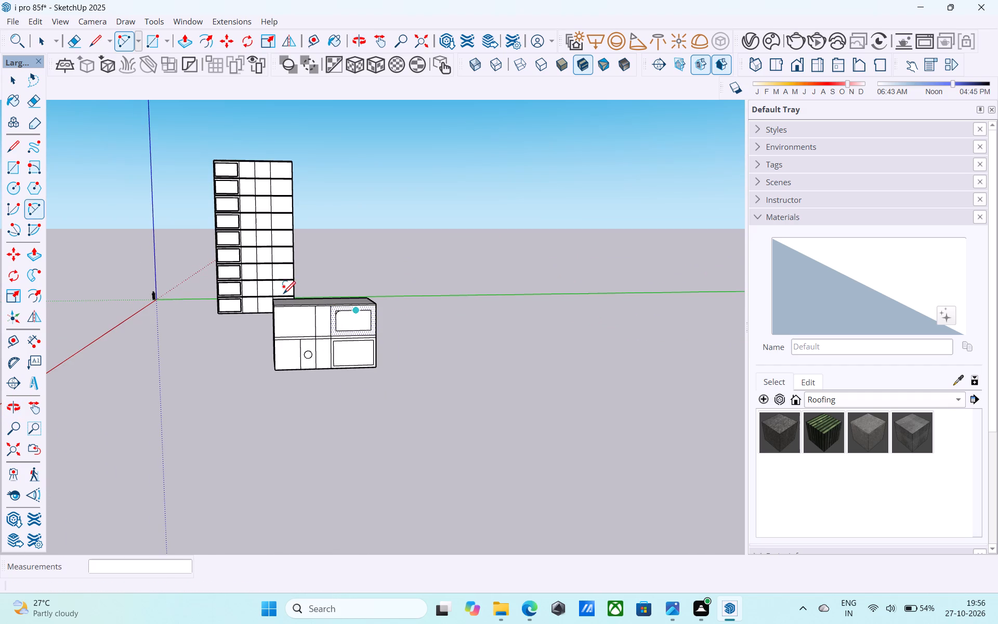
scroll(283, 295, up, 4)
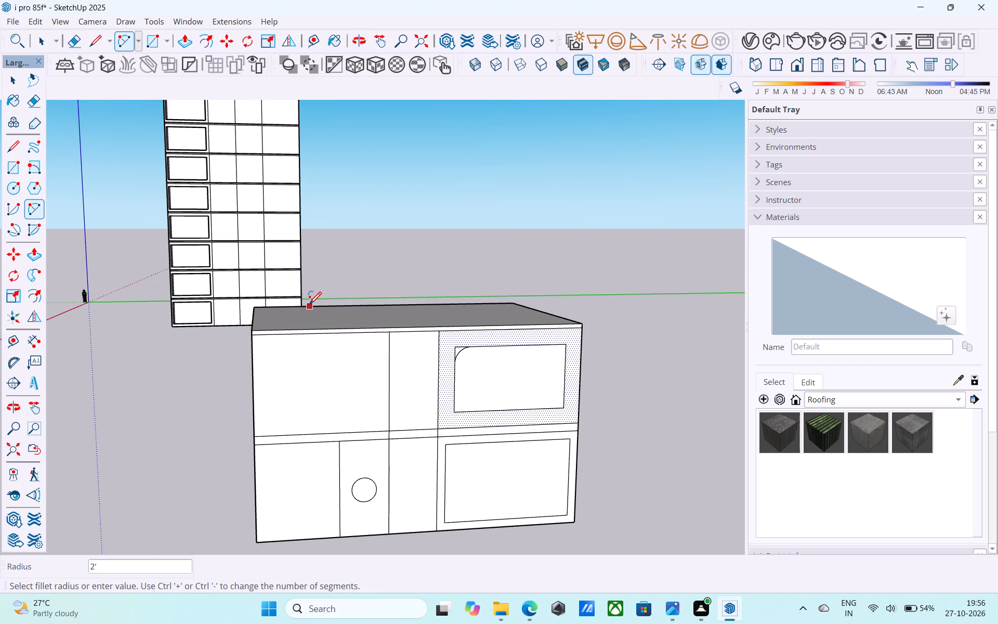
middle_drag(309, 305, 499, 299)
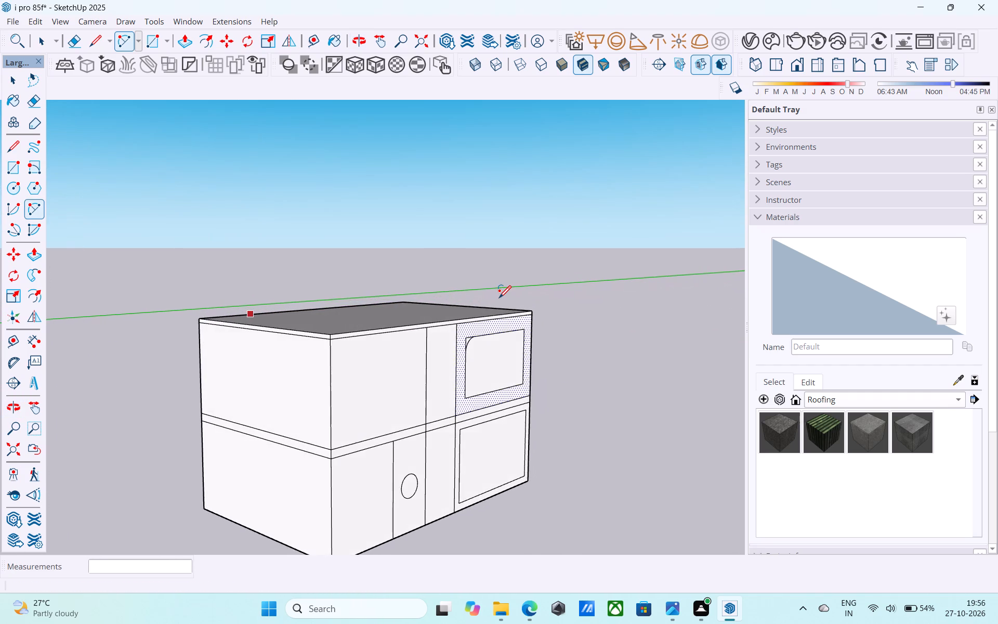
scroll(499, 299, up, 4)
scroll(499, 298, down, 4)
middle_drag(499, 298, 407, 298)
middle_drag(407, 298, 333, 298)
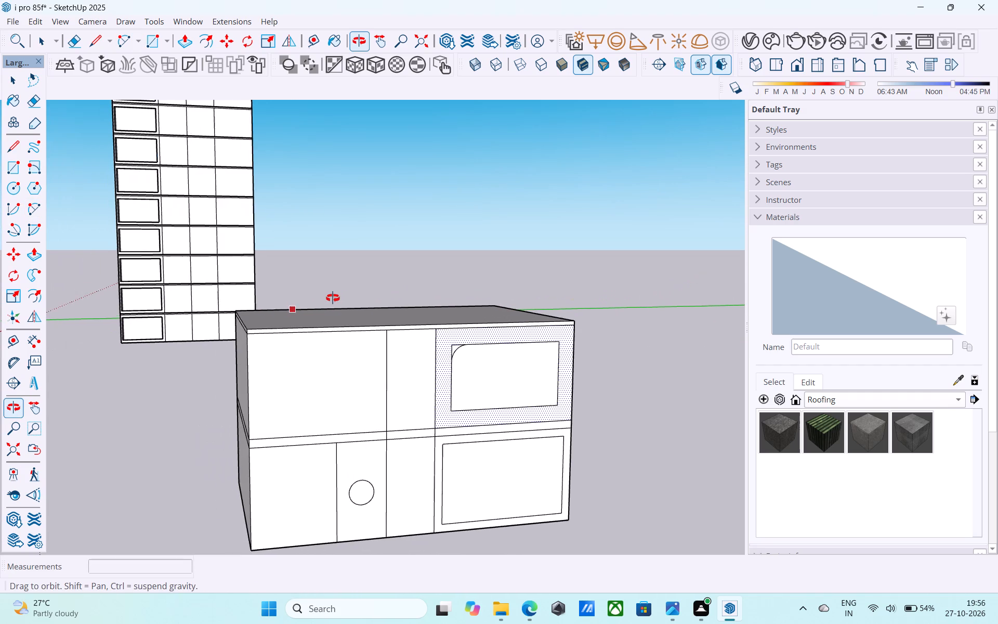
middle_drag(333, 298, 358, 274)
scroll(358, 274, up, 3)
scroll(358, 274, down, 4)
scroll(411, 369, up, 2)
scroll(458, 346, up, 3)
scroll(353, 324, down, 4)
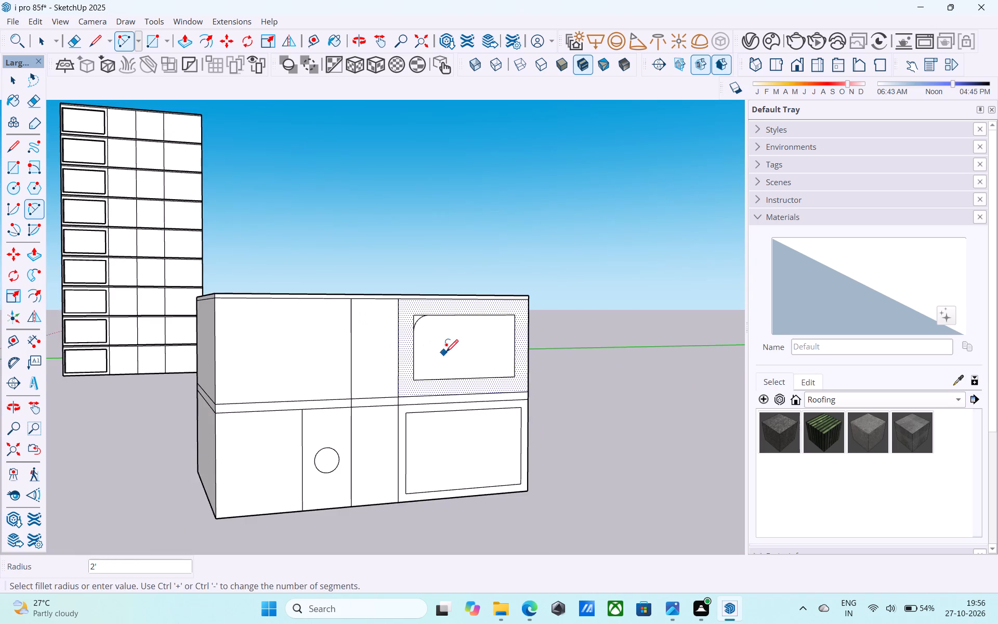
middle_drag(385, 389, 308, 403)
scroll(425, 398, up, 5)
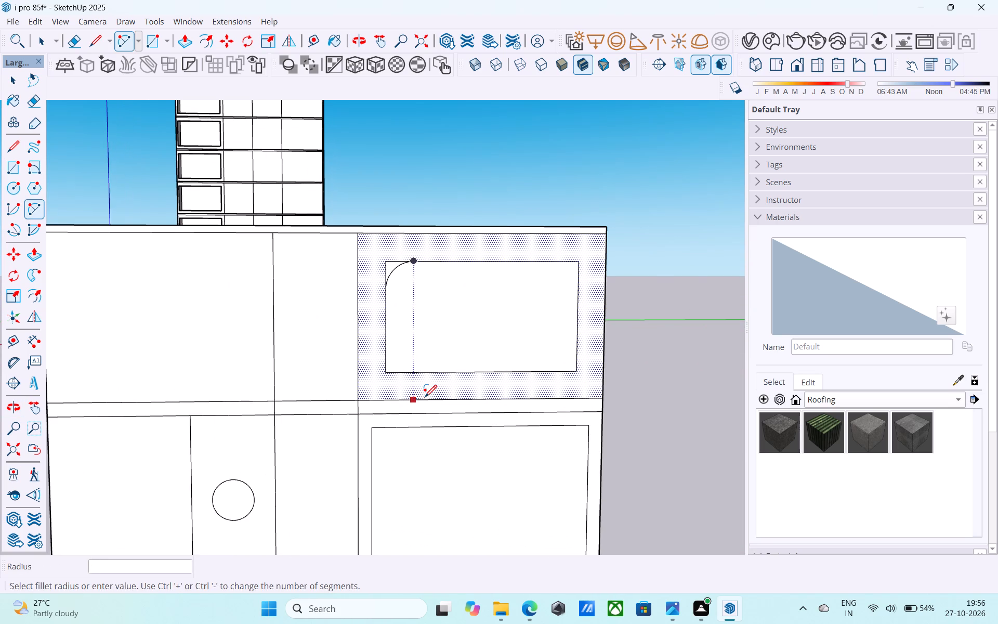
Draw a 2' radius tangent arc across the inner frame's lower corner nearest the narrow bay, between points 2' along each edge.
key(l)
scroll(422, 392, down, 3)
shift+middle_drag(421, 392, 374, 412)
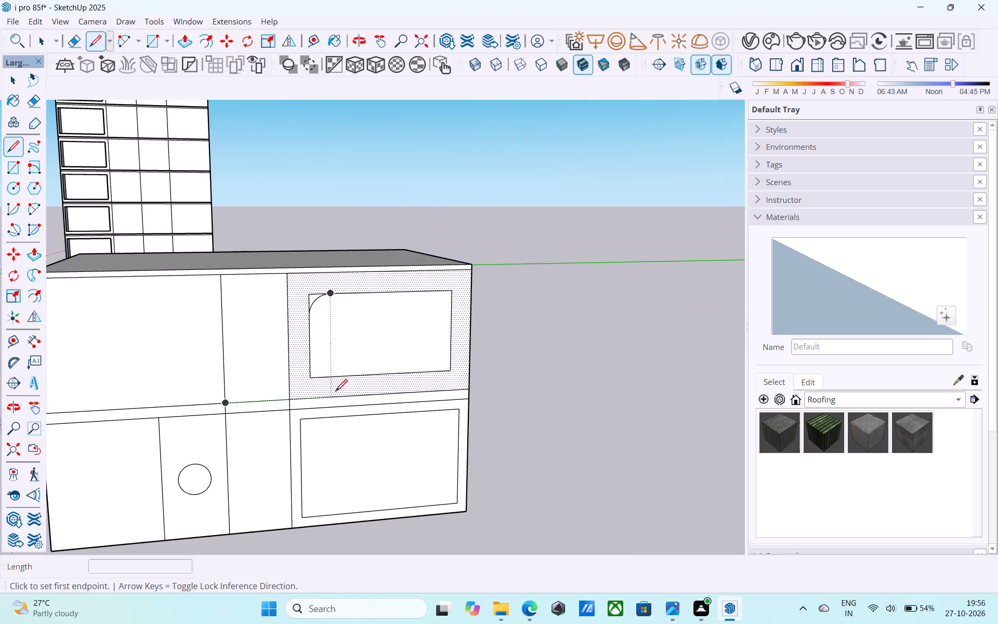
scroll(335, 386, up, 7)
click(284, 368)
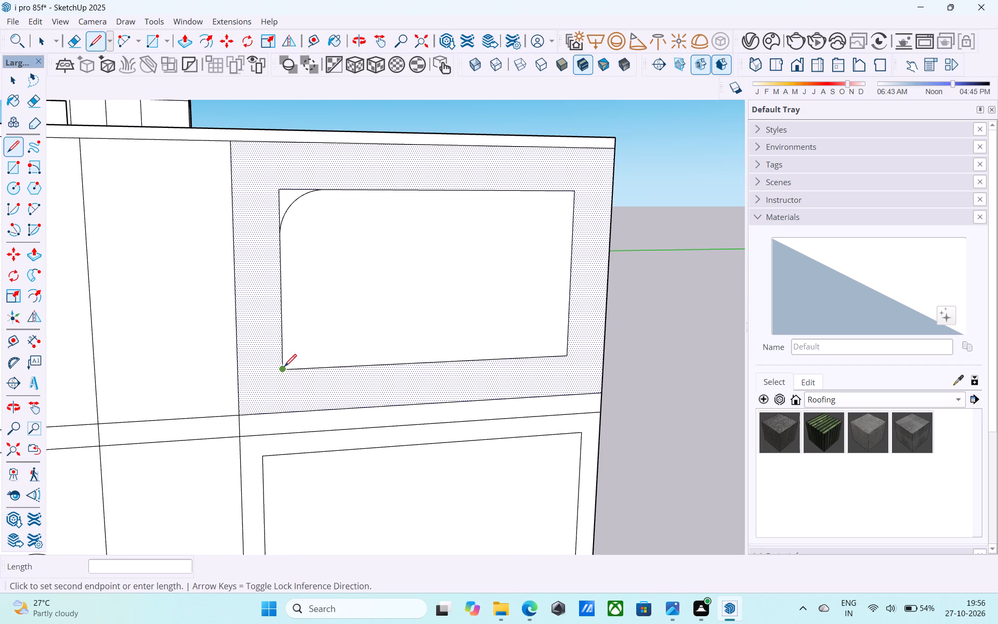
click(326, 368)
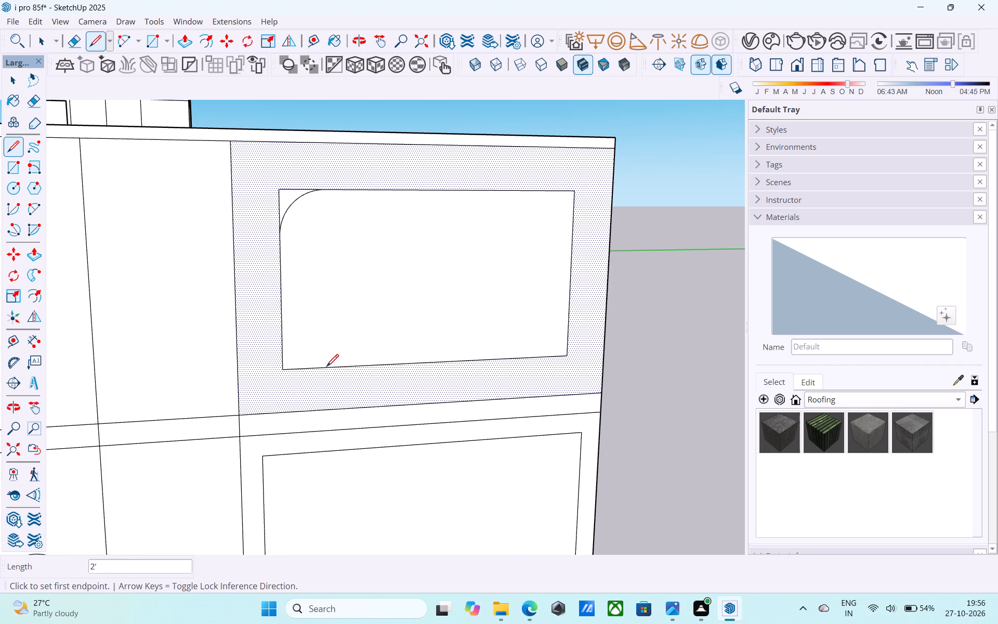
click(289, 368)
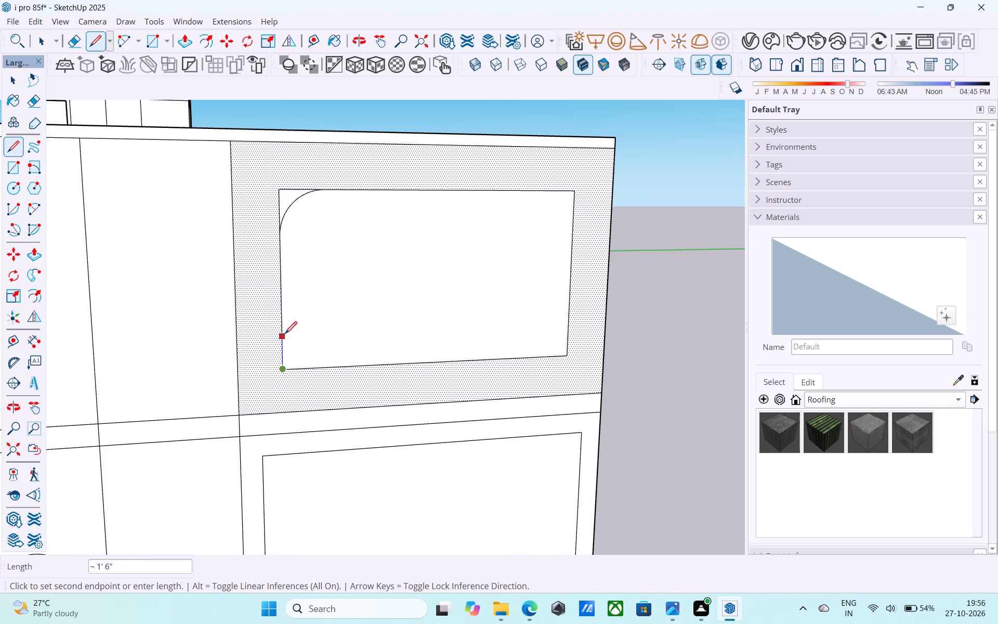
click(285, 324)
click(283, 324)
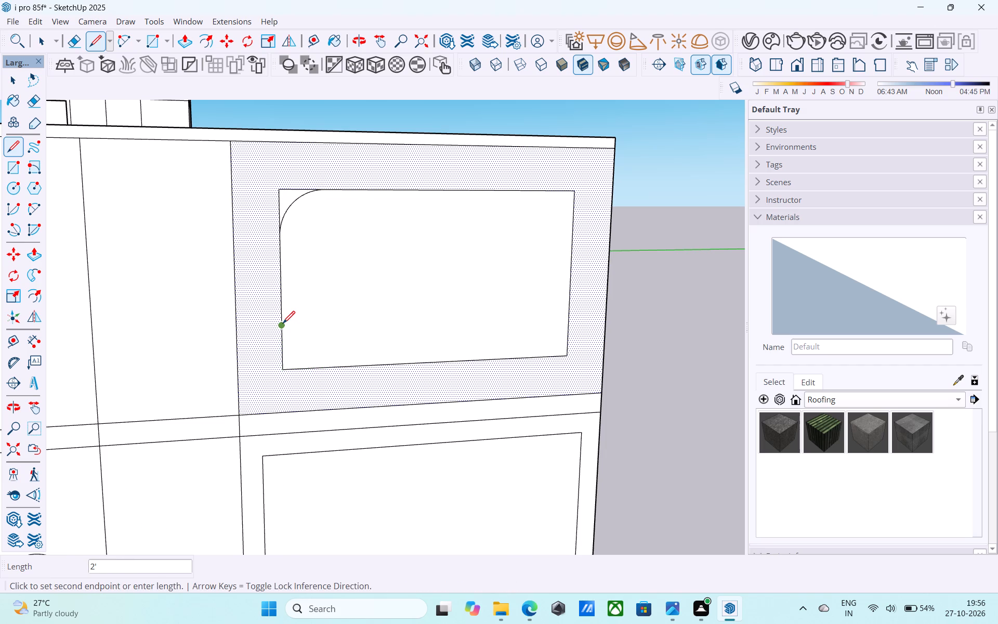
key(a)
click(284, 325)
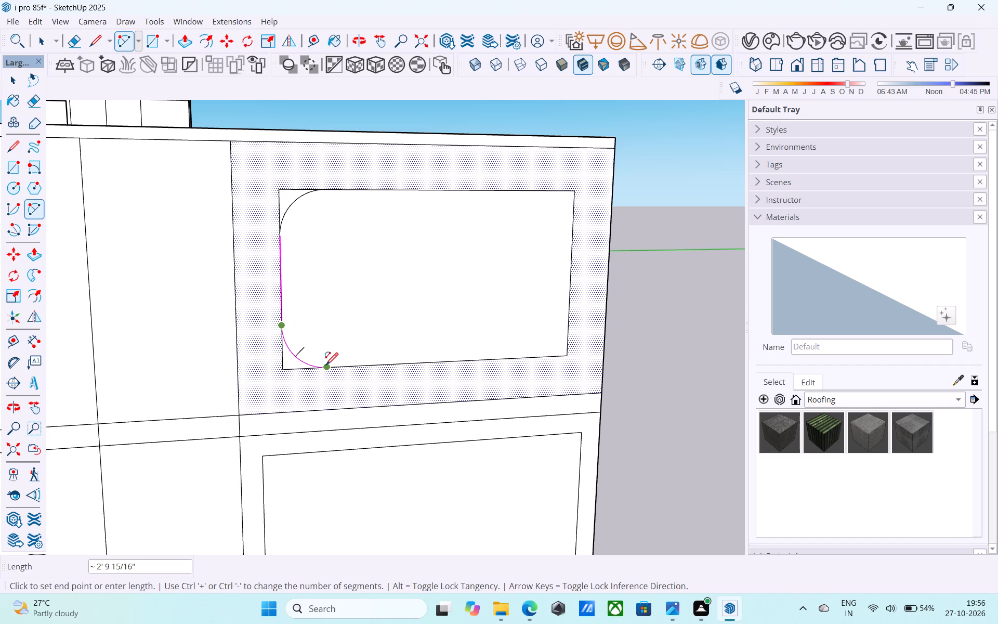
click(326, 366)
click(326, 366)
Mark 2' across and 2' up from the inner frame's lower corner nearest the building's end wall.
scroll(326, 366, down, 5)
shift+middle_drag(374, 352, 256, 365)
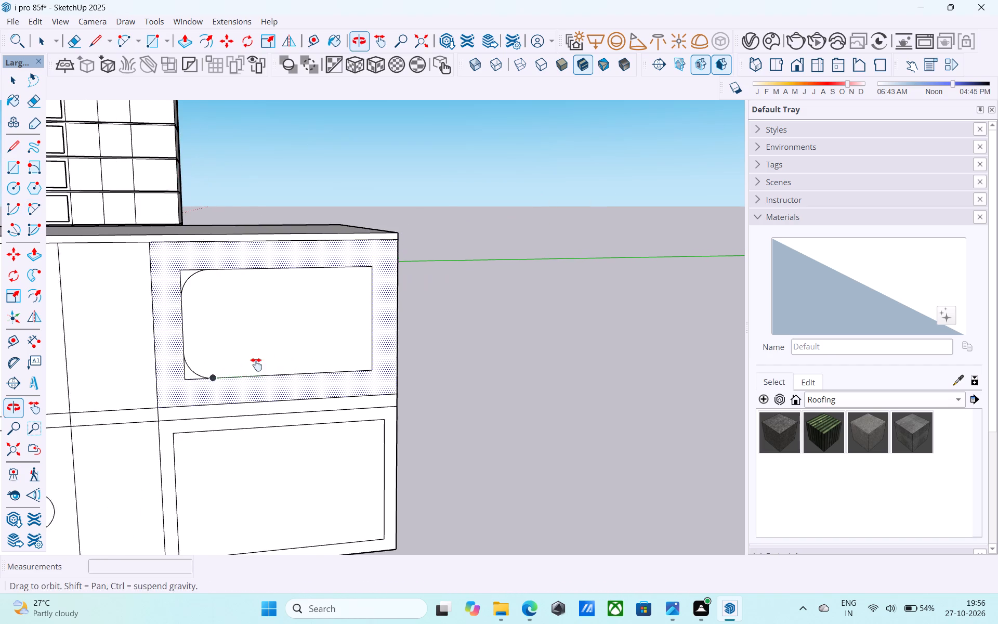
shift+middle_drag(256, 365, 255, 365)
key(l)
scroll(354, 367, up, 4)
click(374, 369)
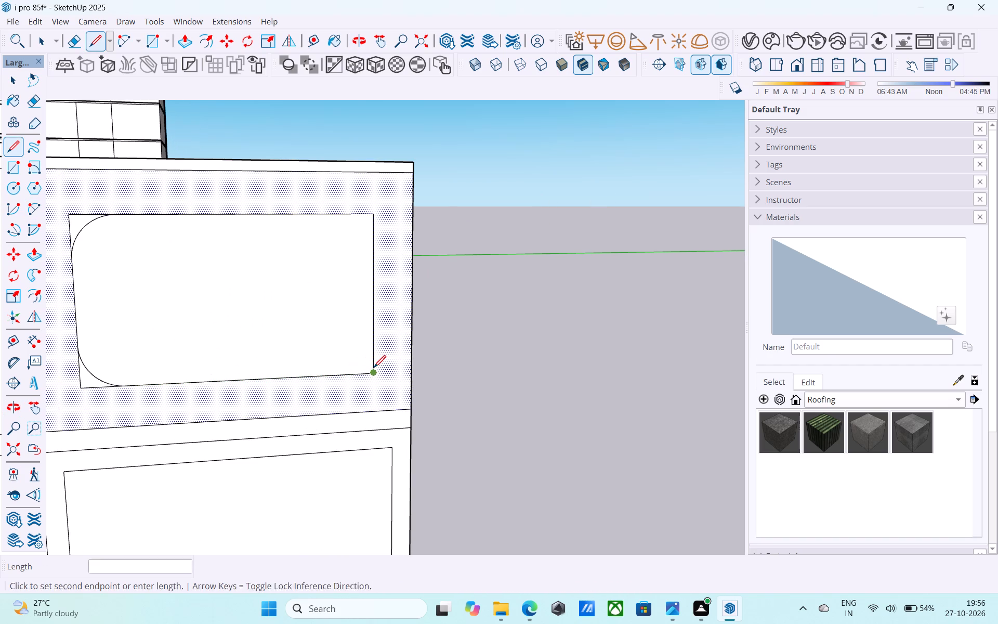
click(335, 373)
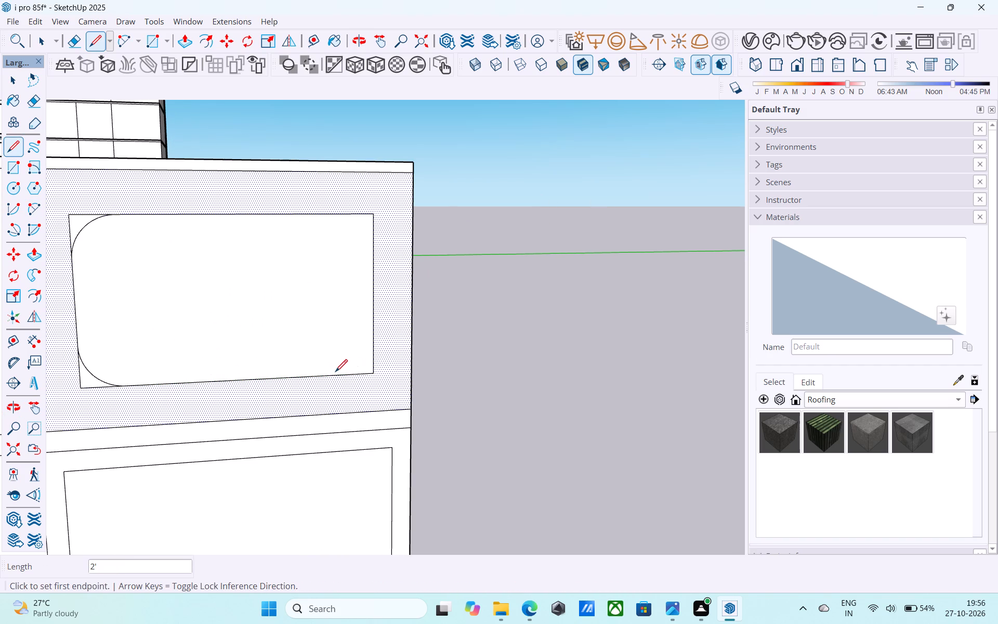
click(373, 376)
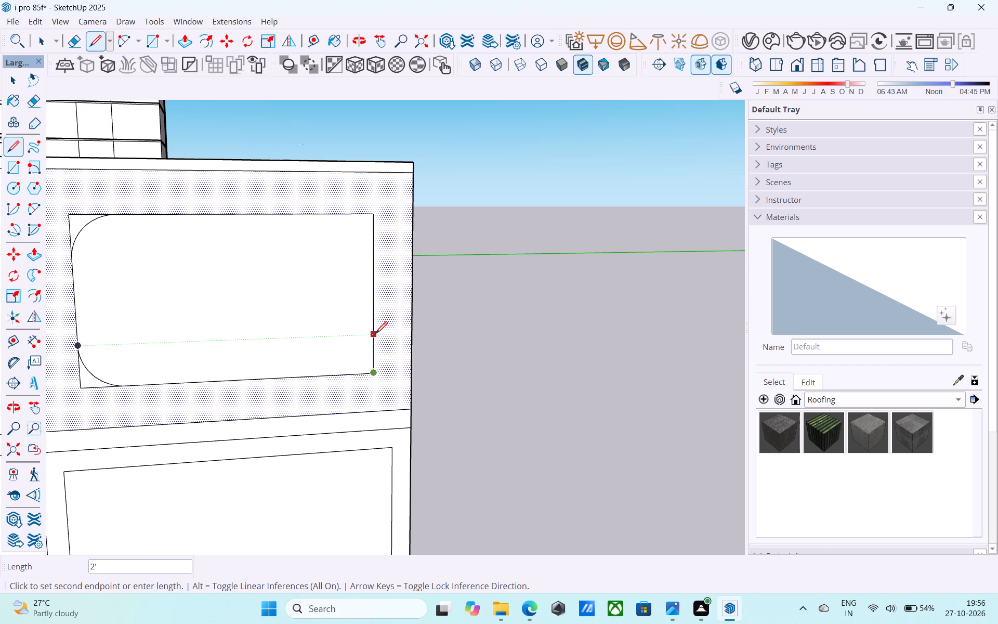
click(375, 335)
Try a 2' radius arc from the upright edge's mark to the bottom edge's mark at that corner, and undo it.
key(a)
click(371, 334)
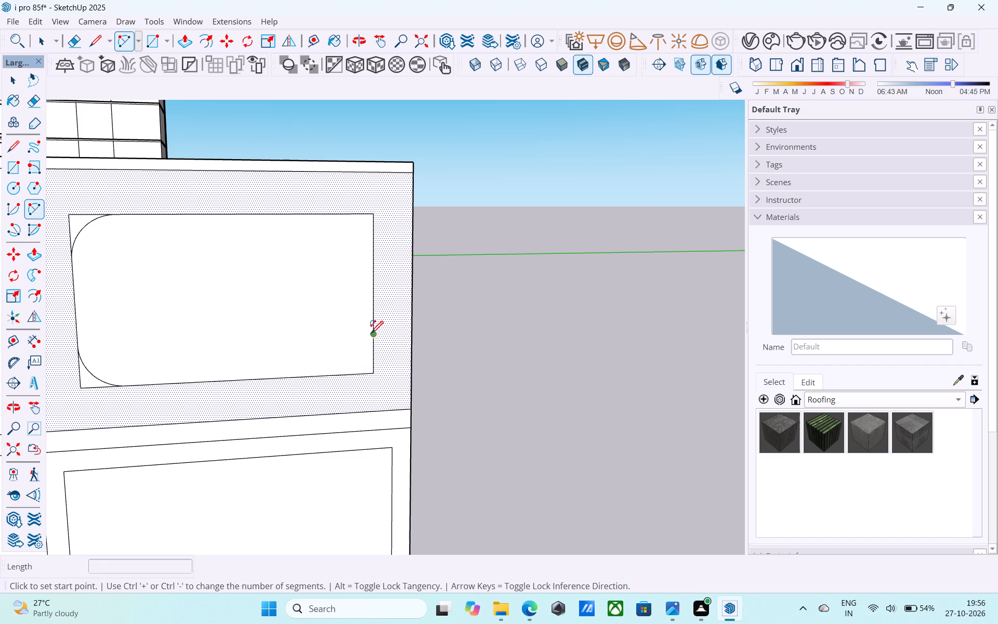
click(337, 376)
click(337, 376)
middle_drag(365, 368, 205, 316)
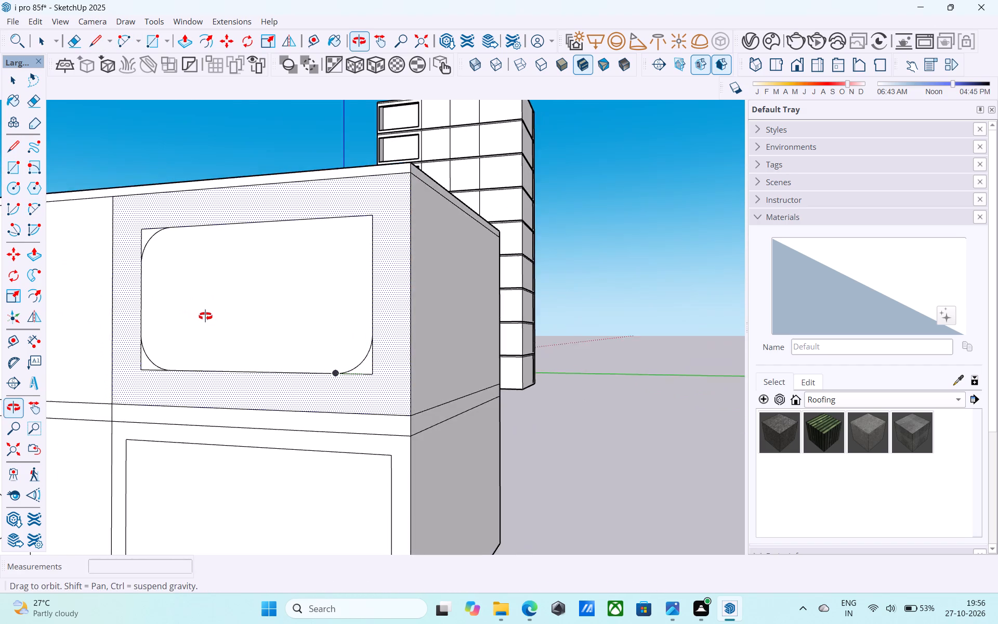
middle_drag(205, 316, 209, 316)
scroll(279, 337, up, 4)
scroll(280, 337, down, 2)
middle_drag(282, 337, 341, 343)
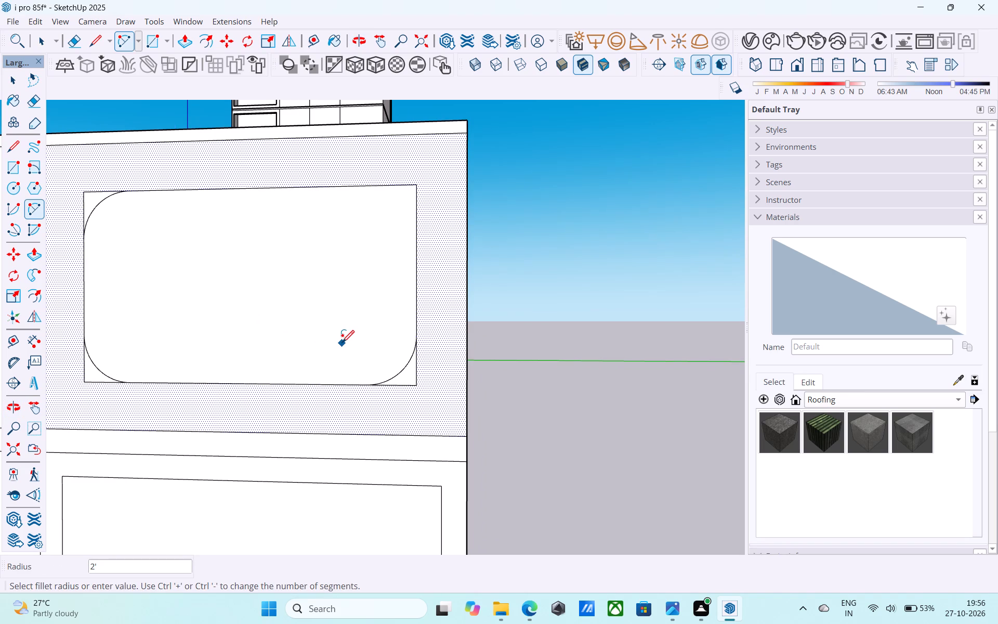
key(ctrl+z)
Draw a 2' radius tangent arc from the bottom edge's mark to the upright edge's mark across that lower corner.
scroll(406, 380, up, 6)
click(338, 389)
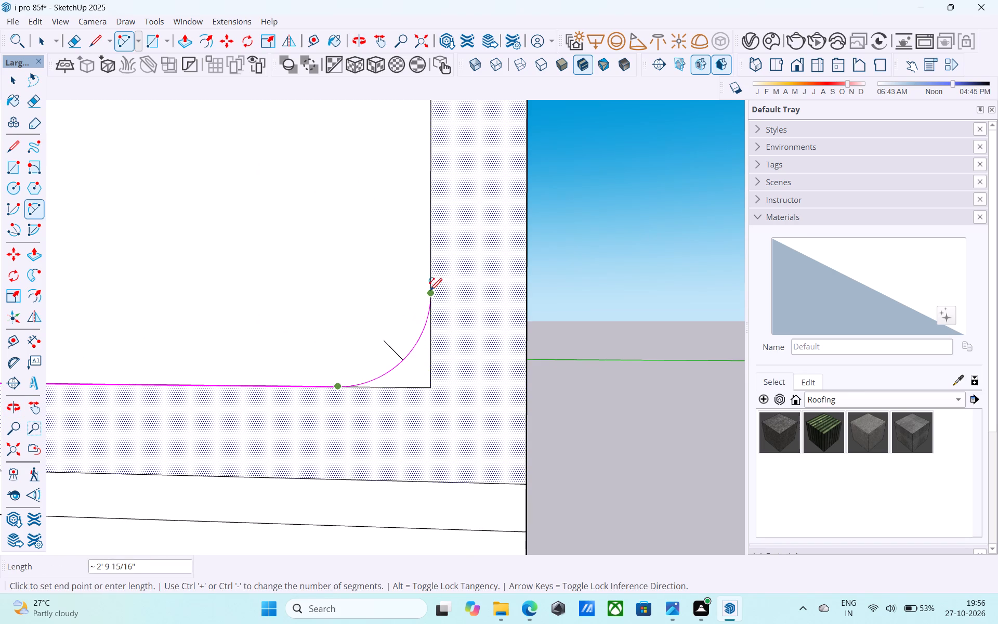
click(430, 294)
click(430, 294)
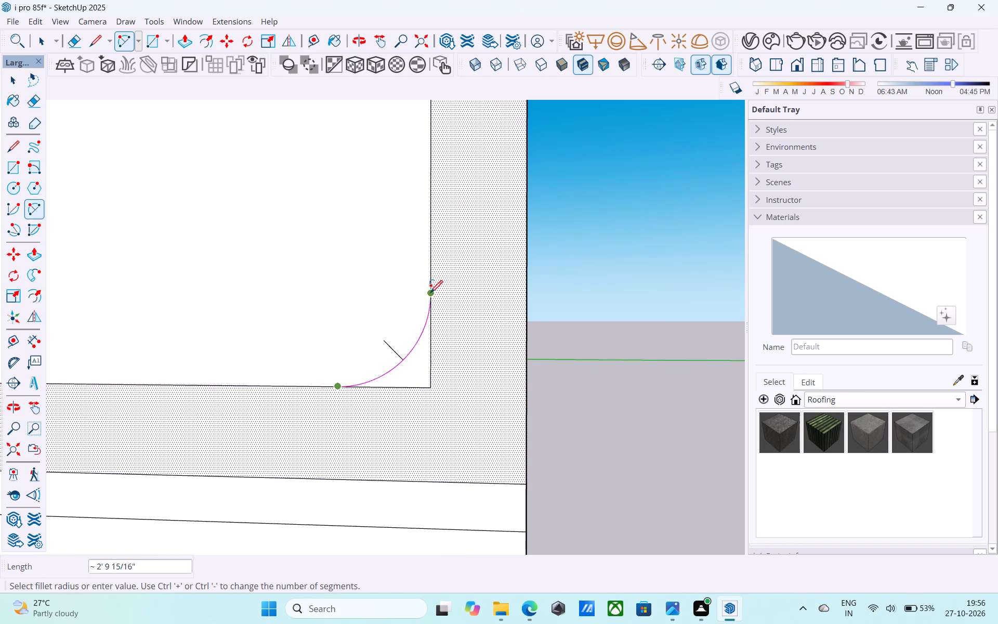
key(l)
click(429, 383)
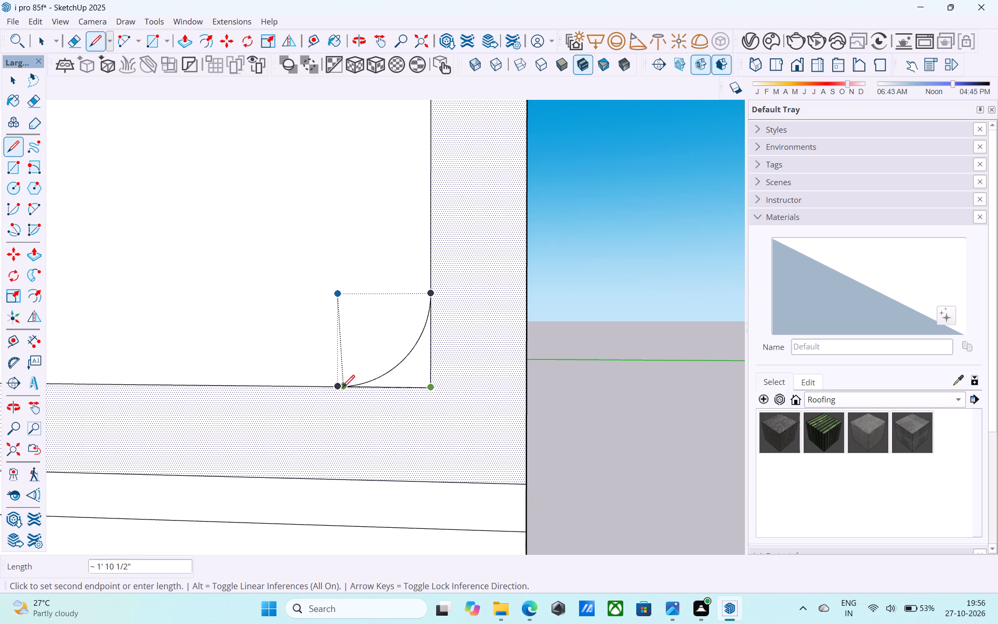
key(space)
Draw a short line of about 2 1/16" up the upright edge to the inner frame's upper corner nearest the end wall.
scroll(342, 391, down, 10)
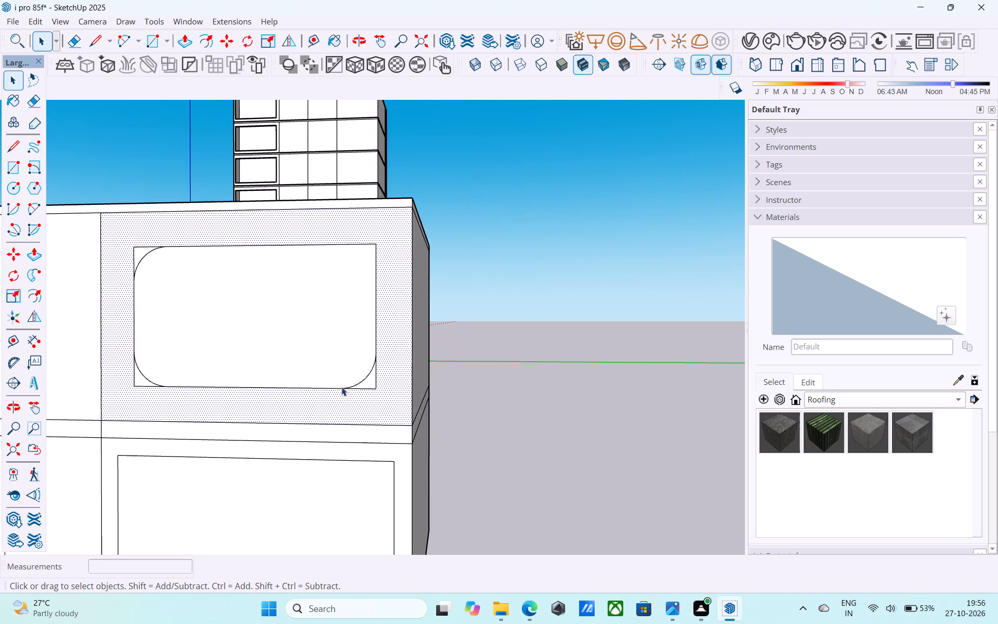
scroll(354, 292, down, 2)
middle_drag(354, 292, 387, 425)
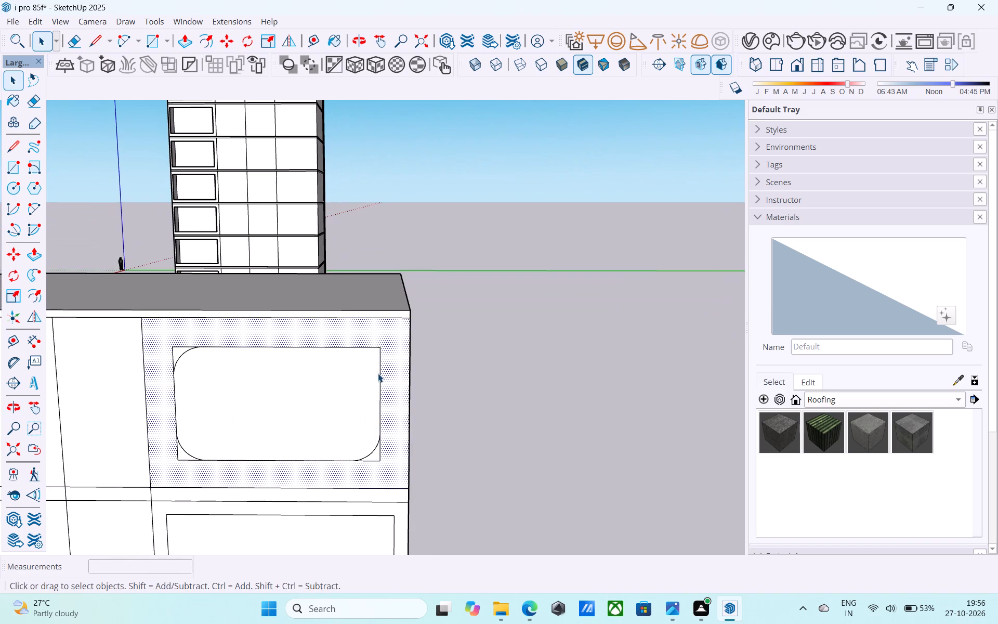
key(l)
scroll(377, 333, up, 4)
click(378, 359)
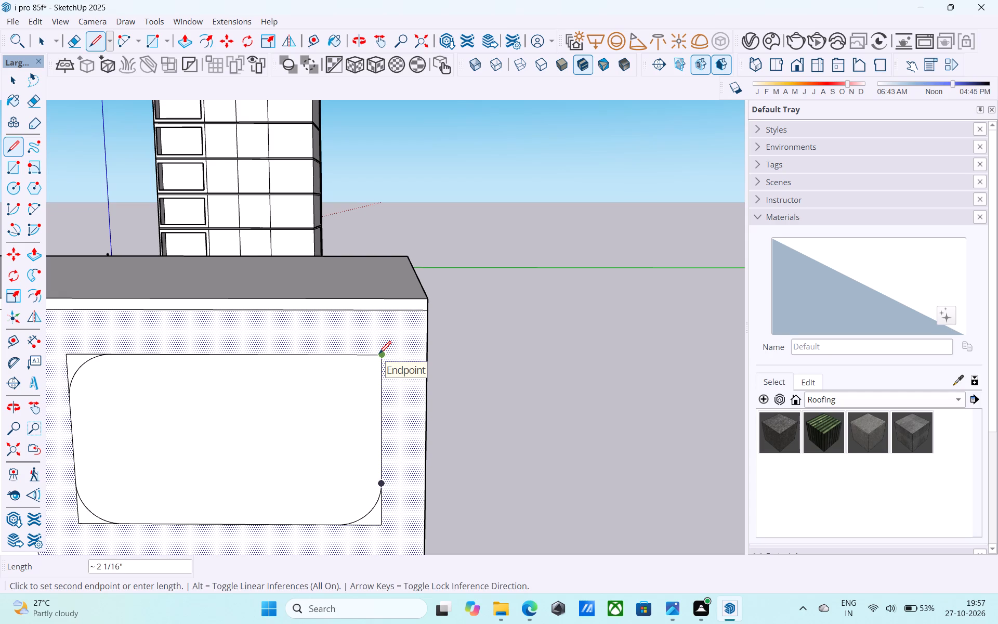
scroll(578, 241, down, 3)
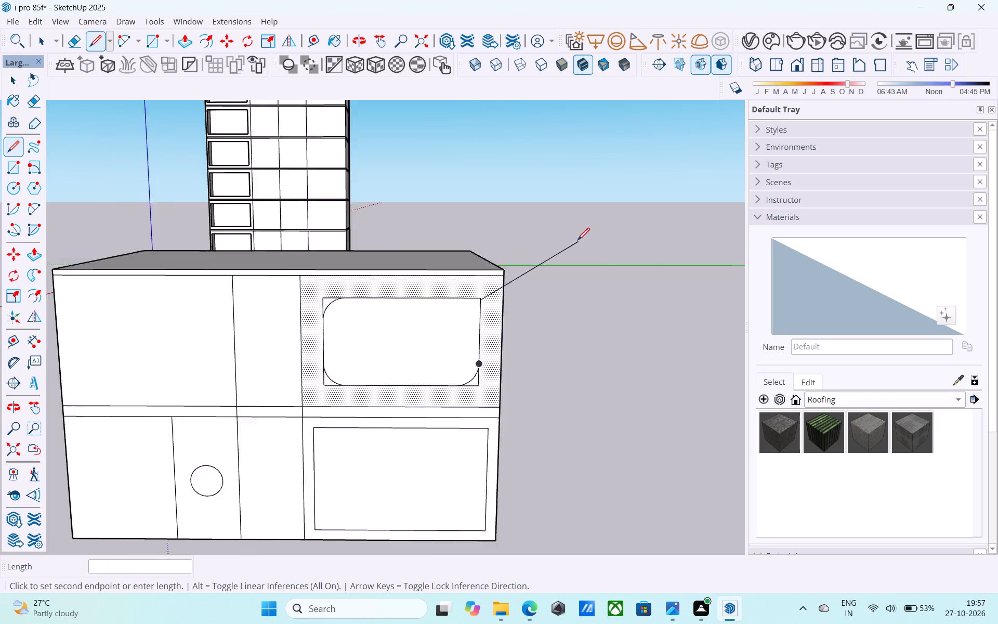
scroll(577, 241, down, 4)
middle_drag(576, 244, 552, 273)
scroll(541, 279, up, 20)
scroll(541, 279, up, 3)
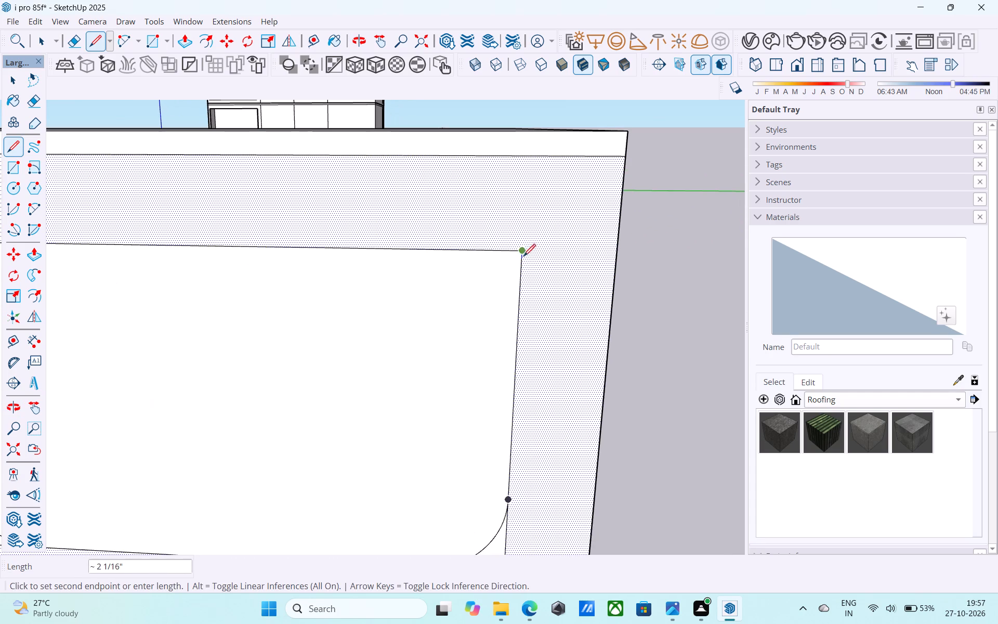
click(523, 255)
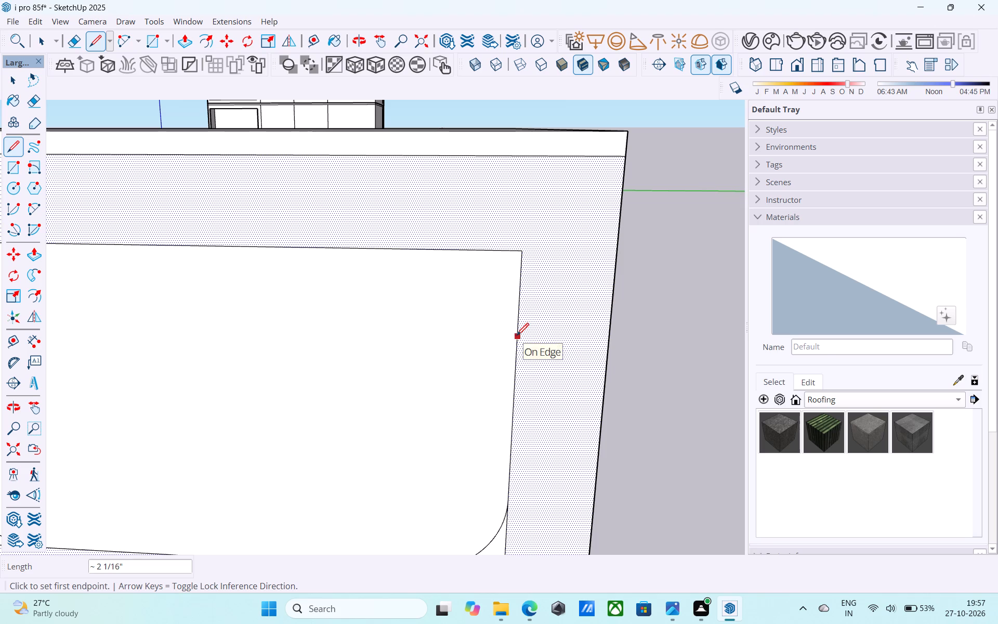
Mark 2' down and 2' across from the inner frame's upper corner nearest the building's end wall.
scroll(519, 326, up, 4)
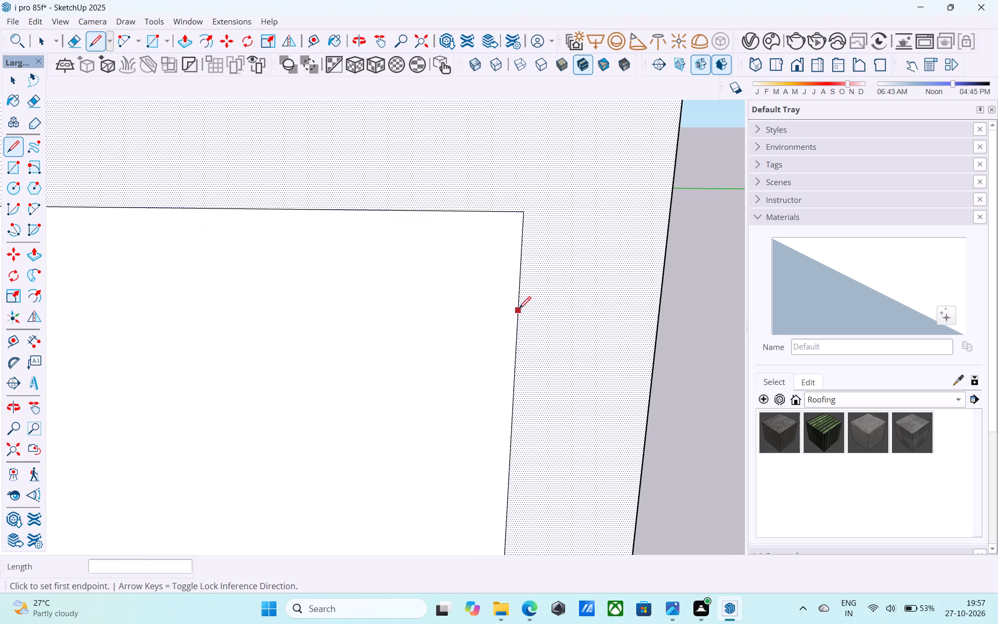
click(525, 213)
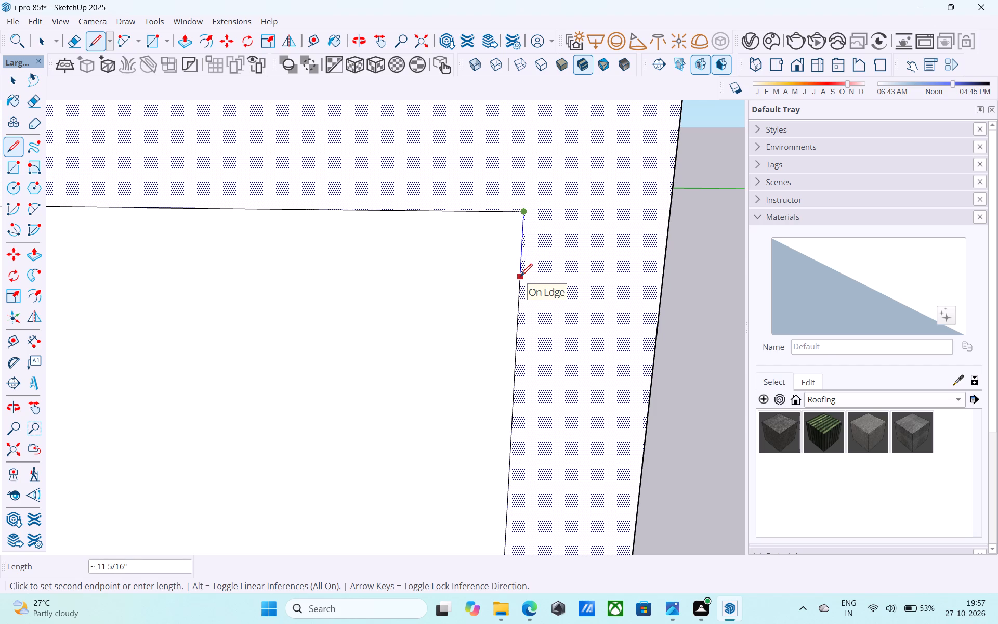
text(2')
key(Return)
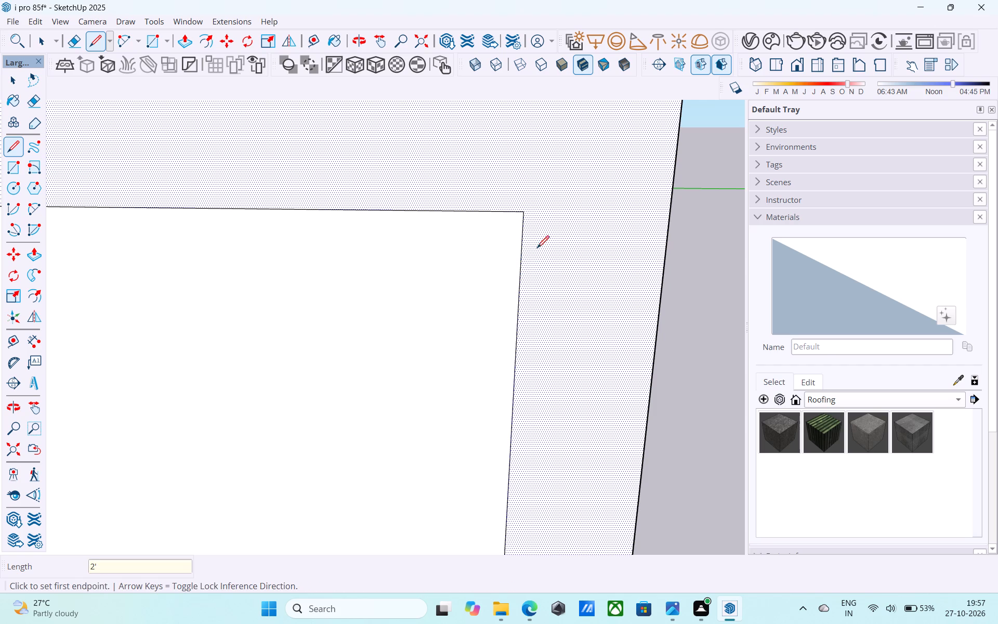
click(520, 216)
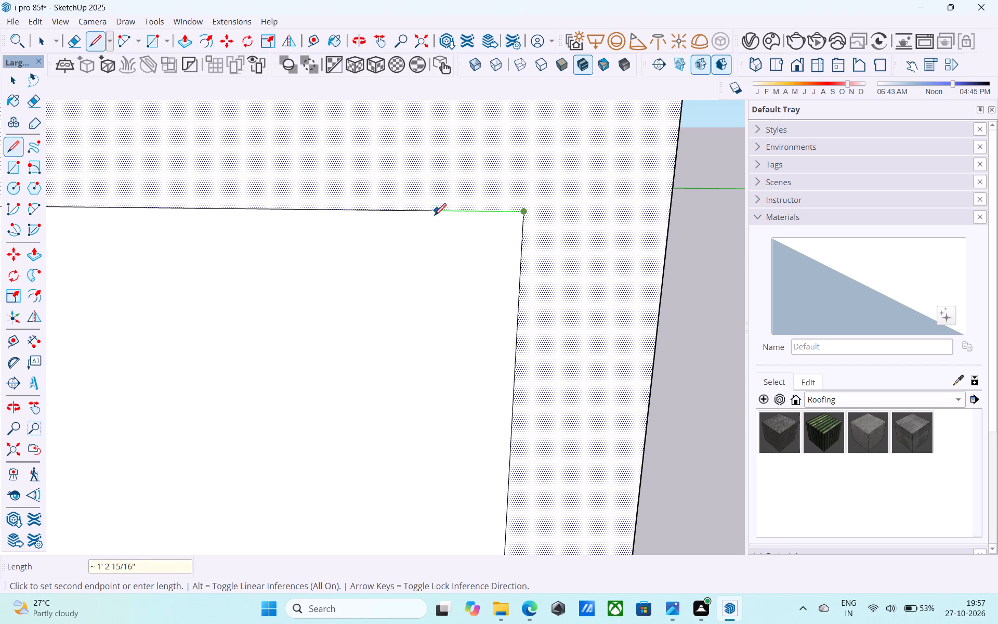
click(380, 213)
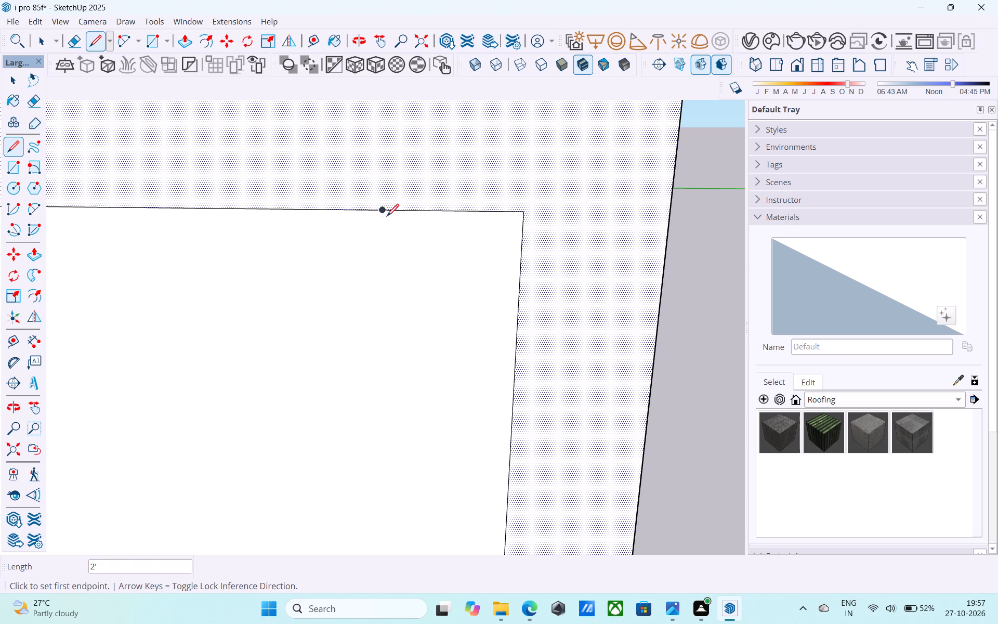
Draw a 2' radius arc between the two 2' marks, tangent to both edges, across that upper corner.
click(519, 216)
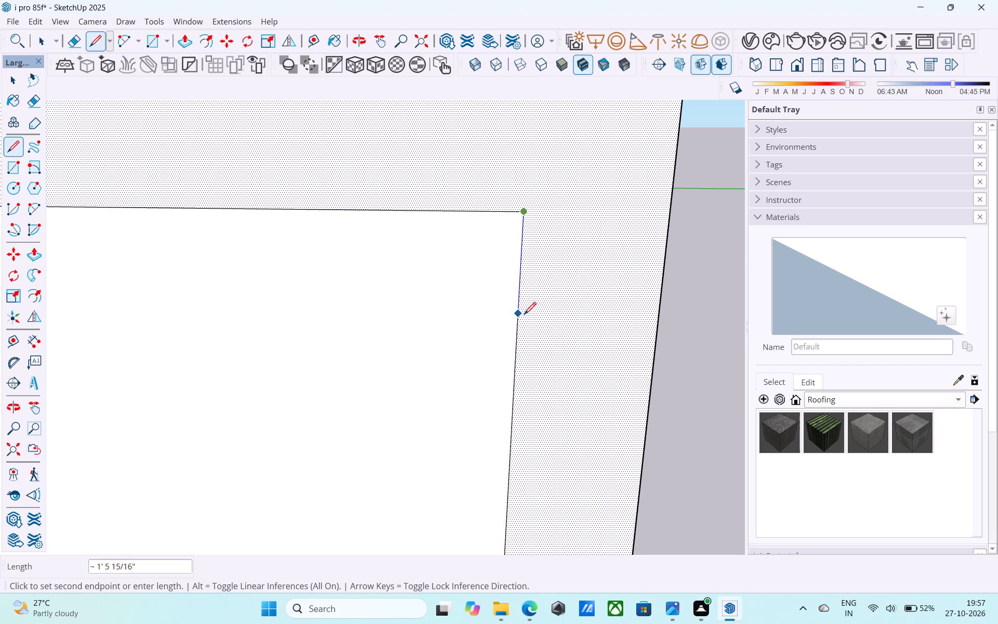
key(a)
click(515, 343)
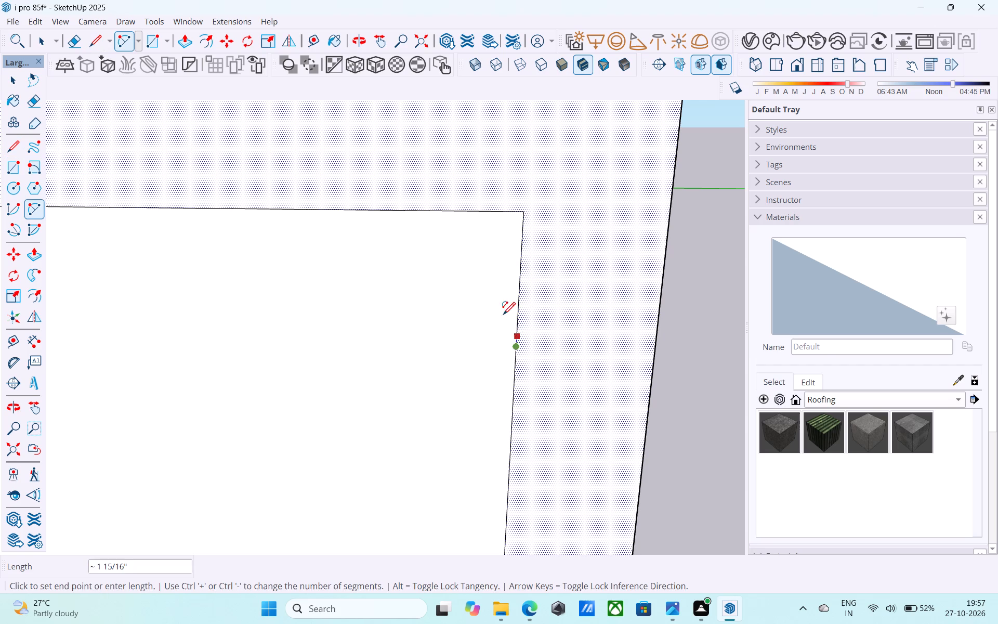
click(385, 213)
click(385, 213)
Erase the leftover square edges outside the arc at the inner frame's upper corner nearest the narrow bay.
scroll(415, 231, down, 14)
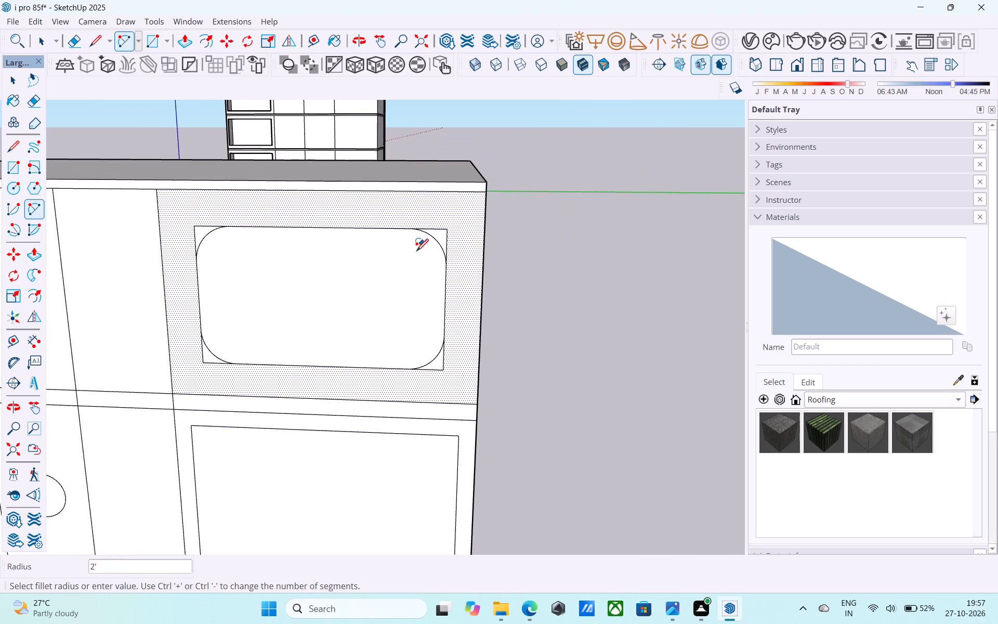
middle_drag(382, 281, 436, 249)
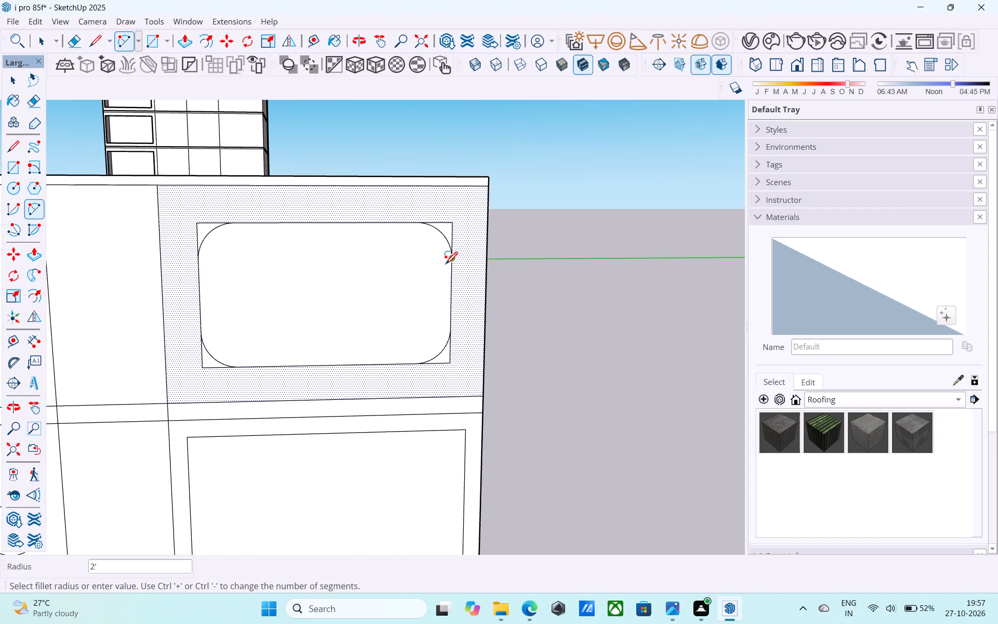
scroll(446, 277, down, 3)
middle_drag(378, 362, 377, 369)
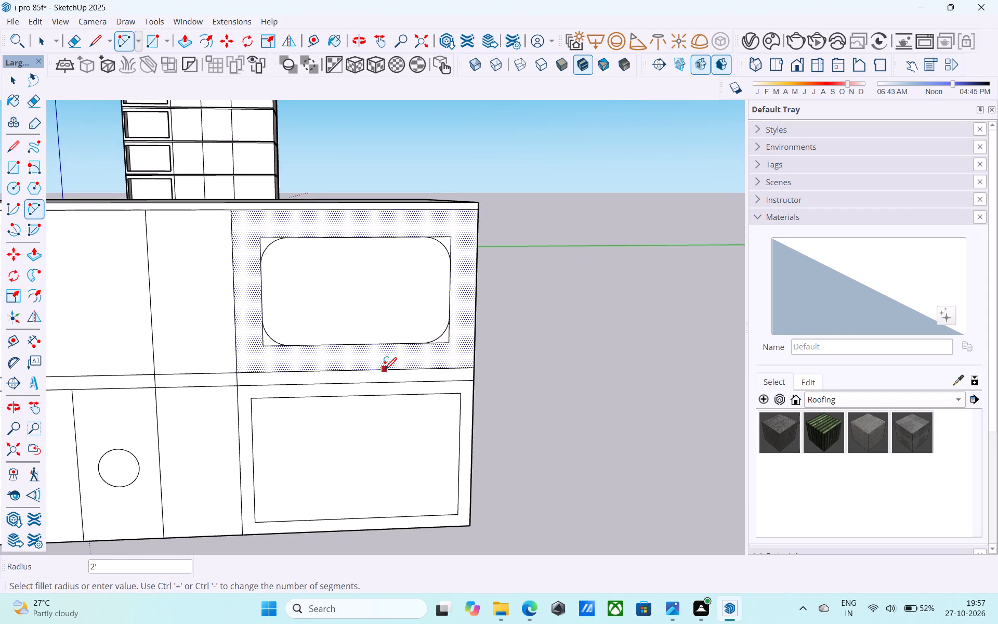
scroll(385, 370, down, 4)
middle_drag(385, 370, 373, 324)
scroll(331, 288, up, 4)
scroll(271, 281, up, 10)
key(e)
drag(291, 271, 301, 260)
drag(304, 256, 334, 219)
scroll(301, 258, down, 1)
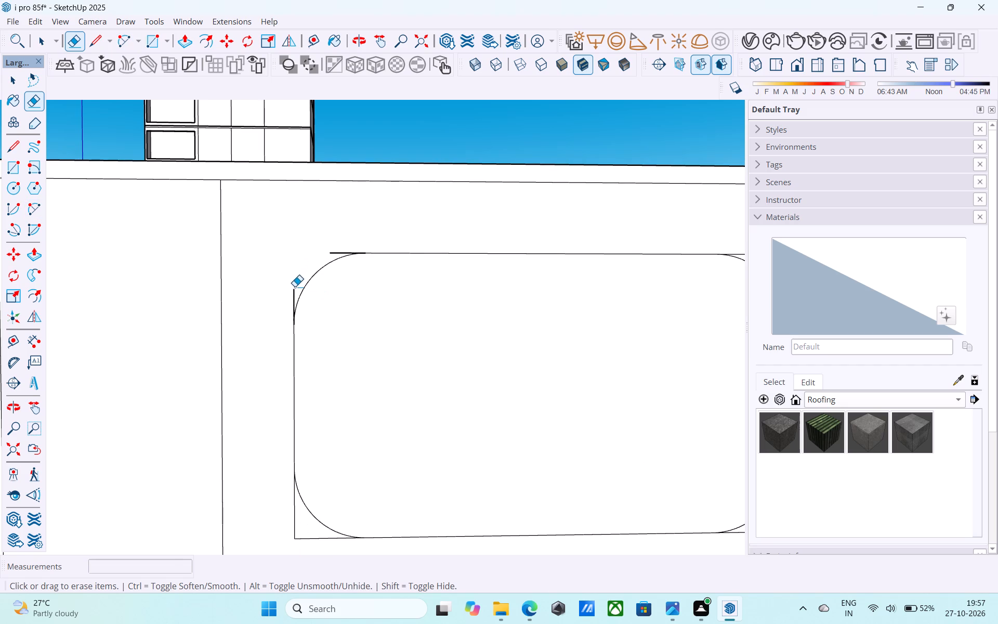
click(292, 291)
drag(296, 289, 278, 311)
scroll(313, 269, up, 7)
drag(337, 250, 391, 216)
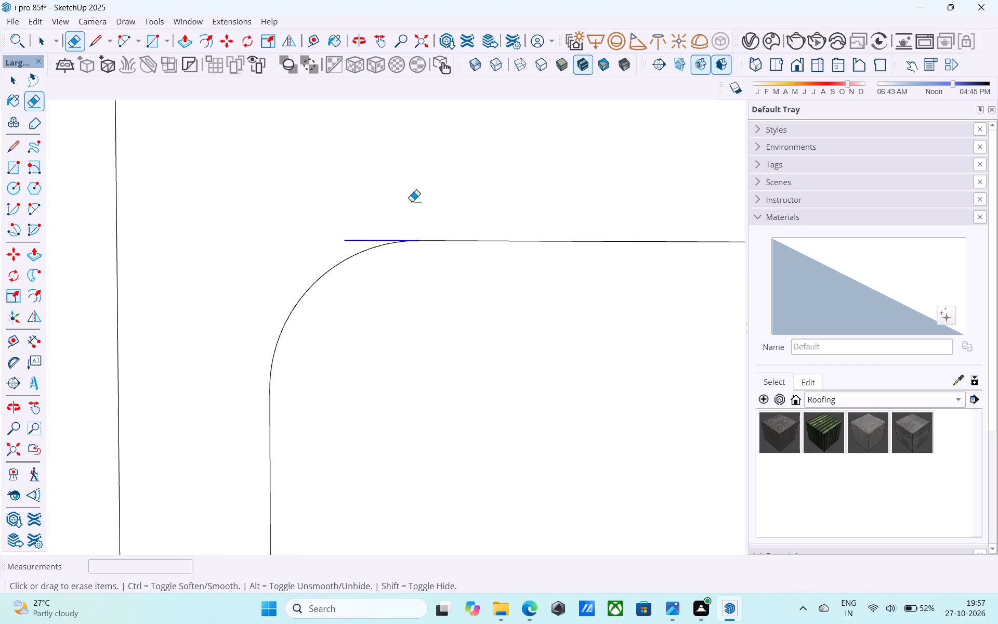
Erase the leftover square edges outside the arc at the inner frame's lower corner nearest the narrow bay.
scroll(303, 251, down, 13)
scroll(305, 416, up, 5)
drag(300, 416, 287, 409)
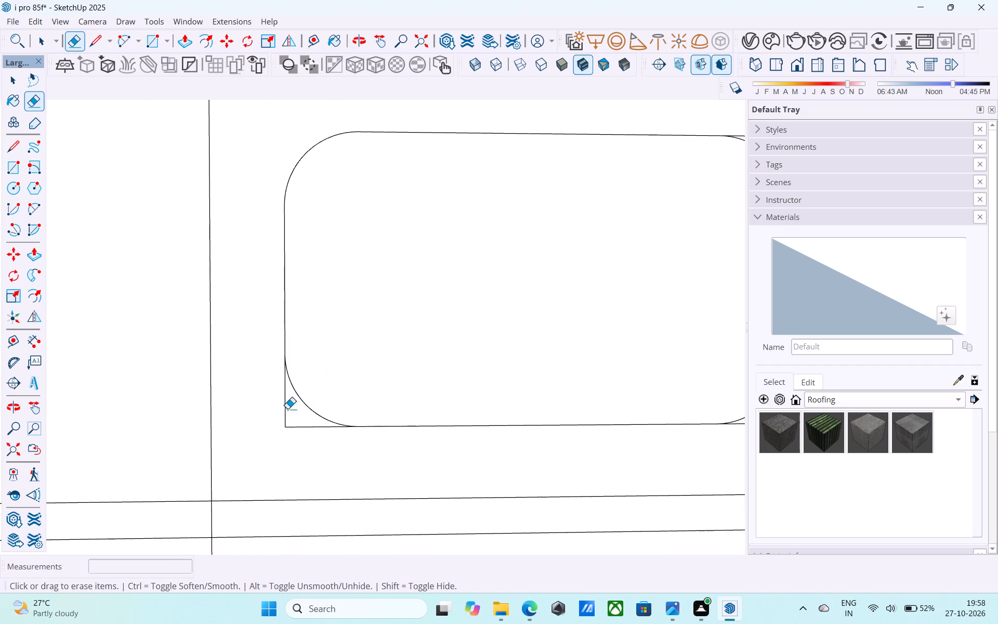
drag(287, 409, 275, 405)
drag(284, 417, 293, 431)
Erase the leftover square edges outside the arcs at the inner frame's upper and lower corners nearest the end wall.
scroll(226, 416, down, 10)
scroll(463, 311, up, 8)
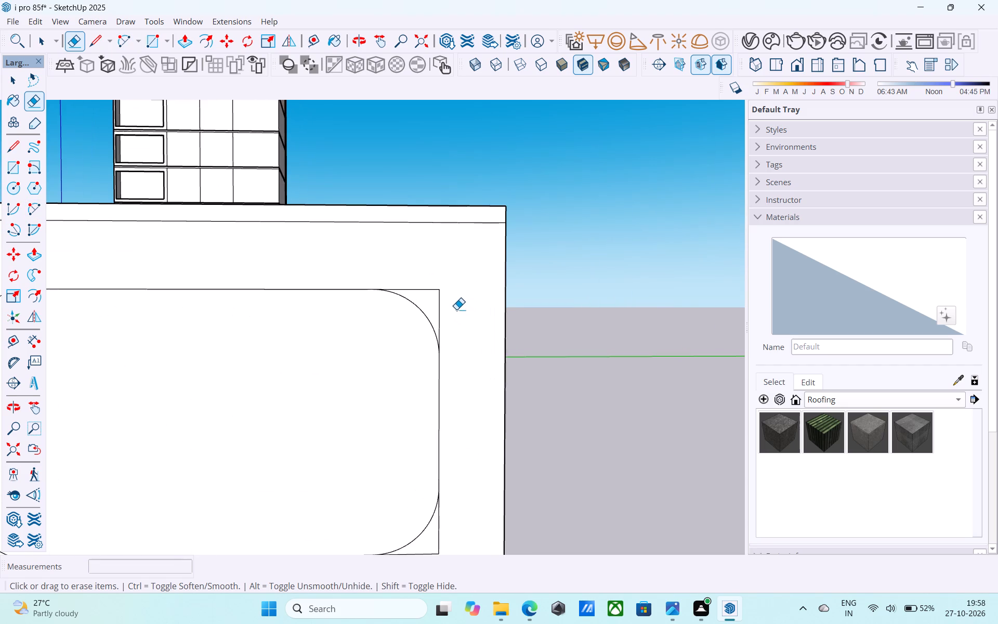
drag(450, 305, 427, 274)
drag(429, 293, 452, 309)
scroll(408, 244, down, 10)
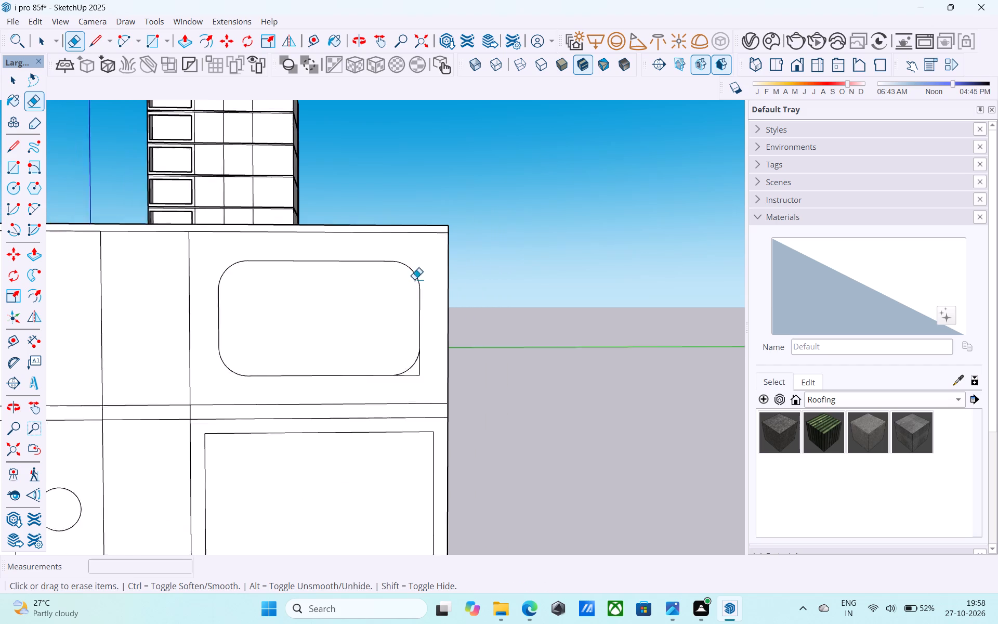
scroll(421, 406, up, 12)
drag(415, 326, 421, 320)
drag(419, 323, 401, 362)
scroll(400, 362, down, 5)
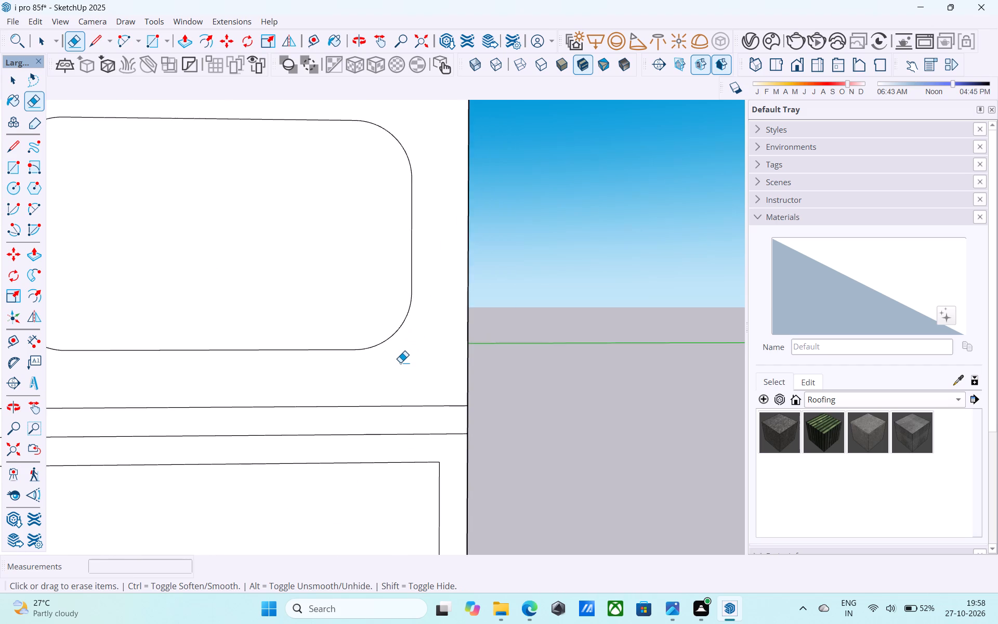
Examine the two-storey unit's facade from several angles, including the rounded frame and the blank upper bay.
scroll(400, 362, down, 12)
middle_drag(398, 368, 638, 286)
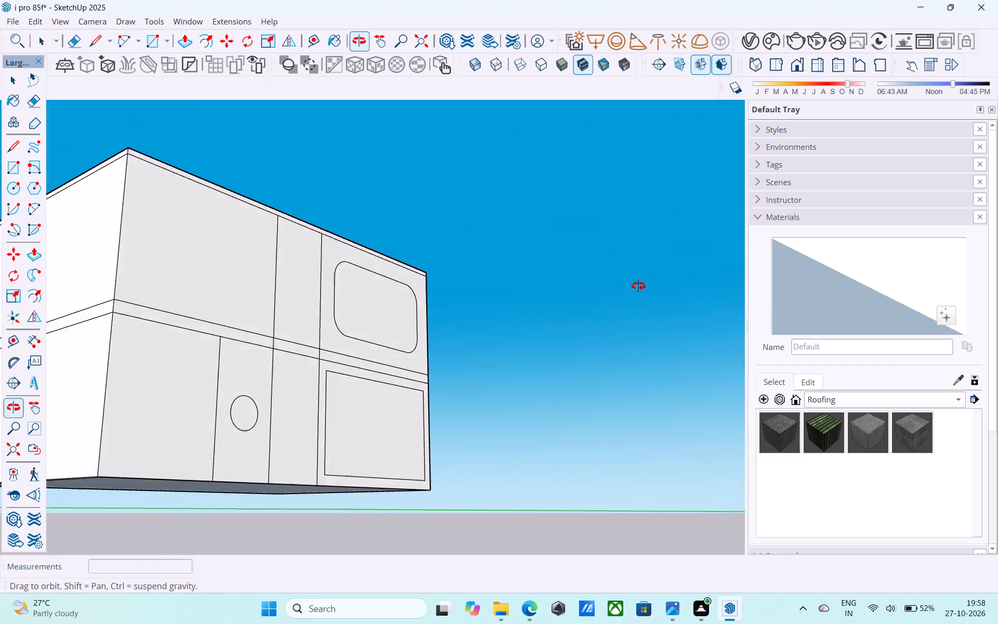
middle_drag(638, 286, 602, 376)
scroll(602, 376, down, 2)
middle_drag(602, 376, 568, 372)
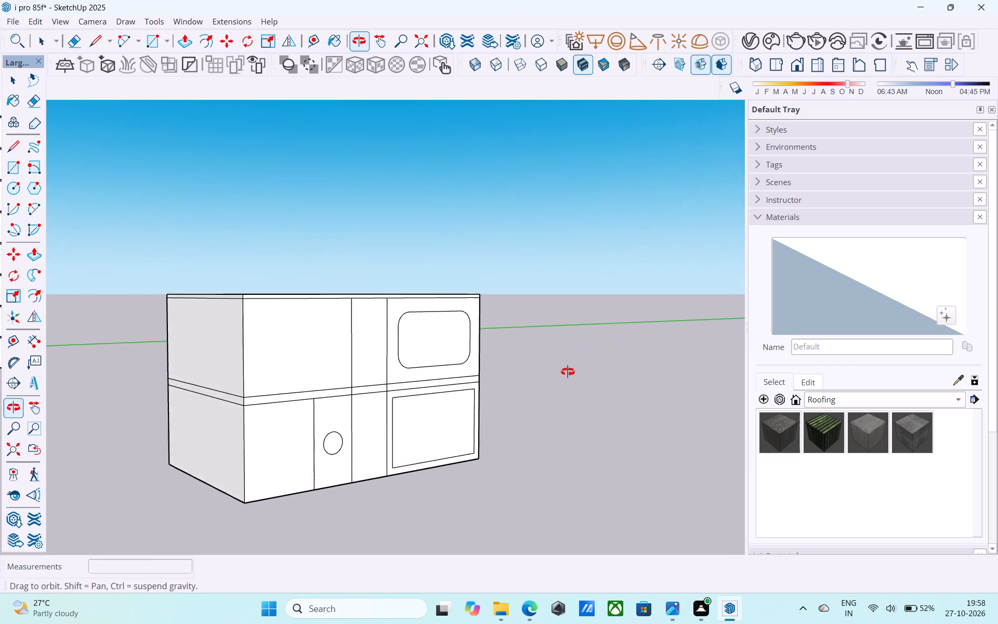
middle_drag(568, 372, 525, 341)
middle_drag(429, 329, 260, 354)
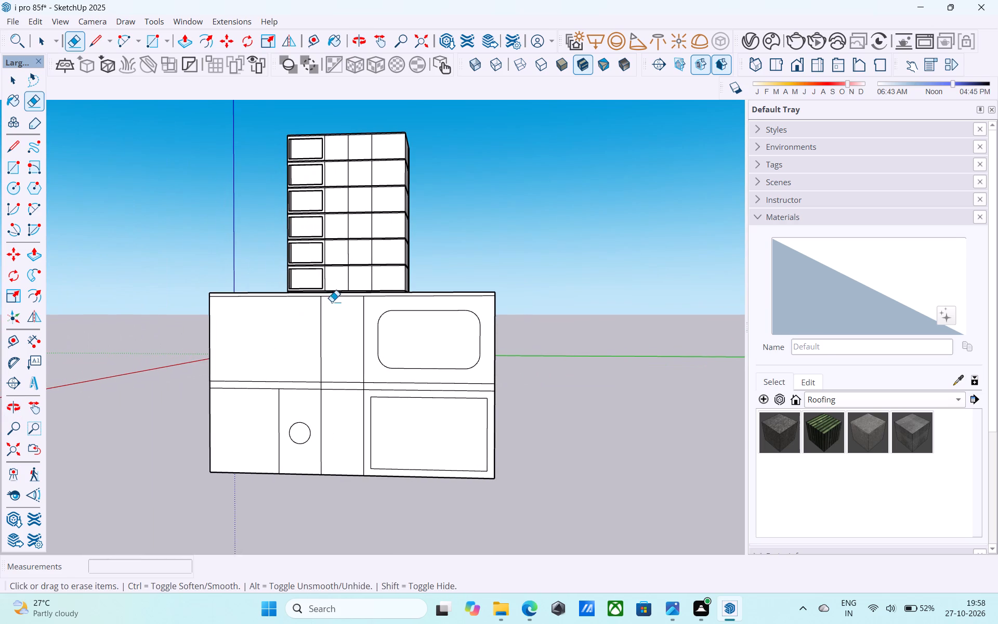
scroll(336, 300, up, 4)
scroll(338, 296, down, 5)
middle_click(350, 313)
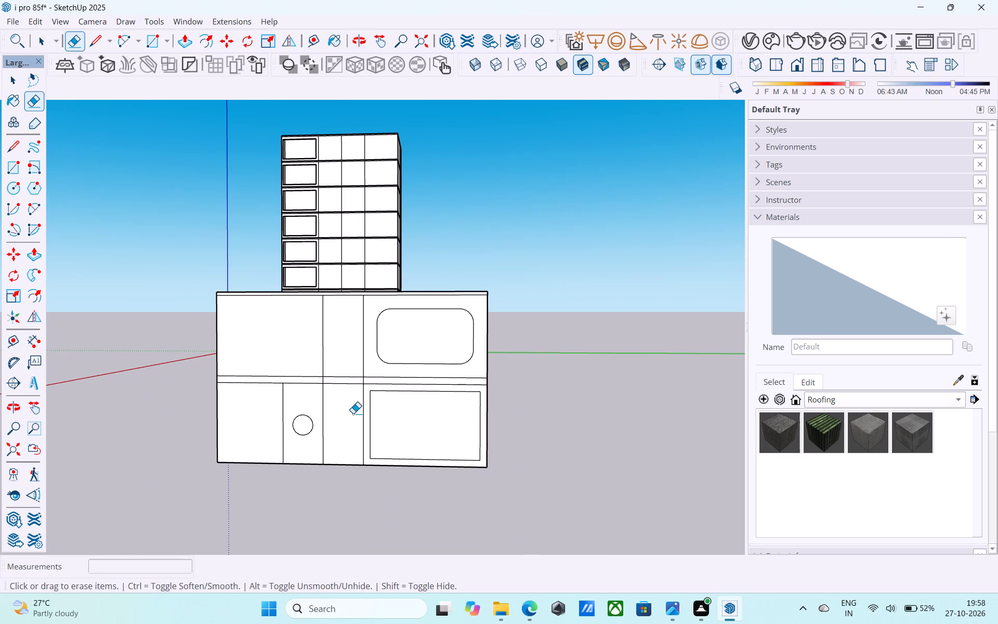
scroll(348, 412, up, 3)
scroll(456, 400, down, 4)
middle_drag(457, 400, 449, 404)
scroll(253, 334, up, 4)
scroll(274, 333, down, 2)
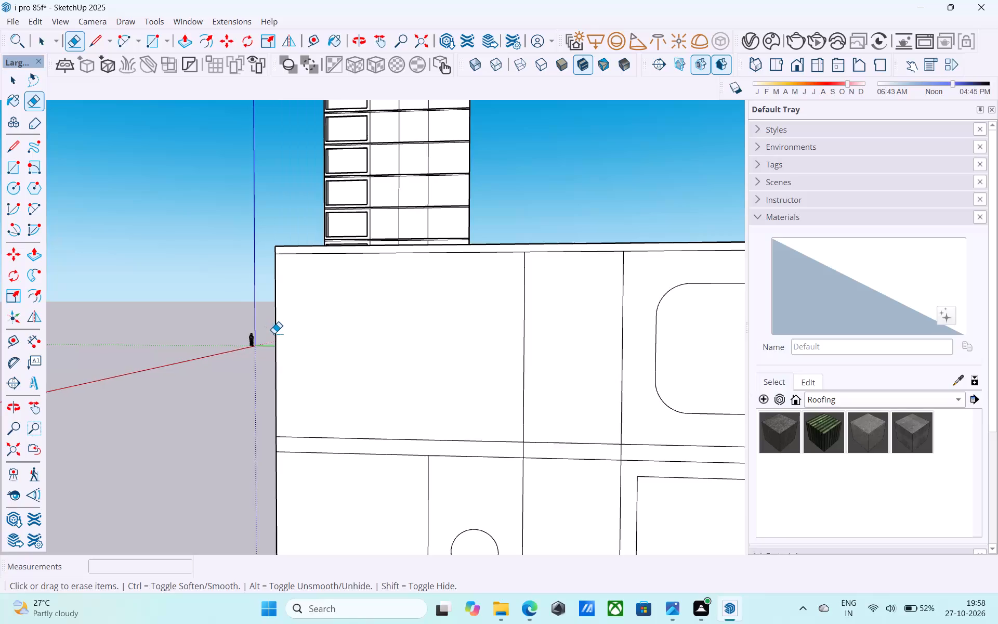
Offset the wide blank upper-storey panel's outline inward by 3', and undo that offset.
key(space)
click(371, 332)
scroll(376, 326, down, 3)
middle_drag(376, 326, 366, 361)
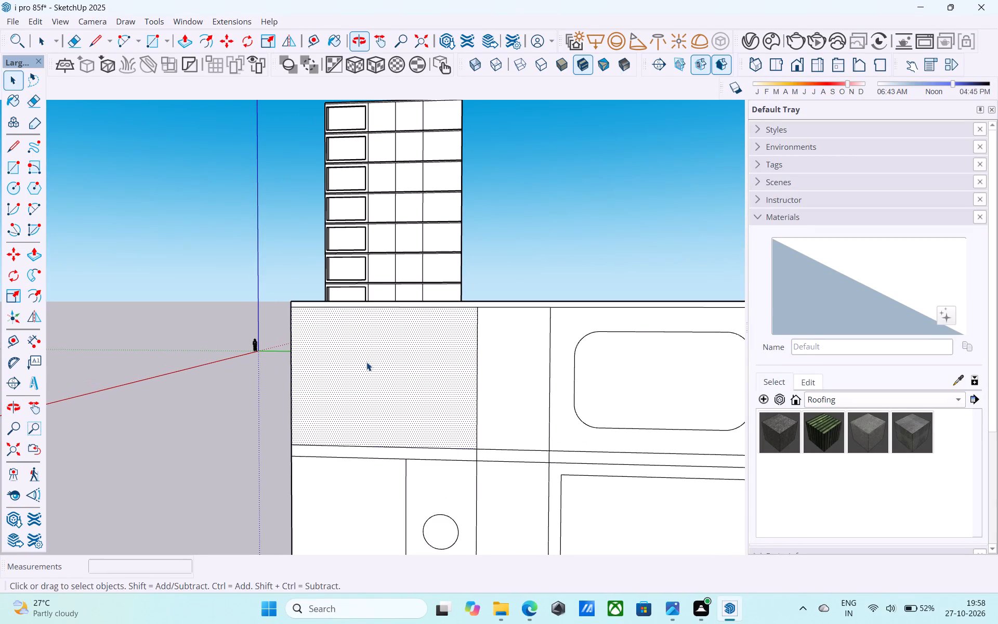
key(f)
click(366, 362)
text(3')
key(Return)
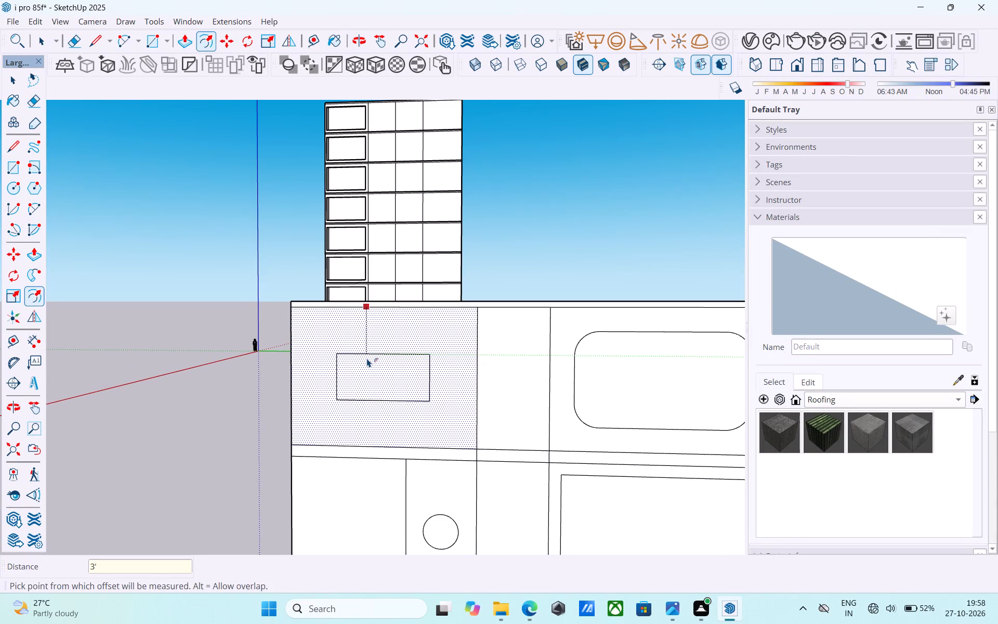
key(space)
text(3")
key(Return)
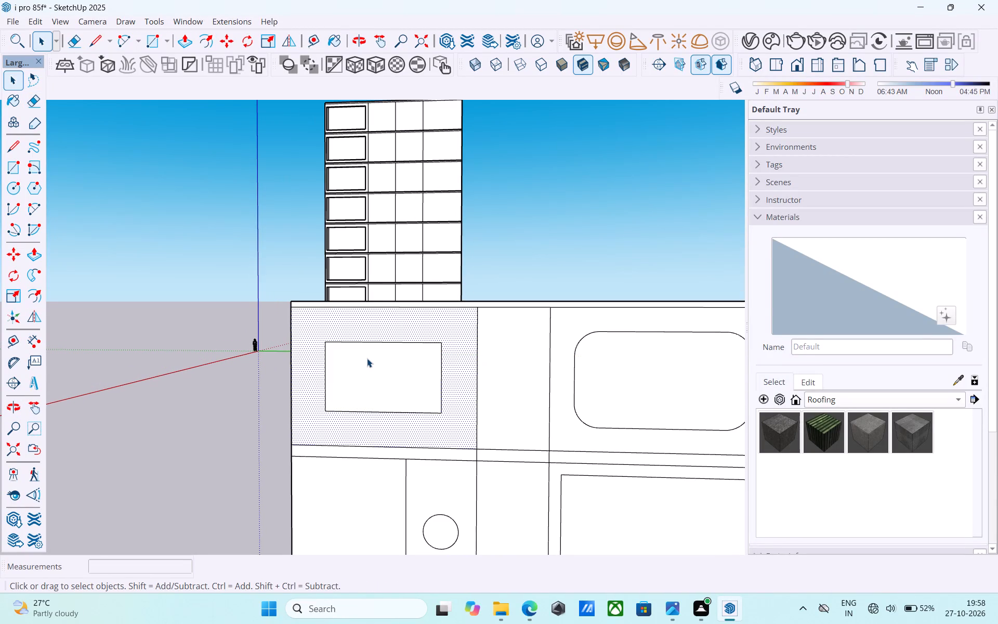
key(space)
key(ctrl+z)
Offset the wide blank upper-storey panel's outline inward by 3" to form a thin frame.
click(367, 358)
key(f)
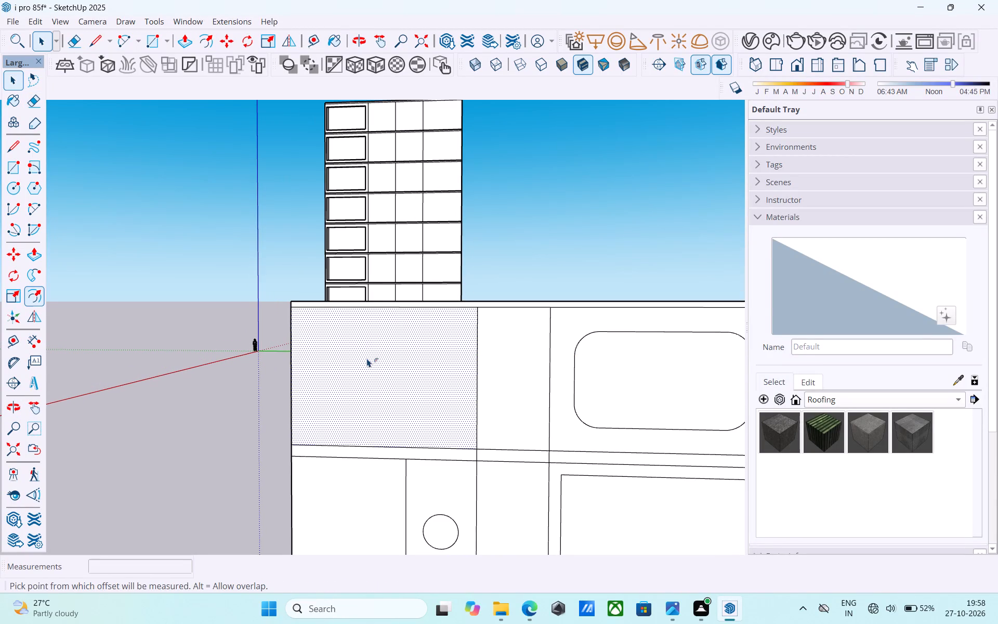
click(367, 358)
text(3")
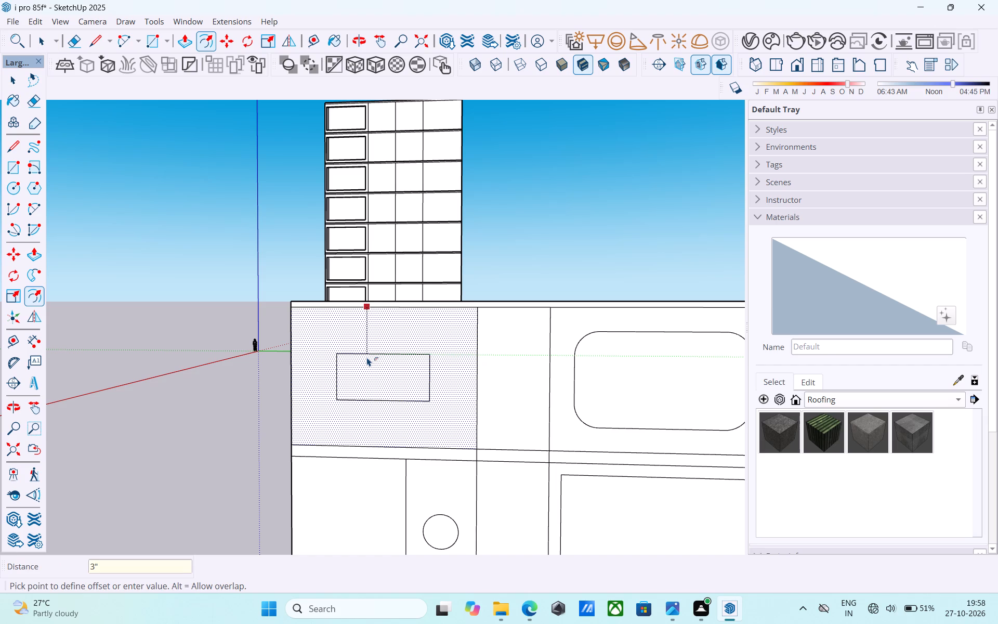
key(Return)
key(space)
click(367, 357)
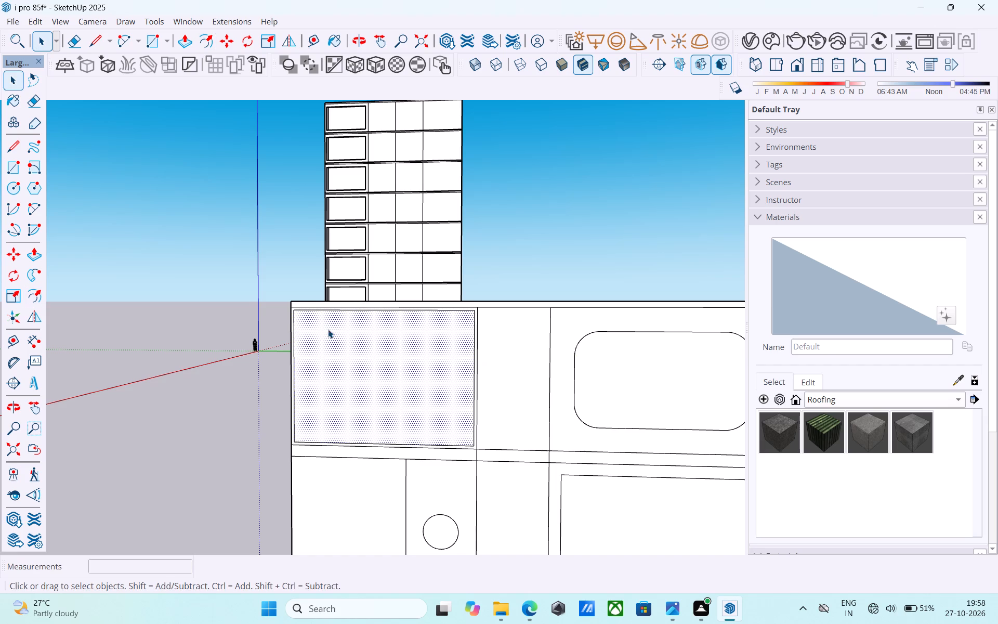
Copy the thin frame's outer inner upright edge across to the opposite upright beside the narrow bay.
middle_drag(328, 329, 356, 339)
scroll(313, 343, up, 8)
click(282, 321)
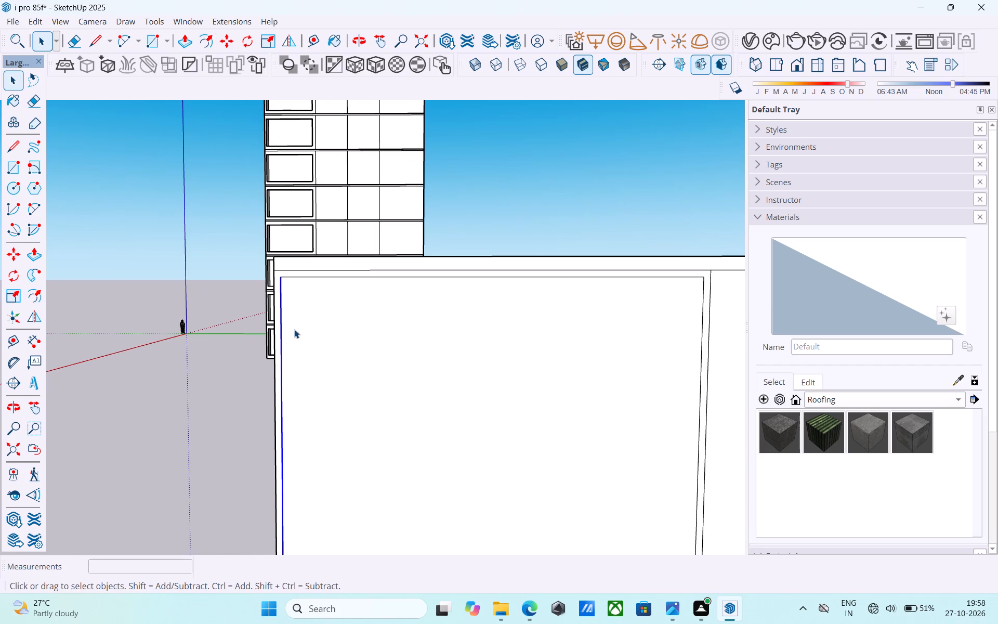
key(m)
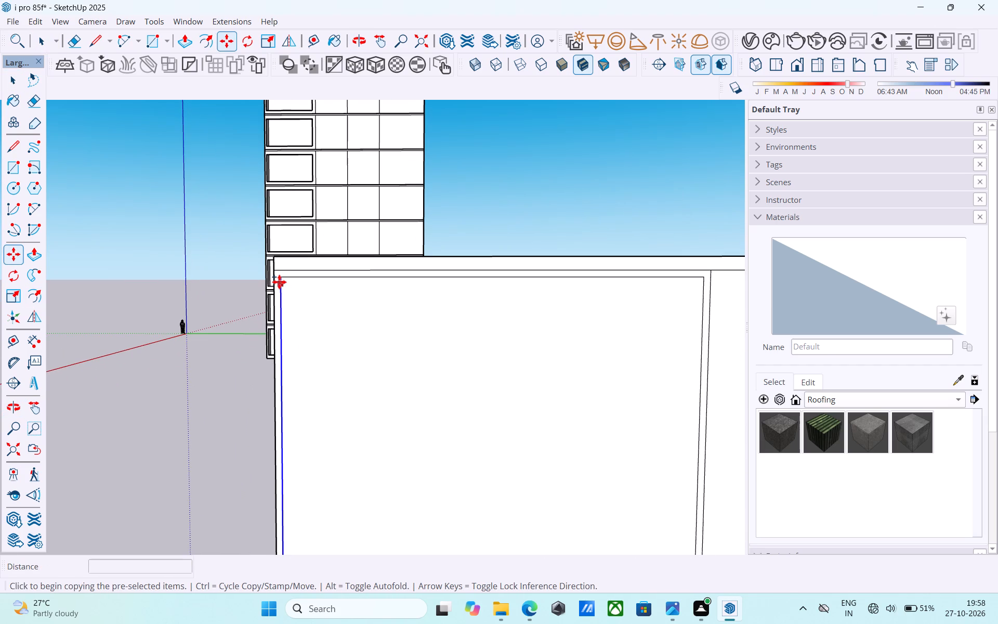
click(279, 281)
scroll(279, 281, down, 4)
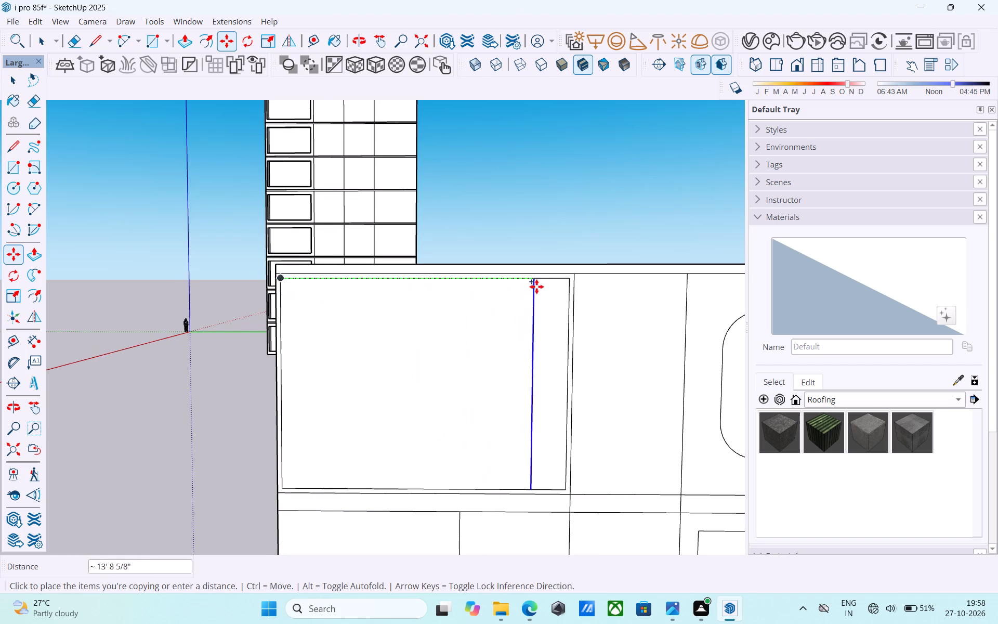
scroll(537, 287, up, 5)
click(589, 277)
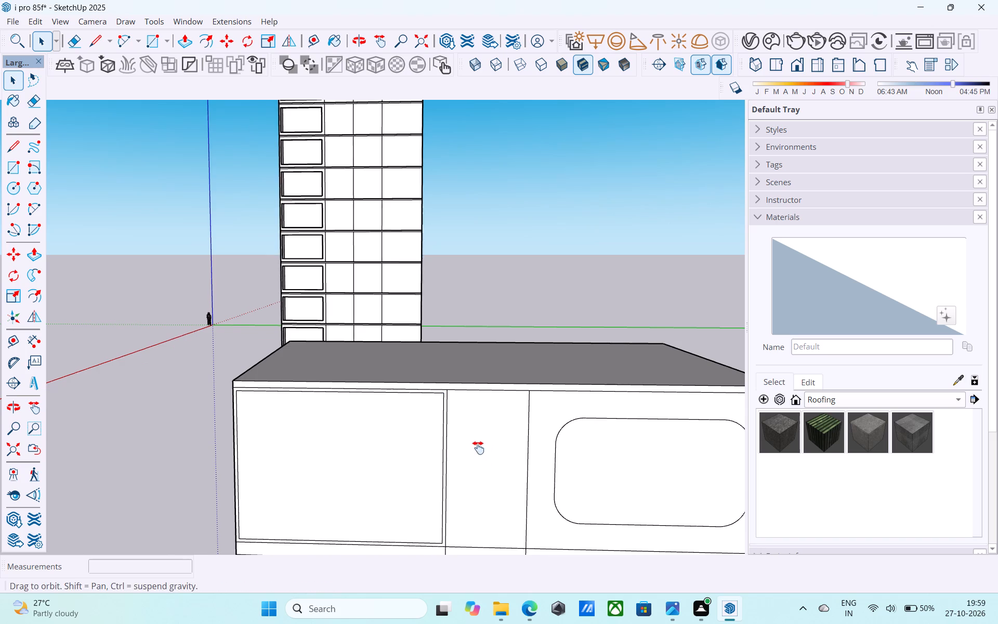
Copy the thin frame's outer inner upright edge 15' 6" to the opposite upright, and divide the span into 3 equal panels.
shift+middle_drag(478, 448, 479, 419)
scroll(479, 419, down, 1)
scroll(249, 448, up, 6)
scroll(287, 438, down, 5)
scroll(332, 435, down, 2)
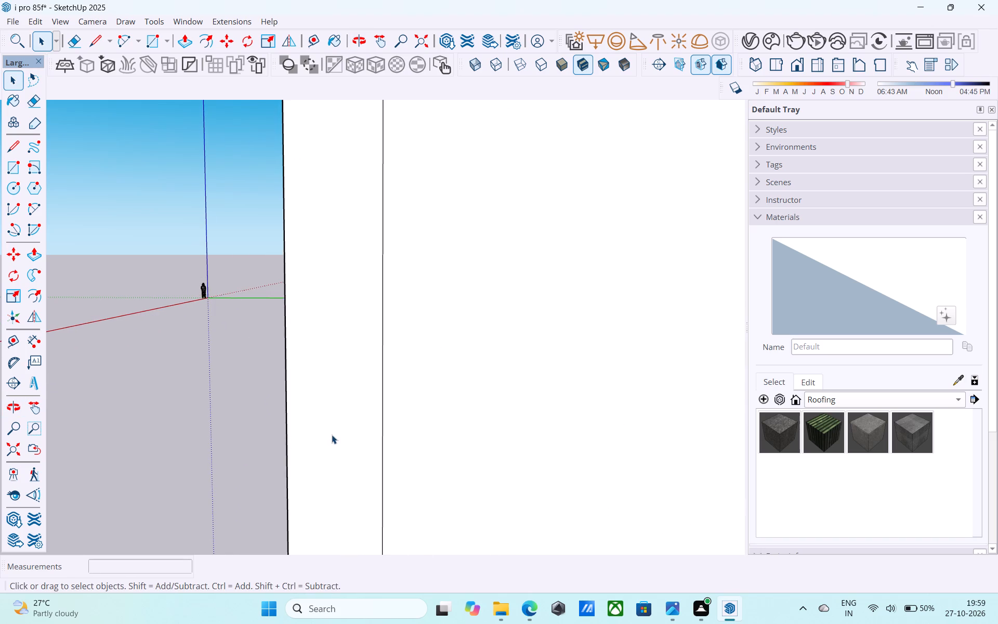
scroll(332, 435, down, 2)
middle_drag(332, 435, 297, 485)
scroll(294, 481, down, 8)
scroll(336, 443, down, 11)
middle_drag(359, 432, 271, 493)
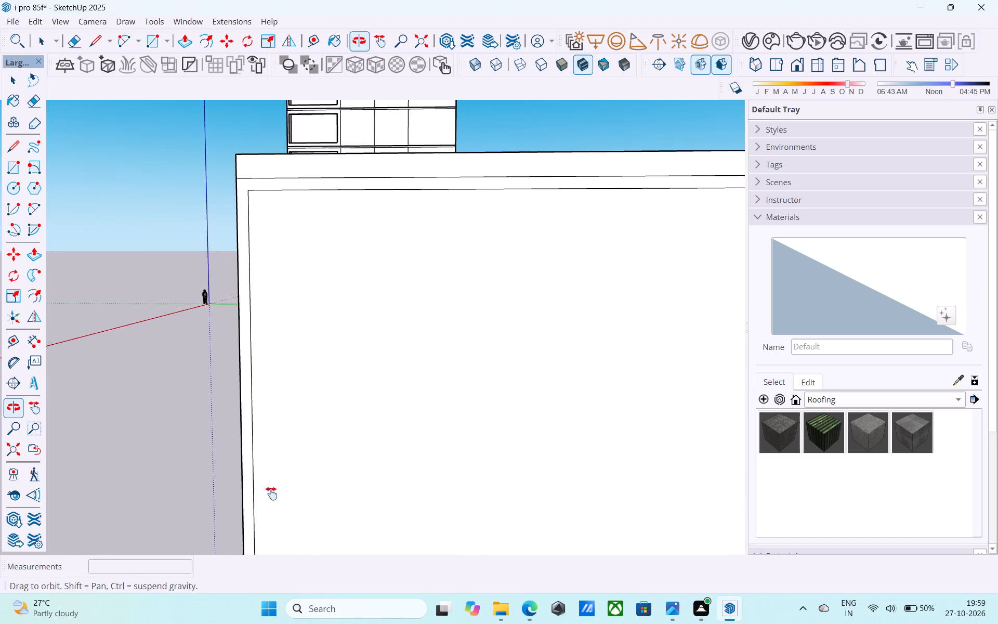
middle_drag(271, 493, 243, 553)
click(216, 282)
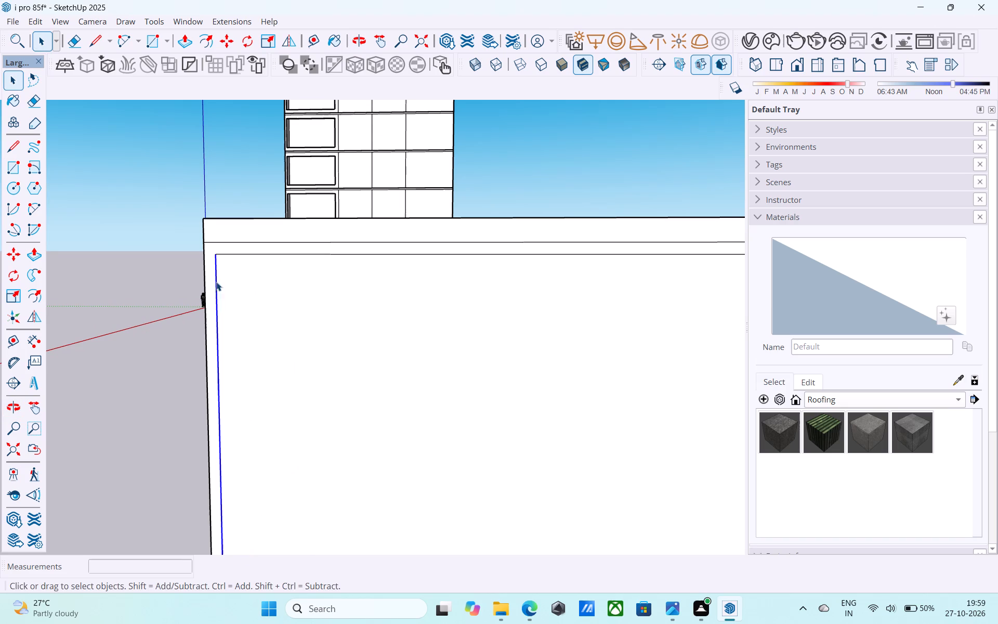
key(m)
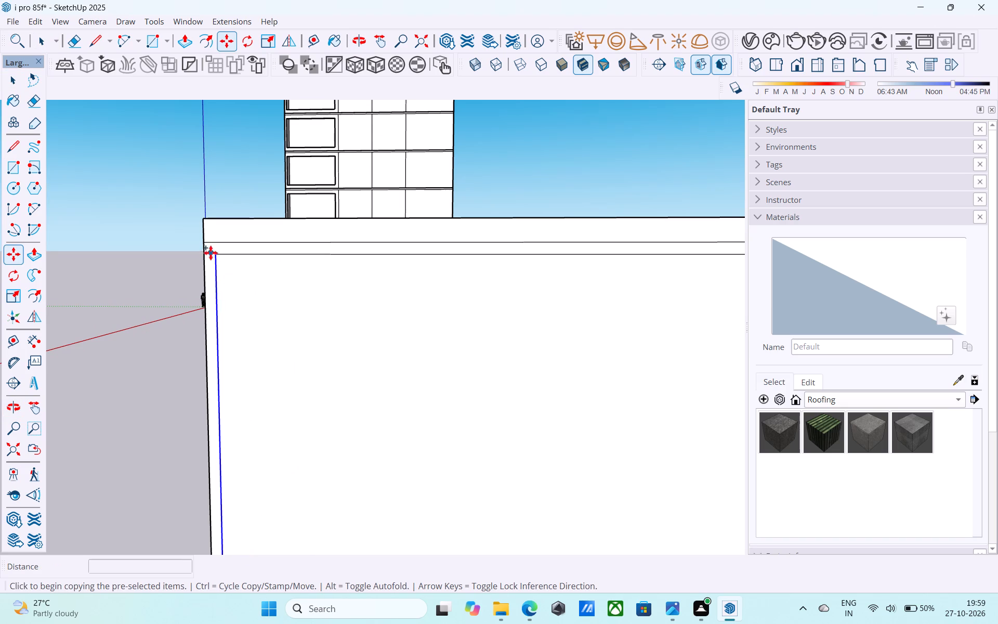
click(219, 260)
scroll(145, 287, down, 9)
scroll(198, 302, up, 16)
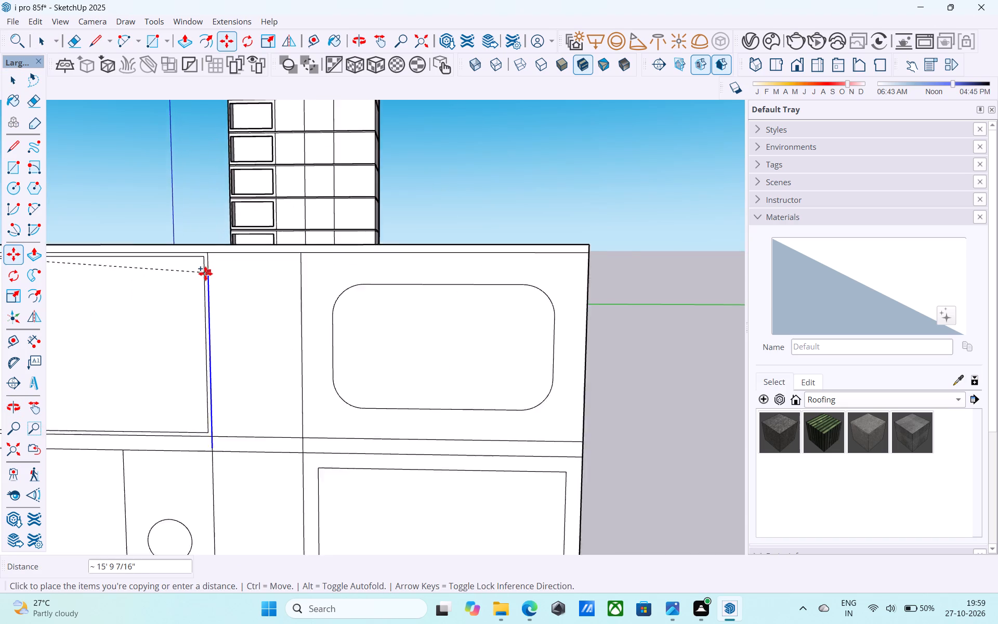
scroll(205, 274, up, 4)
middle_drag(205, 274, 323, 314)
scroll(318, 311, up, 5)
click(318, 269)
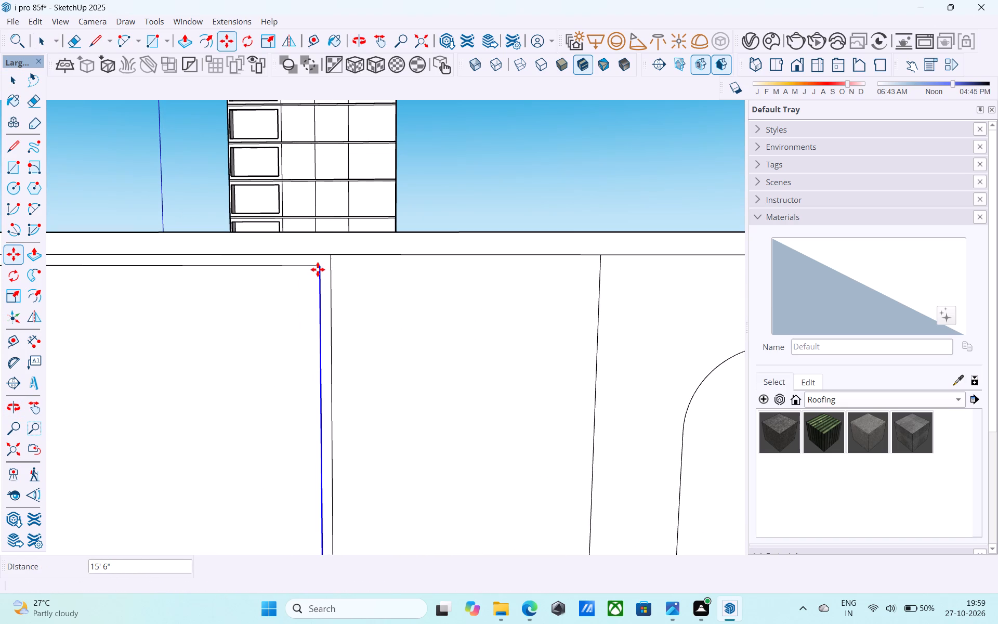
text(/3)
key(Return)
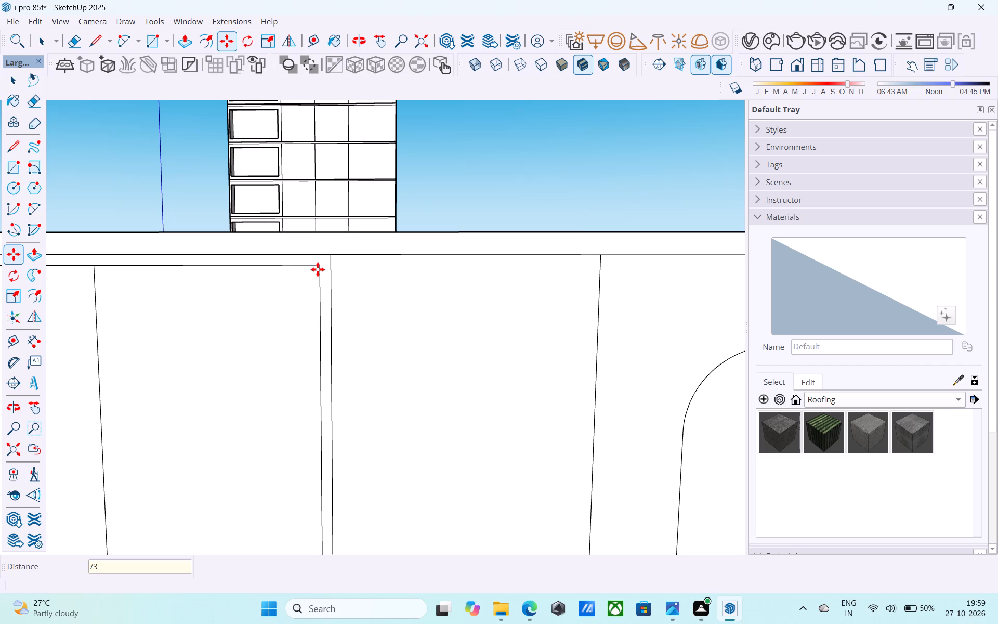
key(space)
Offset the middle of the three upper-storey panels inward by 3".
scroll(316, 269, down, 5)
scroll(337, 329, down, 9)
middle_drag(336, 331, 334, 336)
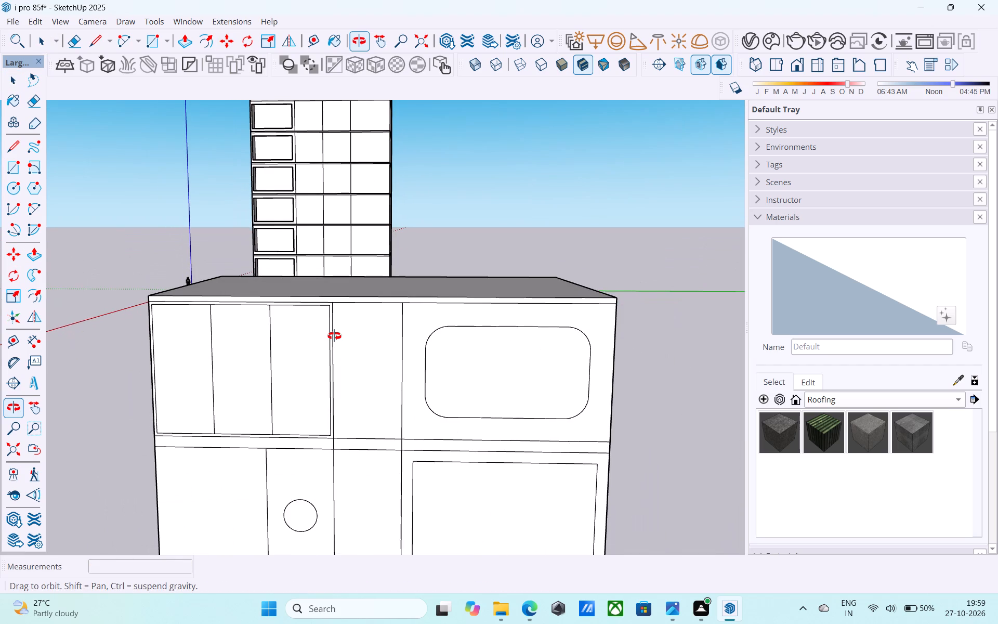
middle_drag(334, 336, 334, 336)
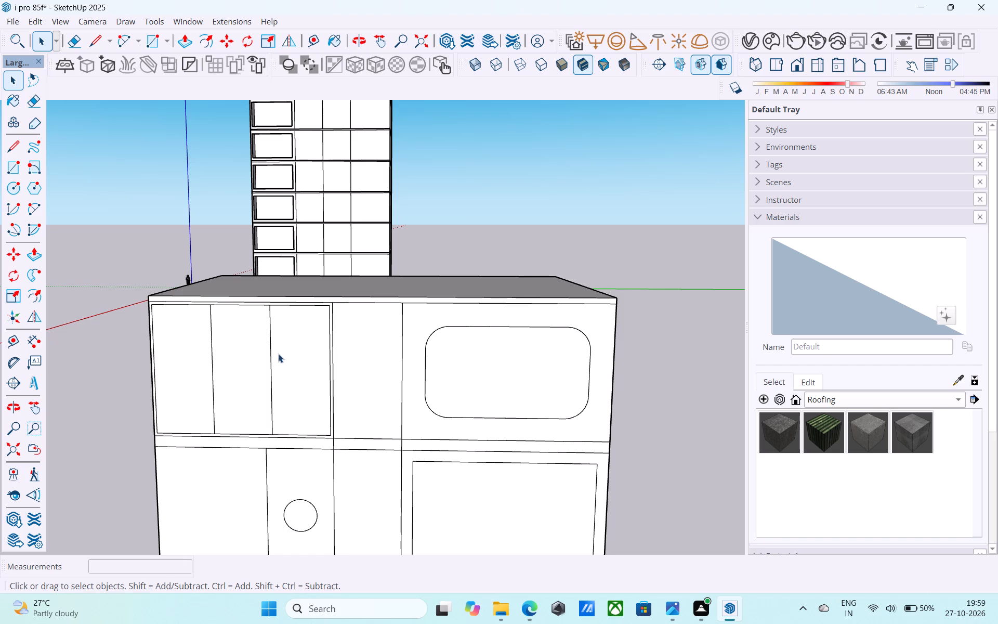
middle_drag(278, 354, 285, 346)
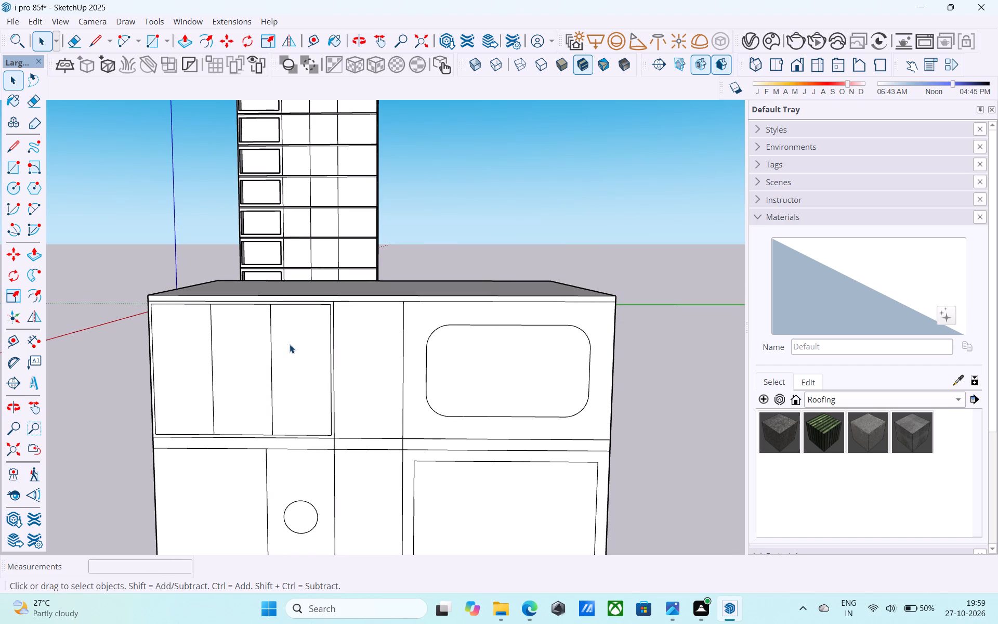
scroll(248, 349, up, 4)
click(243, 355)
scroll(243, 356, up, 4)
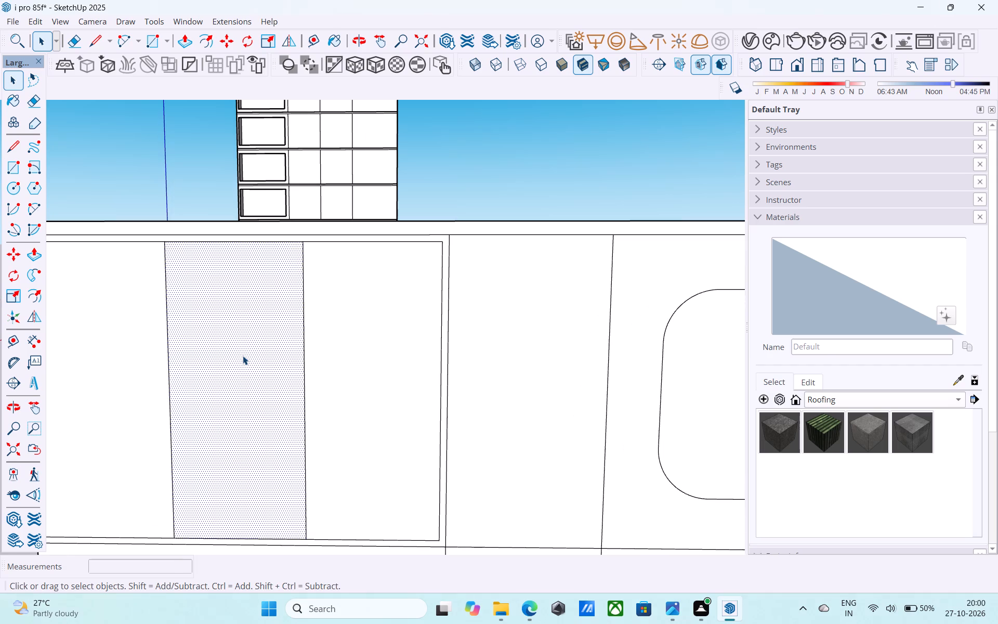
key(f)
click(243, 356)
text(3")
key(Return)
key(space)
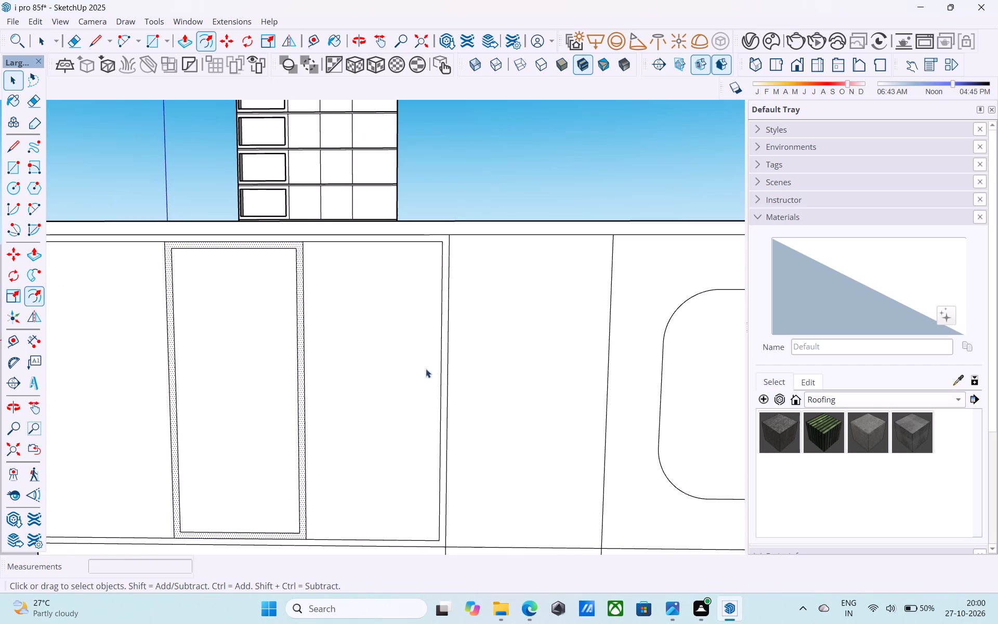
Offset the upper-storey panel at the facade's outer end, farthest from the narrow bay, inward by 3".
scroll(440, 373, down, 5)
click(246, 383)
scroll(246, 383, up, 5)
key(f)
click(246, 383)
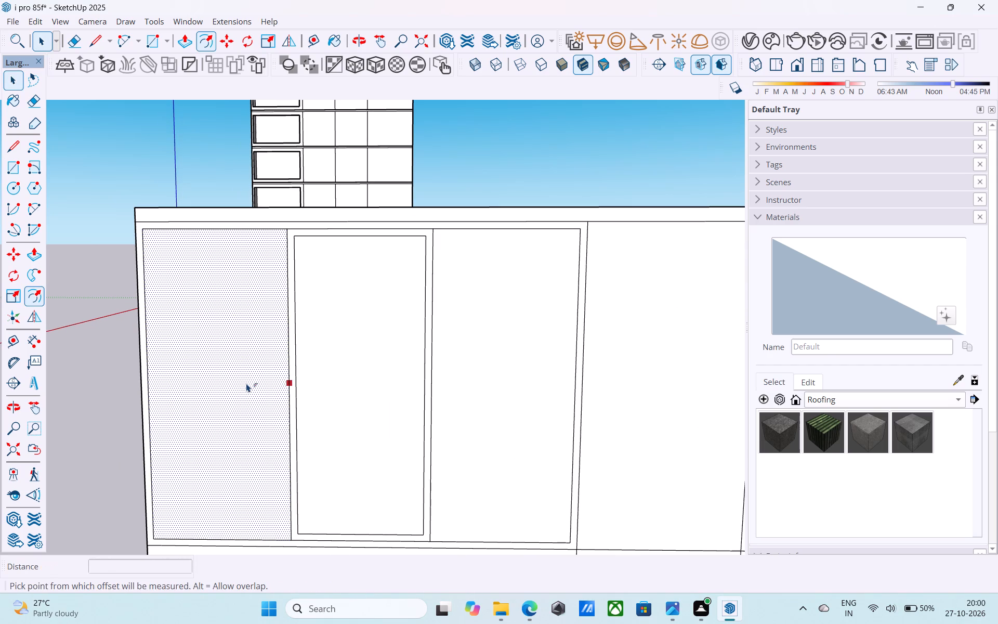
key(3)
key(shift+quotedbl)
key(Return)
key(space)
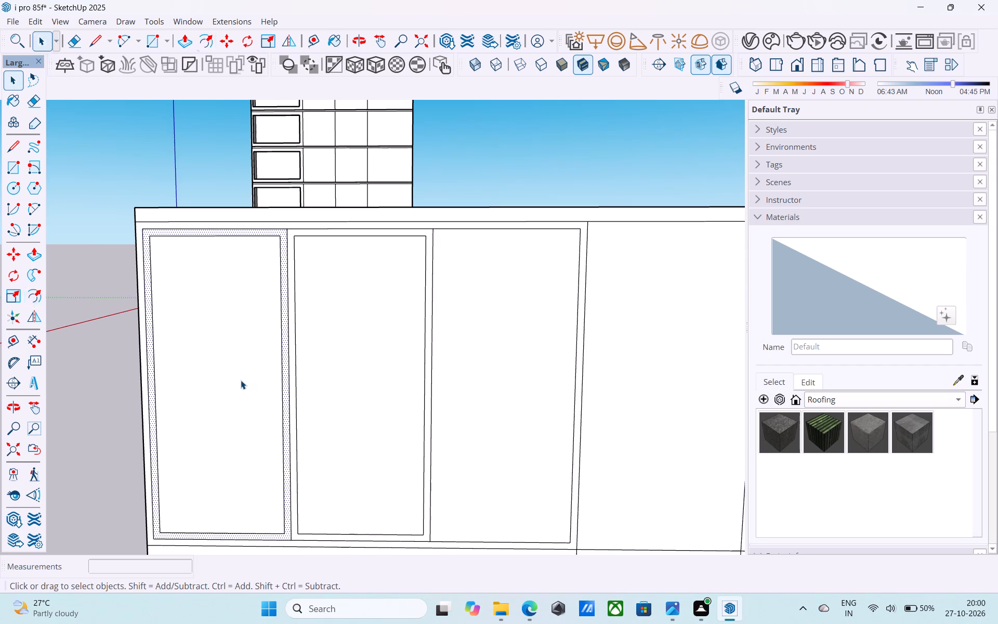
Offset the third upper-storey panel, next to the narrow bay, inward by 3".
click(490, 373)
scroll(487, 371, down, 3)
key(f)
click(487, 371)
scroll(481, 363, up, 2)
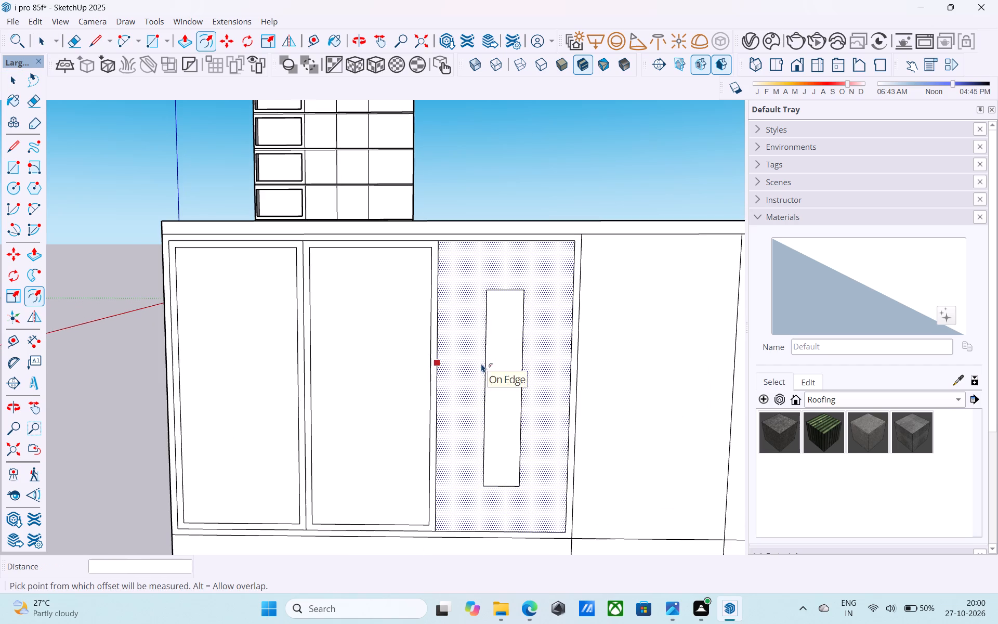
key(3)
text(")
key(space)
key(Return)
Undo the oversized offset on the third upper-storey panel, next to the narrow bay, and offset that panel inward by 3".
key(Return)
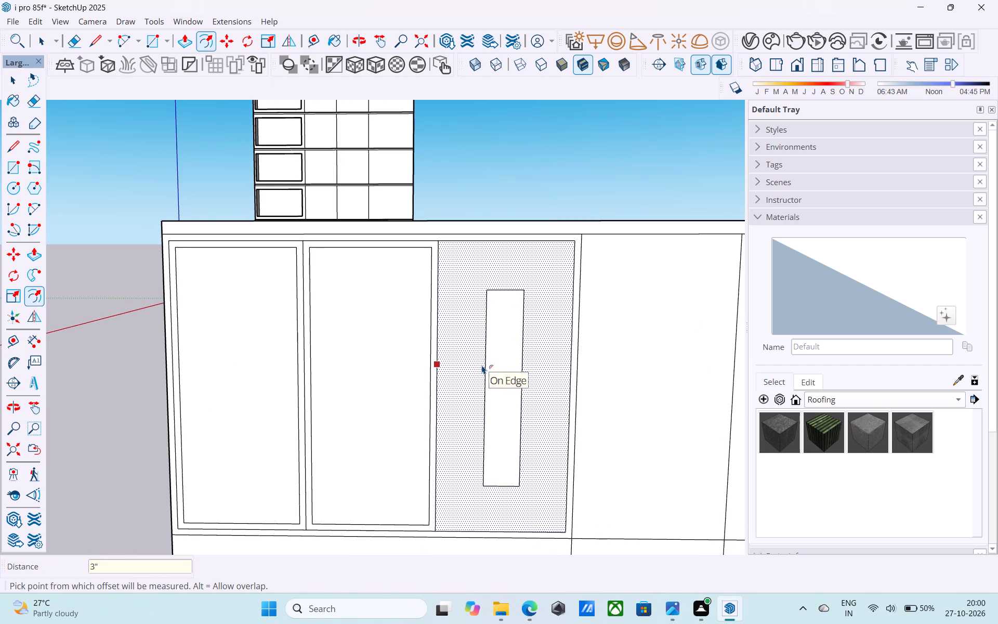
key(space)
click(479, 366)
key(ctrl+z)
key(space)
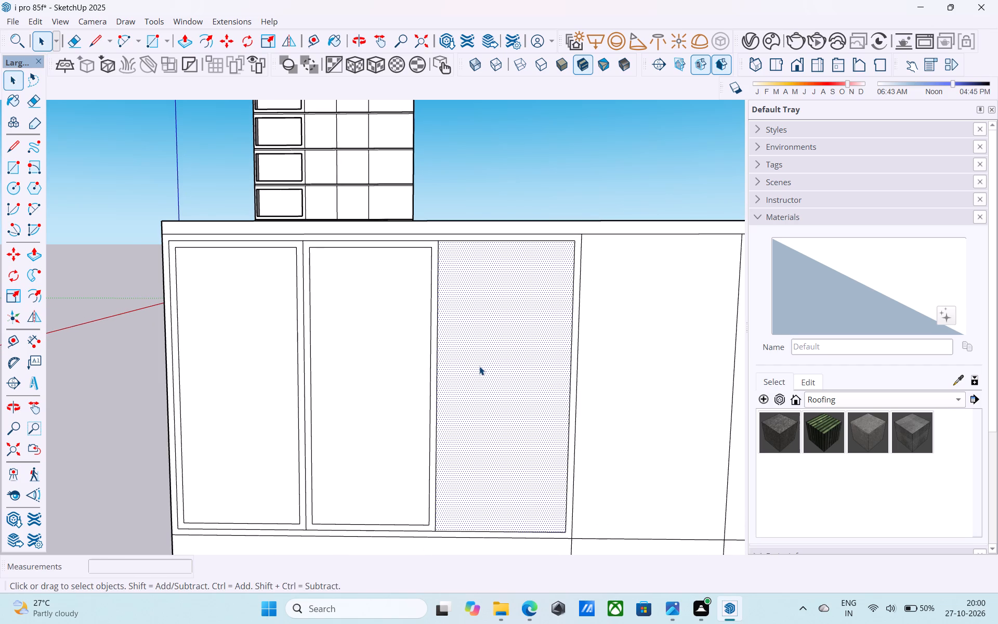
click(479, 366)
text(df)
click(479, 366)
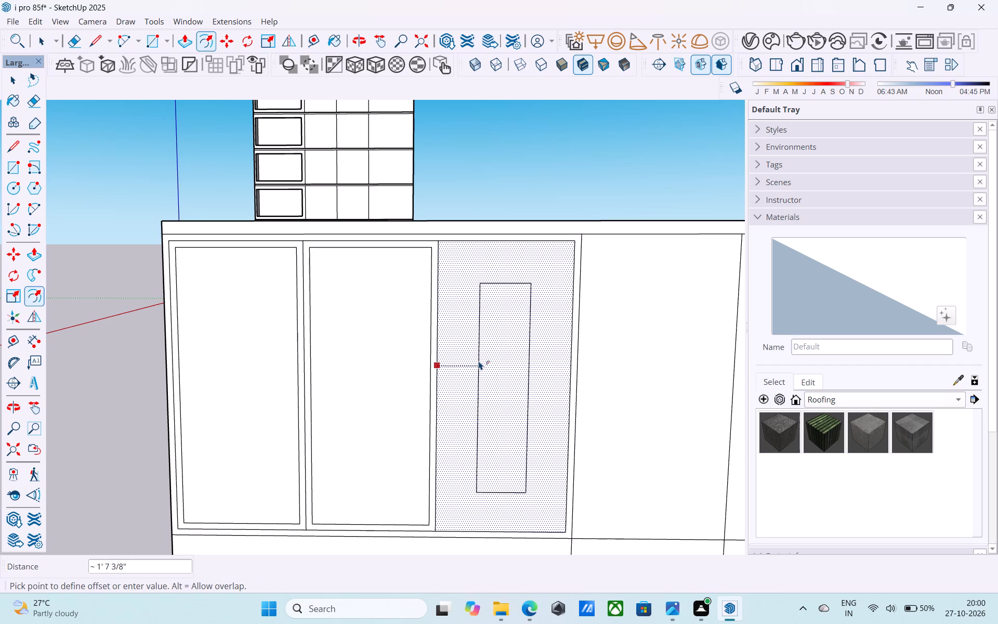
text(3")
key(Return)
key(space)
Push the inner face of the upper-storey window panel at the facade's outer end 9" into the wall.
scroll(378, 373, down, 5)
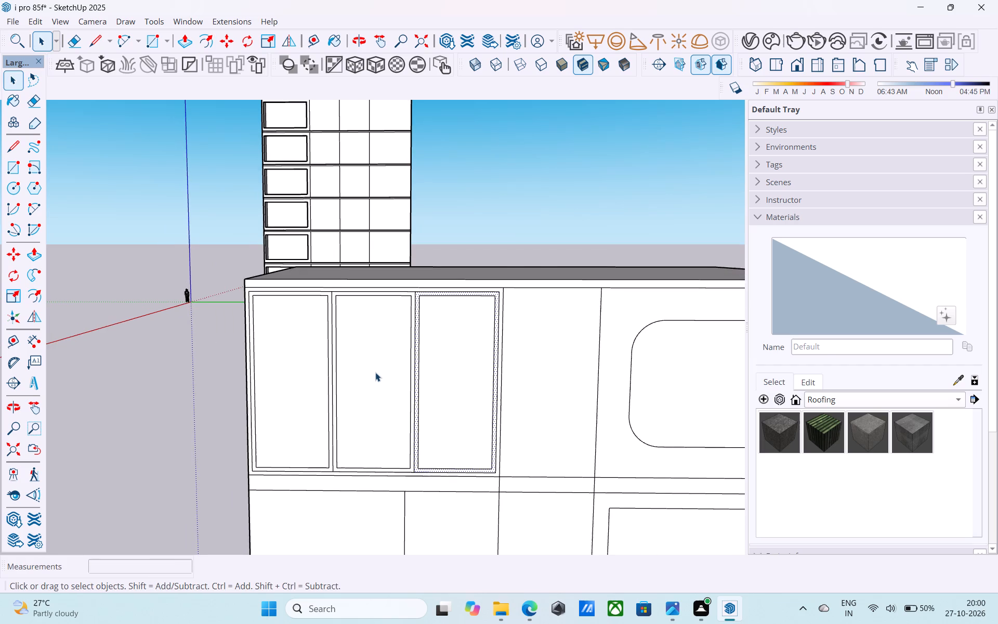
scroll(375, 372, down, 1)
middle_drag(375, 371, 371, 439)
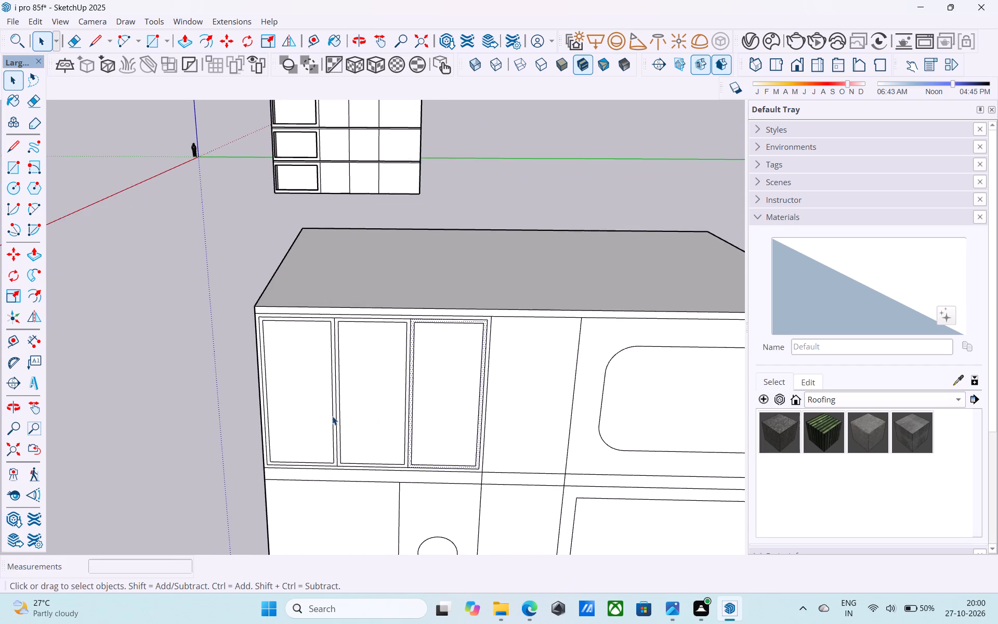
scroll(324, 389, up, 4)
click(320, 383)
scroll(319, 382, up, 4)
key(p)
click(319, 382)
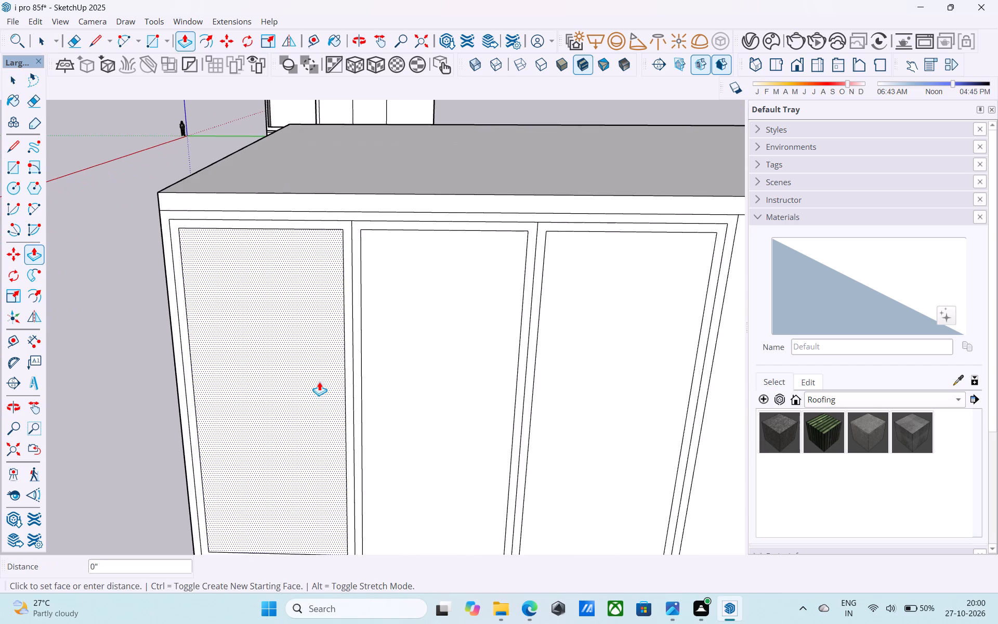
scroll(319, 382, up, 3)
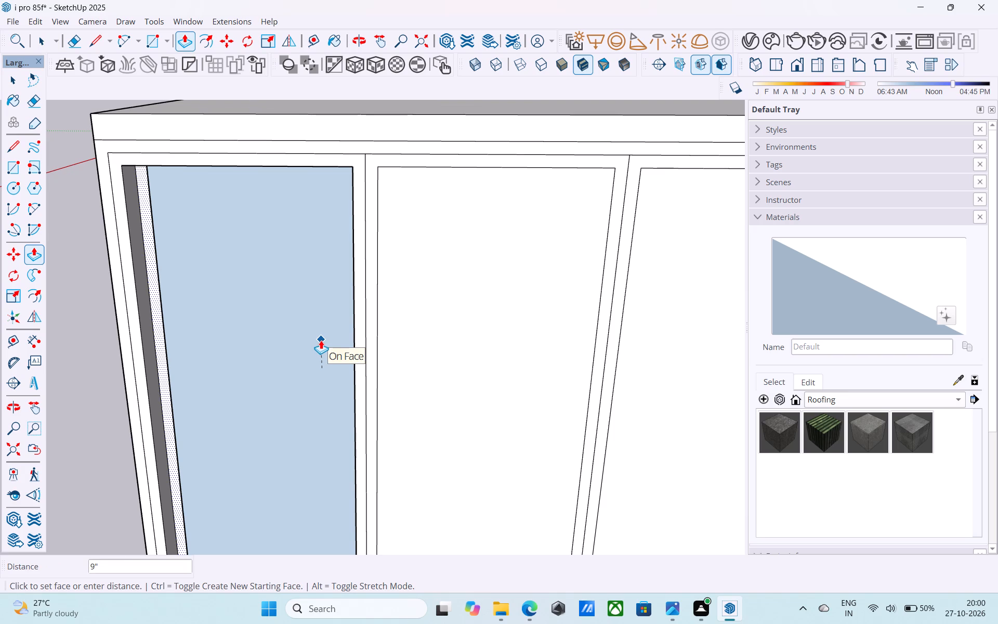
middle_drag(280, 266, 309, 215)
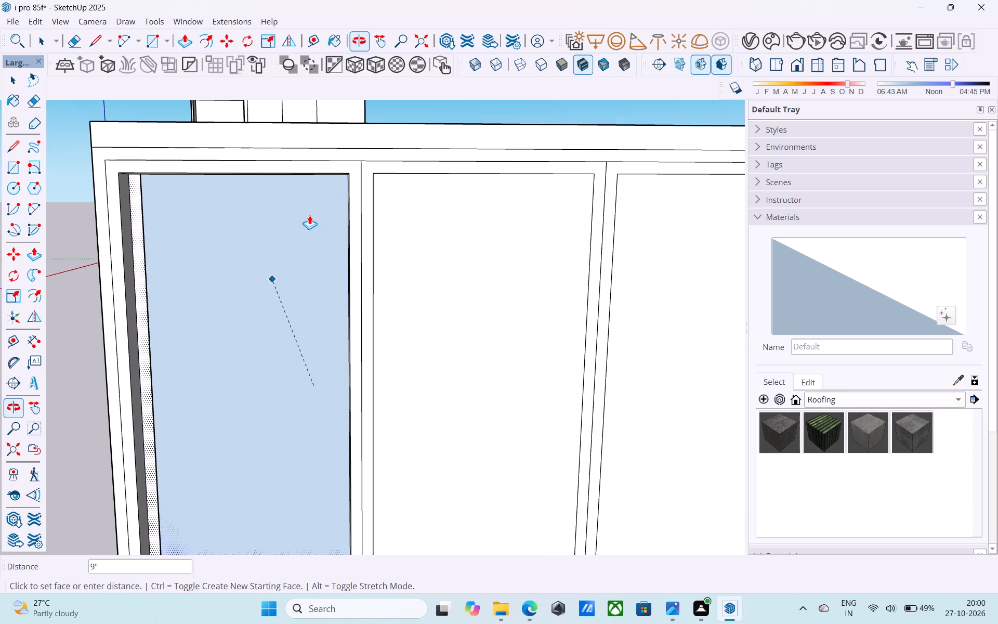
middle_drag(284, 316, 269, 368)
click(269, 368)
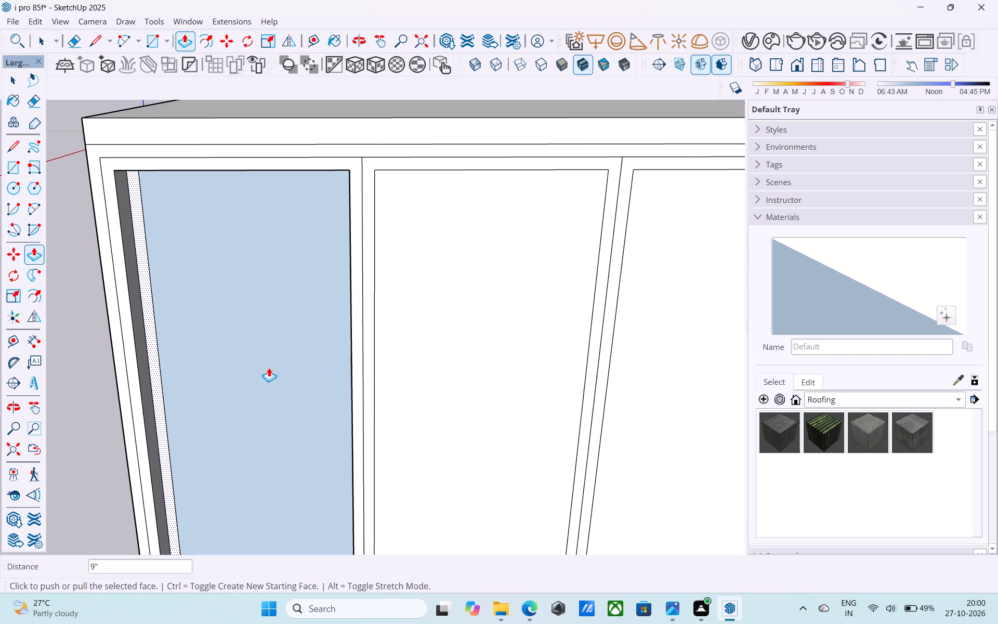
Push the inner faces of the middle and third upper-storey window panels through the wall by the same 9".
scroll(269, 368, down, 4)
middle_drag(269, 368, 278, 350)
key(space)
click(425, 373)
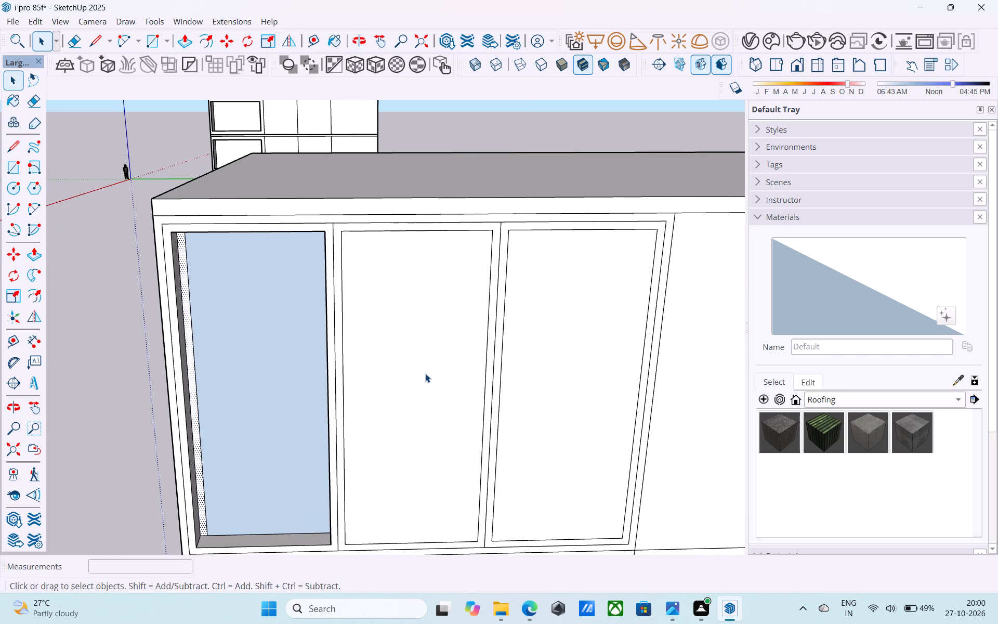
key(p)
double_click(425, 373)
double_click(425, 373)
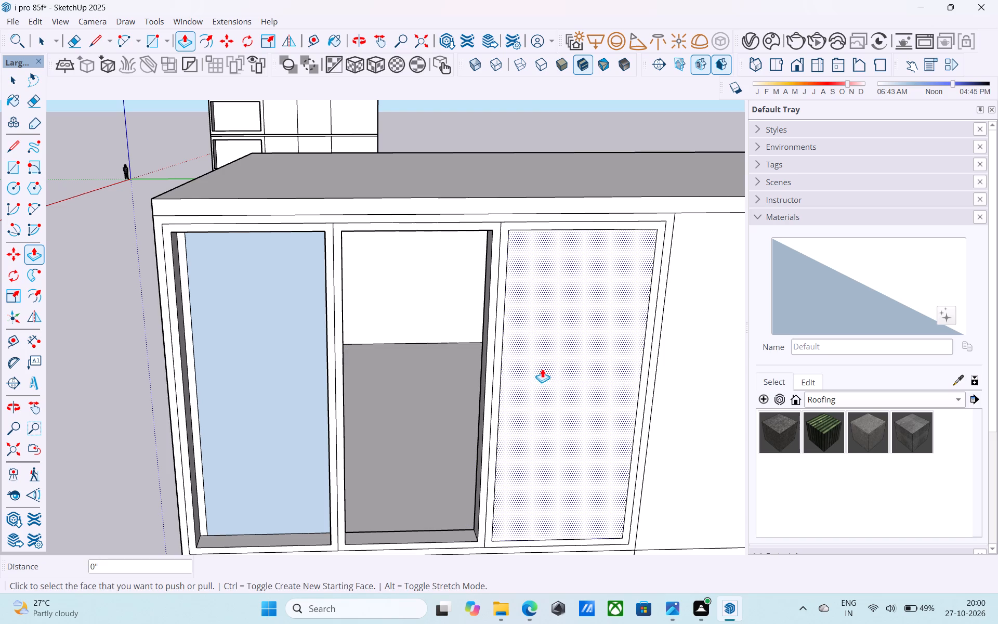
double_click(542, 369)
Delete the leftover back face closing the outermost opening of the three-panel window.
scroll(542, 369, down, 4)
middle_drag(542, 369, 213, 349)
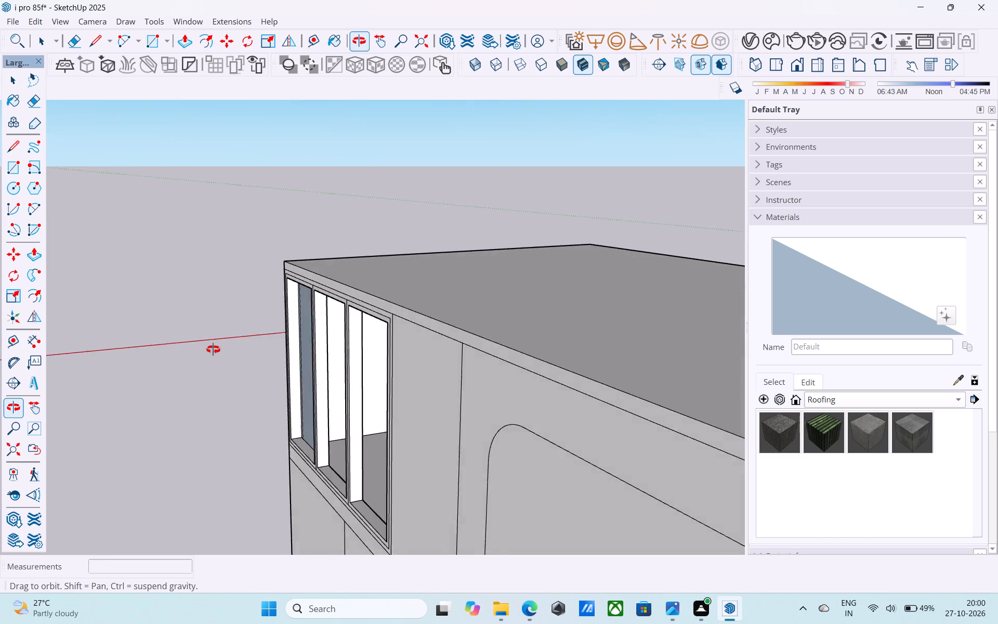
middle_drag(213, 349, 496, 348)
scroll(365, 369, up, 7)
key(space)
click(365, 366)
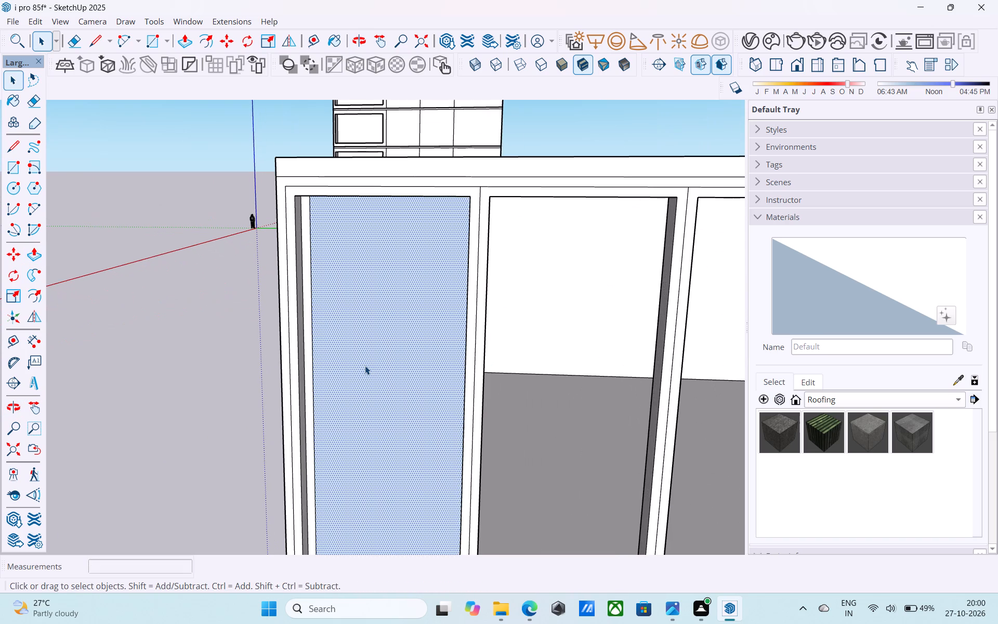
key(Delete)
Push the outer side reveal of the outermost upper-storey window opening to line up with the interior side wall.
scroll(365, 366, down, 4)
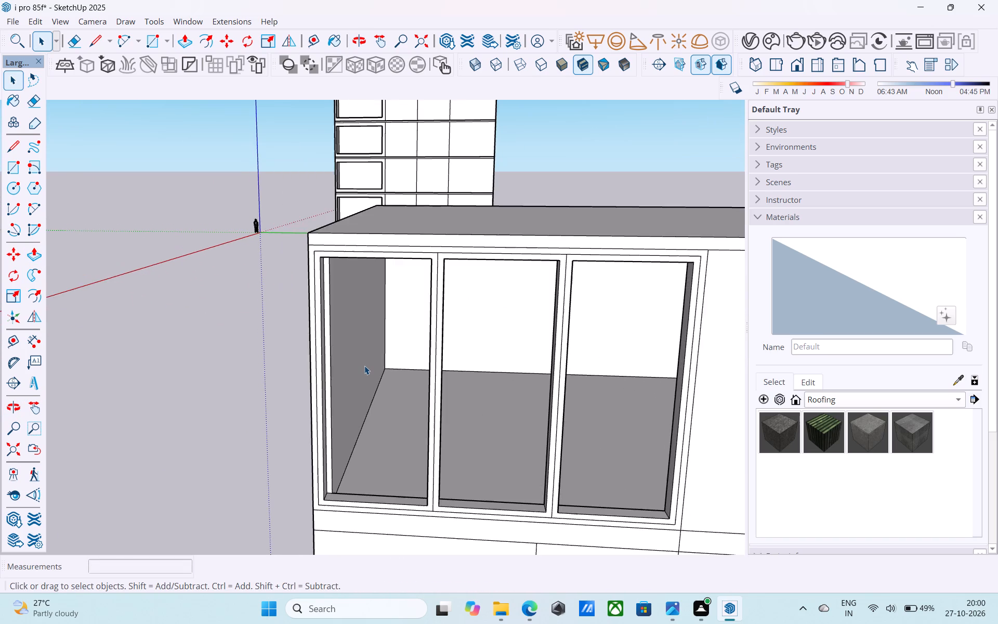
scroll(364, 366, down, 4)
middle_drag(364, 366, 195, 378)
scroll(190, 380, up, 5)
scroll(190, 380, down, 3)
shift+middle_drag(190, 380, 190, 391)
scroll(294, 307, up, 4)
click(200, 334)
scroll(200, 334, up, 3)
key(p)
click(200, 334)
click(229, 311)
key(space)
Examine the three-panel window openings and the unit's facade from both sides and from farther away.
scroll(227, 316, down, 3)
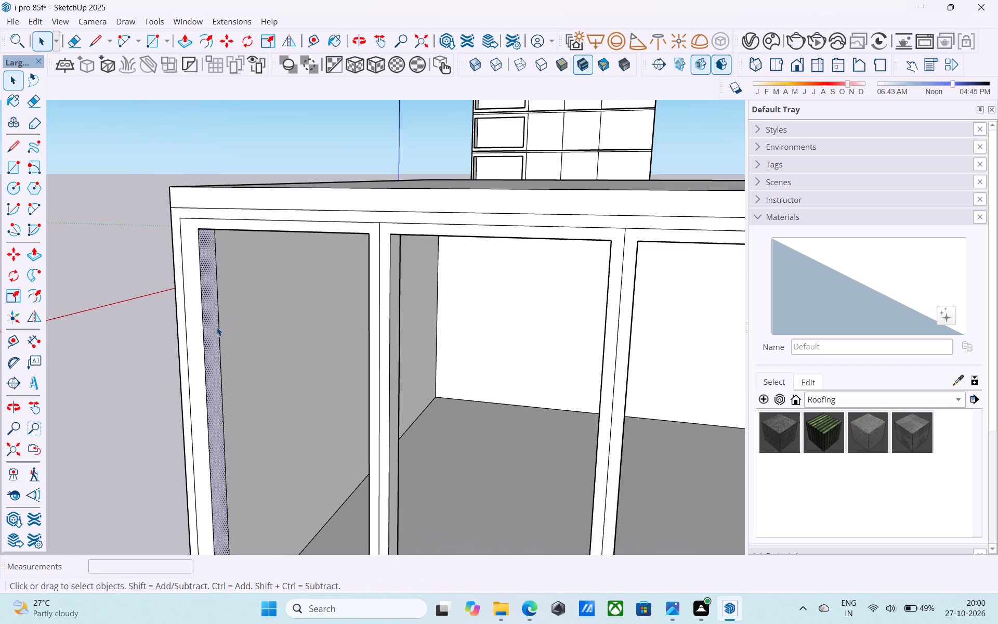
scroll(217, 327, down, 8)
middle_drag(184, 354, 676, 327)
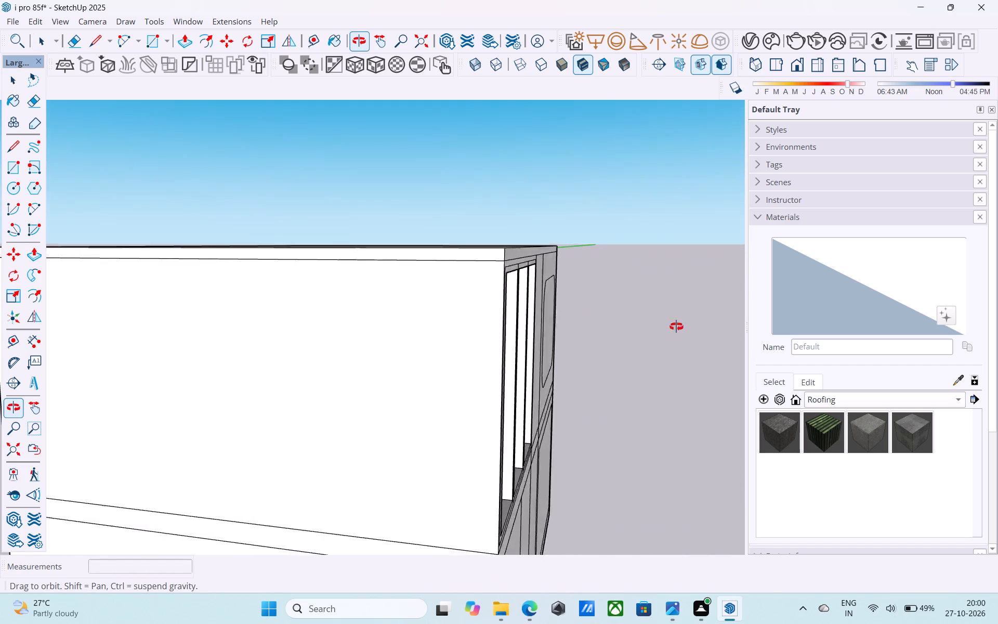
middle_drag(676, 327, 119, 334)
scroll(119, 333, down, 9)
middle_drag(122, 331, 356, 328)
scroll(148, 391, up, 2)
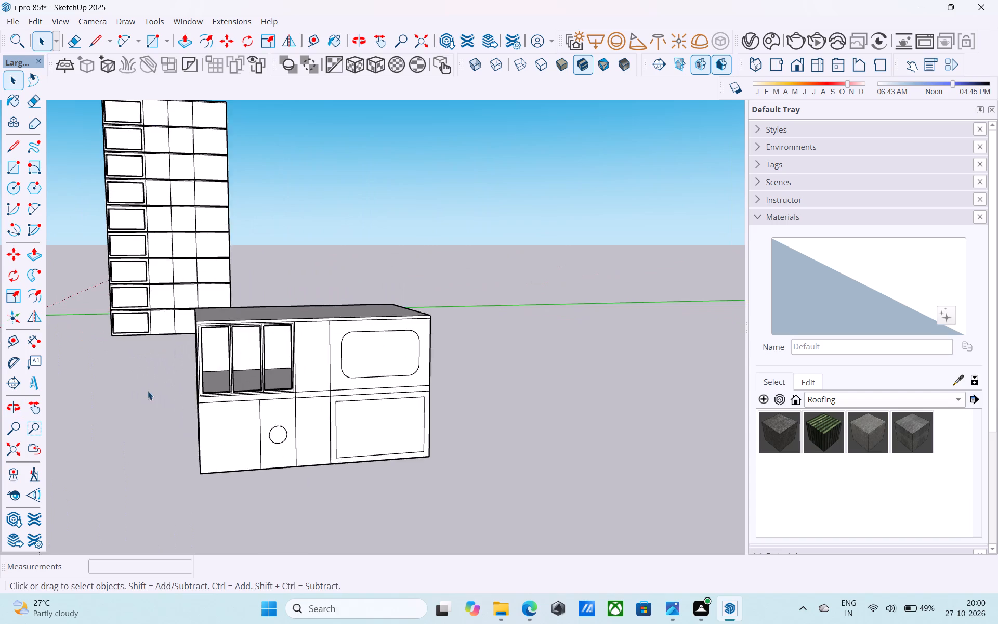
scroll(148, 391, up, 6)
scroll(305, 459, up, 2)
scroll(305, 459, down, 4)
middle_drag(313, 497, 308, 487)
scroll(314, 458, down, 3)
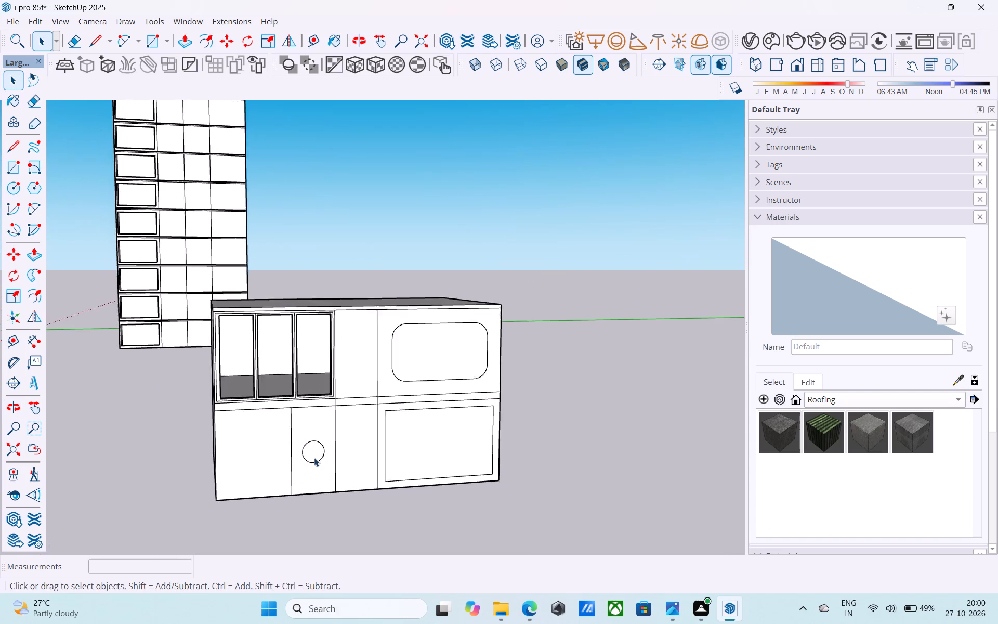
Offset the ground-floor panel at the facade's outer end, below the three-panel window, inward by 1'.
scroll(314, 458, down, 2)
middle_drag(314, 458, 314, 475)
scroll(219, 479, up, 4)
scroll(292, 448, up, 3)
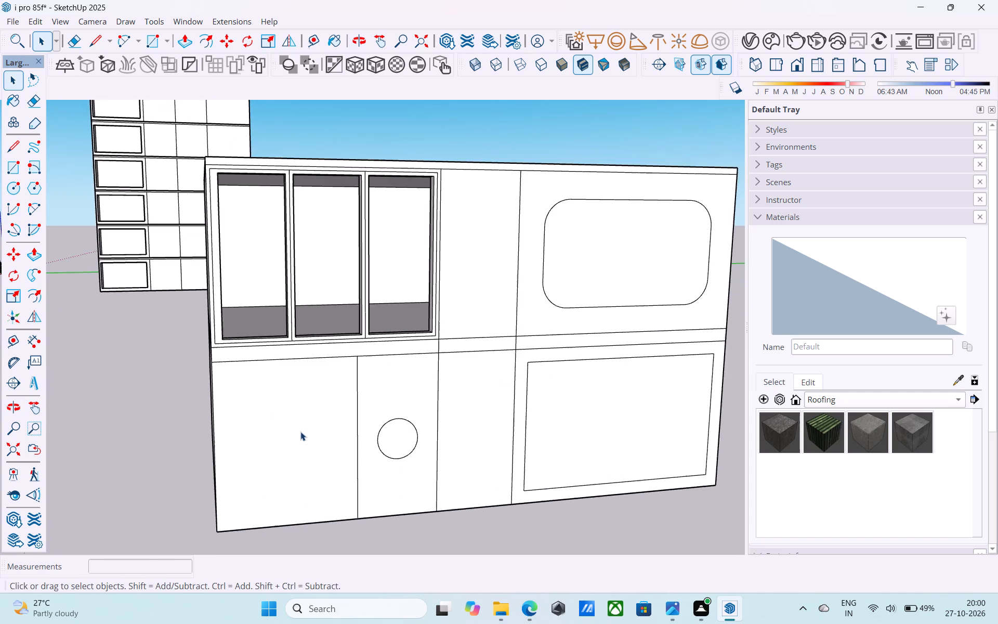
scroll(300, 432, up, 4)
click(300, 424)
scroll(300, 424, up, 3)
key(f)
click(300, 424)
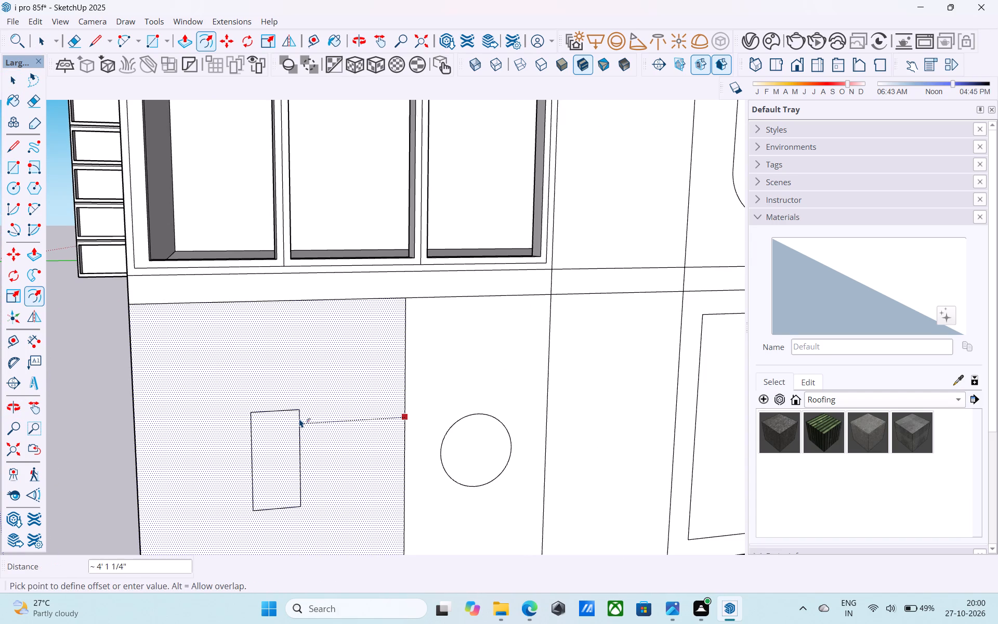
text(1')
key(Return)
key(space)
Push the large framed ground-floor panel below the rounded frame 9" through the wall to cut an opening.
scroll(233, 428, down, 10)
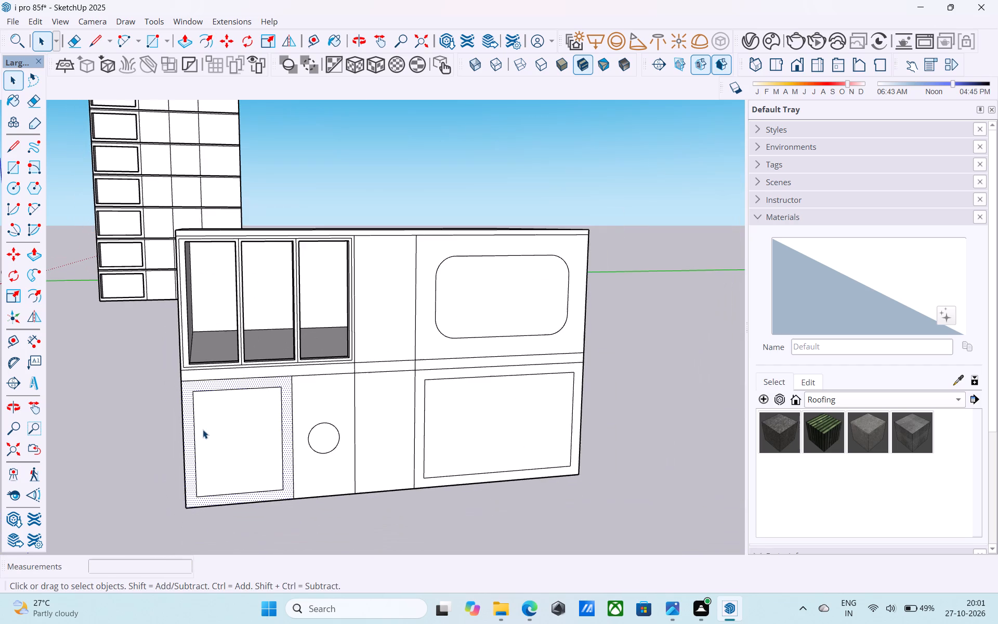
shift+middle_drag(403, 442, 345, 464)
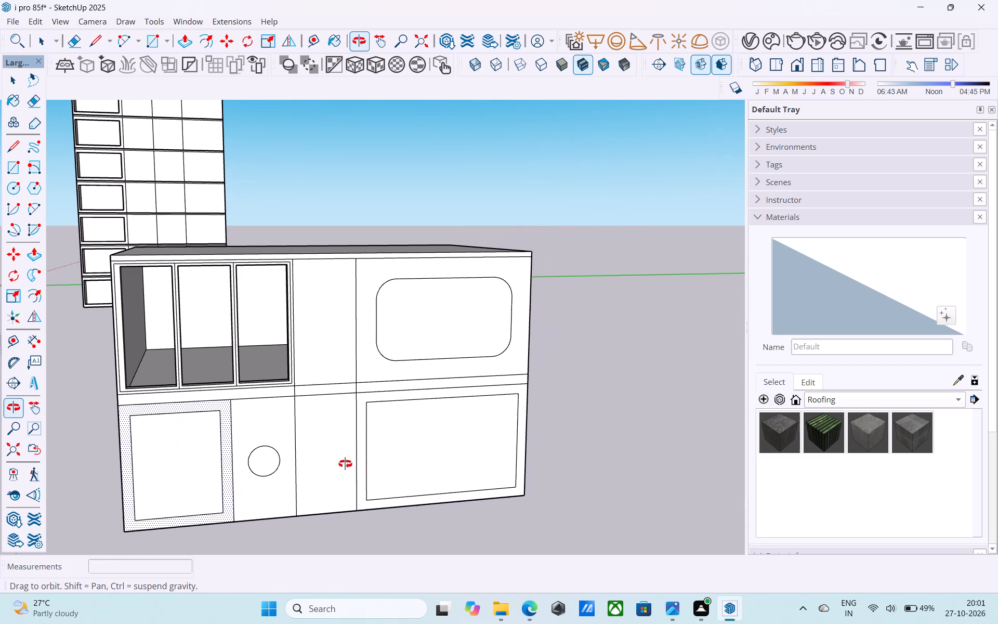
shift+middle_drag(345, 464, 290, 466)
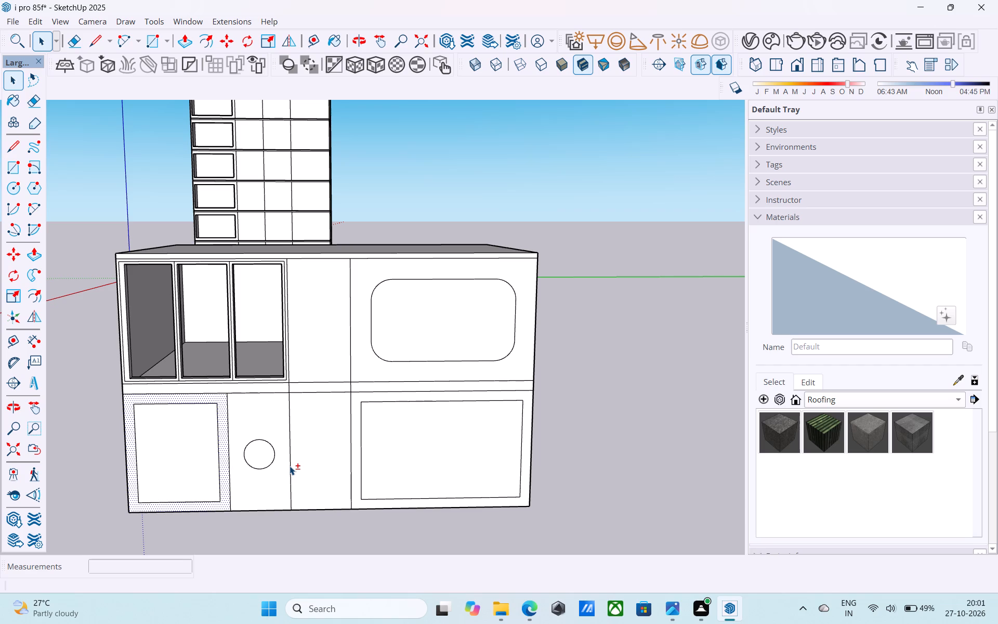
scroll(310, 458, down, 5)
middle_drag(314, 466, 304, 490)
scroll(372, 478, up, 5)
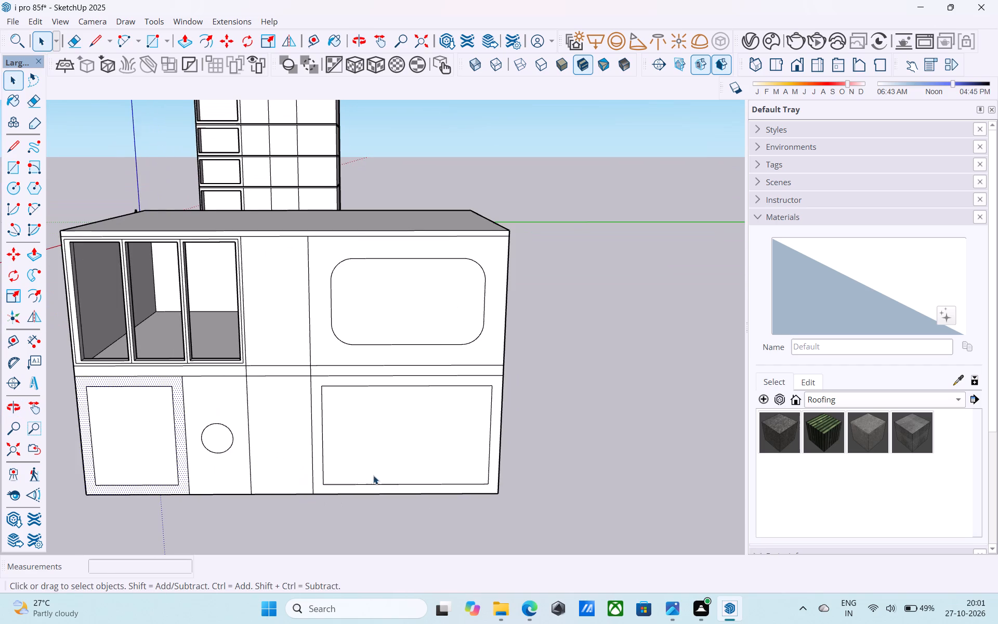
scroll(373, 475, down, 5)
middle_drag(373, 475, 395, 435)
scroll(365, 454, up, 5)
scroll(365, 454, down, 3)
middle_drag(378, 447, 384, 442)
click(384, 442)
scroll(384, 442, down, 3)
middle_drag(384, 442, 376, 449)
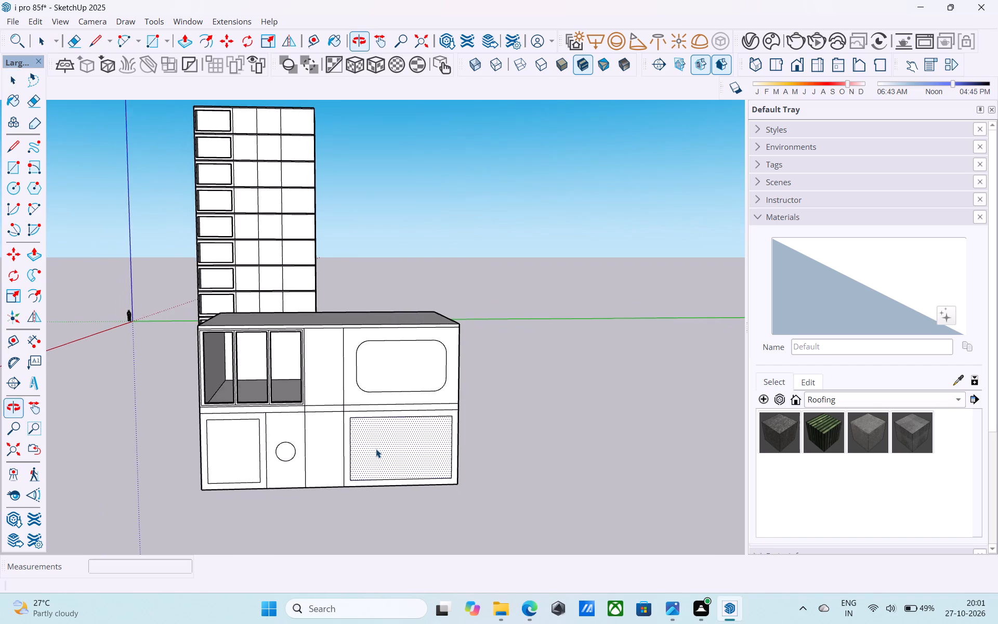
scroll(376, 449, up, 4)
key(p)
scroll(376, 451, up, 4)
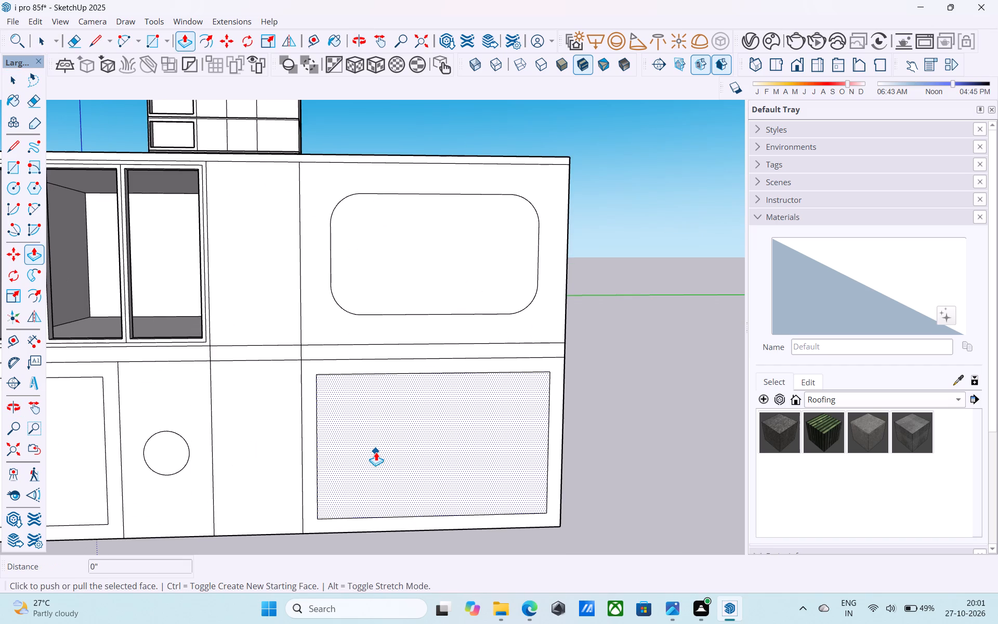
click(376, 452)
click(377, 430)
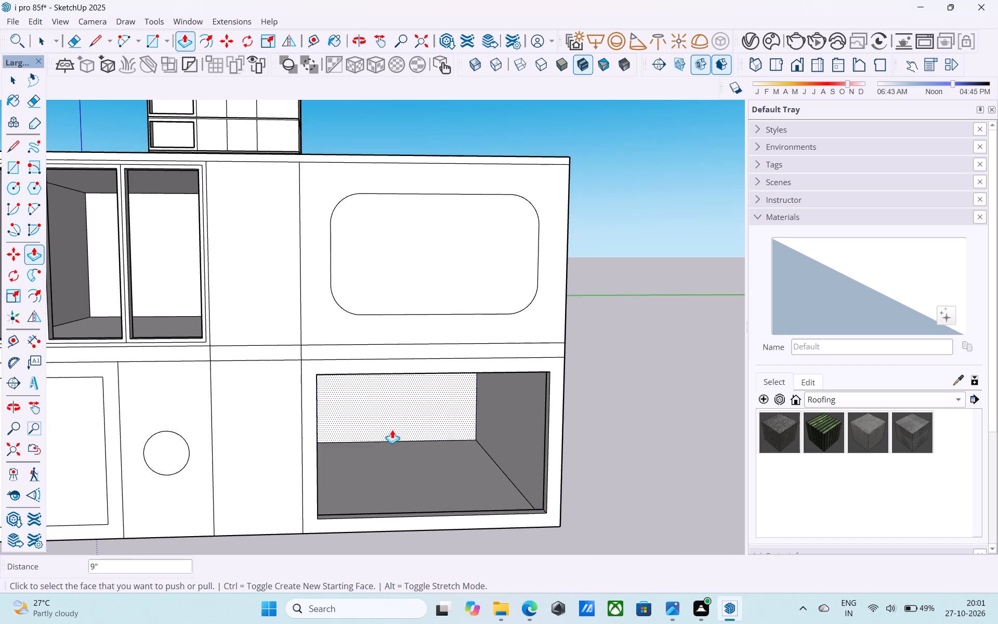
Repeat the 9" push on the inset ground-floor panel under the three-panel window and on the rounded upper-storey face.
scroll(548, 429, down, 6)
scroll(283, 474, up, 4)
double_click(284, 461)
scroll(284, 461, down, 5)
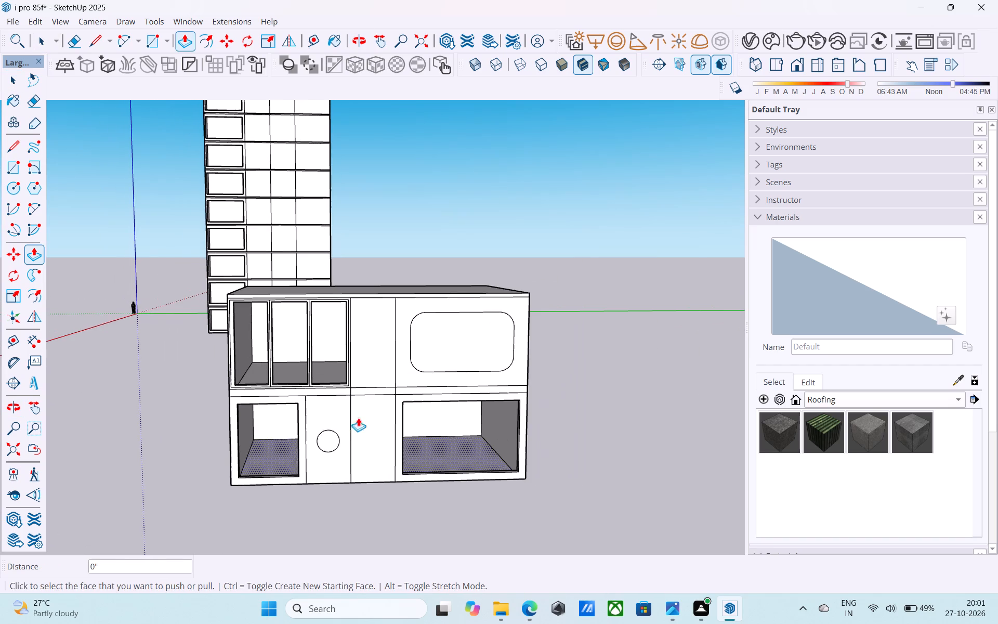
double_click(460, 357)
Save the model with the new facade openings.
scroll(460, 357, down, 4)
middle_drag(460, 357, 438, 443)
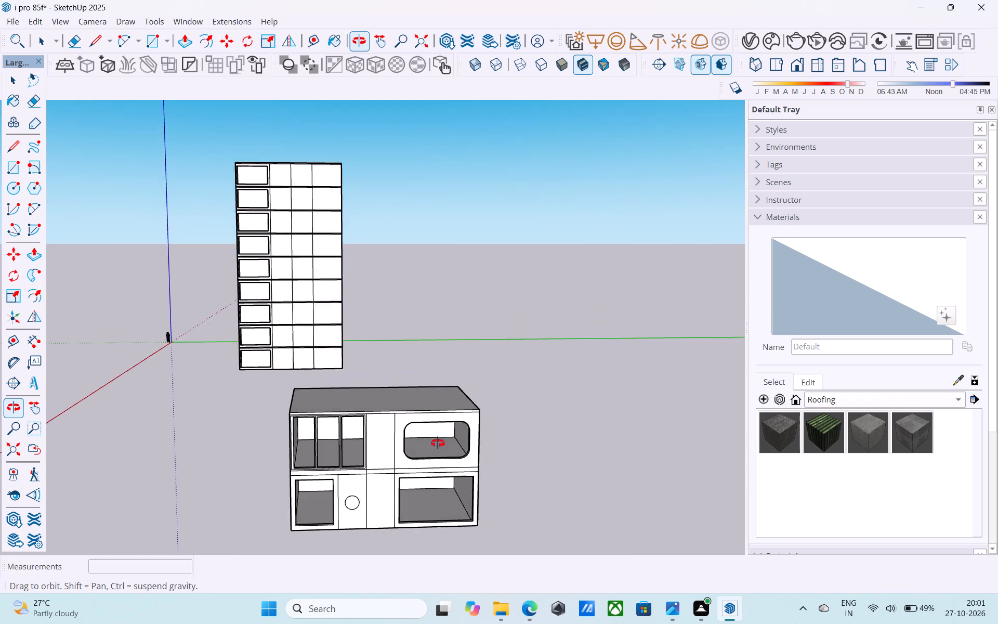
middle_drag(438, 443, 437, 445)
scroll(436, 447, up, 4)
key(ctrl+s)
Examine the cut openings from both ends of the facade, including the inner edge of the rounded upper-storey opening.
scroll(384, 513, up, 1)
middle_drag(384, 512, 381, 483)
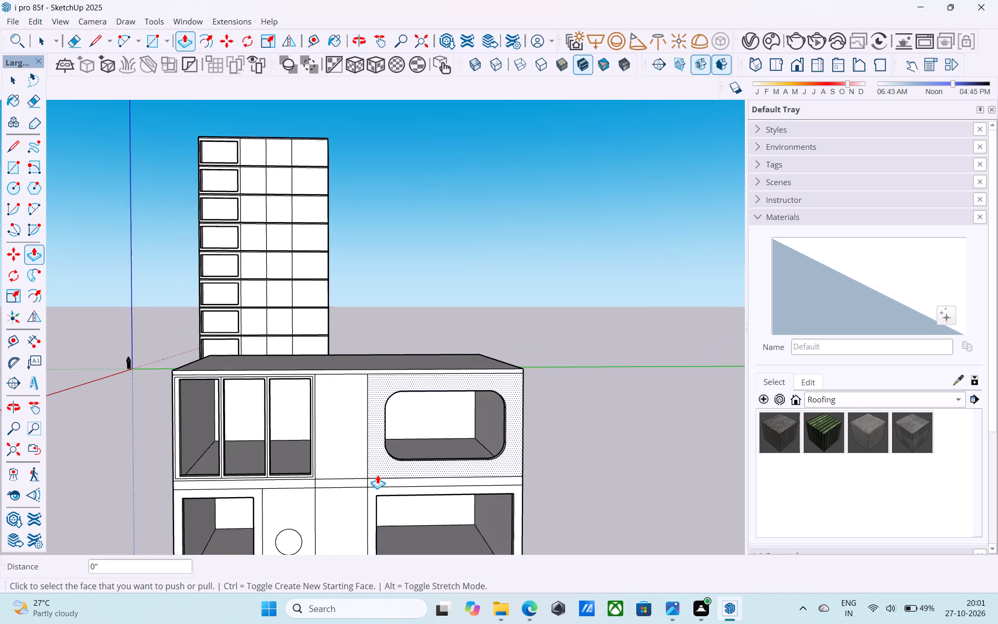
key(space)
scroll(377, 473, down, 5)
shift+middle_drag(377, 473, 396, 551)
scroll(331, 502, up, 5)
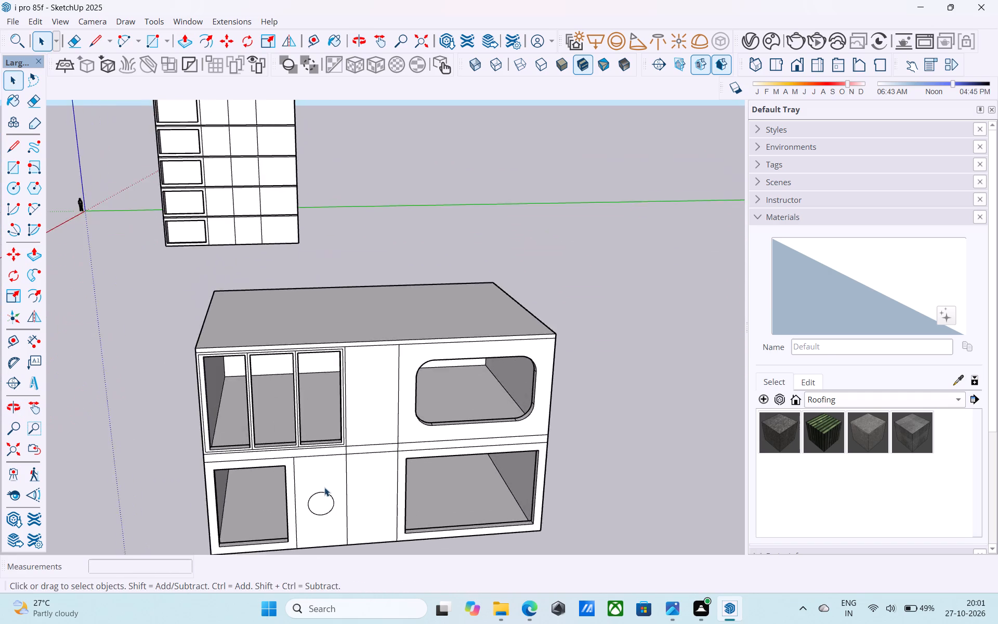
scroll(324, 487, up, 4)
shift+middle_drag(322, 486, 683, 495)
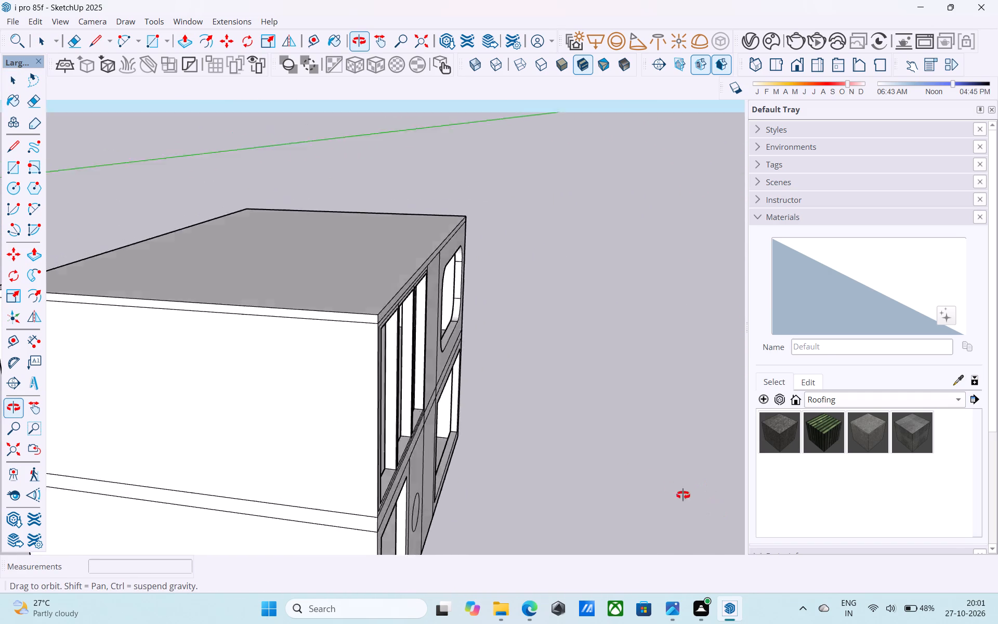
shift+middle_drag(683, 495, 305, 482)
middle_click(302, 482)
shift+middle_drag(319, 470, 151, 497)
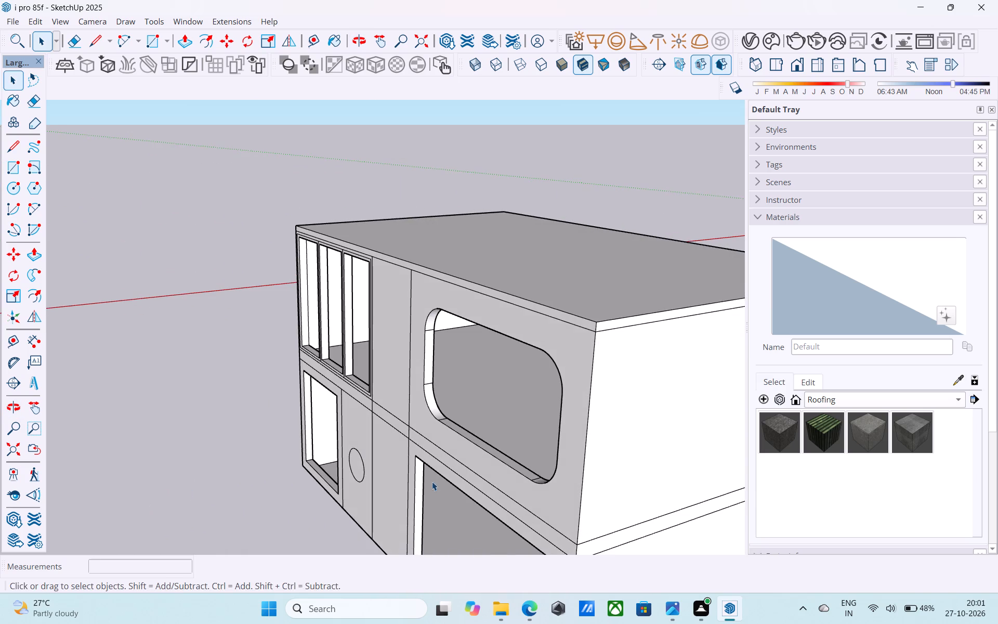
shift+middle_drag(432, 481, 335, 447)
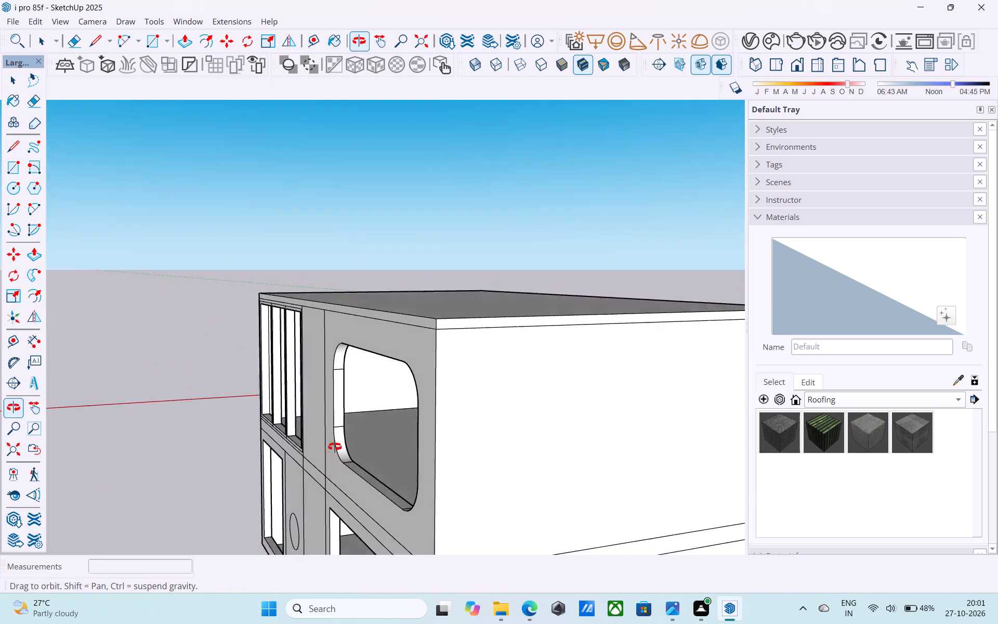
shift+middle_drag(335, 447, 336, 437)
scroll(356, 368, up, 9)
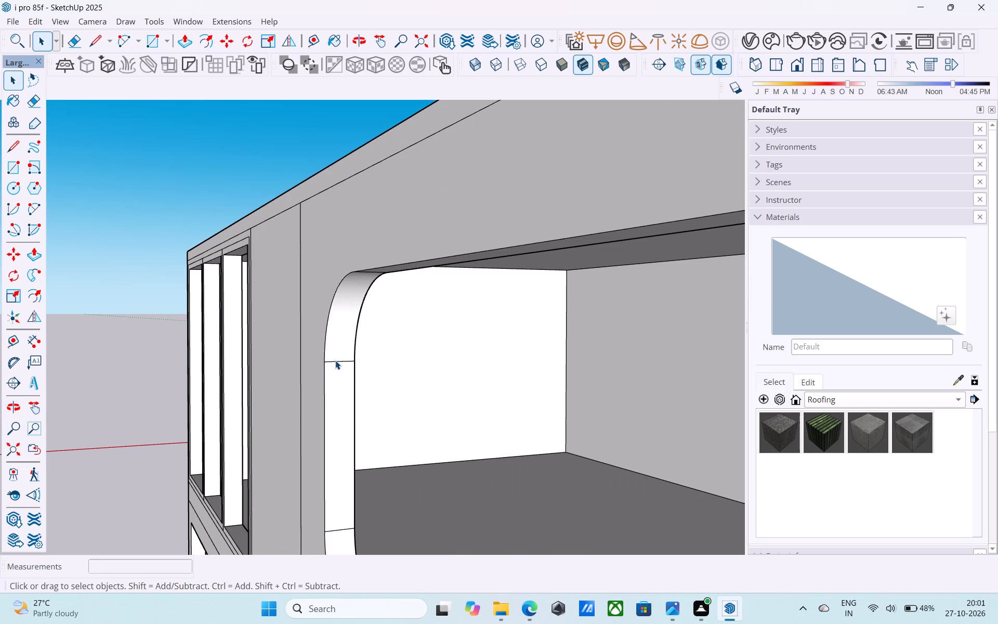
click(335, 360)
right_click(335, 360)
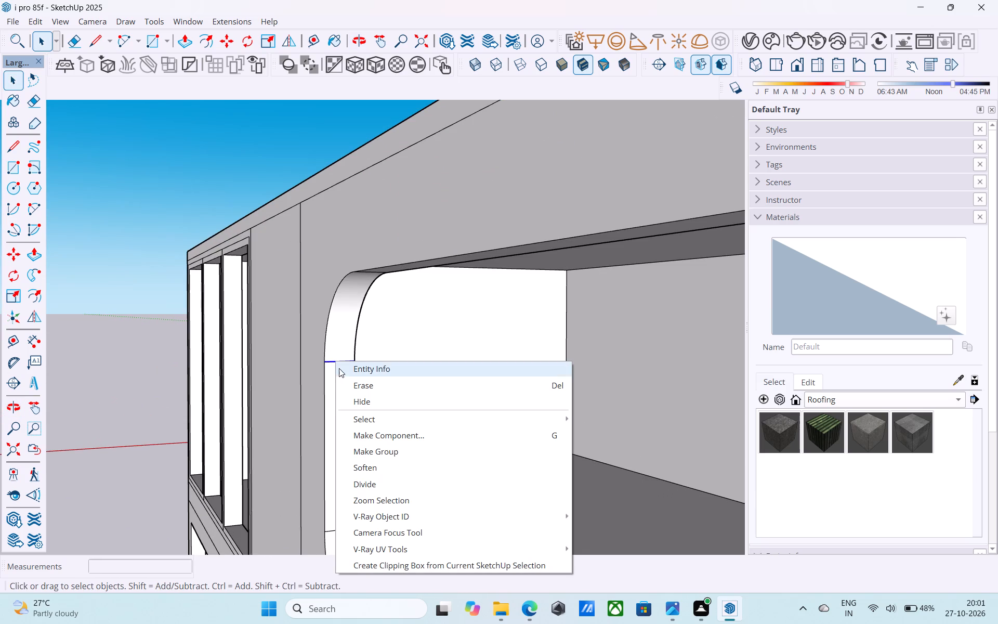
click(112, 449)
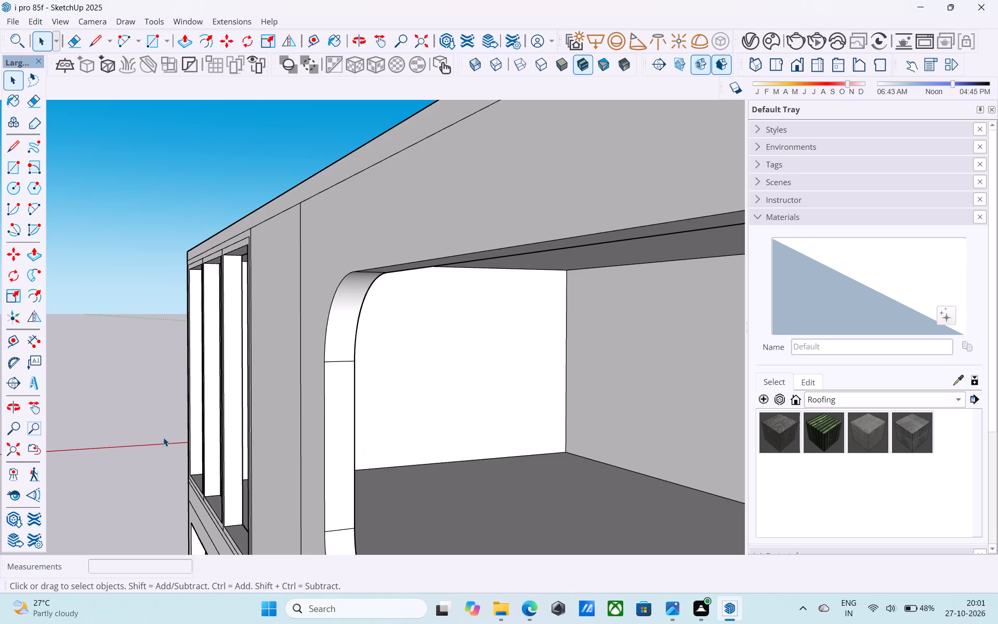
Examine the unit's facade from several angles, looking into the rounded, three-panel and ground-floor openings.
scroll(163, 437, down, 8)
middle_drag(167, 440, 357, 283)
scroll(256, 357, up, 4)
middle_drag(253, 384, 421, 427)
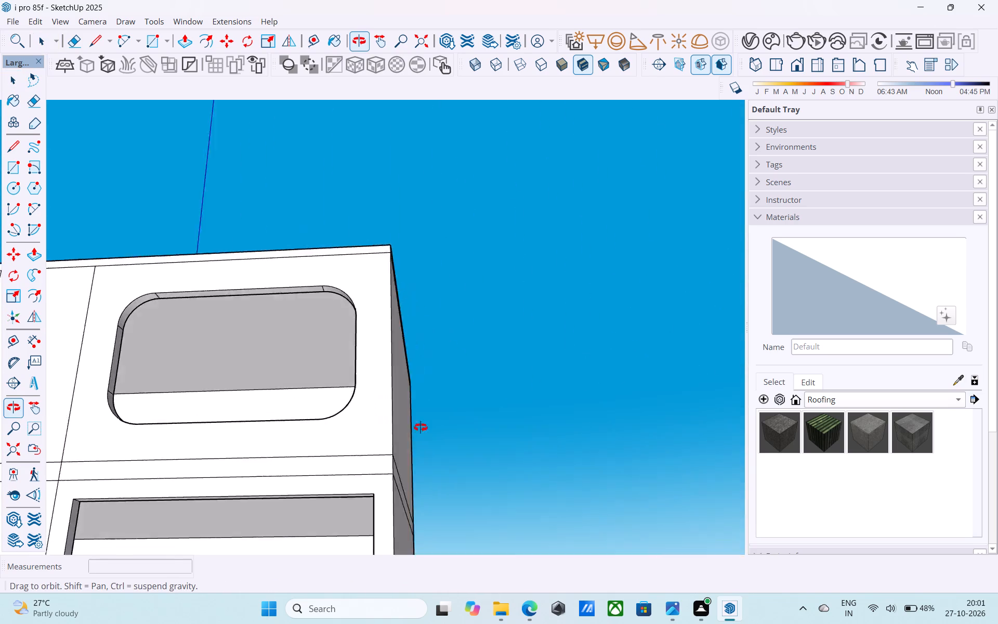
middle_drag(421, 427, 548, 460)
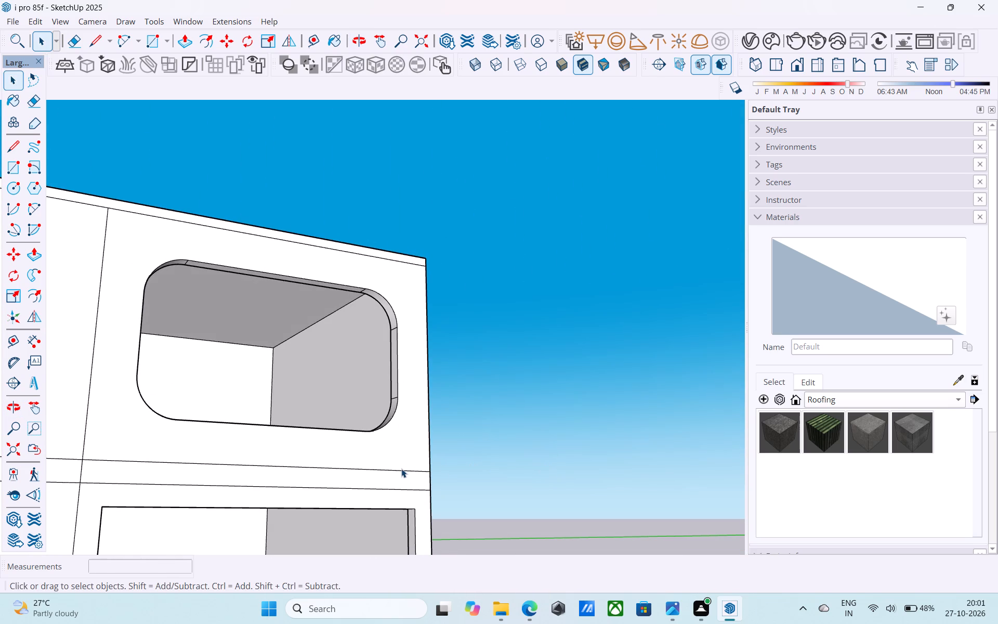
shift+middle_drag(401, 469, 614, 448)
scroll(609, 432, down, 5)
middle_drag(580, 422, 282, 399)
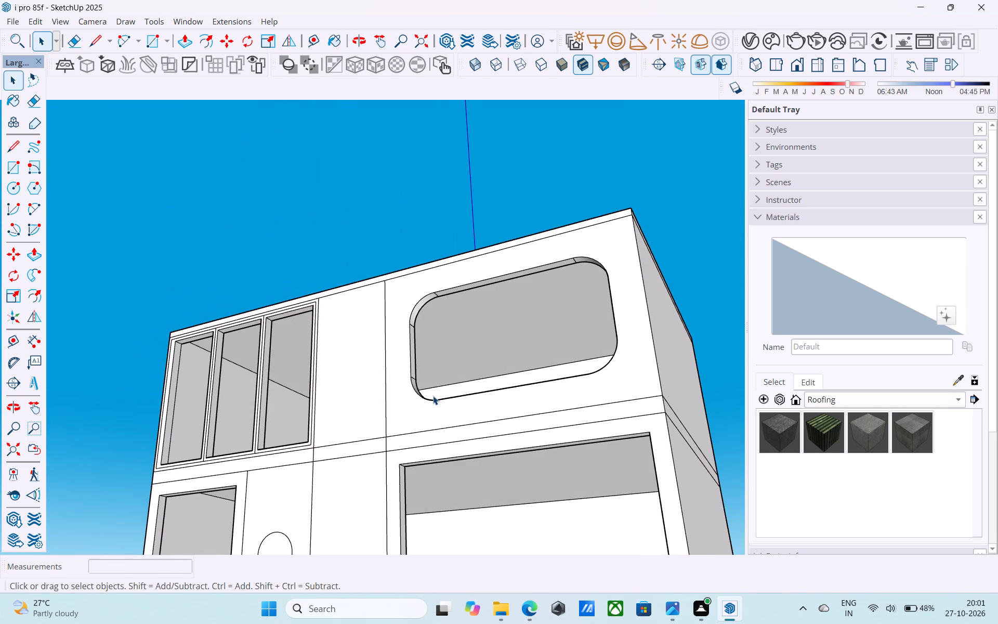
shift+middle_drag(433, 396, 431, 374)
middle_drag(431, 374, 354, 373)
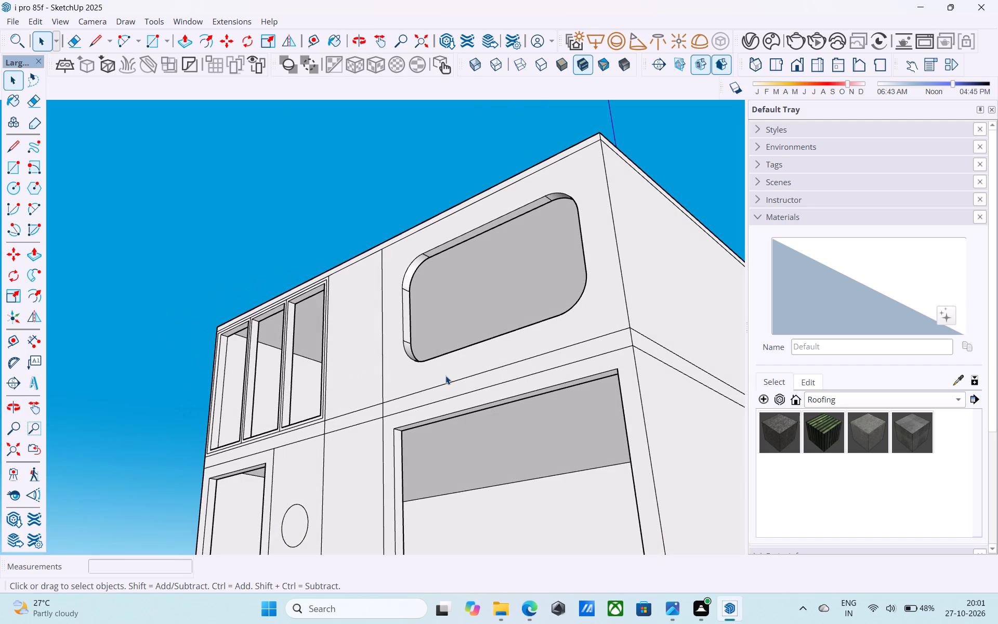
middle_drag(487, 384, 424, 447)
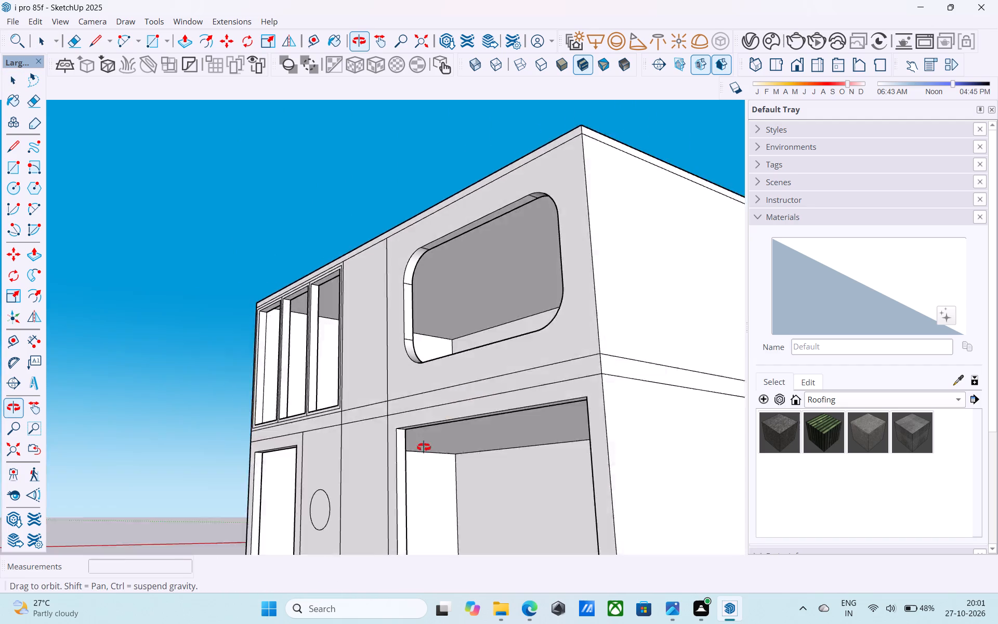
middle_drag(424, 447, 641, 491)
middle_drag(456, 475, 390, 478)
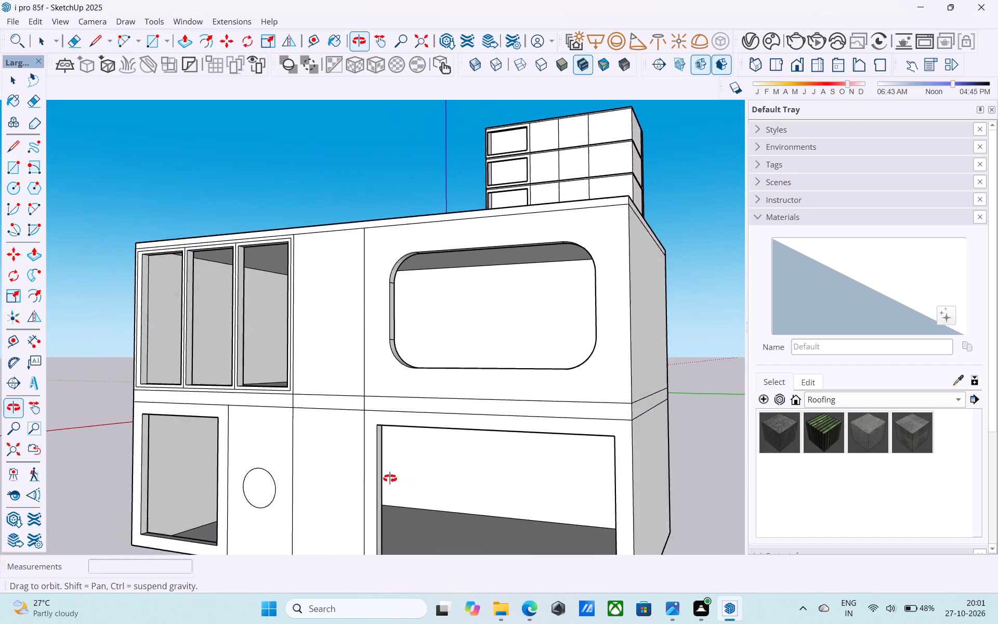
middle_drag(390, 478, 783, 407)
Draw a 2' line straight down from the underside's inner corner where the facade meets the end wall by the three-panel window.
shift+middle_drag(583, 444, 606, 264)
shift+middle_drag(484, 376, 526, 404)
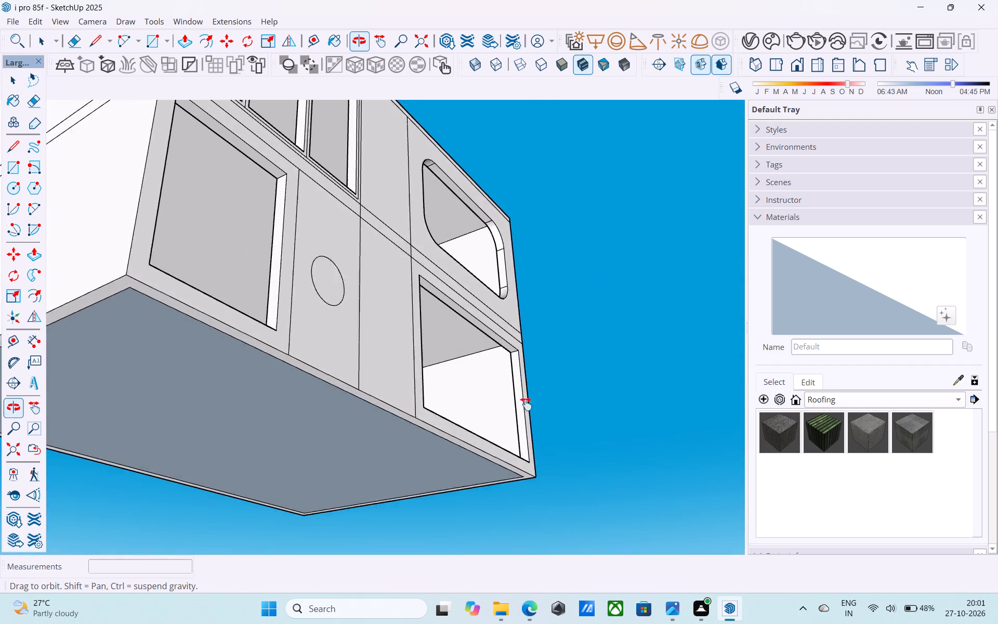
shift+middle_drag(526, 404, 621, 354)
middle_drag(582, 392, 600, 408)
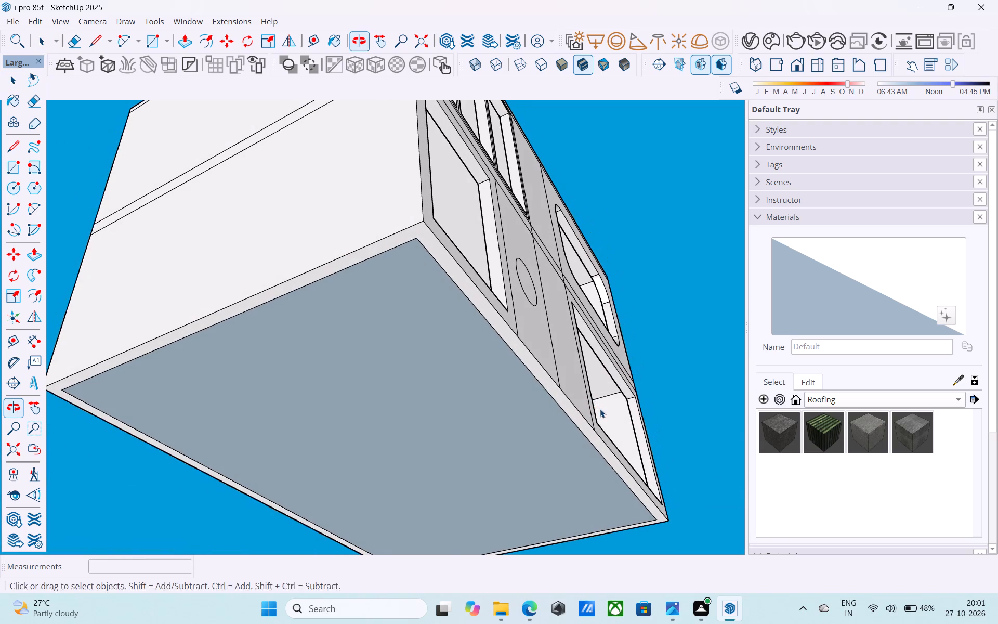
key(l)
scroll(527, 330, down, 4)
middle_drag(463, 311, 458, 300)
middle_click(458, 300)
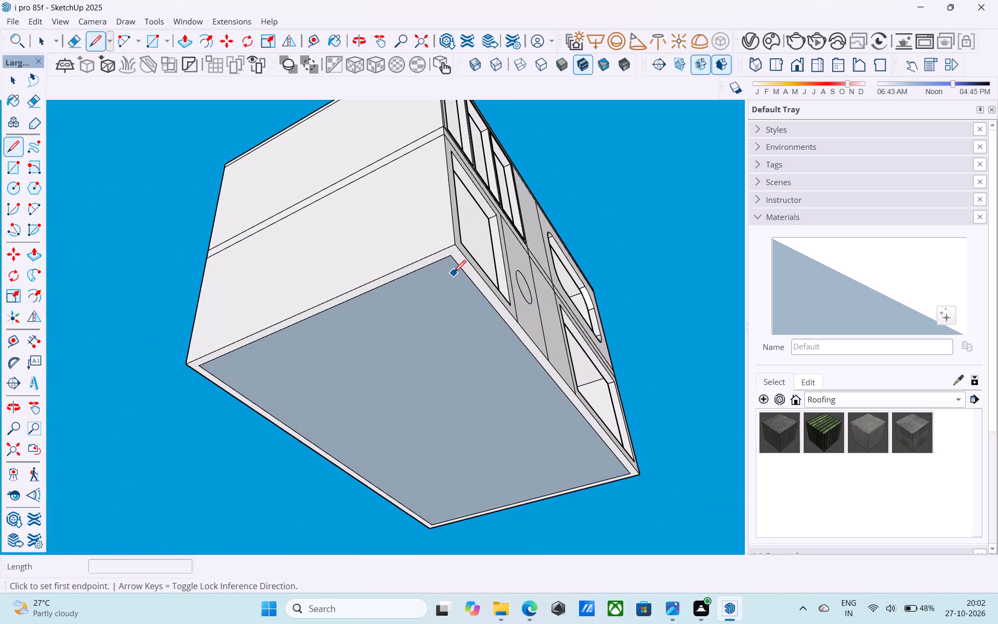
click(450, 259)
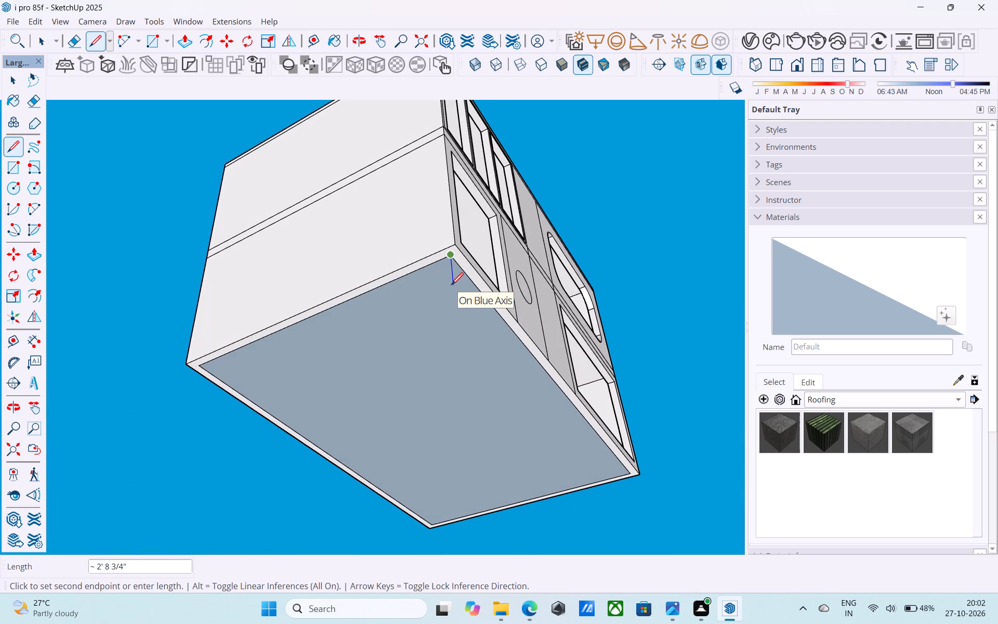
text(2')
key(Return)
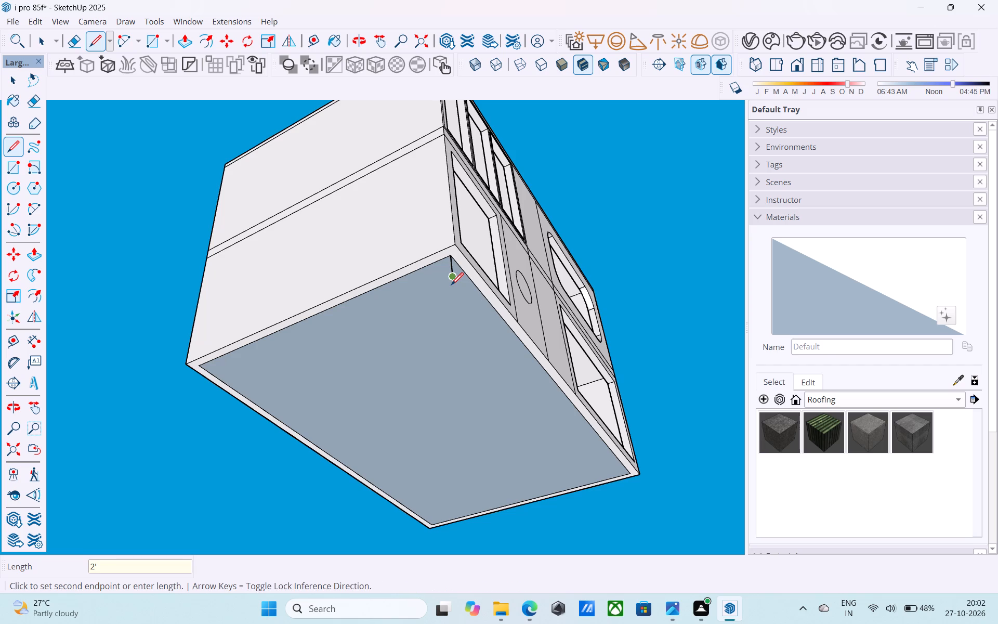
key(space)
Draw a matching 2' line straight down from the diagonally opposite inner corner of the unit's underside.
scroll(420, 272, down, 5)
scroll(439, 468, up, 4)
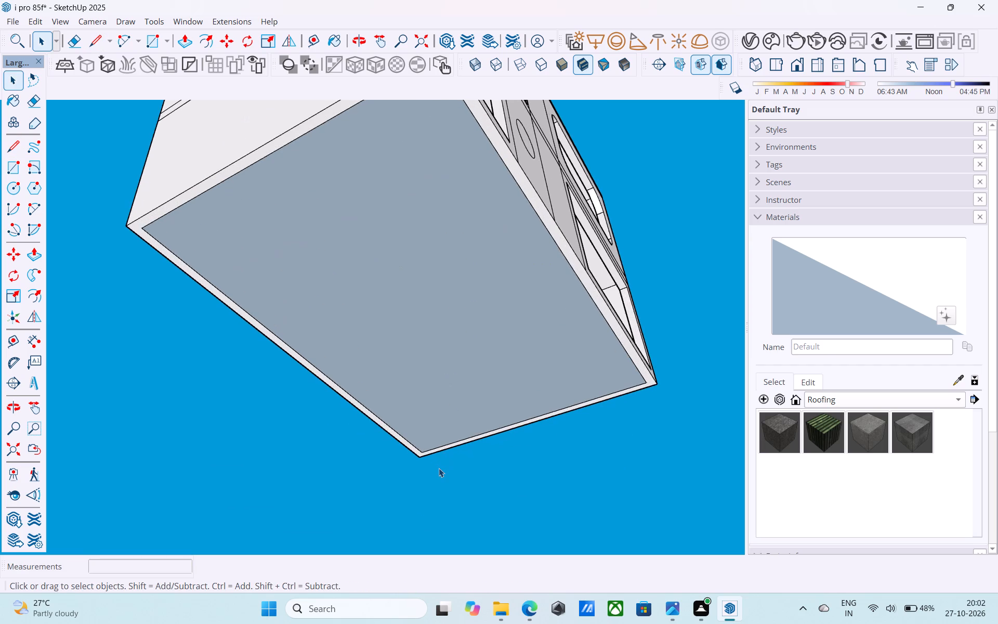
key(l)
click(416, 448)
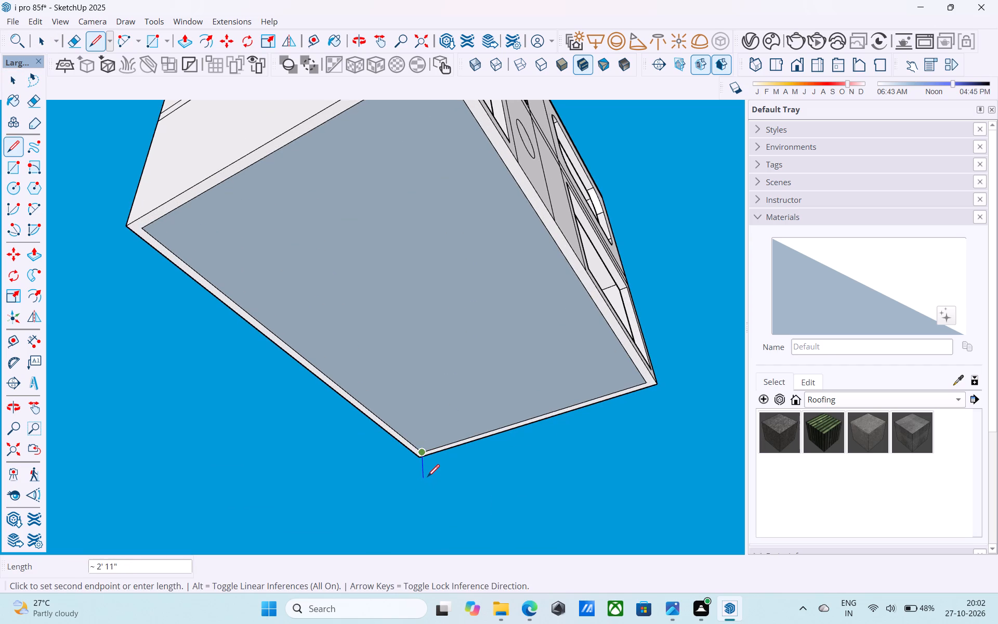
click(427, 474)
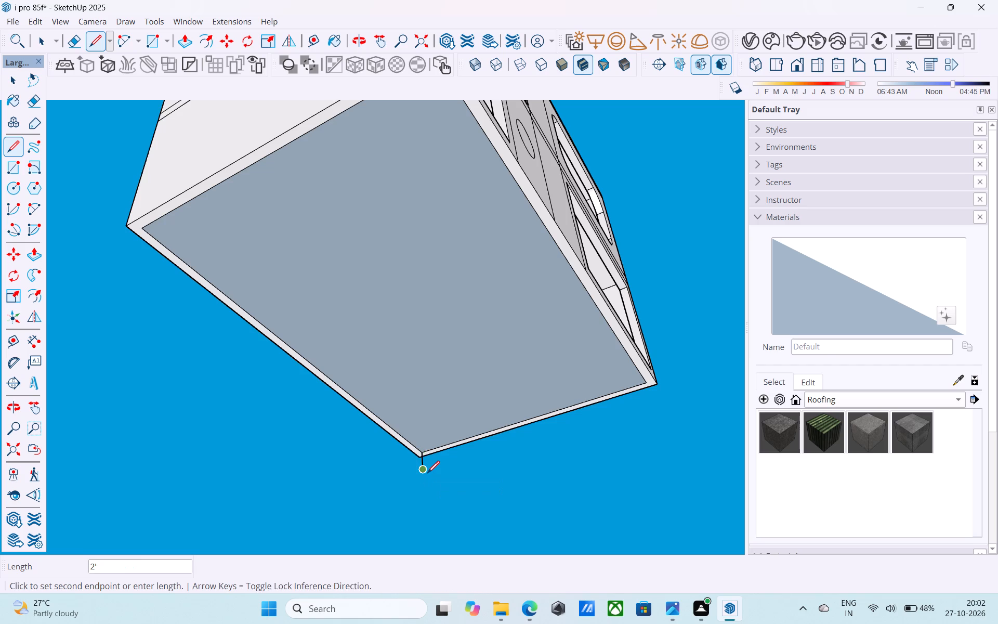
Draw a horizontal rectangle between the lower ends of the two 2' lines to form the plinth's bottom.
key(r)
click(425, 471)
scroll(425, 471, down, 4)
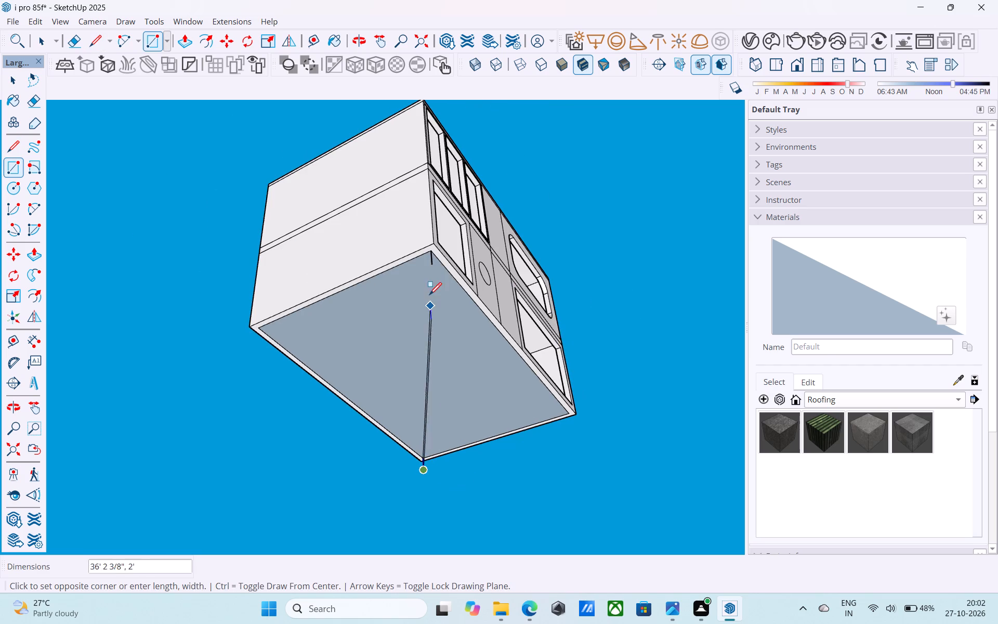
click(432, 267)
Reverse the bottom rectangle's face so its front side points outward.
middle_drag(439, 272, 740, 458)
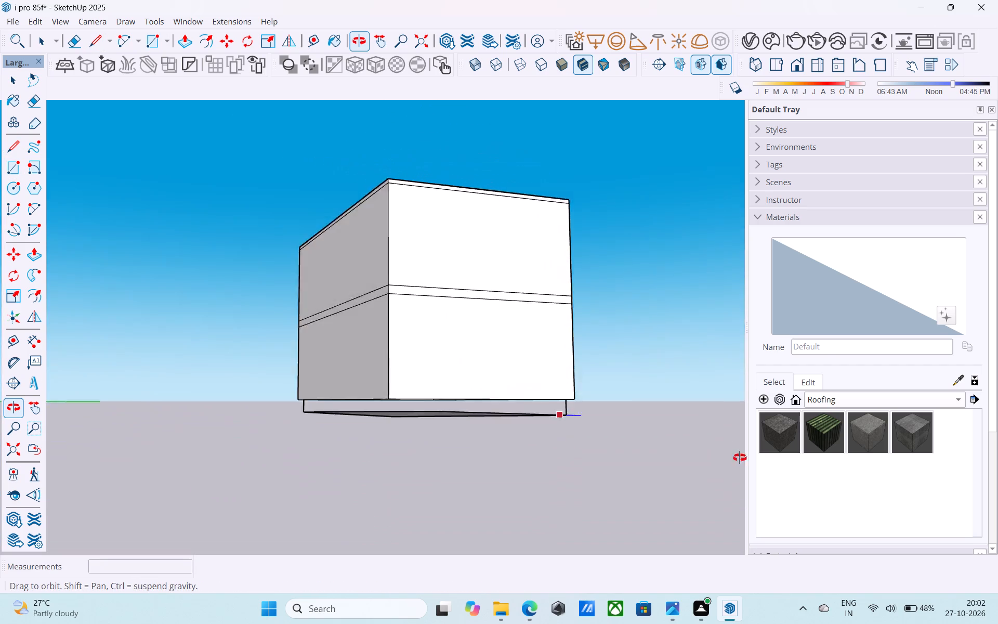
middle_drag(740, 458, 676, 306)
scroll(363, 321, up, 7)
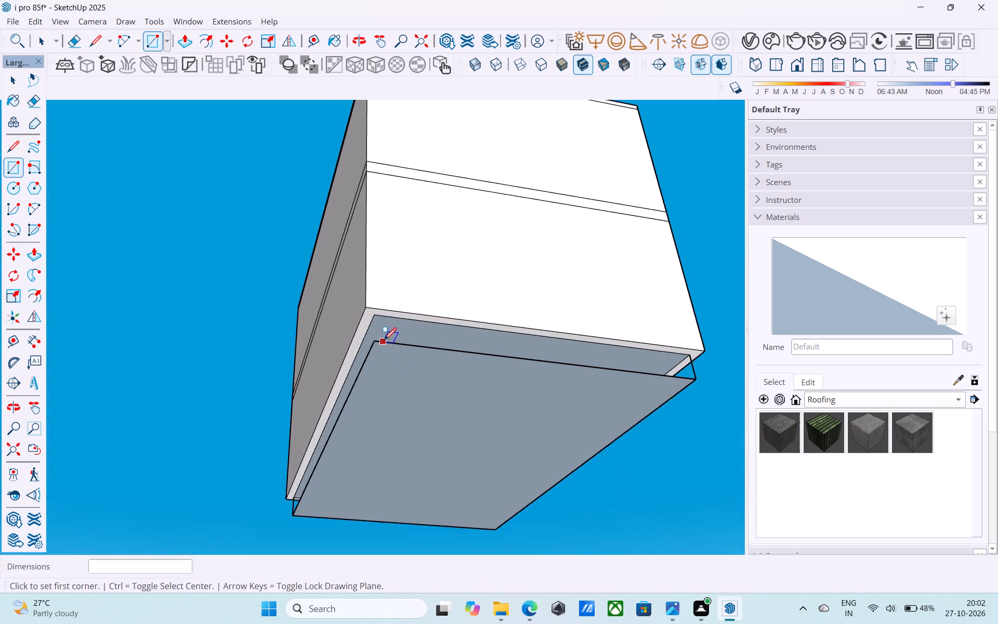
scroll(384, 341, up, 2)
key(space)
click(408, 377)
right_click(408, 377)
click(438, 259)
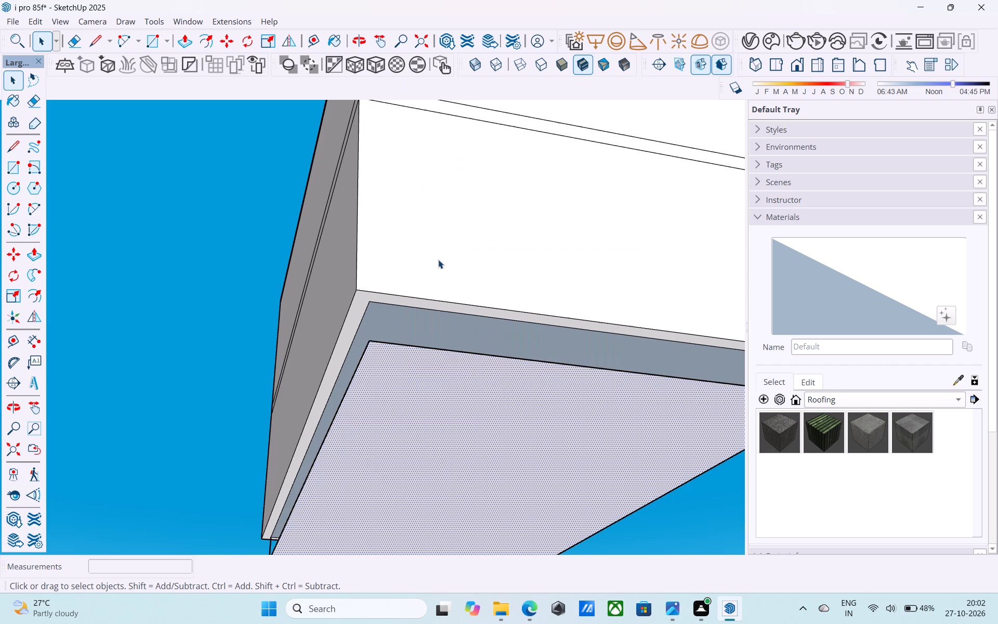
Draw 2' vertical lines at the two remaining inner corners, joining the underside to the rectangle to close the plinth's sides.
key(l)
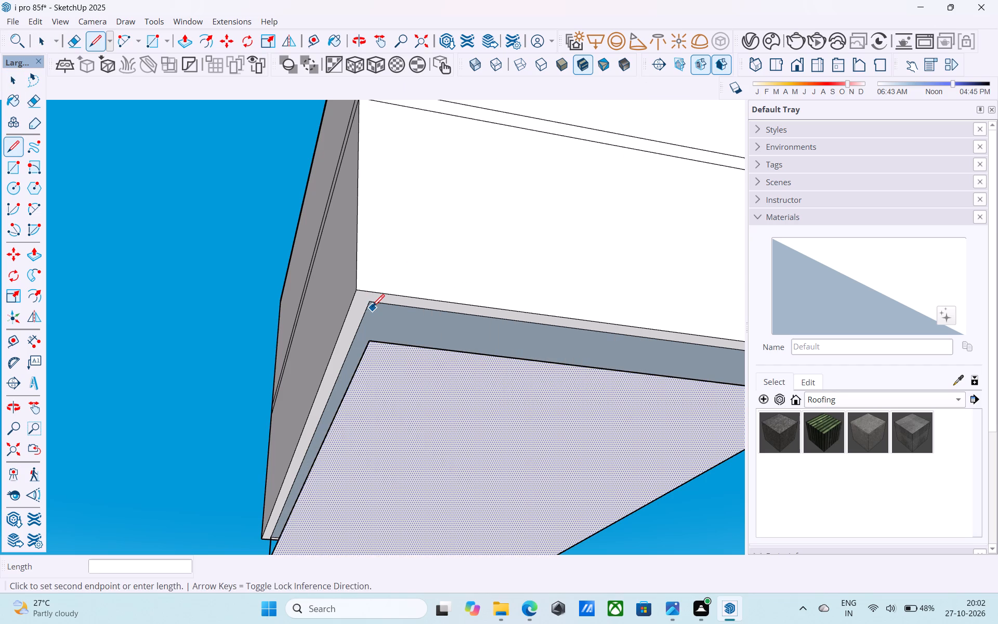
click(372, 308)
key(l)
scroll(371, 308, up, 4)
click(368, 302)
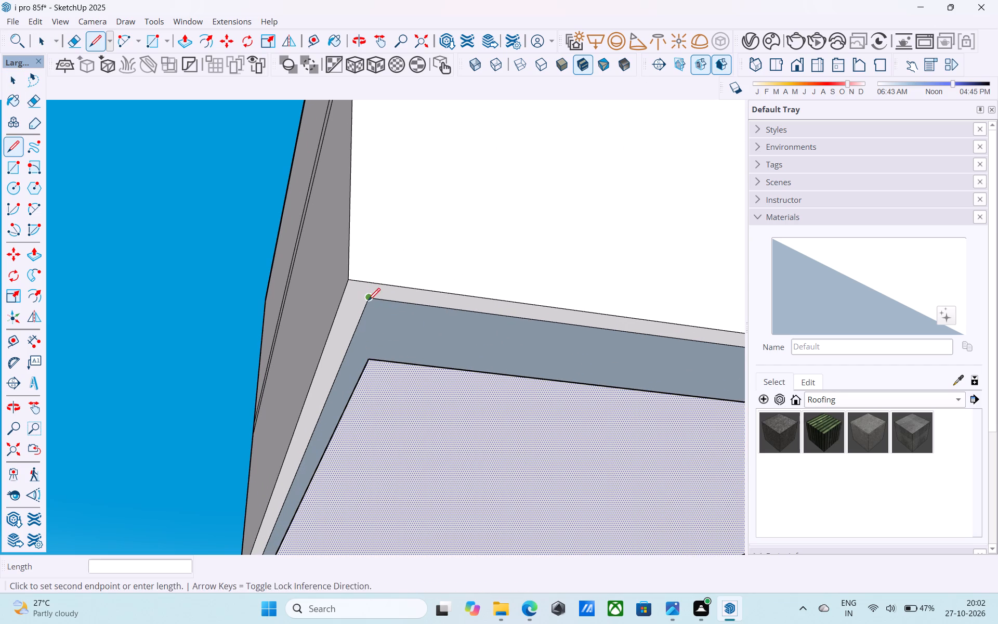
click(373, 357)
scroll(350, 381, down, 8)
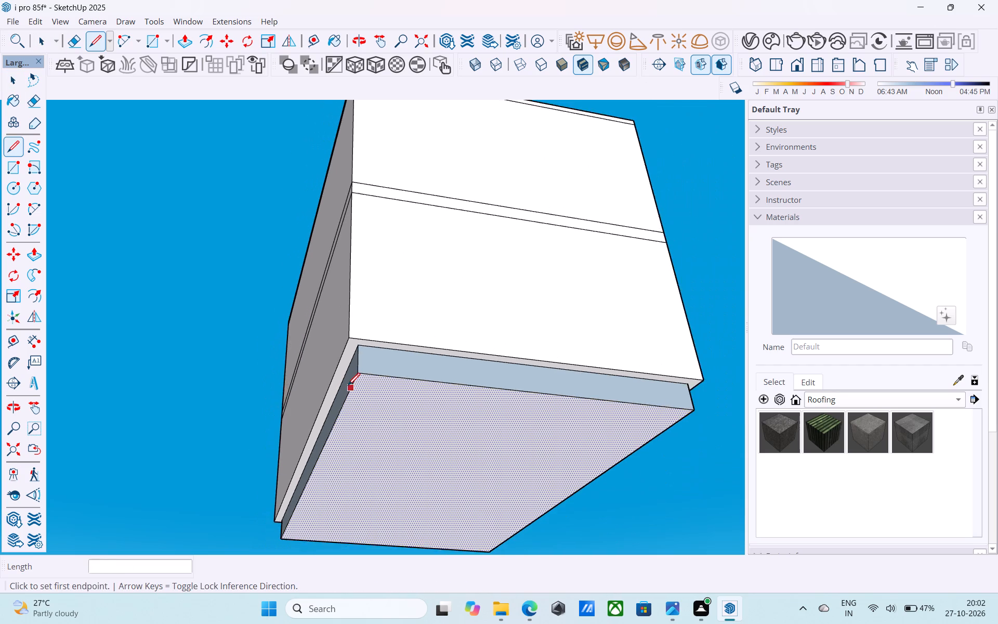
scroll(348, 386, down, 4)
middle_drag(525, 389, 209, 410)
middle_drag(546, 411, 373, 414)
scroll(515, 449, up, 6)
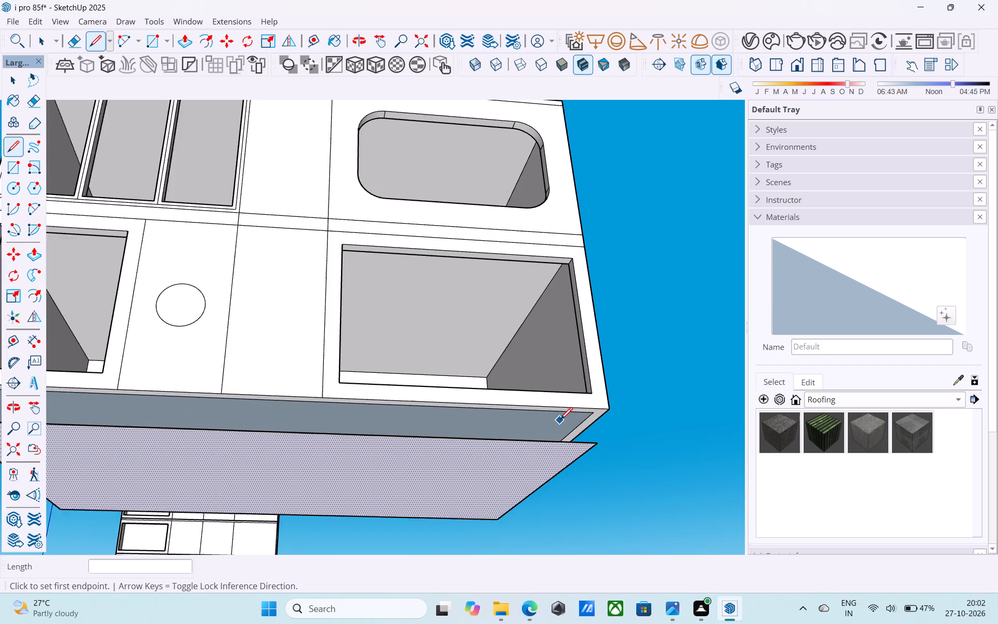
scroll(560, 421, up, 6)
click(614, 408)
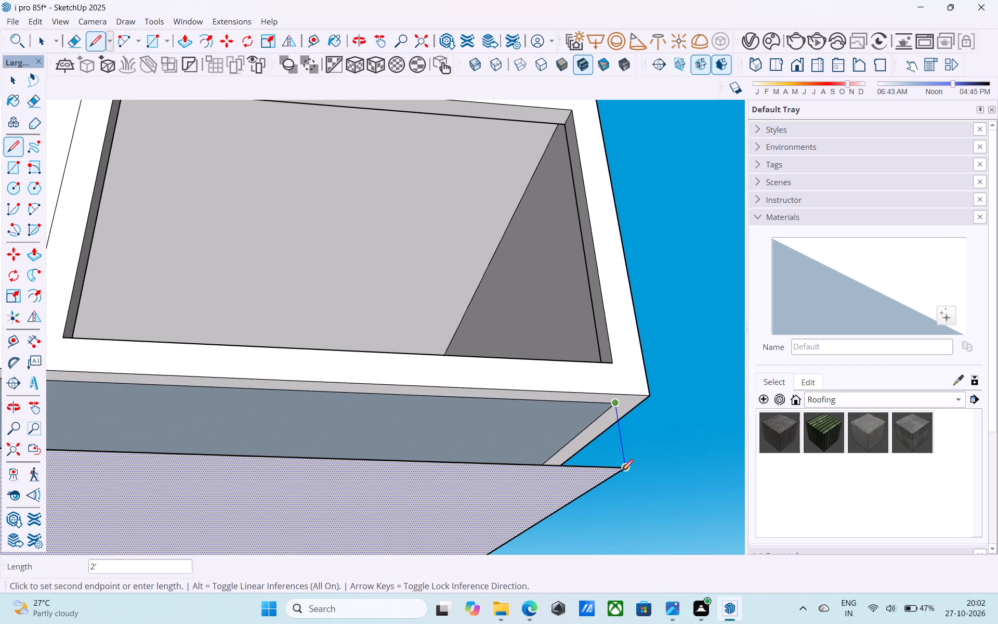
click(621, 473)
Reverse the plinth's side faces below the facade and below the end wall beside the large ground-floor opening.
middle_drag(614, 464, 340, 513)
key(space)
scroll(308, 504, down, 4)
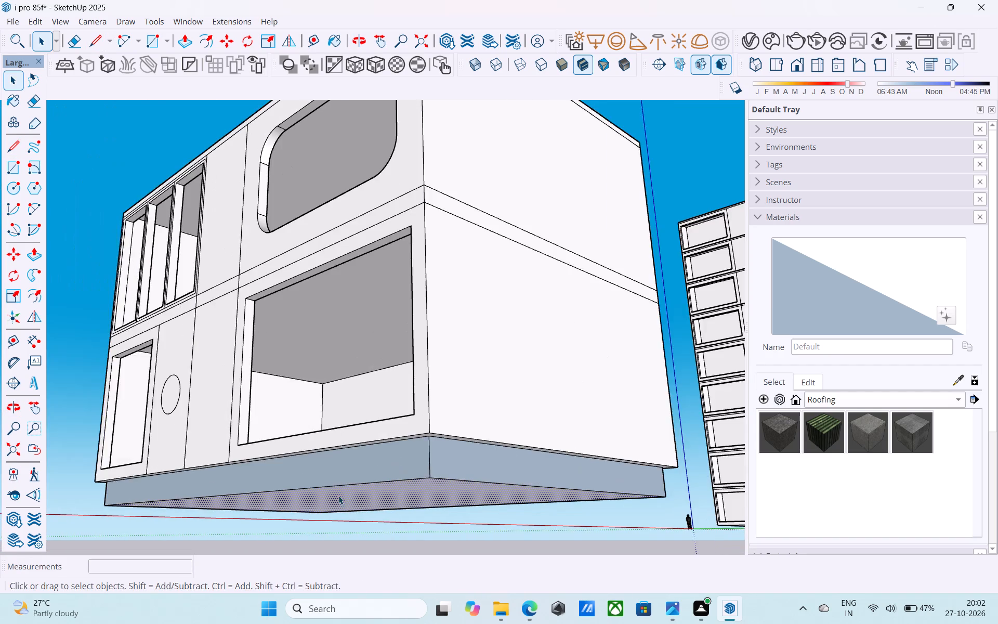
scroll(392, 473, up, 3)
click(398, 457)
right_click(398, 457)
click(447, 334)
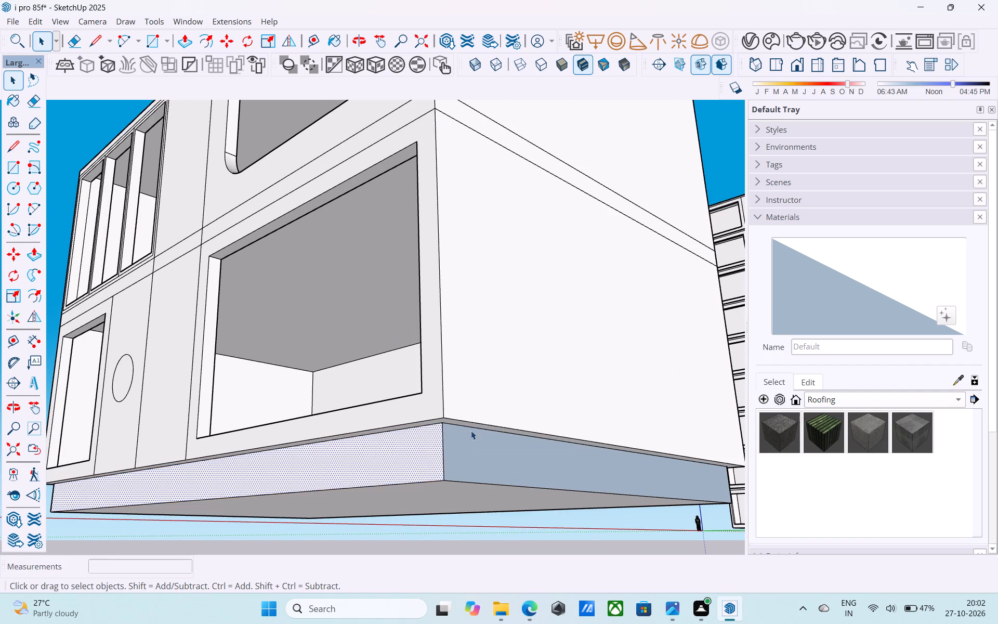
click(476, 449)
right_click(476, 449)
click(512, 329)
Reverse the plinth's two remaining side faces, below the rear wall and the other end wall.
scroll(512, 329, down, 5)
middle_drag(330, 438, 689, 371)
middle_drag(368, 414, 776, 441)
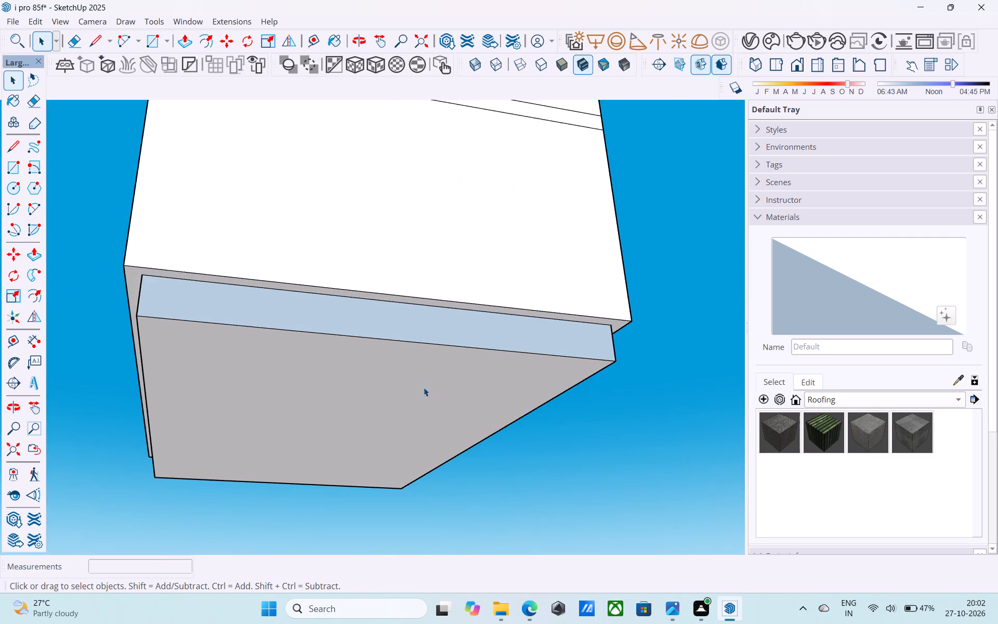
middle_drag(349, 369, 496, 443)
scroll(482, 453, up, 3)
click(458, 461)
right_click(458, 461)
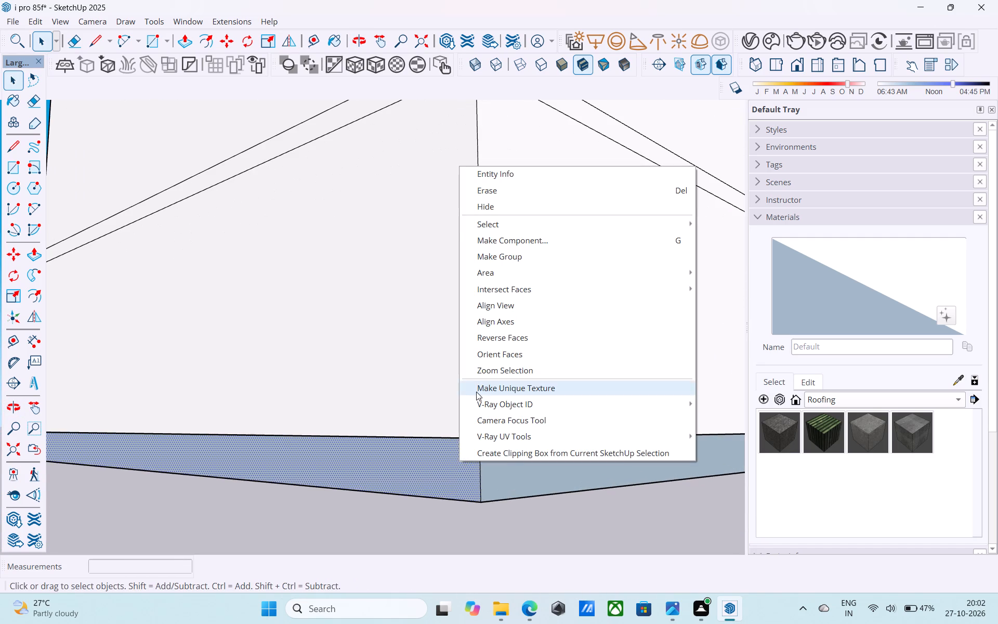
click(492, 332)
click(507, 460)
right_click(507, 460)
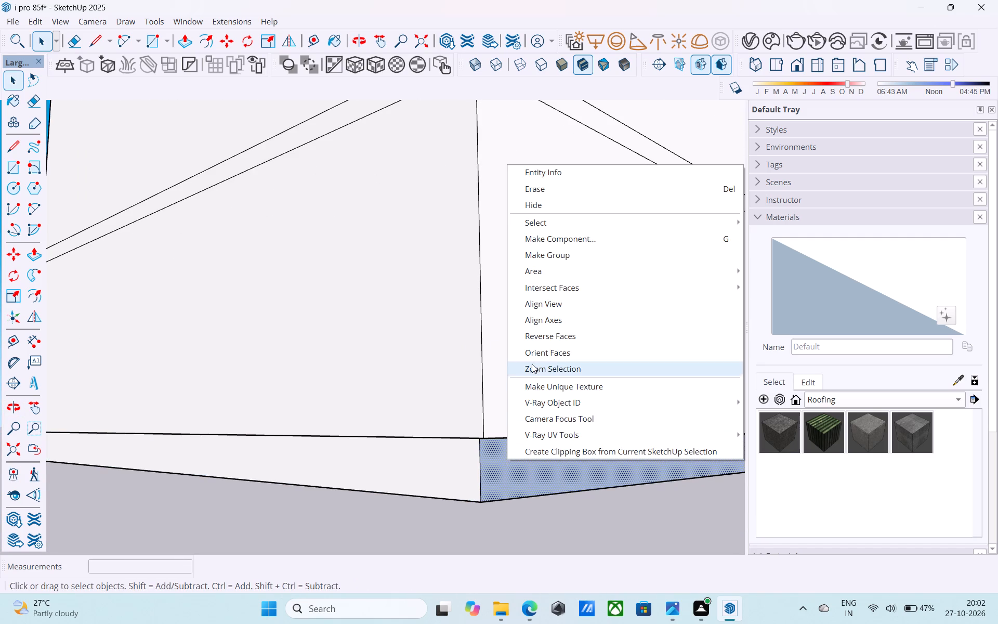
click(539, 339)
Pull the plinth's side below the blank end wall farthest from the large opening out flush with the wall above.
scroll(375, 406, down, 6)
middle_drag(563, 425, 358, 420)
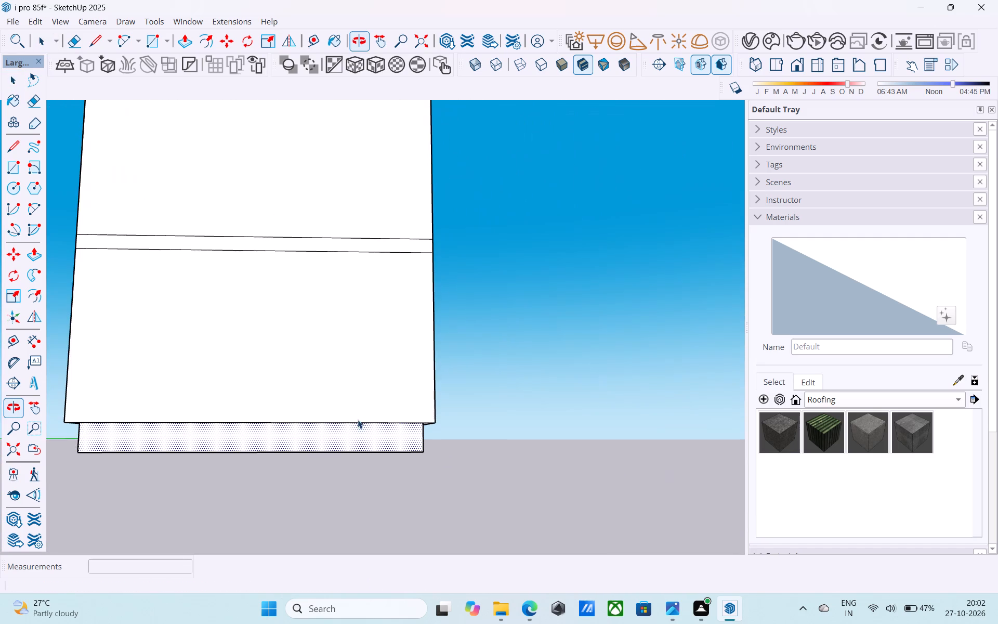
middle_drag(358, 430, 359, 412)
scroll(353, 416, up, 3)
click(353, 419)
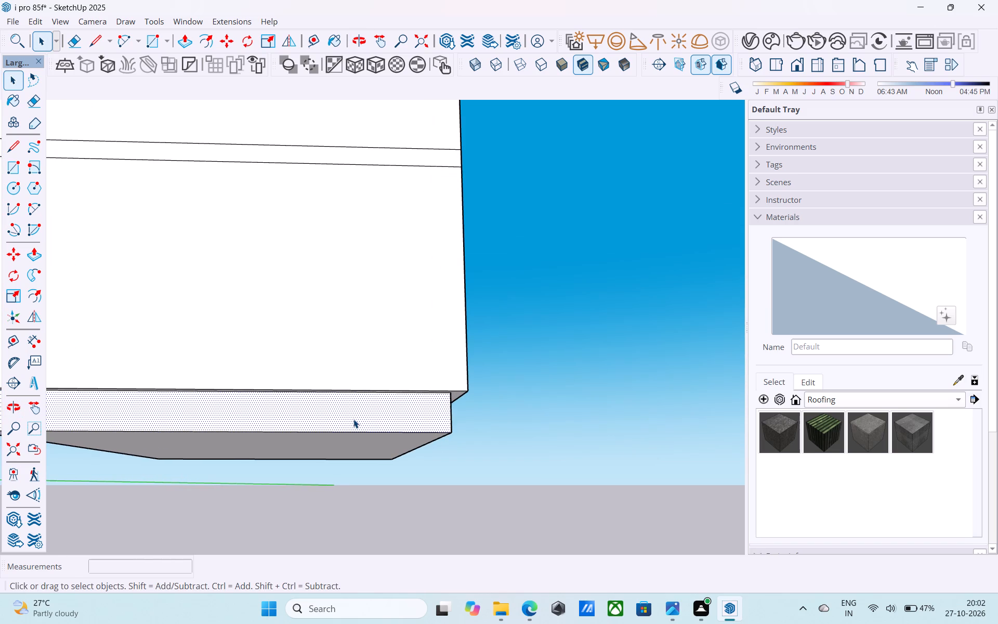
key(p)
click(354, 419)
scroll(364, 306, down, 3)
middle_drag(358, 324, 342, 369)
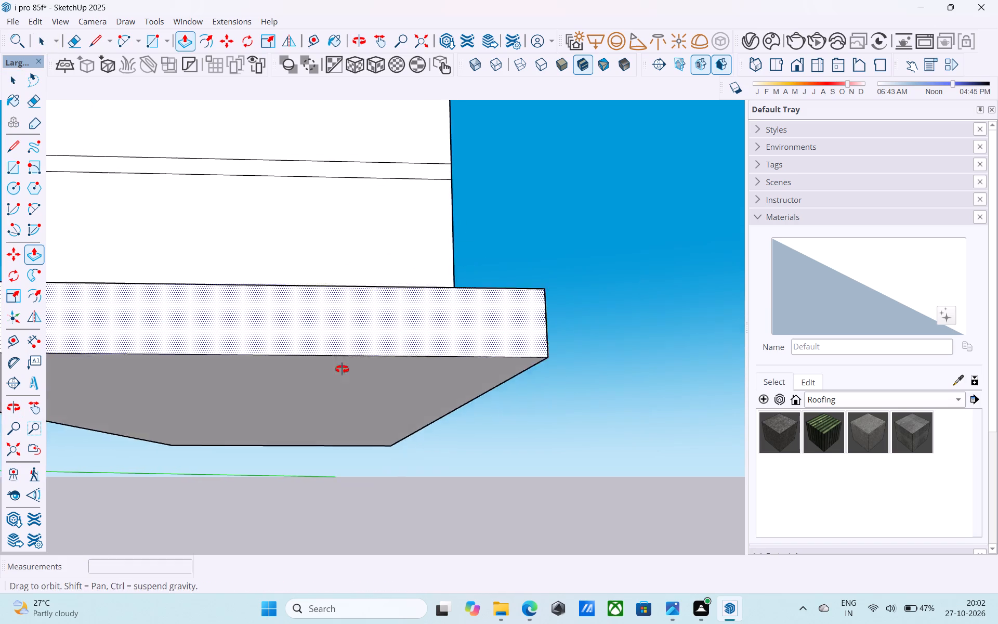
middle_drag(342, 369, 242, 527)
click(413, 245)
key(space)
Pull the adjoining plinth side below the rear wall out flush with the wall above.
middle_drag(332, 319, 708, 279)
click(253, 312)
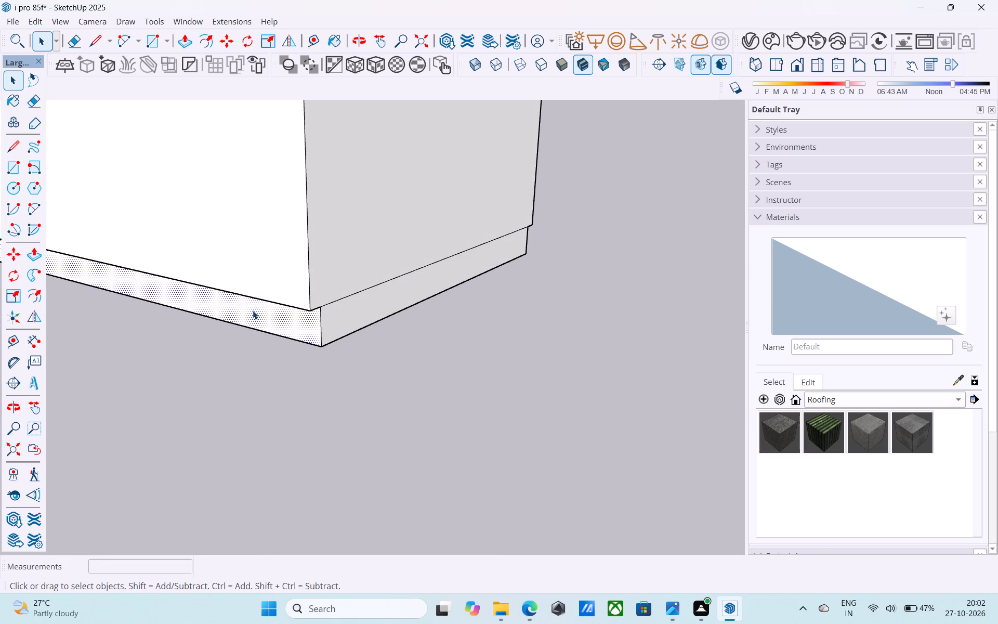
key(p)
click(253, 310)
click(262, 262)
key(space)
Pull the plinth's side below the end wall beside the large ground-floor opening out 9", flush with the wall above.
scroll(441, 340, down, 8)
middle_drag(218, 367, 727, 348)
middle_drag(560, 370, 754, 356)
middle_drag(457, 364, 556, 353)
scroll(443, 324, up, 6)
click(383, 304)
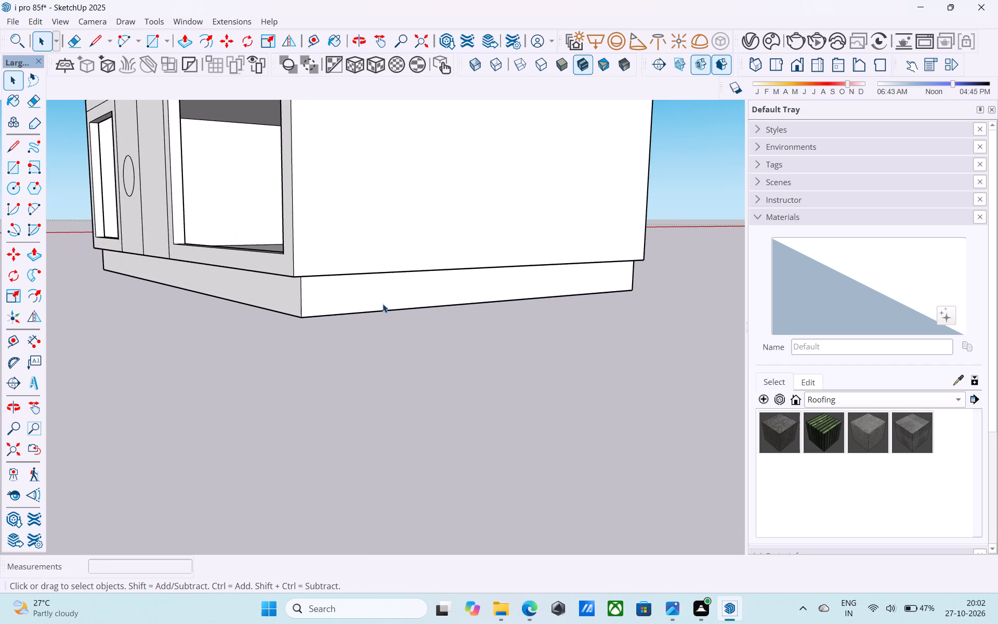
key(p)
click(351, 286)
click(352, 254)
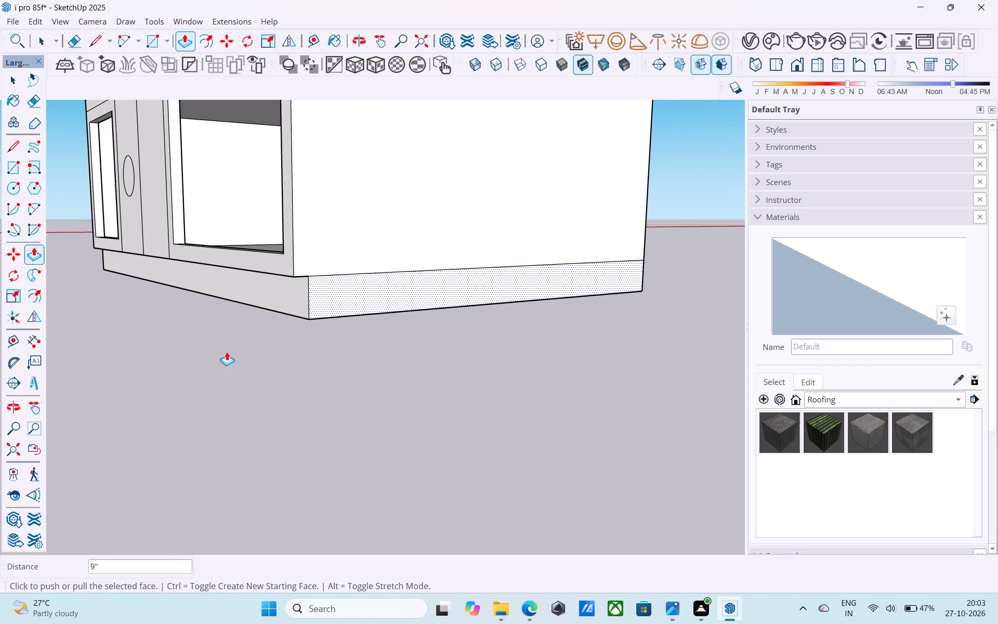
key(space)
Pull the plinth's front side below the facade out flush with the facade above.
middle_drag(229, 350, 340, 317)
scroll(231, 350, up, 1)
click(455, 228)
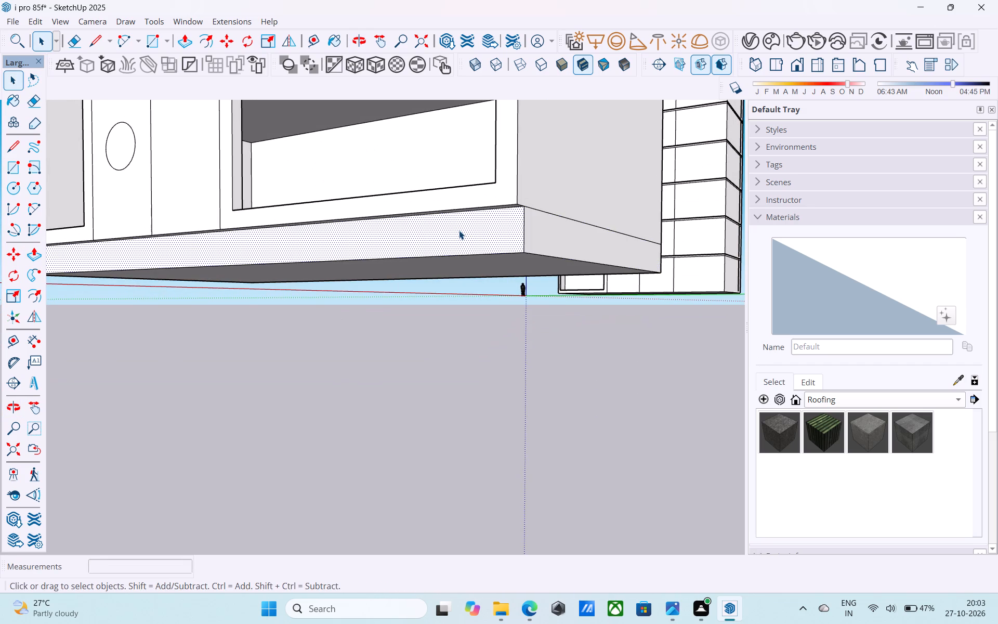
key(p)
click(459, 230)
click(452, 200)
key(space)
Save the model.
scroll(426, 301, down, 8)
shift+middle_drag(424, 296, 397, 333)
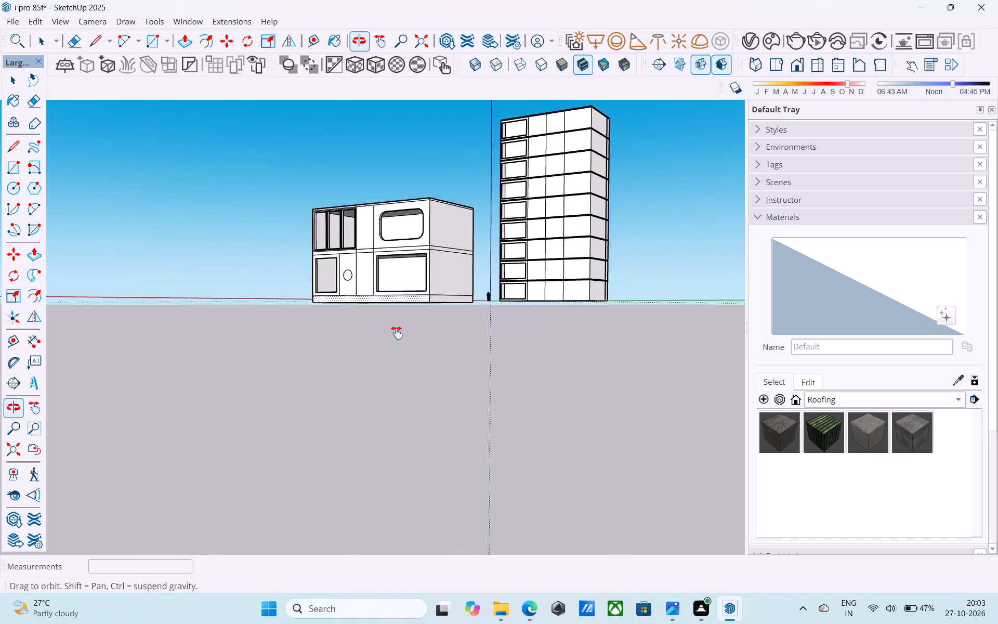
shift+middle_drag(397, 333, 518, 404)
scroll(388, 319, up, 4)
key(ctrl+s)
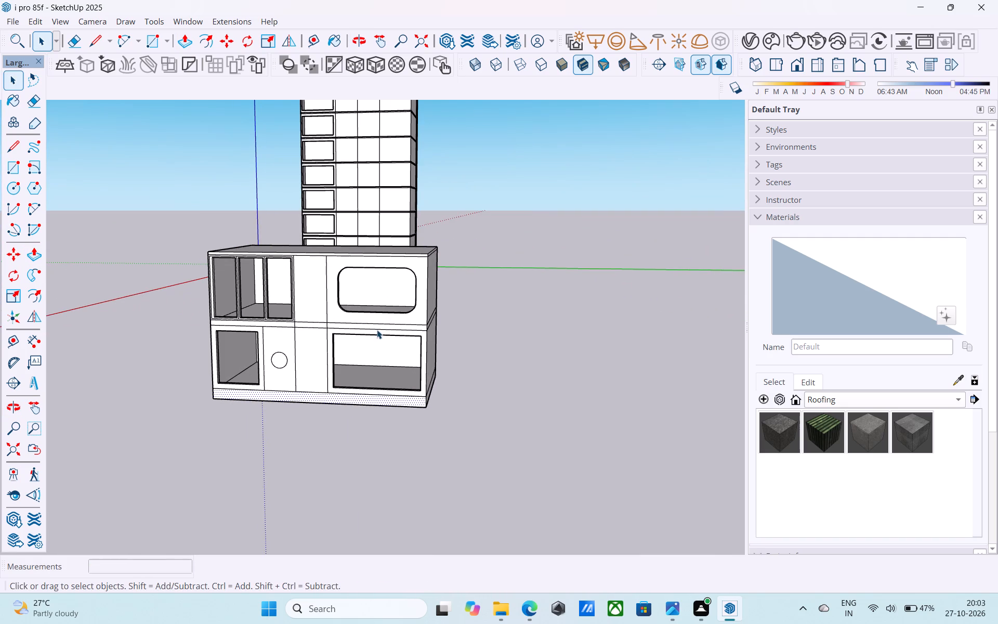
Examine the two-storey unit's facade, roof and plinth from several angles.
middle_drag(376, 331, 453, 313)
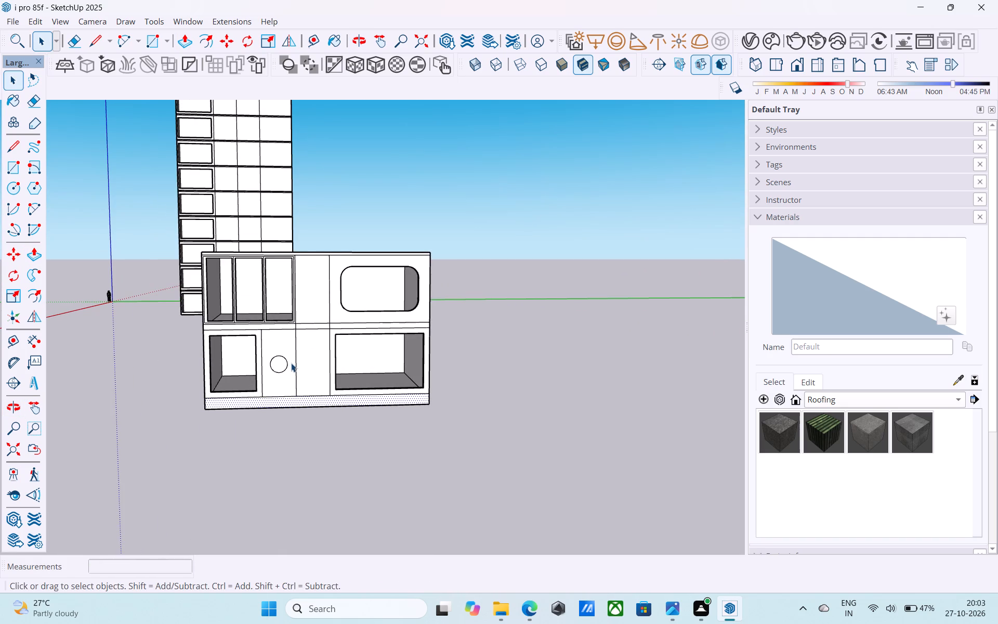
scroll(306, 352, up, 4)
middle_drag(302, 319, 348, 320)
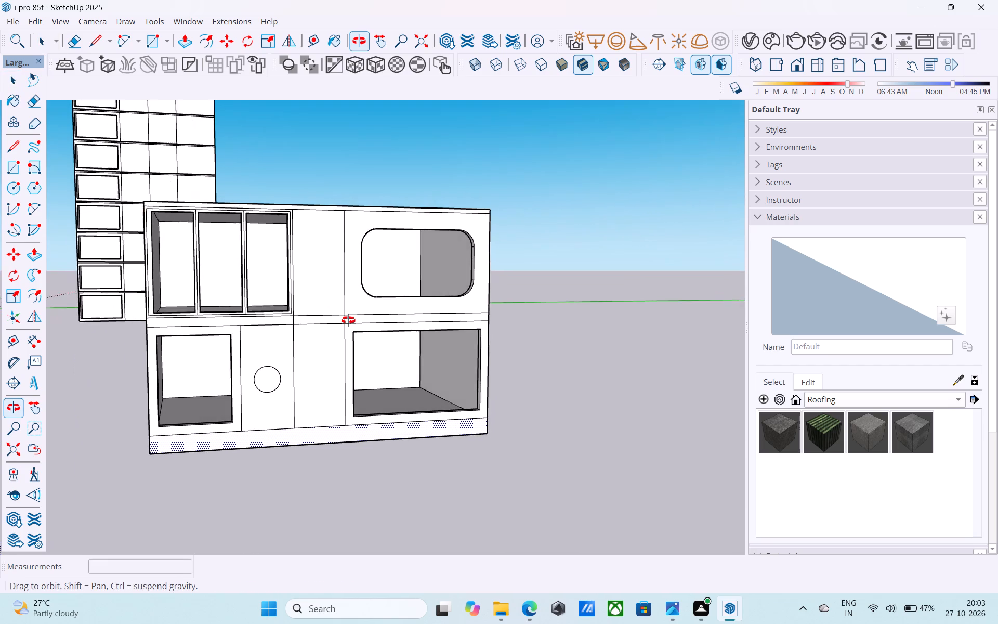
middle_drag(348, 320, 350, 322)
scroll(350, 322, down, 3)
middle_drag(350, 322, 334, 323)
middle_drag(334, 323, 356, 432)
scroll(233, 238, down, 2)
middle_drag(241, 242, 401, 367)
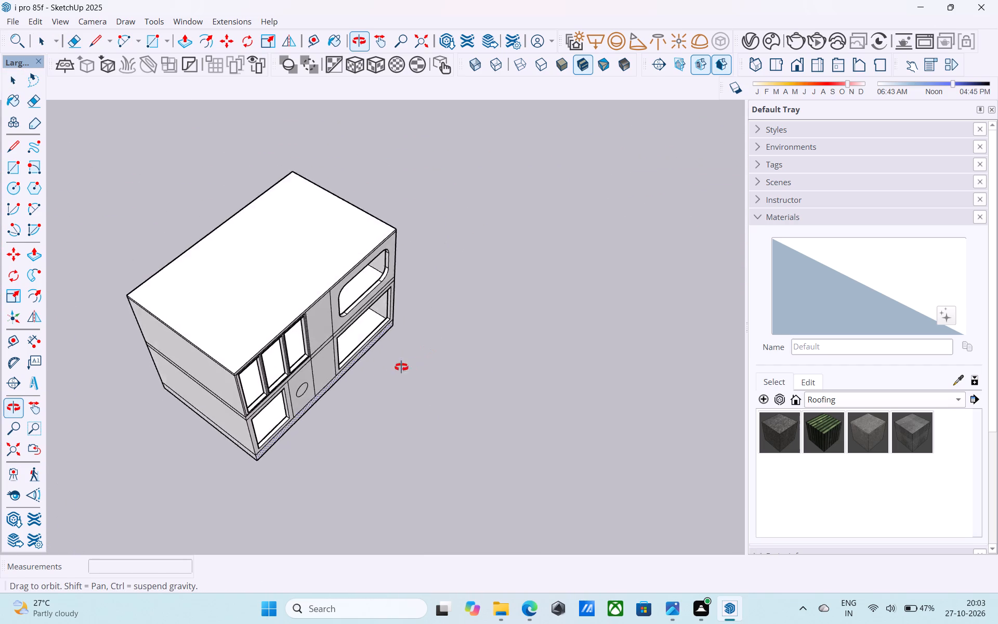
middle_drag(401, 367, 260, 262)
scroll(248, 242, up, 3)
scroll(249, 240, down, 1)
shift+middle_drag(249, 240, 304, 350)
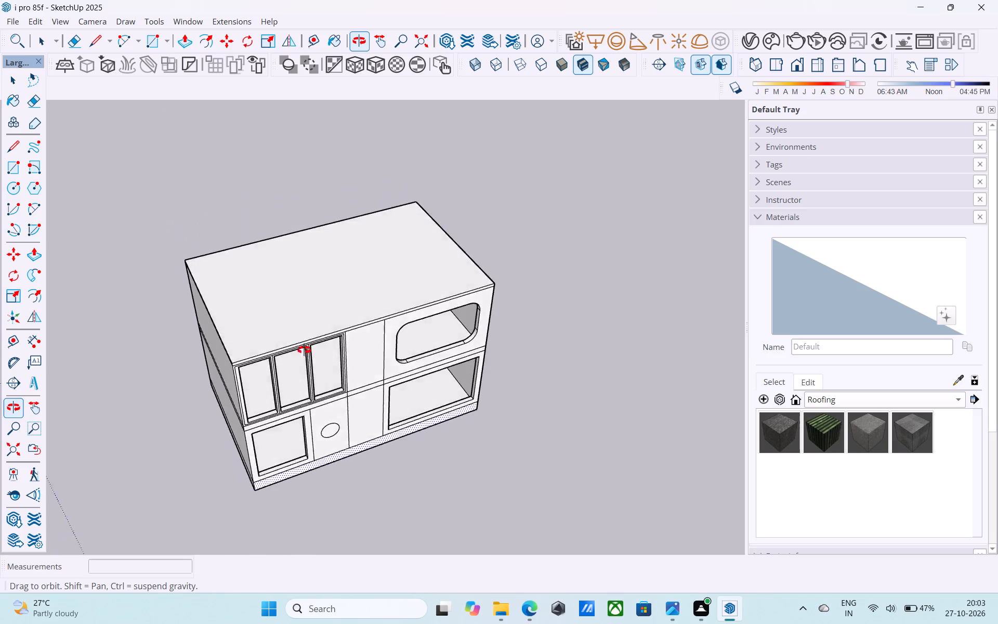
shift+middle_drag(304, 350, 305, 353)
shift+middle_drag(300, 364, 323, 425)
scroll(324, 426, up, 2)
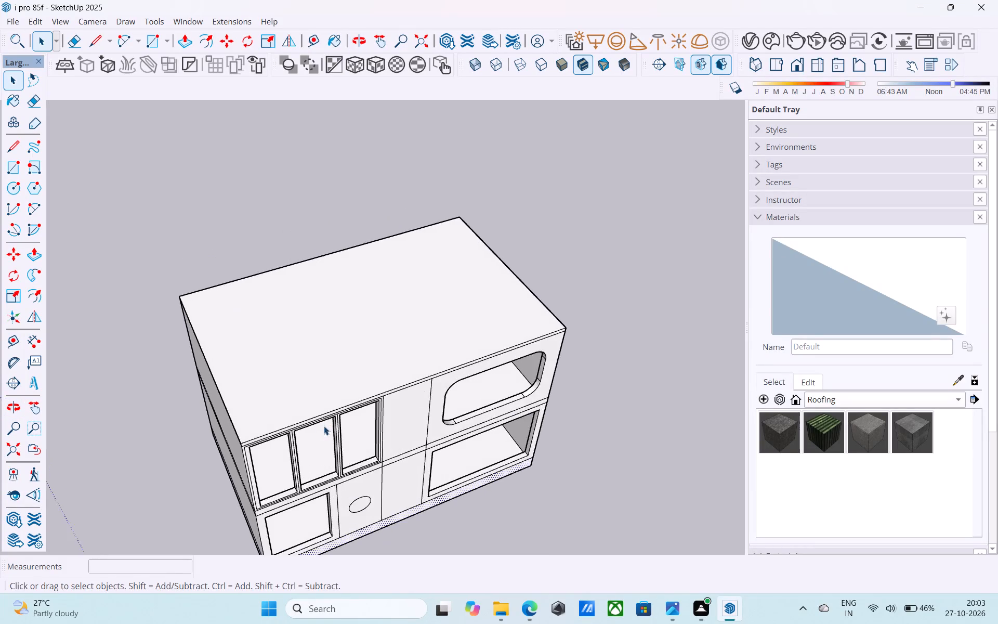
scroll(324, 426, down, 3)
shift+middle_drag(324, 426, 305, 269)
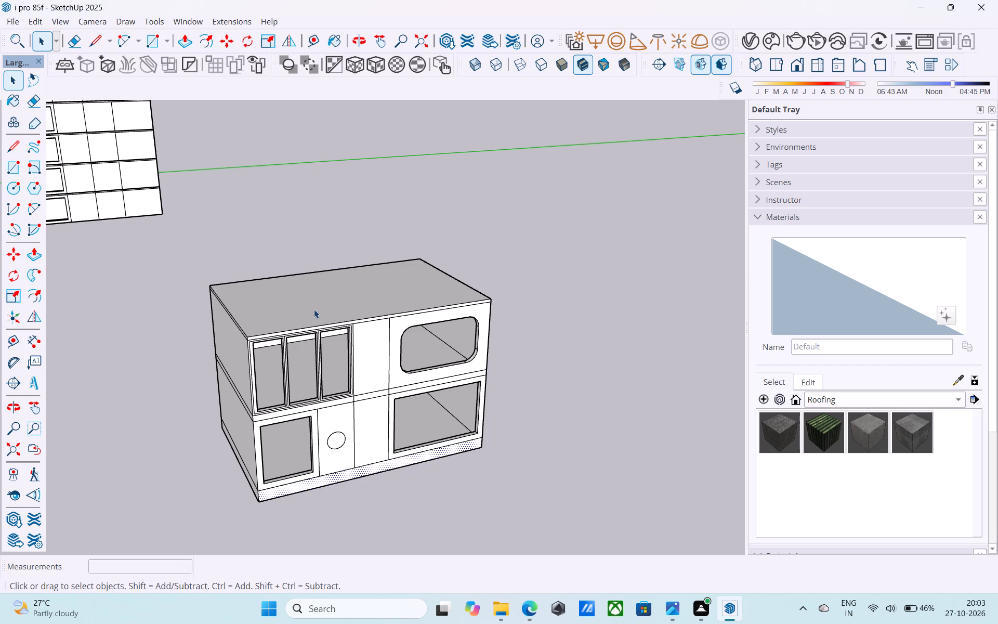
scroll(311, 321, up, 3)
shift+middle_drag(311, 321, 328, 379)
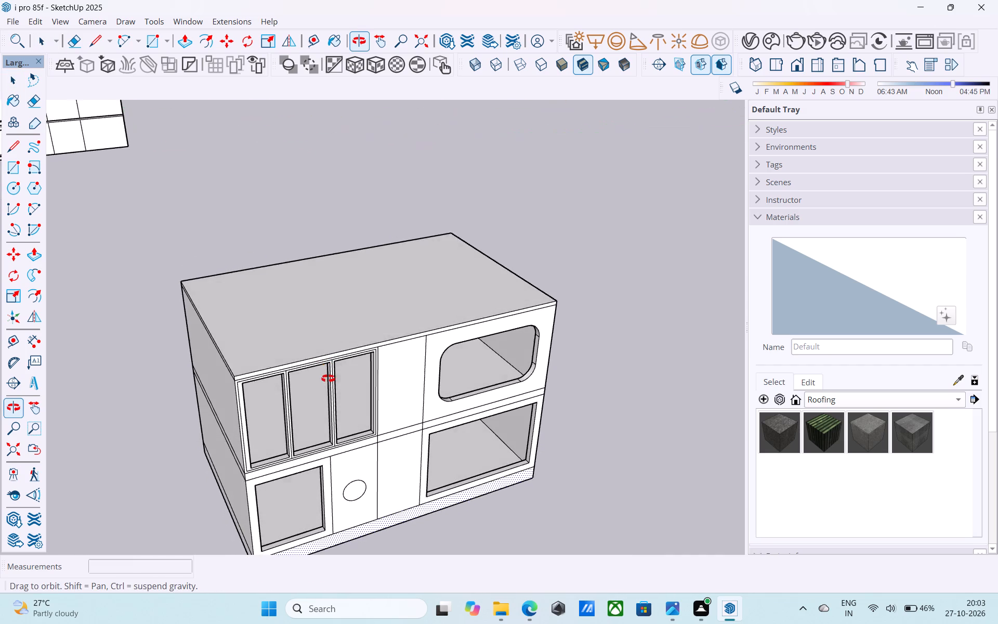
shift+middle_drag(328, 379, 331, 394)
scroll(332, 392, down, 4)
shift+middle_drag(332, 392, 155, 329)
scroll(225, 334, up, 5)
shift+middle_drag(281, 316, 309, 194)
scroll(315, 284, up, 3)
Save the model again.
key(ctrl+s)
Examine the unit's facade openings and flush plinth from above and below.
scroll(314, 287, down, 3)
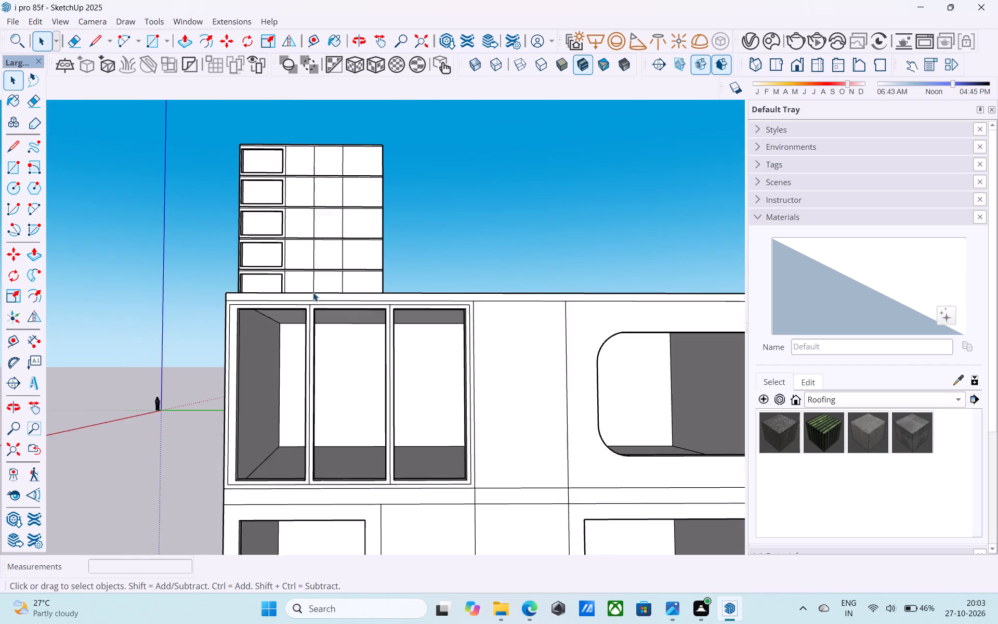
scroll(313, 292, down, 6)
middle_drag(312, 296, 361, 353)
scroll(344, 379, down, 3)
middle_drag(340, 381, 325, 336)
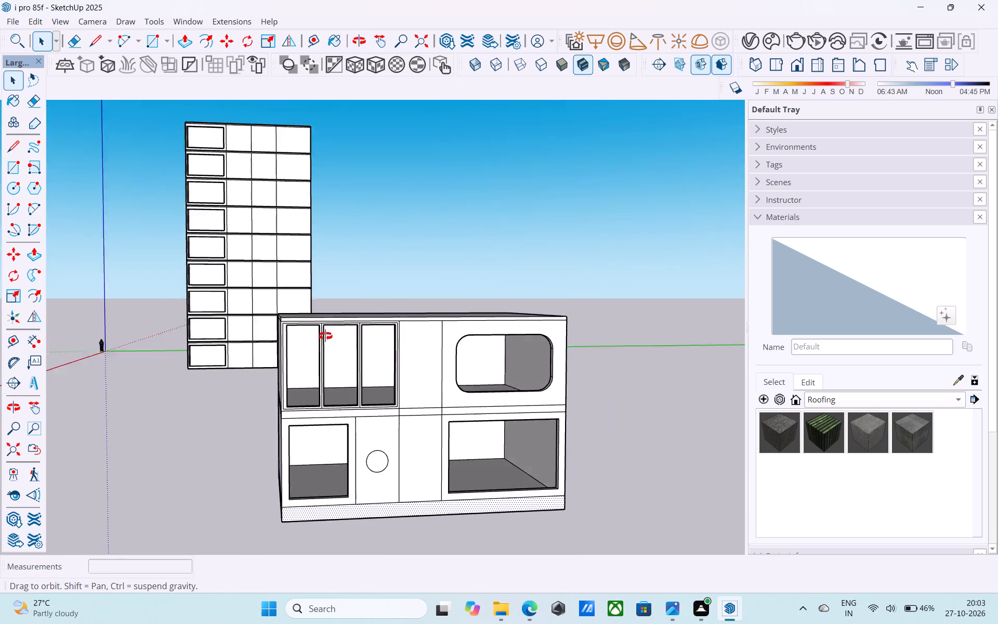
middle_drag(325, 336, 316, 309)
shift+middle_drag(355, 348, 367, 249)
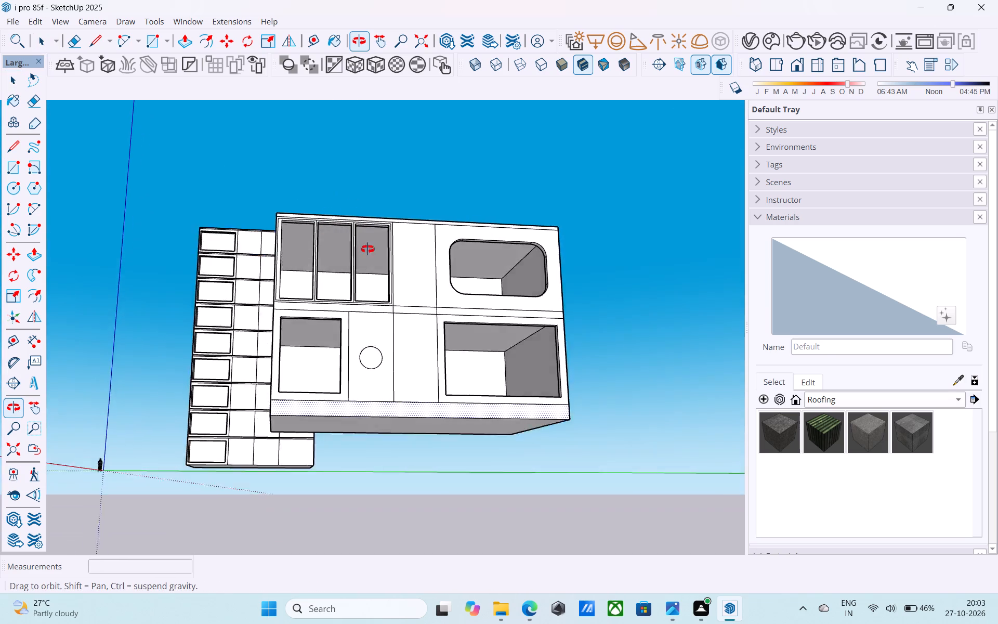
shift+middle_drag(367, 249, 413, 418)
scroll(415, 419, up, 3)
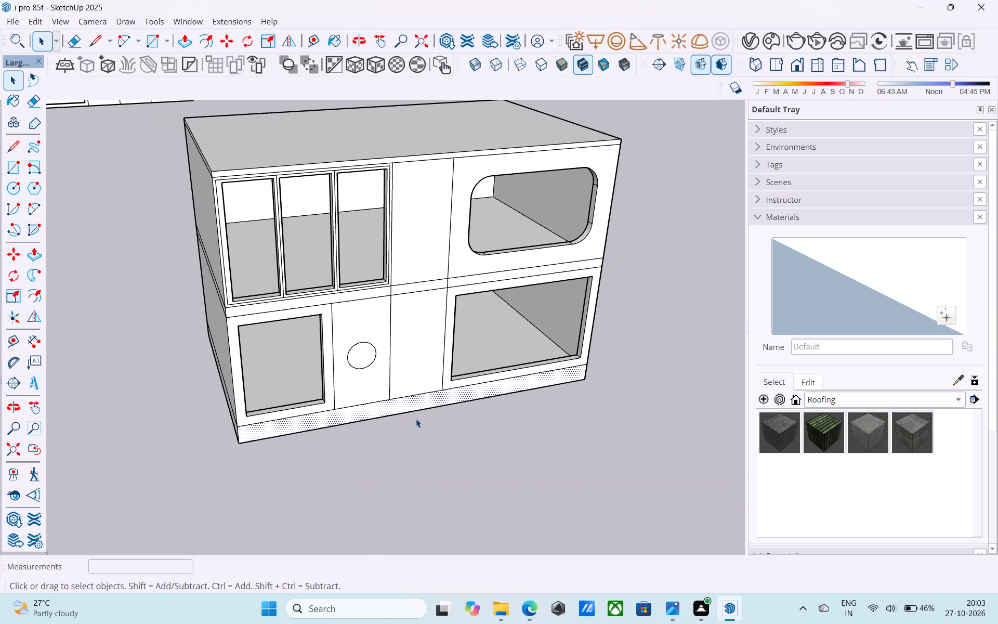
middle_drag(416, 419, 414, 433)
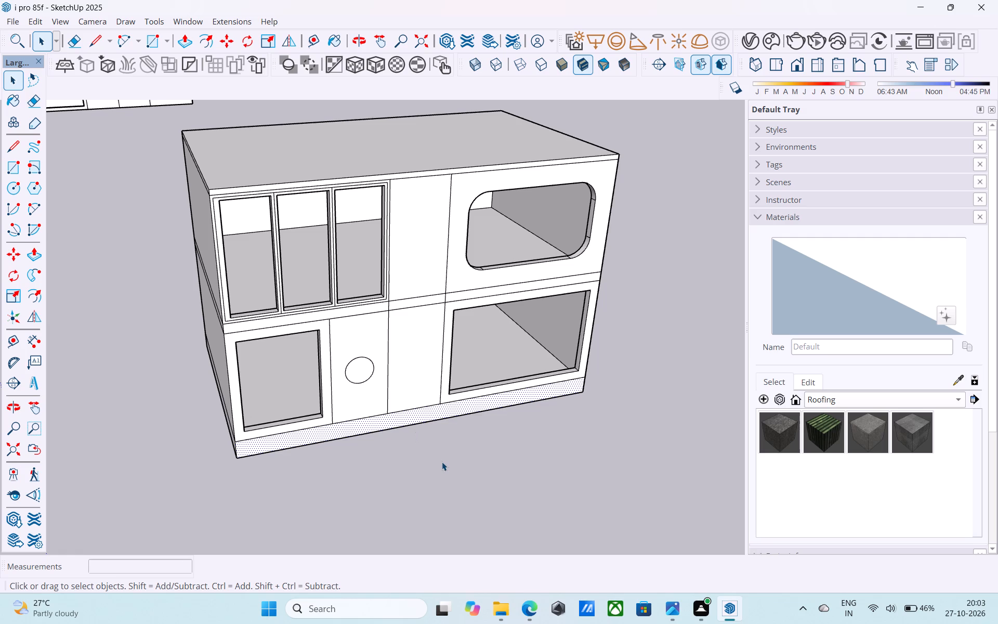
scroll(402, 503, down, 8)
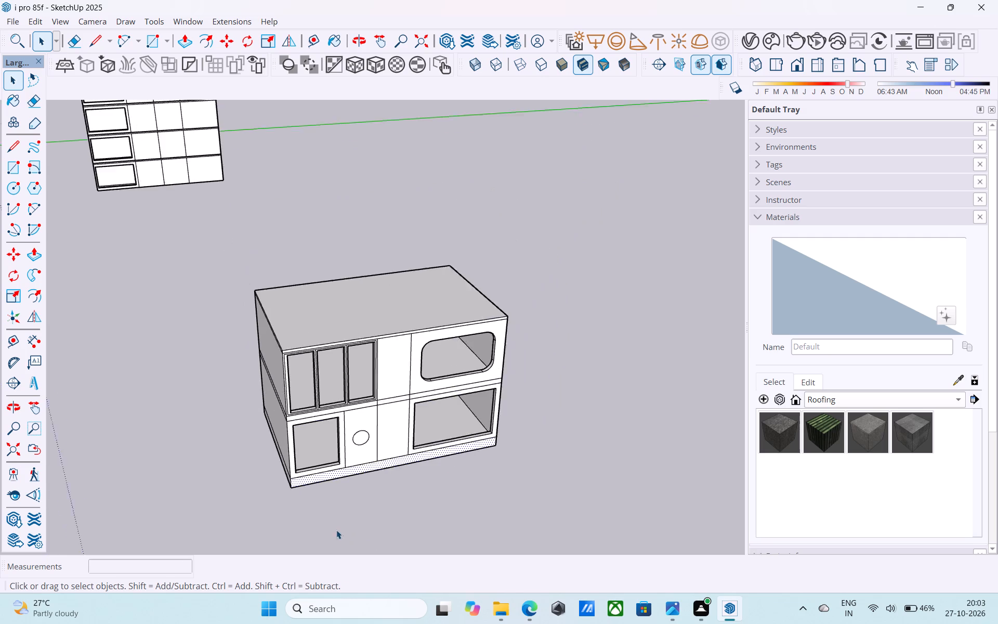
scroll(336, 530, down, 1)
middle_drag(350, 508, 335, 452)
scroll(361, 417, up, 7)
scroll(373, 410, down, 1)
scroll(373, 408, up, 4)
key(space)
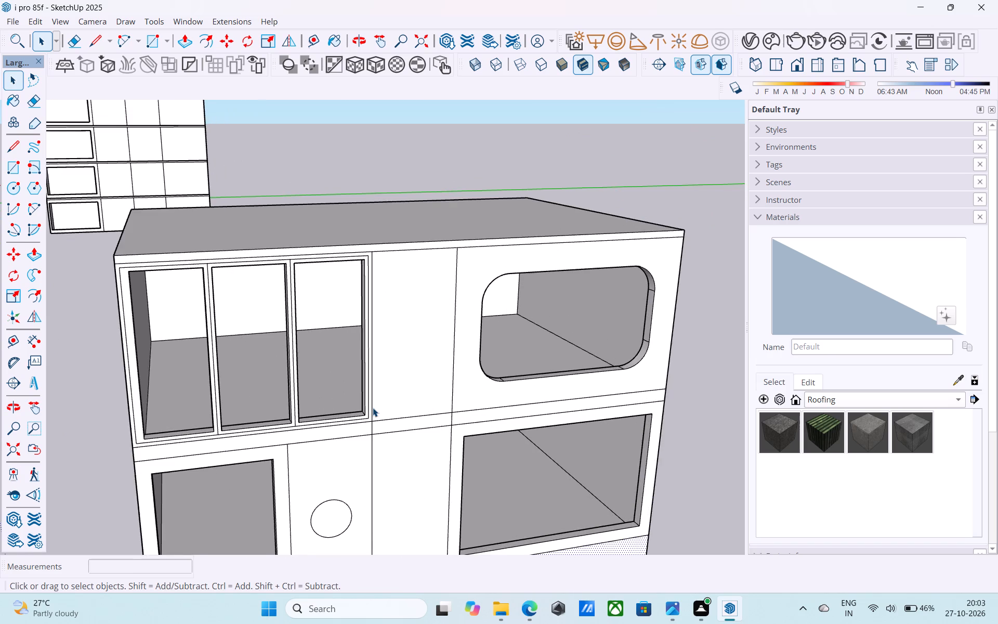
scroll(373, 408, down, 2)
middle_drag(373, 408, 338, 290)
shift+middle_drag(373, 409, 373, 305)
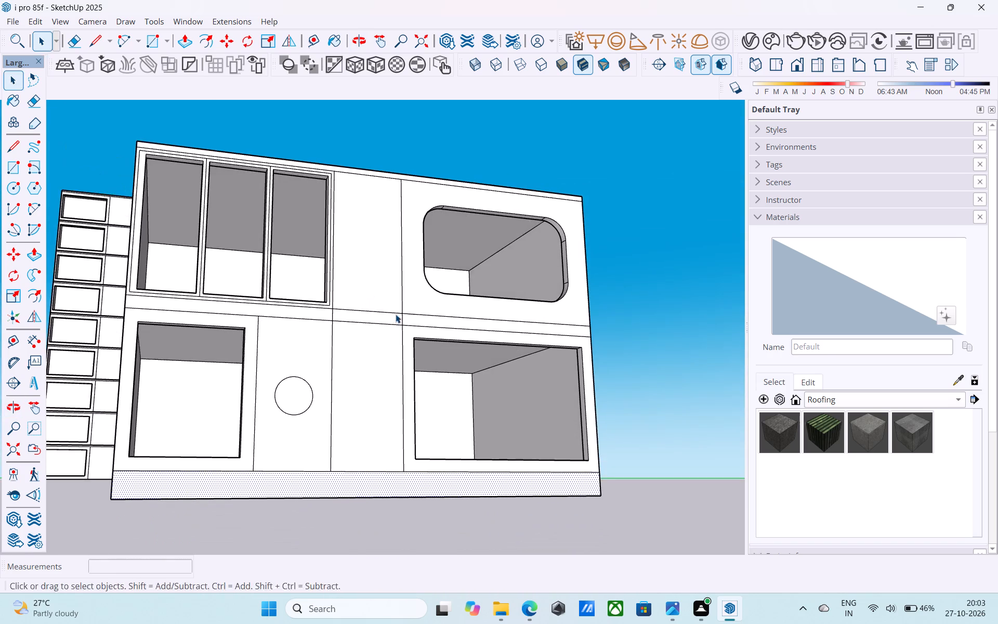
middle_drag(406, 320, 547, 356)
middle_drag(365, 311, 241, 451)
middle_drag(227, 345, 244, 365)
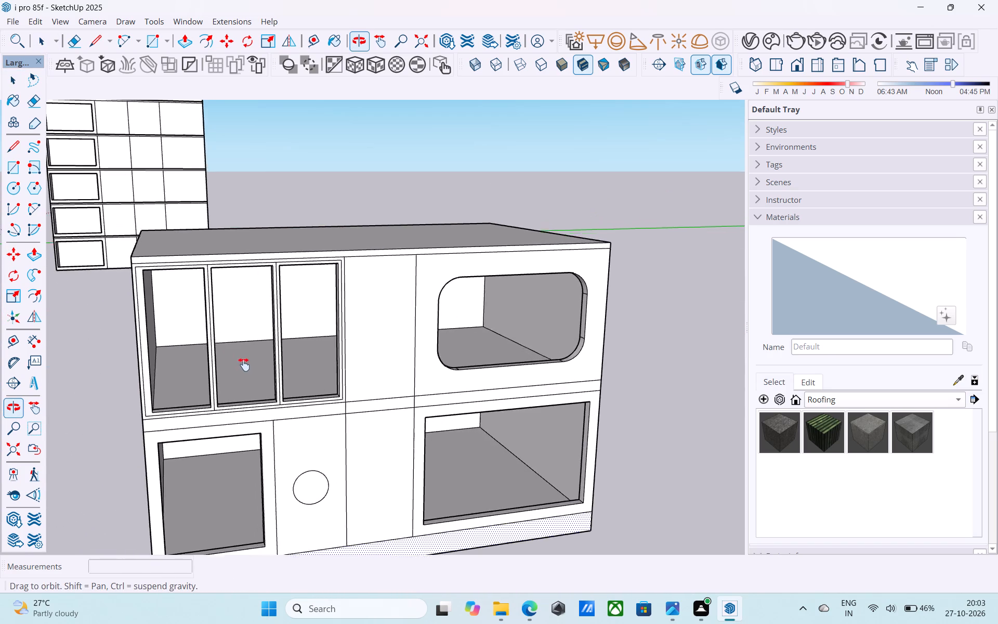
Hide the two seam edges at the rounded upper-floor opening's top corner nearest the facade's middle.
middle_drag(244, 365, 87, 256)
shift+middle_drag(454, 355, 389, 186)
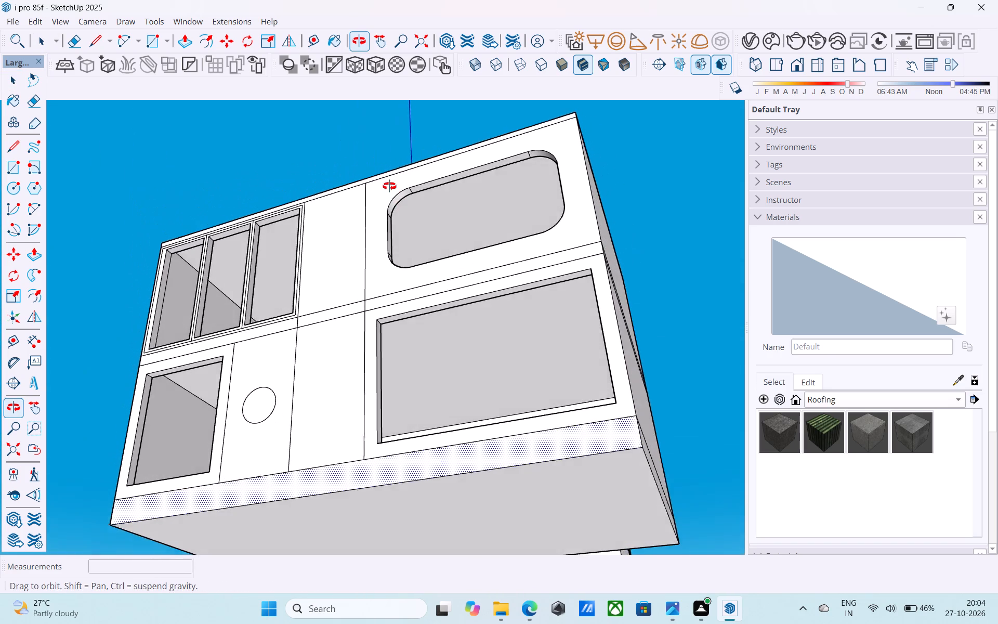
shift+middle_drag(389, 186, 332, 239)
scroll(340, 232, up, 2)
scroll(427, 194, up, 1)
middle_drag(427, 194, 386, 279)
scroll(363, 323, up, 11)
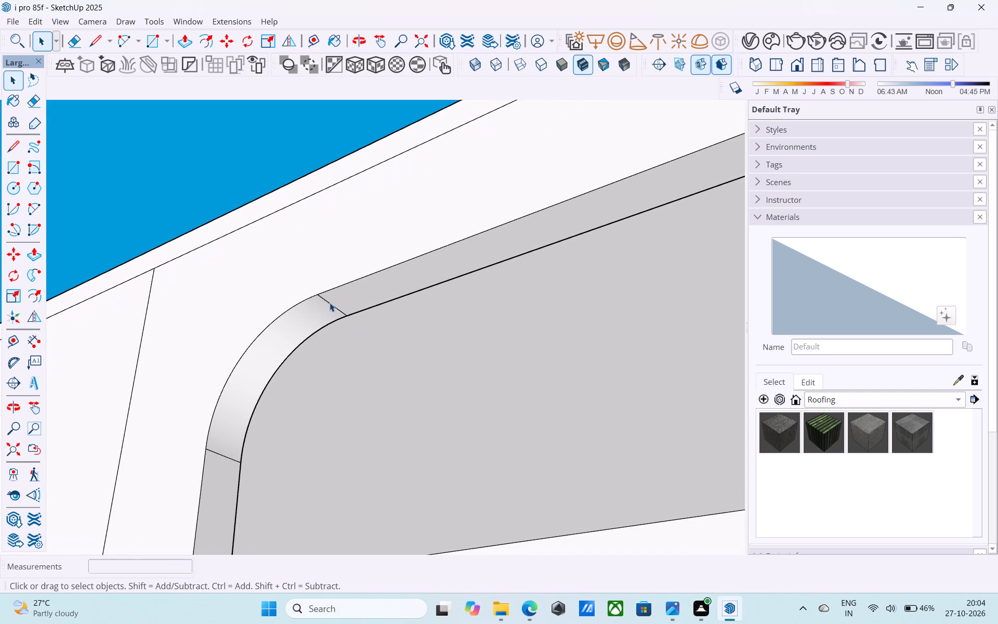
click(330, 305)
right_click(330, 305)
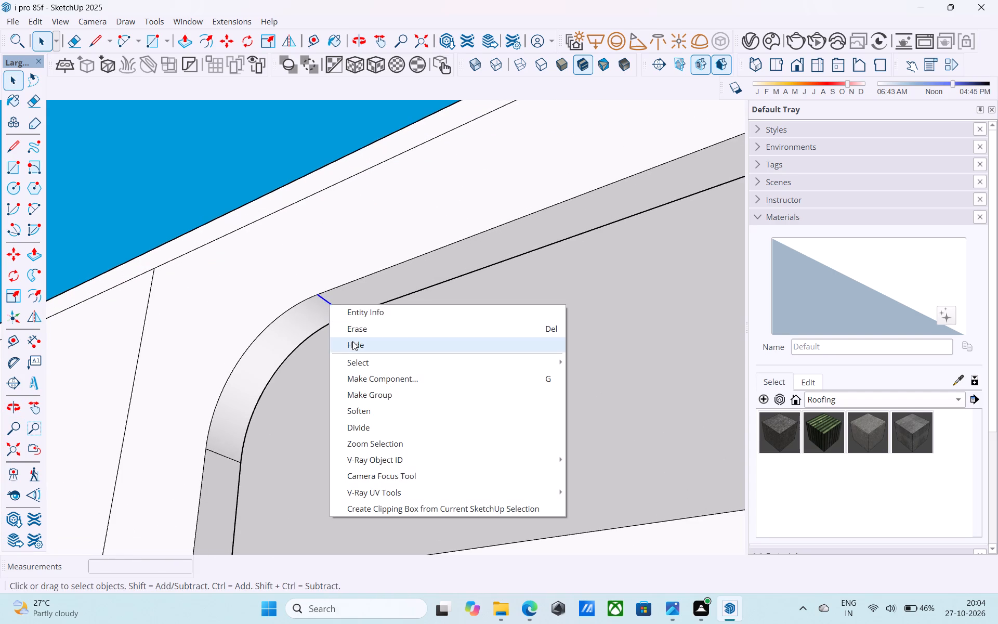
click(352, 341)
click(223, 457)
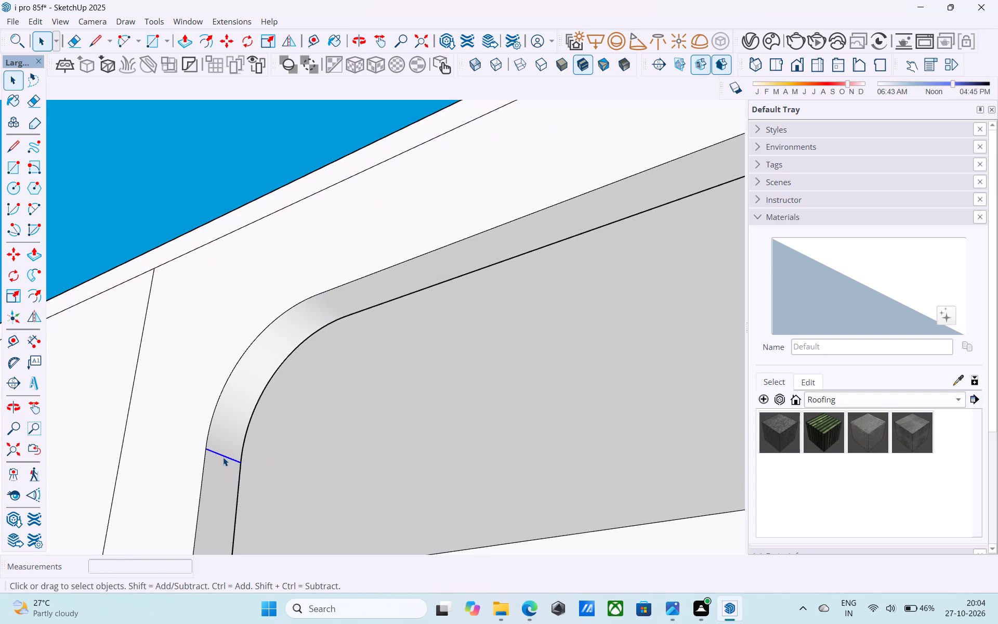
right_click(223, 457)
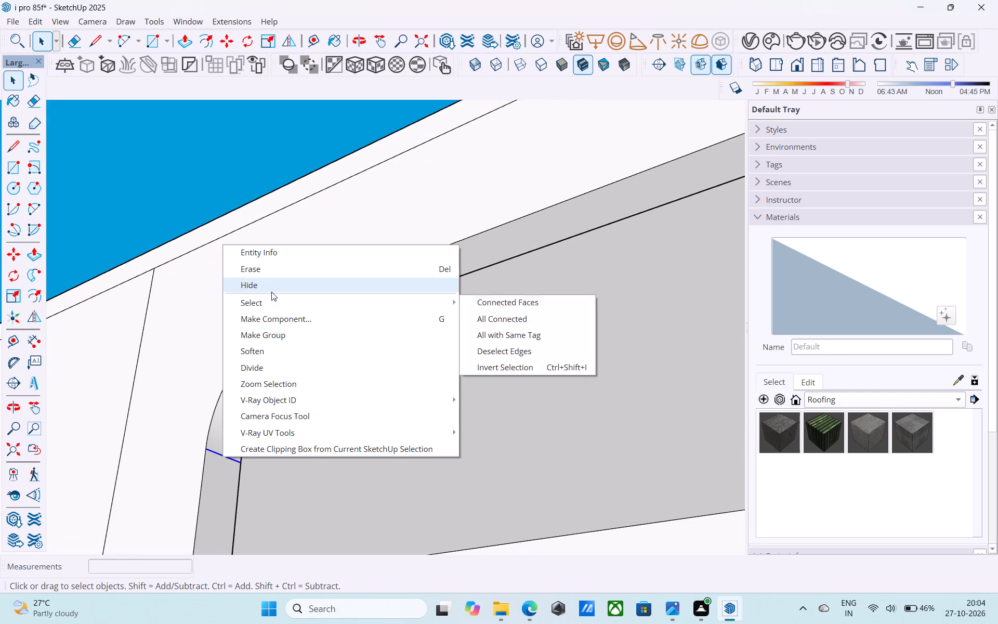
click(271, 289)
Hide the two seam edges at the rounded opening's top corner nearest the end wall.
scroll(270, 297, down, 10)
middle_drag(263, 341, 588, 339)
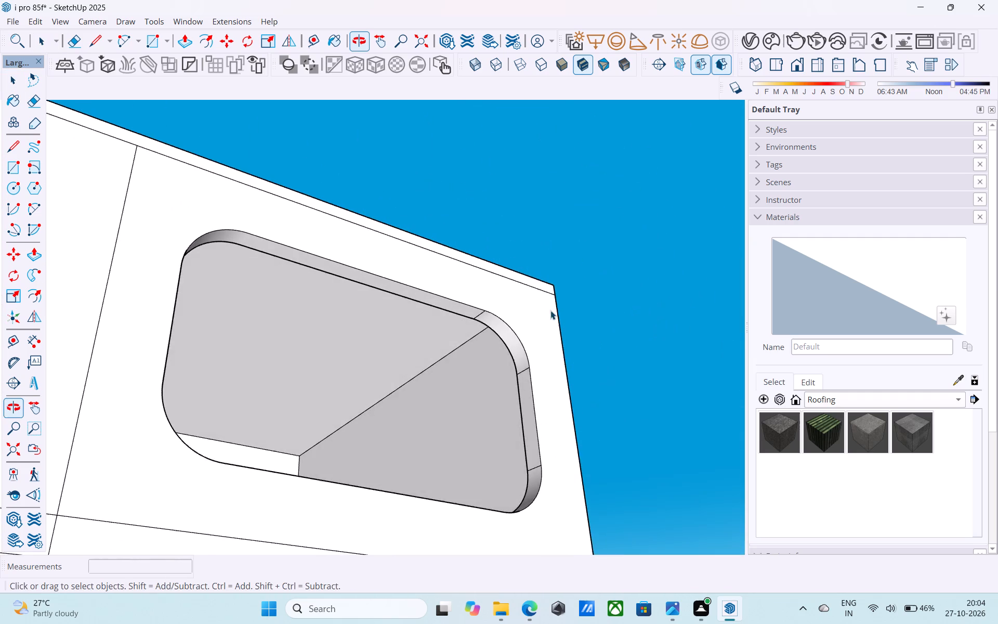
scroll(469, 304, up, 12)
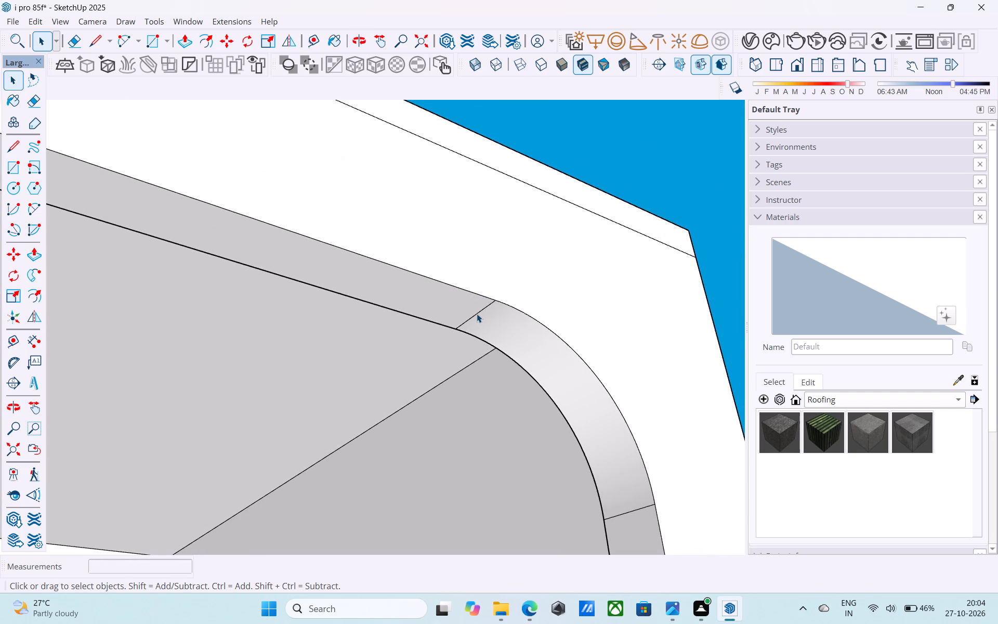
click(477, 314)
right_click(477, 314)
click(500, 350)
scroll(427, 245, down, 3)
scroll(427, 245, up, 1)
scroll(427, 244, down, 7)
middle_drag(539, 404, 569, 459)
scroll(502, 372, up, 8)
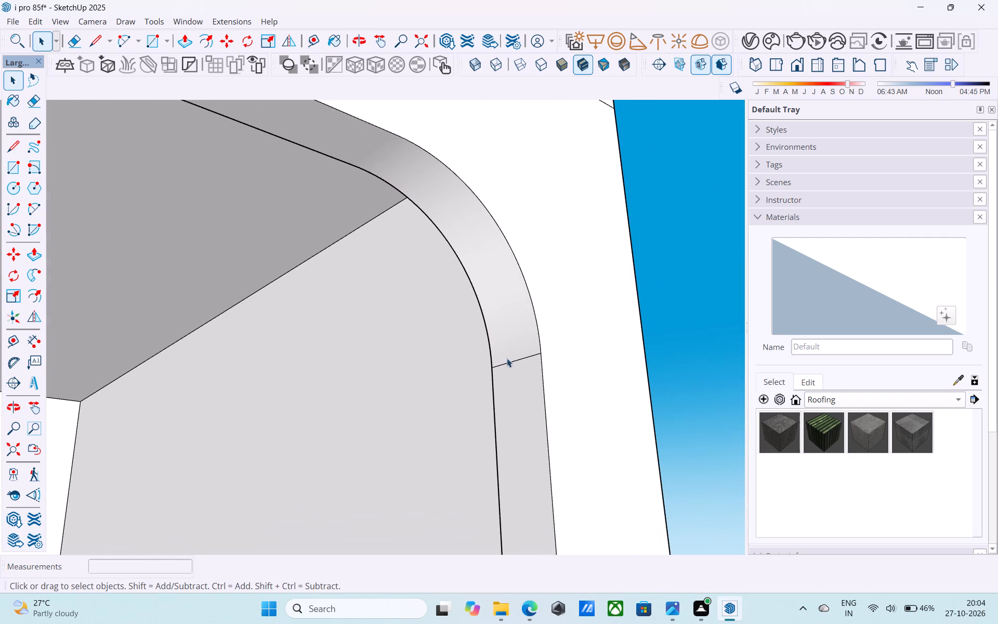
click(510, 362)
right_click(510, 362)
click(537, 403)
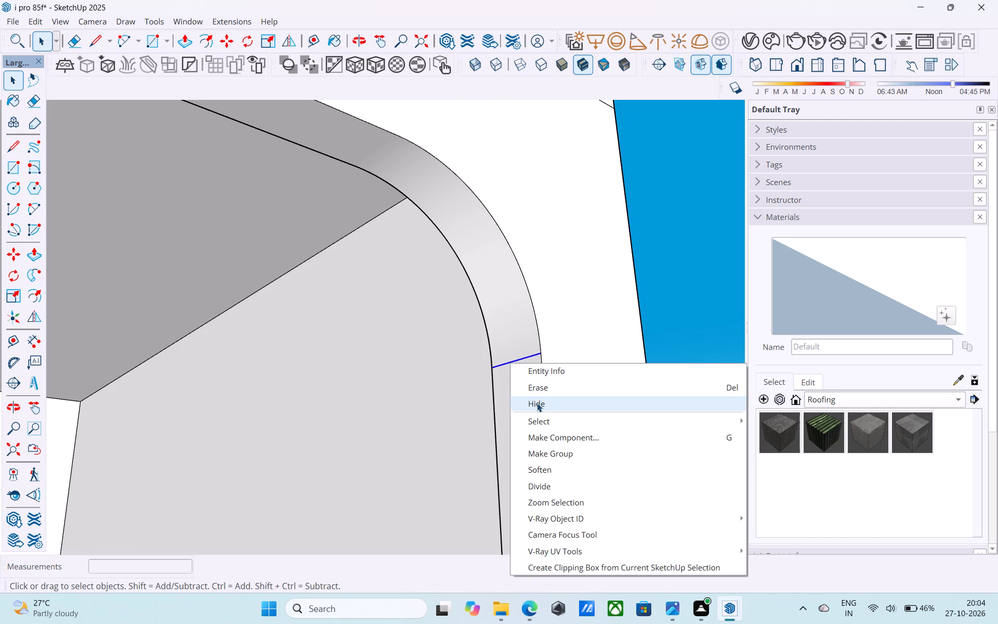
Hide the two seam edges at the rounded opening's bottom corner nearest the end wall.
scroll(507, 211, down, 11)
middle_drag(534, 346, 551, 476)
scroll(513, 357, up, 2)
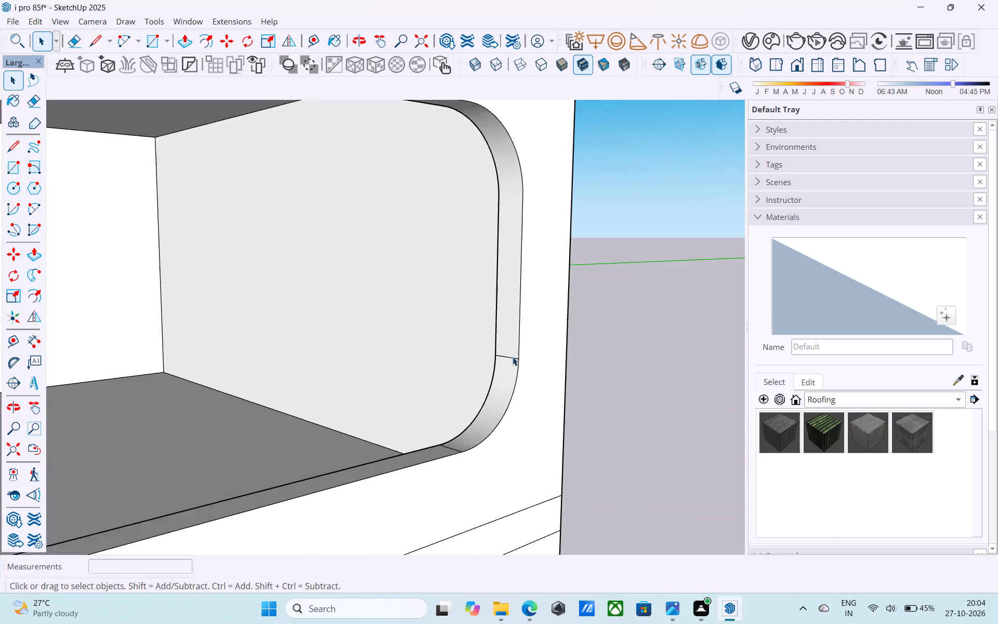
scroll(513, 357, up, 4)
click(513, 359)
right_click(513, 359)
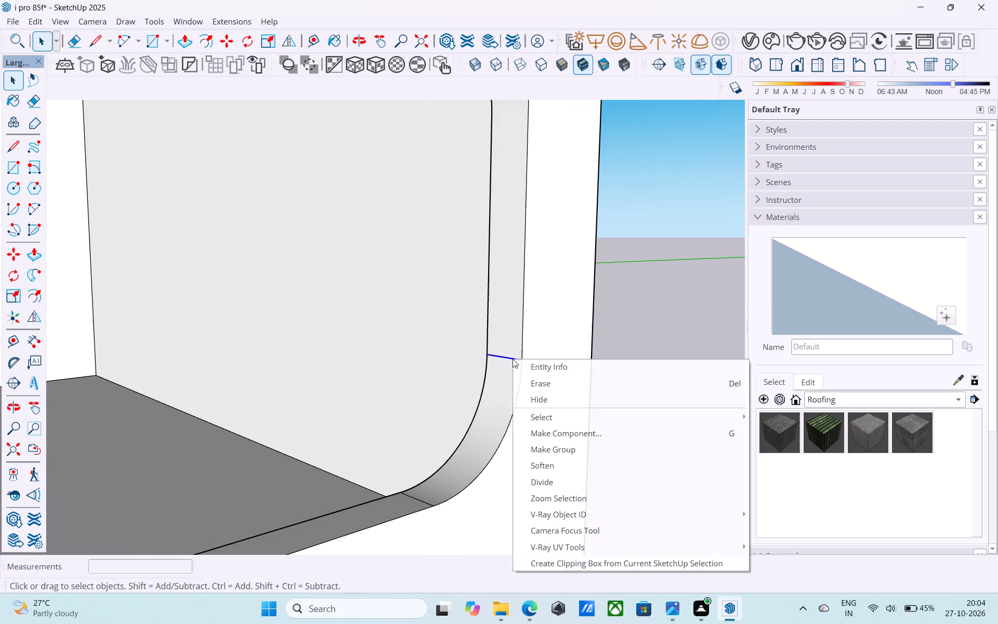
click(532, 401)
scroll(509, 311, down, 6)
middle_drag(503, 303, 502, 464)
scroll(462, 395, up, 3)
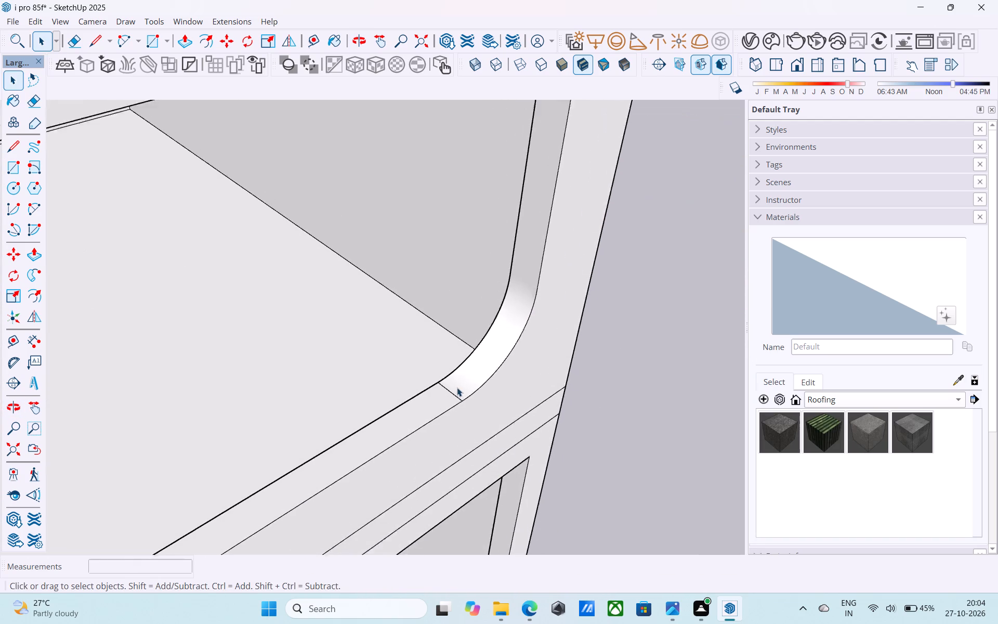
scroll(457, 387, up, 2)
click(451, 396)
right_click(451, 396)
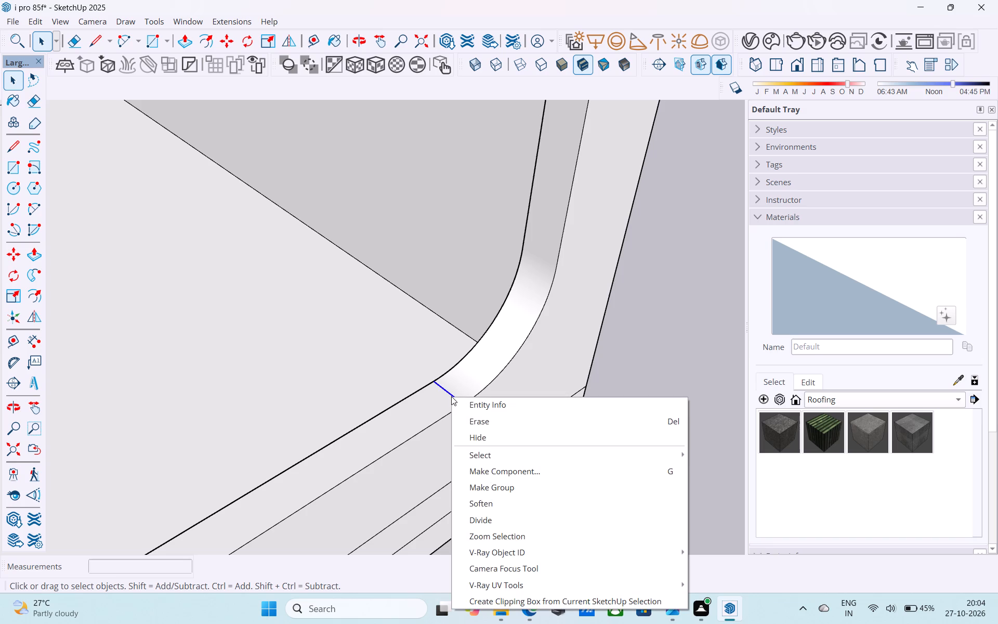
click(473, 432)
Hide the two seam edges at the rounded opening's bottom corner nearest the facade's middle.
scroll(502, 379, down, 11)
middle_drag(493, 407, 146, 430)
scroll(210, 414, down, 1)
scroll(210, 414, up, 2)
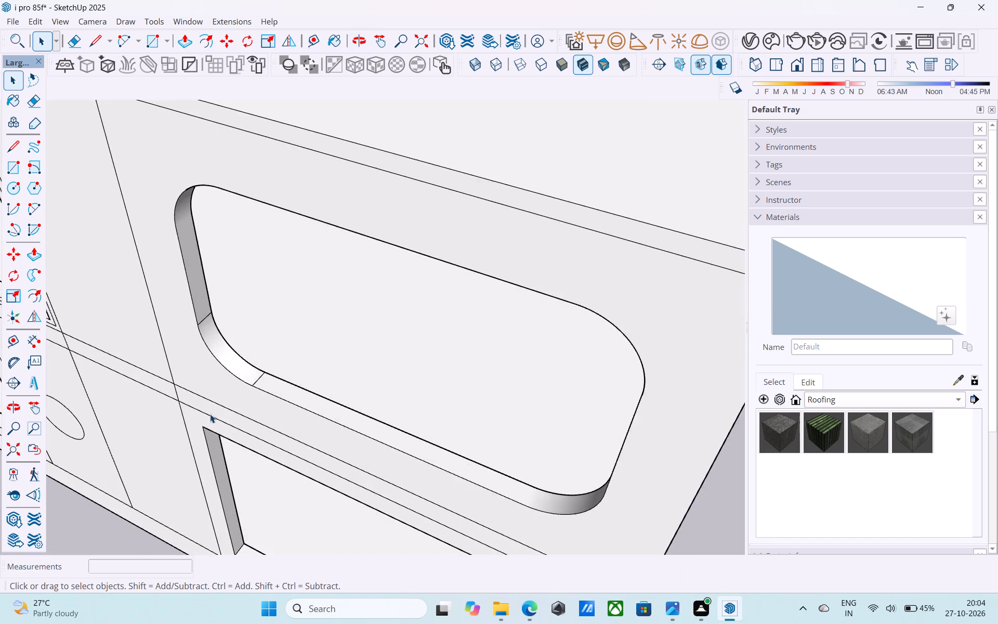
scroll(210, 414, up, 7)
click(272, 369)
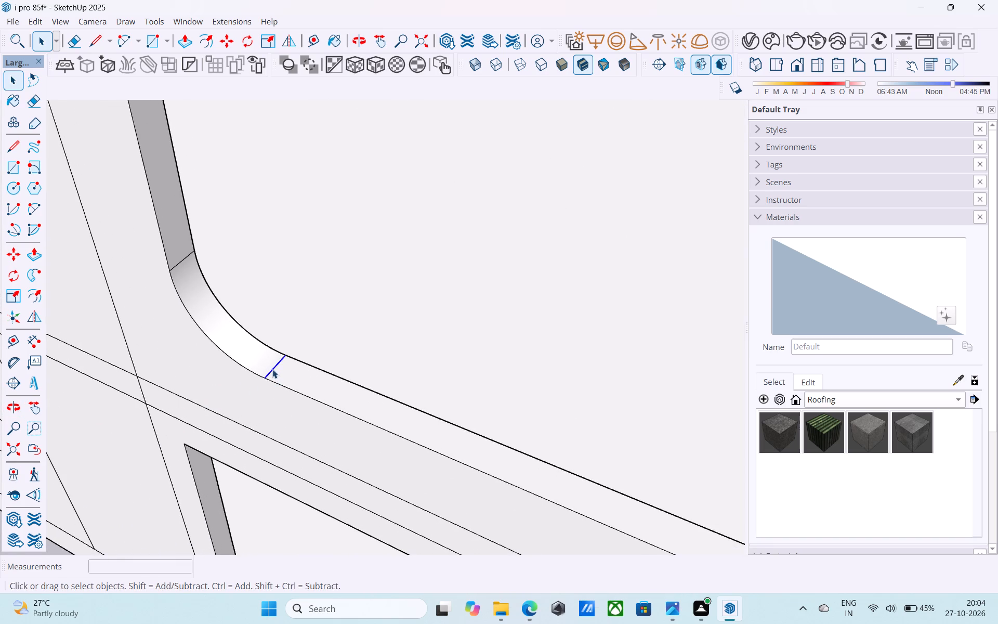
right_click(272, 369)
click(304, 415)
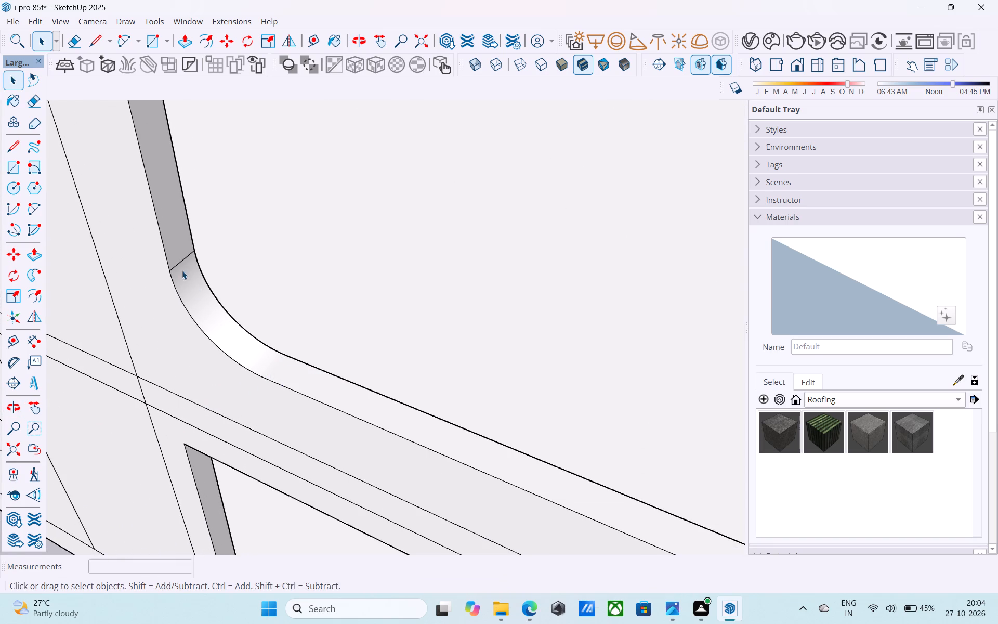
click(178, 264)
right_click(178, 264)
click(202, 302)
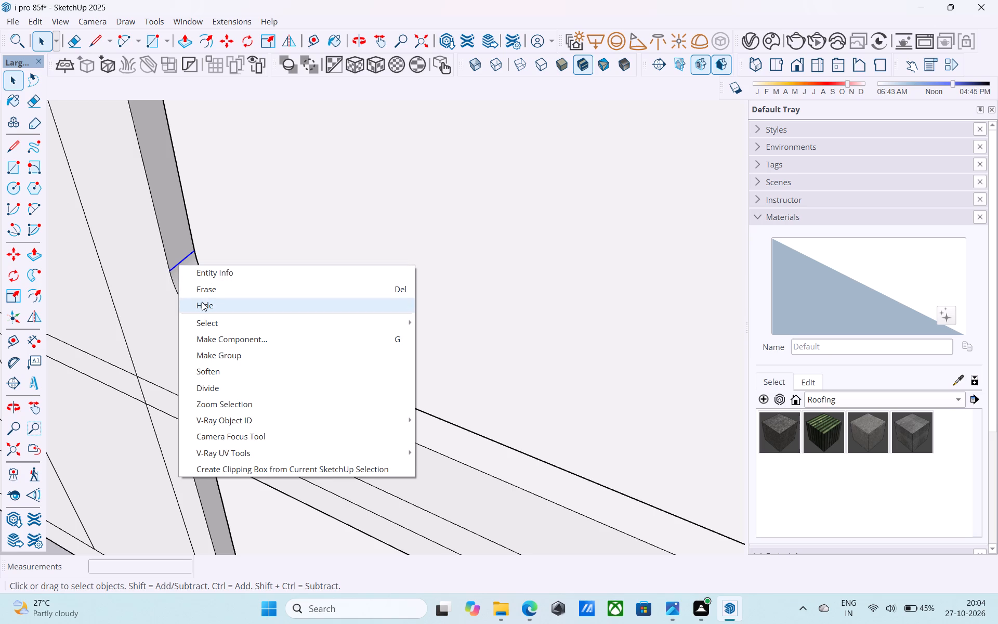
Examine the two-storey building's facade, window openings, side walls, roof and underside from all around.
scroll(257, 349, down, 16)
middle_drag(264, 395, 444, 42)
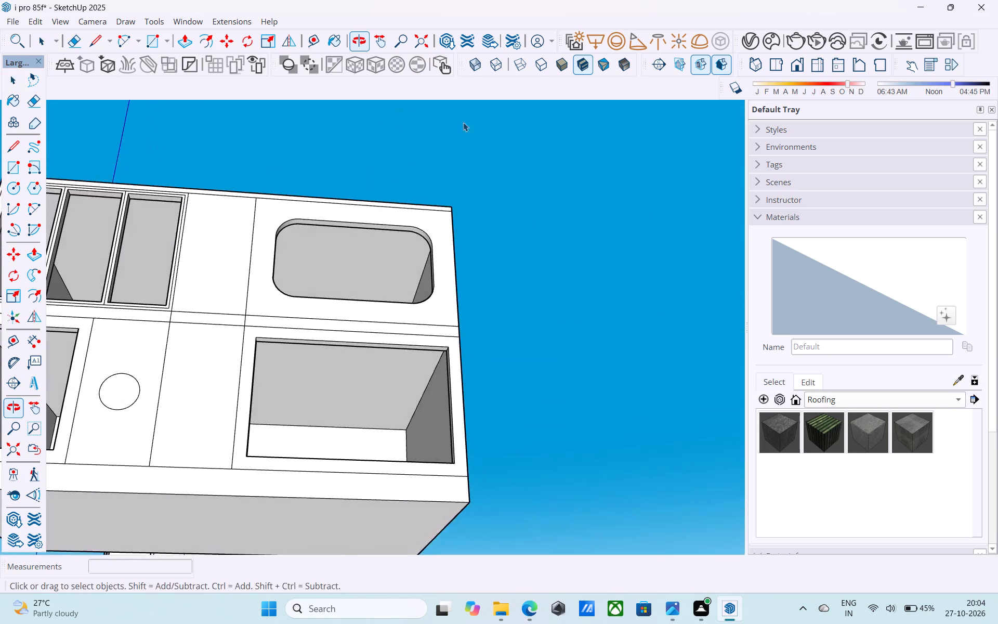
middle_drag(347, 265, 313, 458)
scroll(441, 398, down, 4)
middle_drag(451, 407, 296, 440)
scroll(291, 434, up, 5)
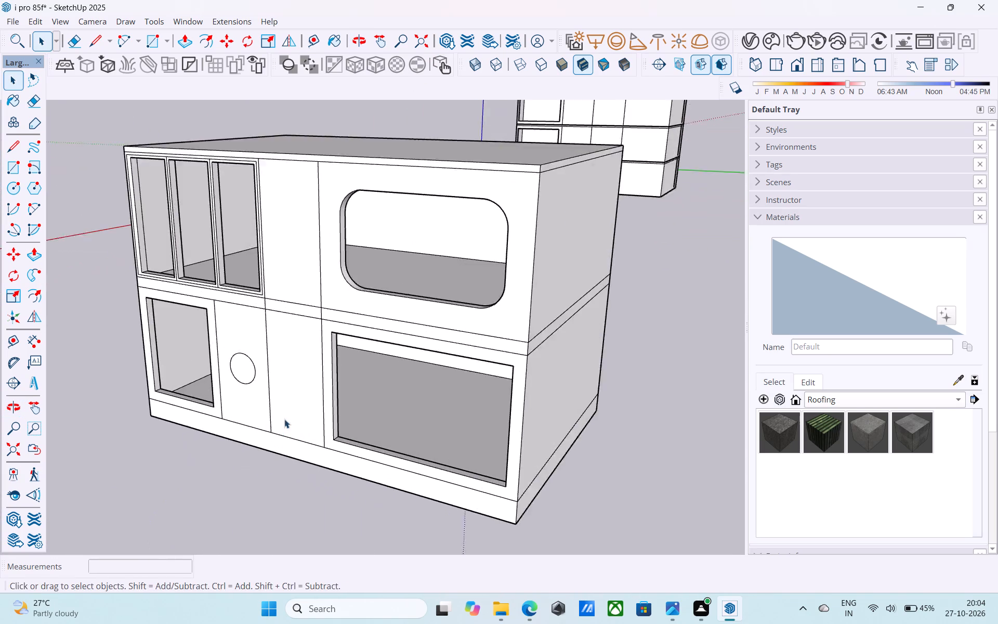
middle_drag(191, 385, 185, 357)
scroll(609, 289, down, 4)
middle_drag(358, 298, 533, 265)
scroll(268, 184, up, 4)
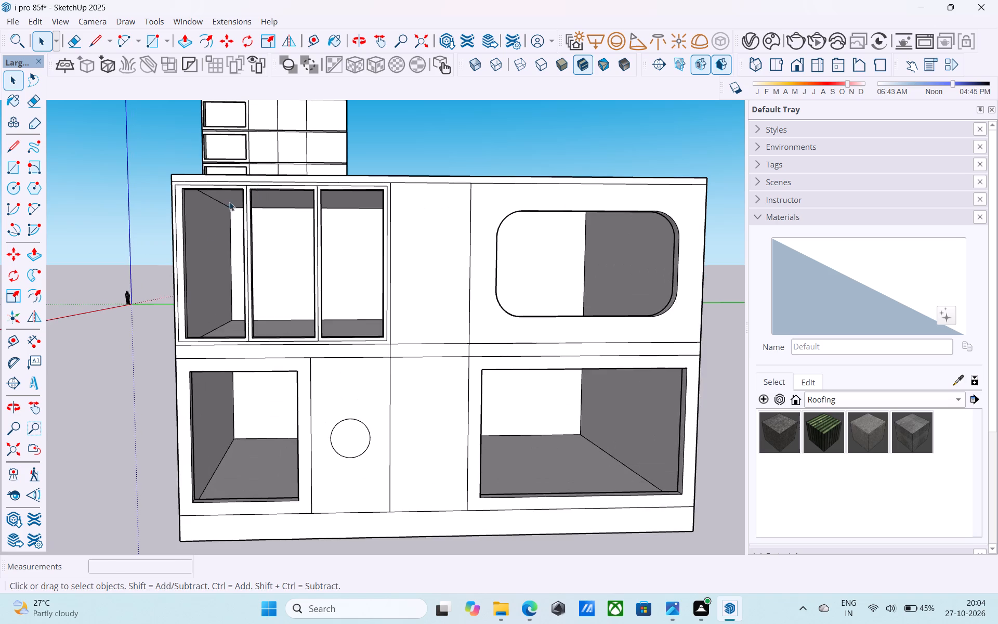
middle_drag(254, 178, 385, 118)
scroll(218, 184, up, 4)
middle_drag(304, 219, 91, 209)
middle_drag(126, 239, 128, 235)
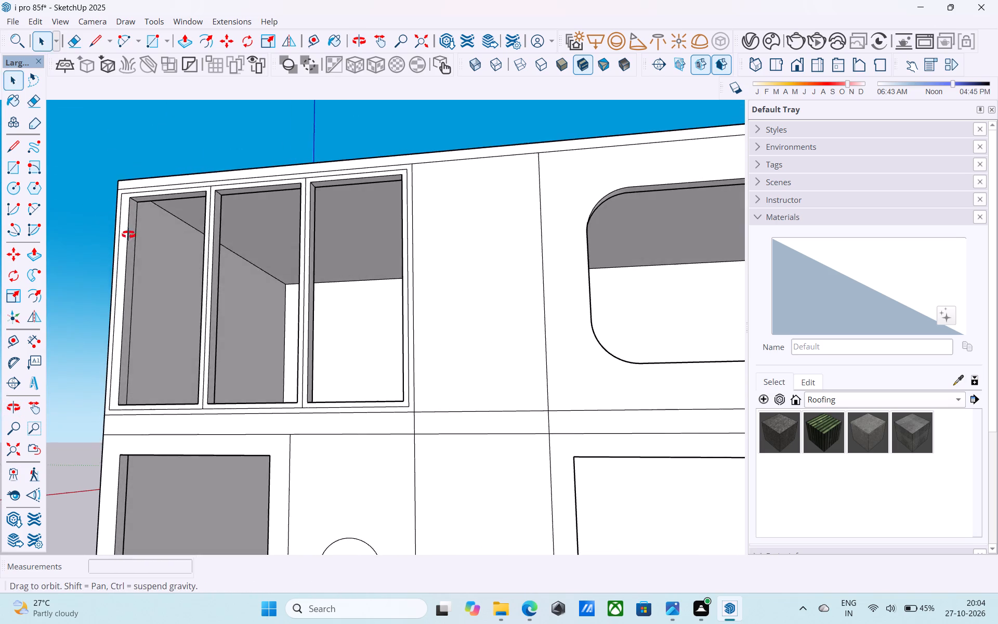
middle_drag(128, 235, 195, 191)
scroll(85, 172, up, 5)
scroll(86, 168, down, 4)
middle_drag(93, 174, 127, 237)
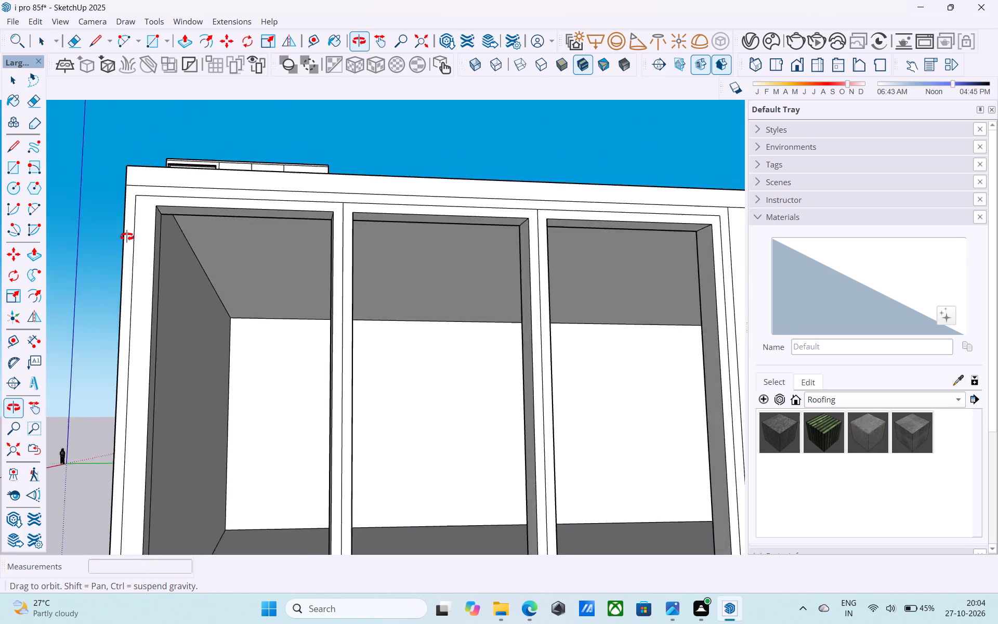
middle_drag(127, 237, 129, 243)
scroll(134, 246, down, 3)
middle_drag(134, 246, 166, 290)
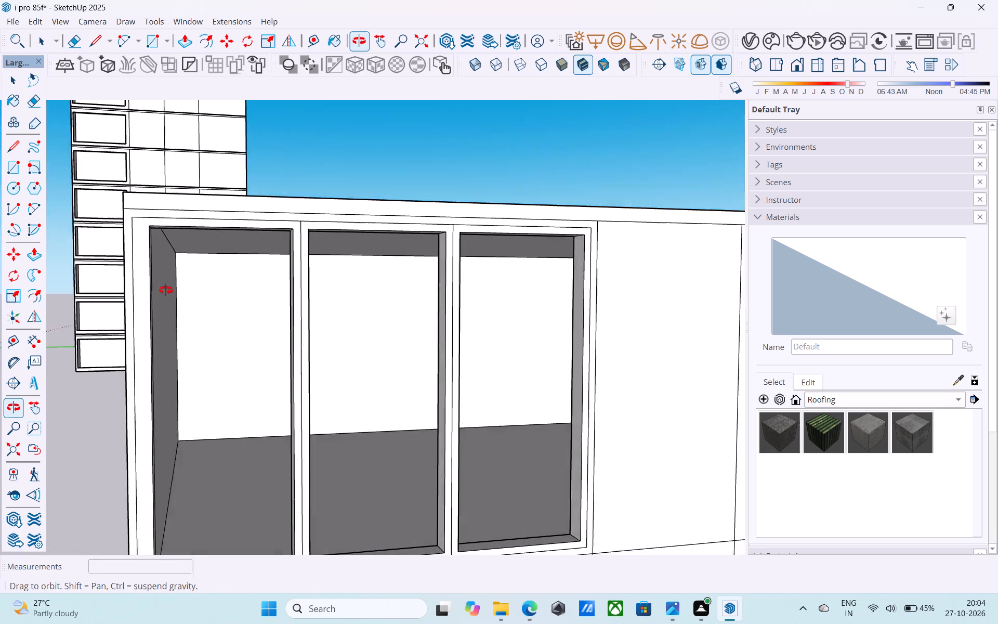
middle_drag(166, 290, 204, 316)
scroll(208, 313, down, 5)
middle_drag(208, 313, 201, 298)
middle_drag(320, 263, 501, 188)
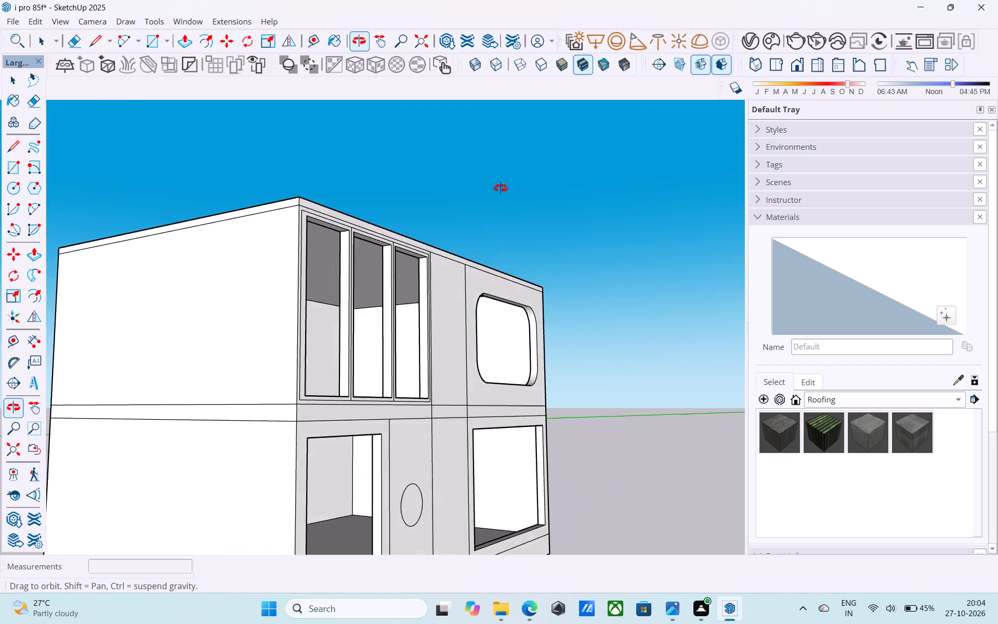
middle_drag(501, 188, 503, 170)
middle_drag(438, 308, 438, 388)
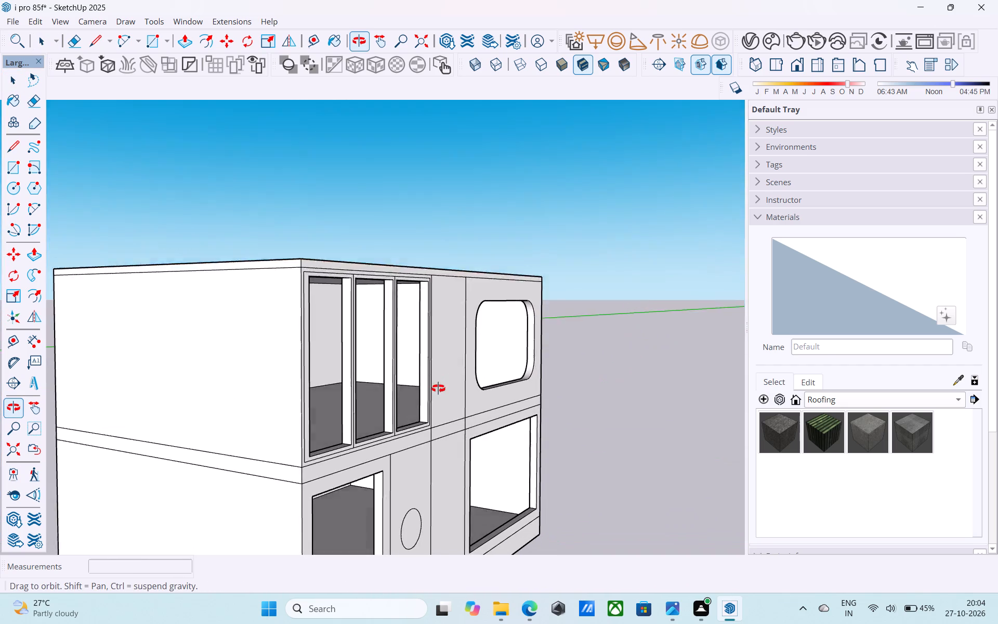
middle_drag(438, 388, 438, 391)
scroll(410, 284, down, 5)
middle_drag(404, 282, 226, 363)
scroll(470, 261, up, 4)
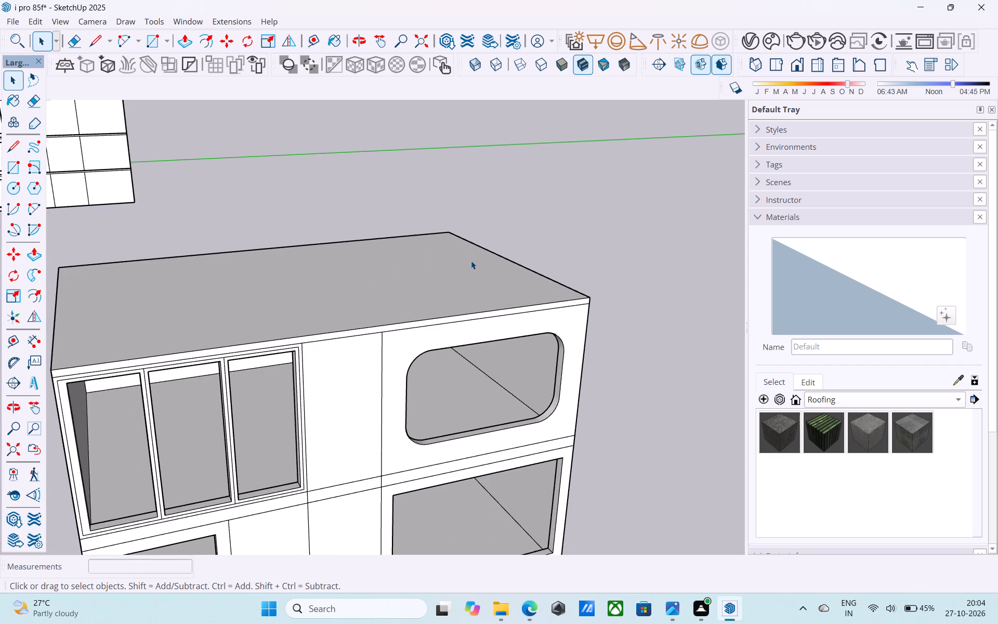
middle_drag(462, 274, 463, 160)
middle_drag(411, 341, 173, 355)
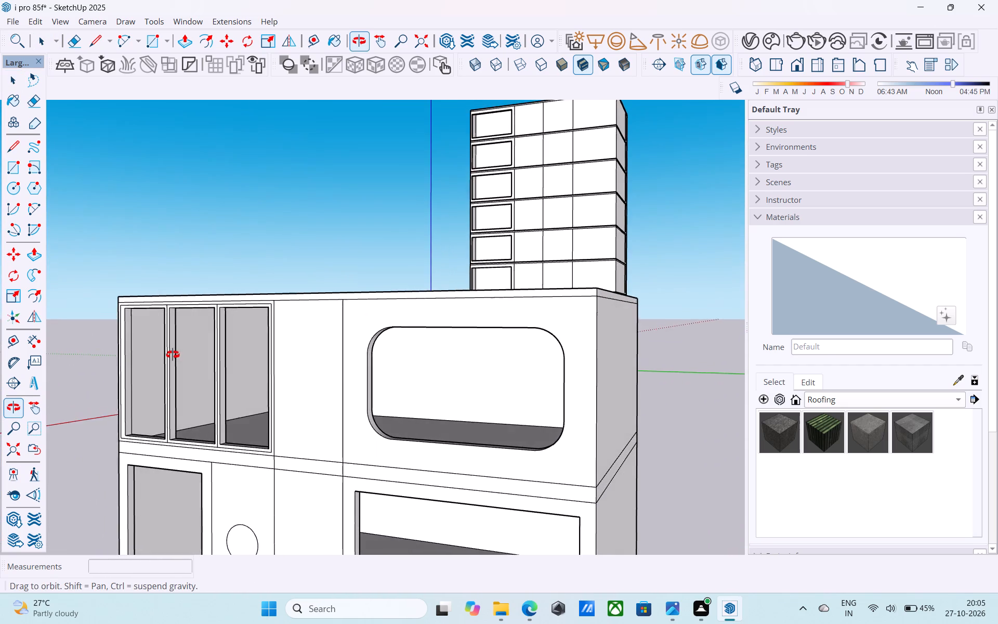
middle_drag(173, 355, 179, 335)
scroll(211, 314, down, 5)
middle_drag(211, 317, 468, 327)
middle_drag(277, 339, 355, 347)
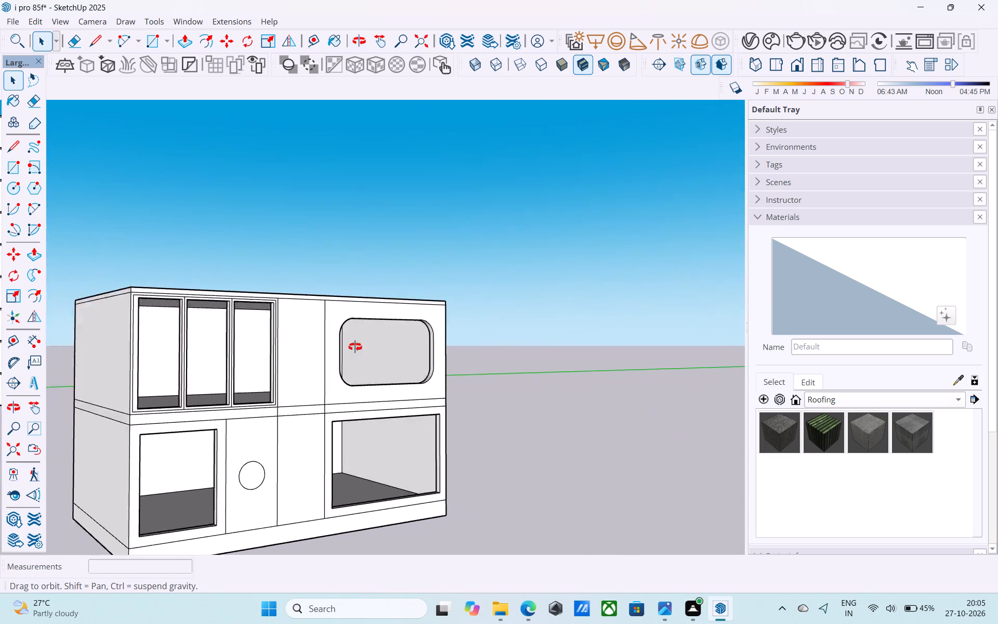
middle_drag(355, 347, 217, 357)
middle_drag(150, 355, 18, 352)
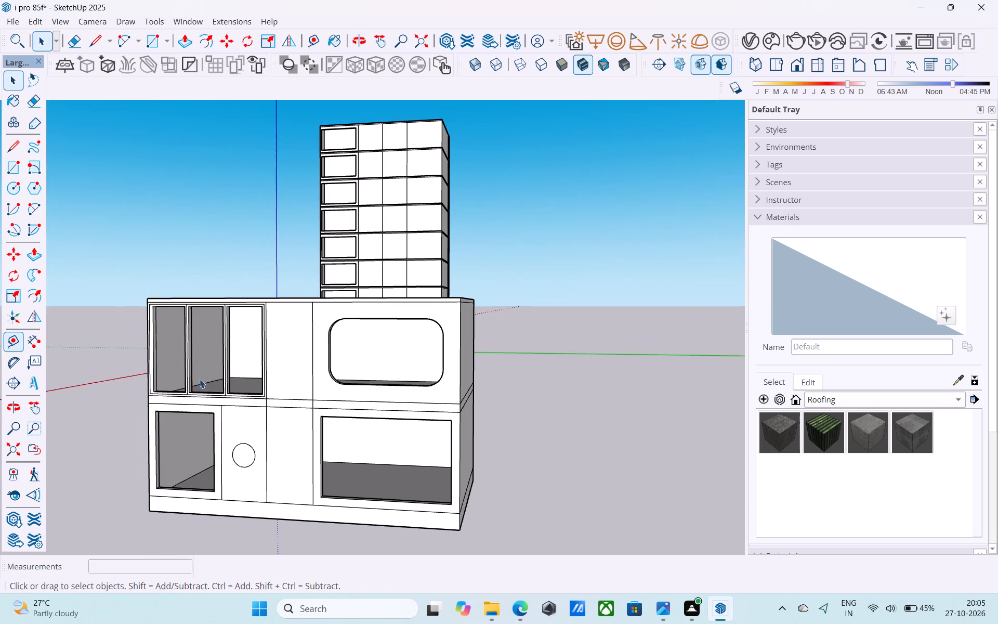
middle_drag(217, 379, 226, 378)
scroll(430, 373, down, 2)
middle_drag(440, 378, 558, 356)
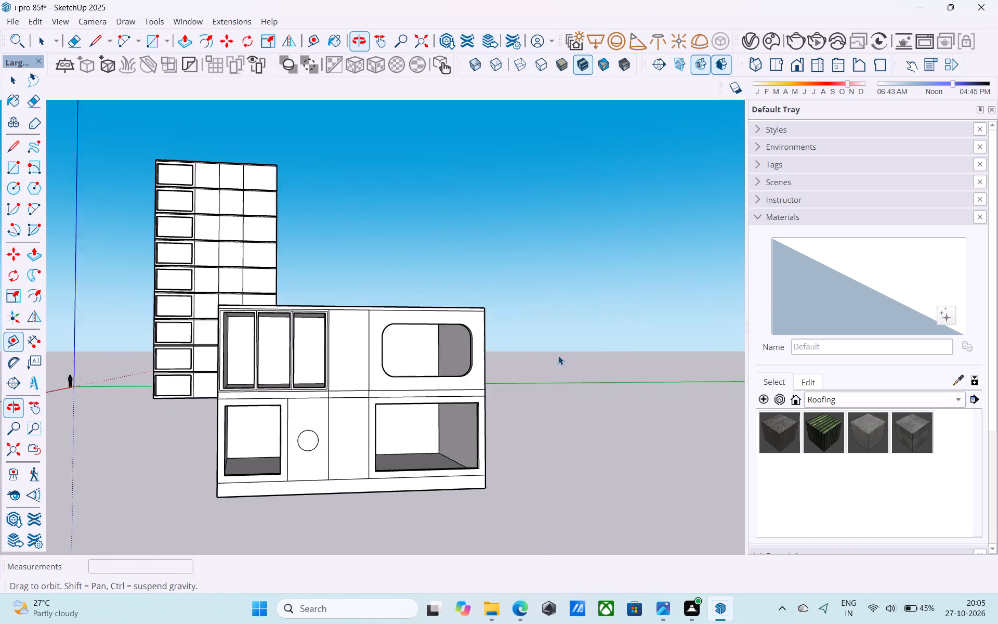
scroll(287, 357, up, 4)
middle_drag(290, 352, 681, 261)
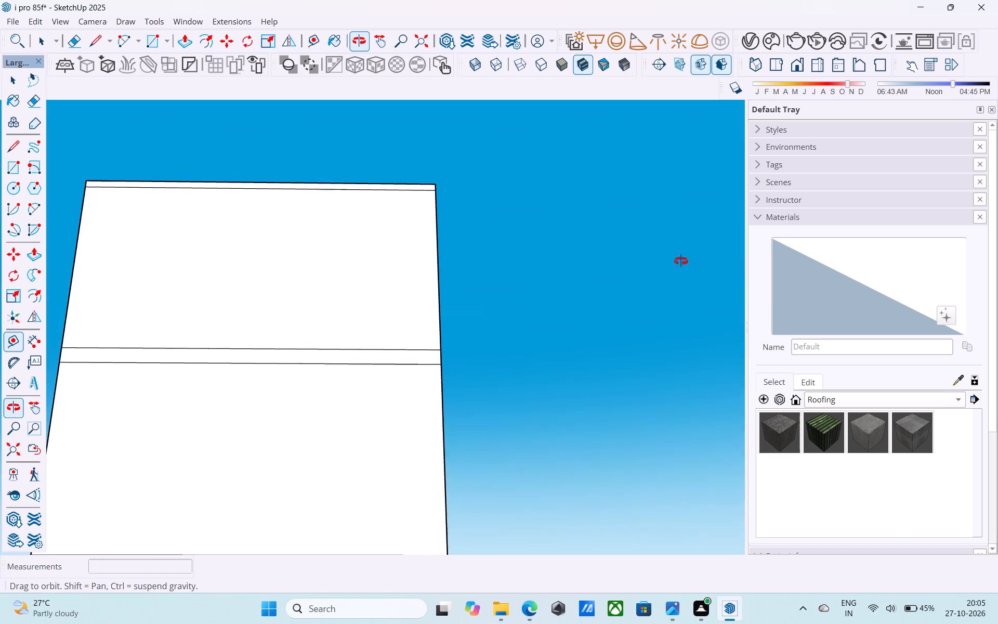
middle_drag(681, 261, 411, 229)
scroll(411, 229, down, 5)
middle_drag(360, 390, 382, 192)
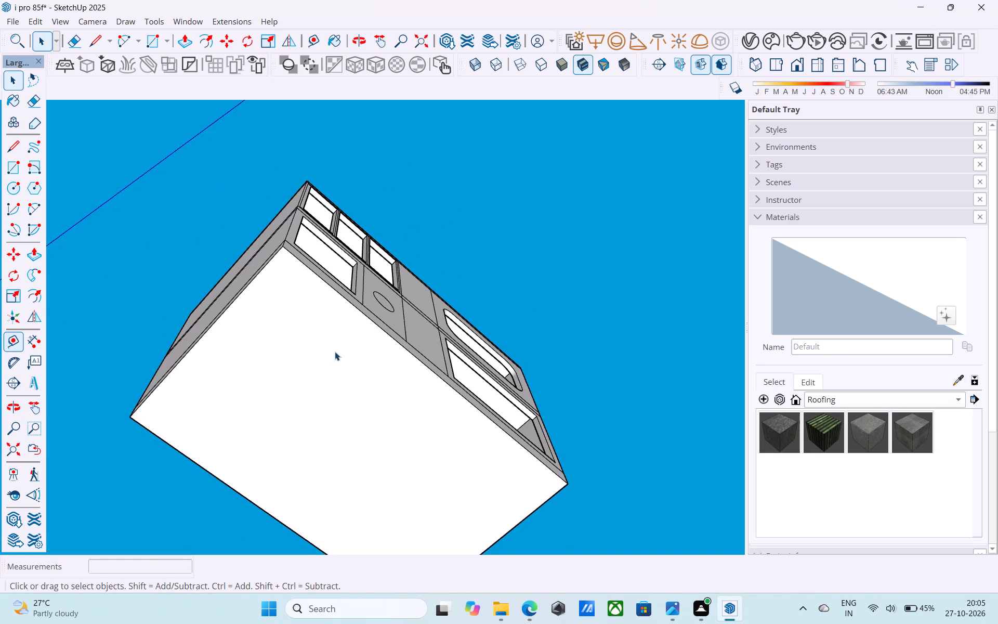
middle_drag(337, 210, 336, 439)
middle_drag(340, 259, 306, 512)
middle_drag(348, 271, 334, 162)
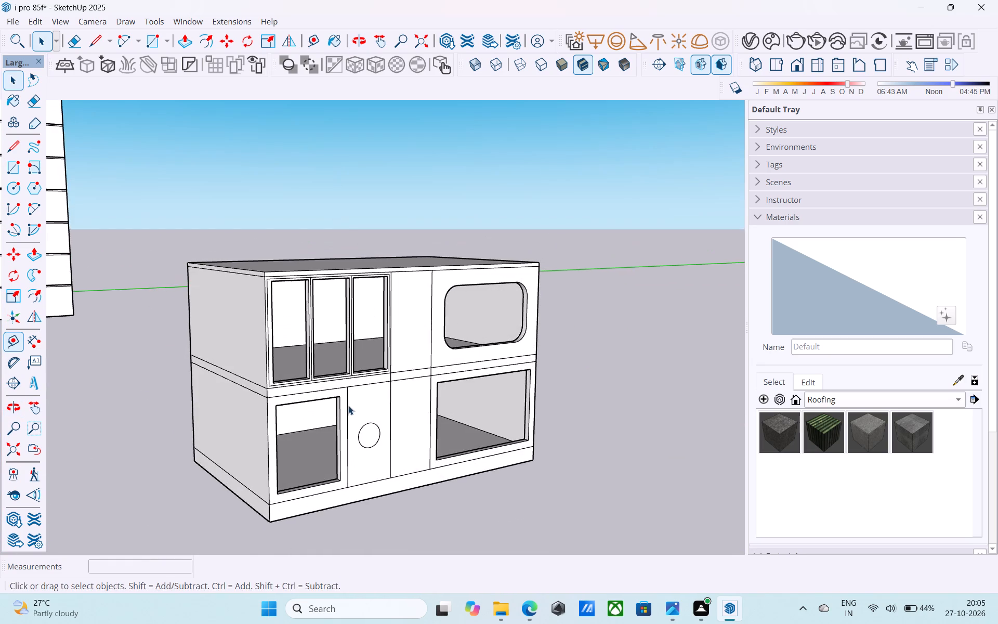
middle_drag(348, 410, 330, 384)
scroll(360, 331, up, 6)
middle_drag(245, 324, 364, 327)
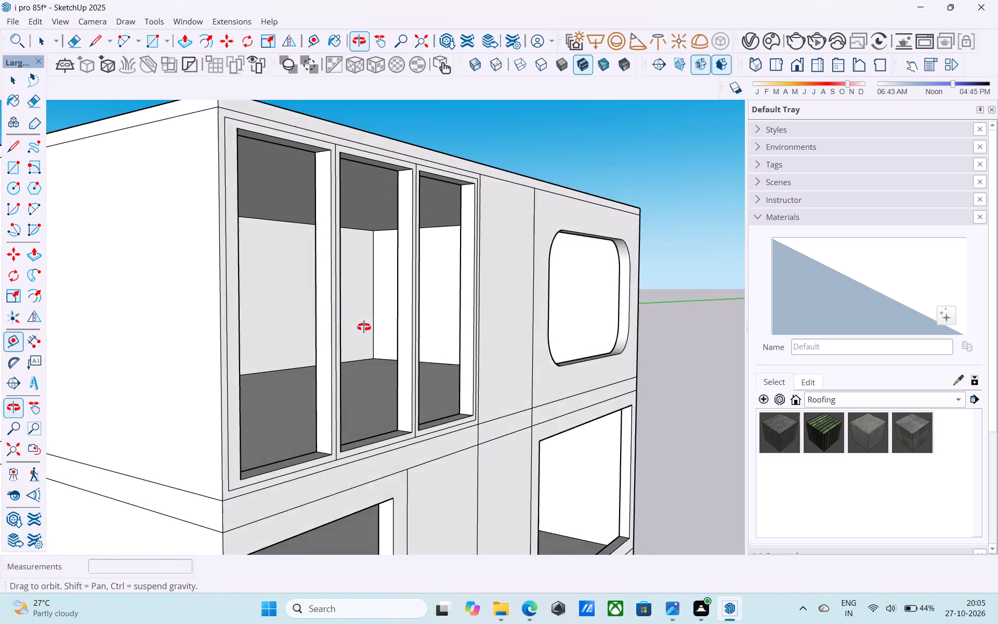
middle_drag(364, 327, 51, 333)
middle_drag(529, 329, 253, 358)
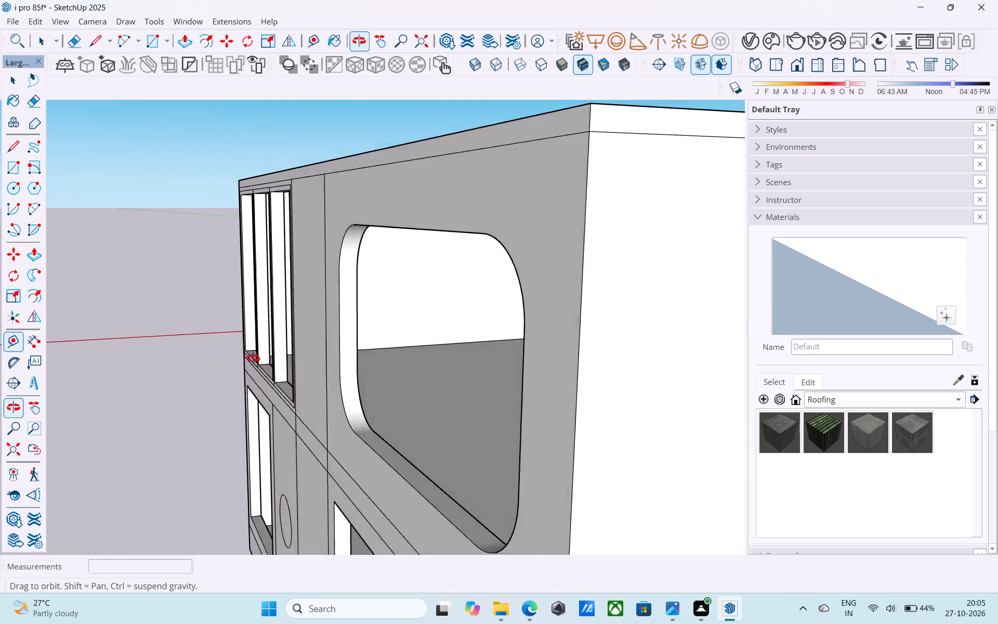
middle_drag(253, 358, 485, 361)
scroll(242, 344, down, 4)
middle_drag(252, 356, 550, 226)
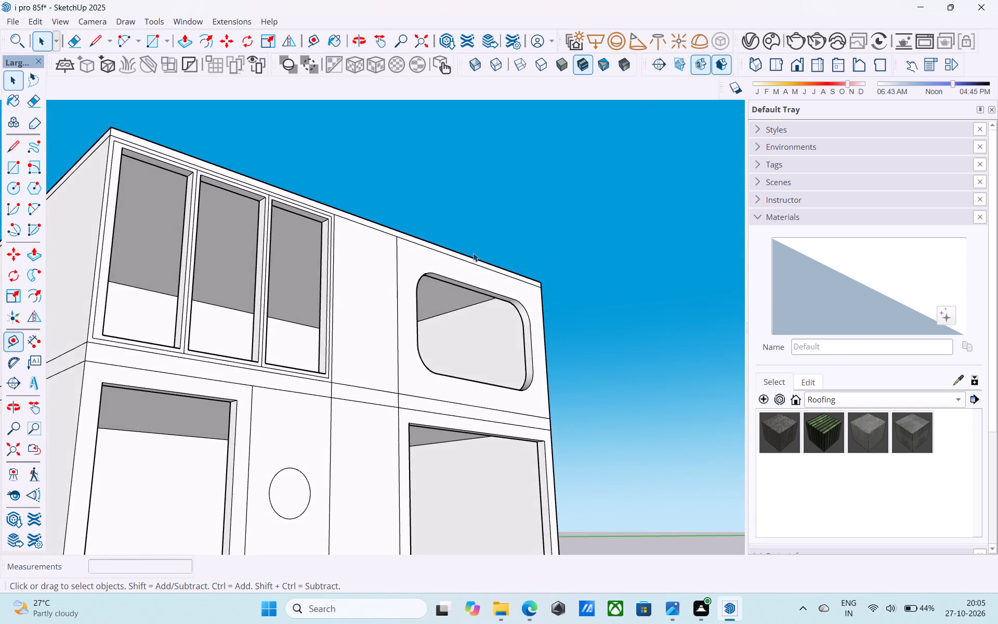
scroll(228, 268, down, 3)
Offset the outline of the building's flat roof face inward by 9" to form a perimeter wall strip.
middle_drag(229, 284, 320, 479)
scroll(368, 409, down, 6)
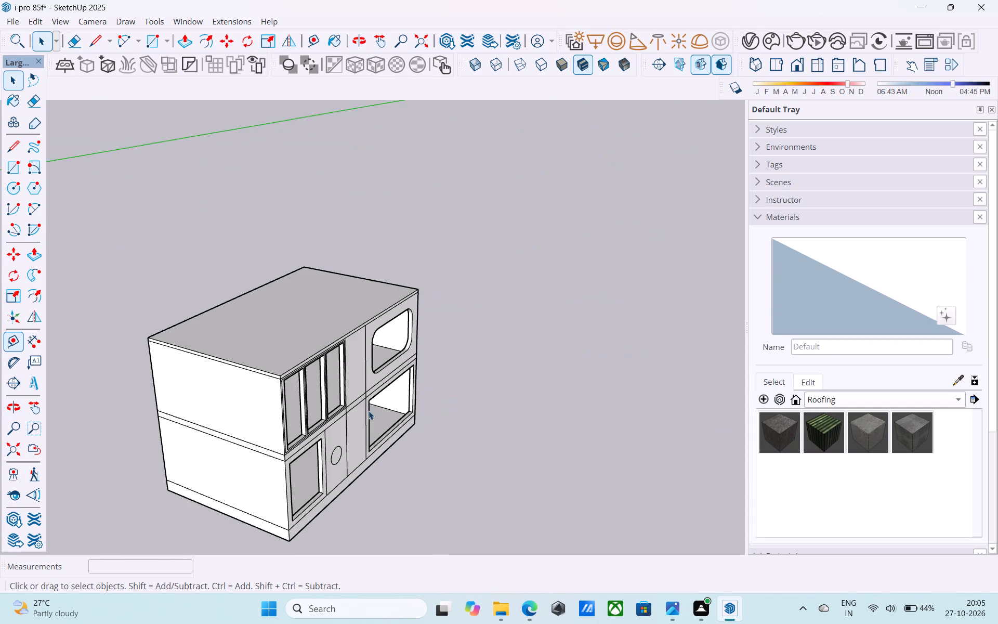
middle_drag(367, 412, 286, 476)
scroll(245, 242, up, 4)
scroll(310, 315, down, 2)
middle_drag(306, 318, 203, 341)
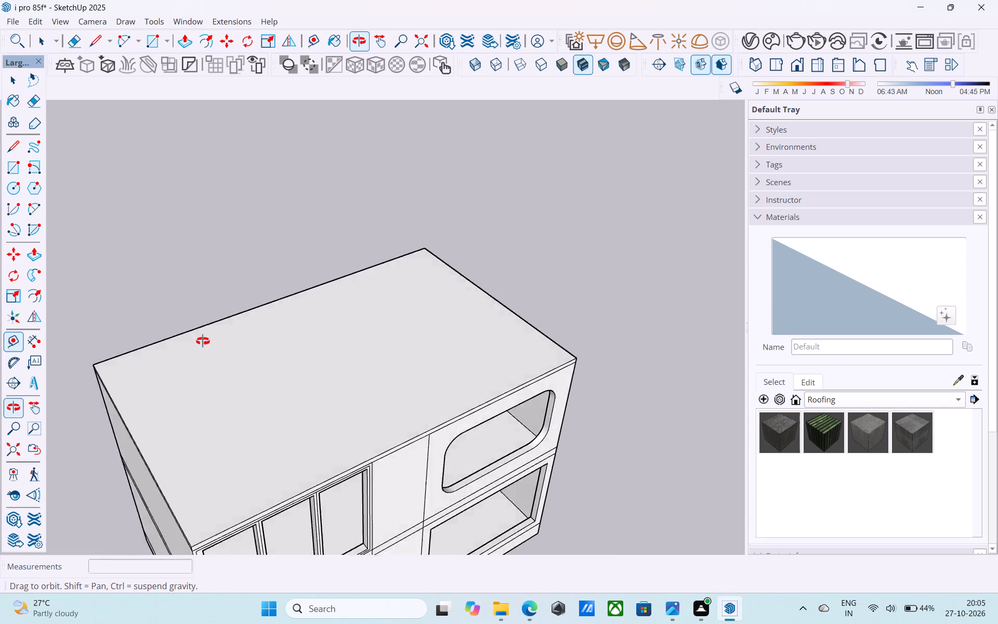
middle_drag(203, 341, 178, 349)
click(240, 386)
scroll(240, 386, up, 3)
key(f)
click(240, 386)
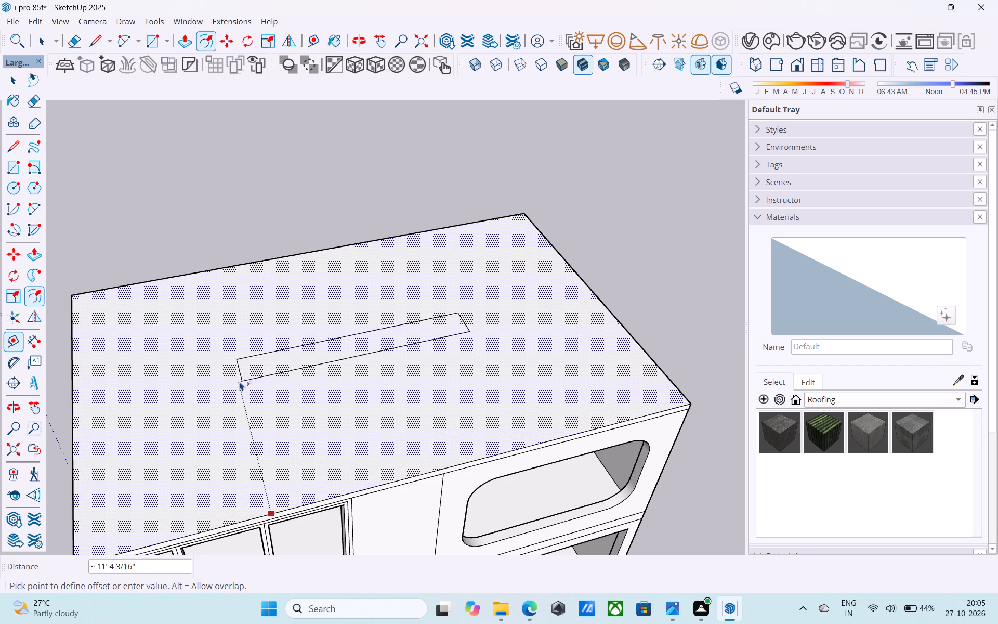
key(9)
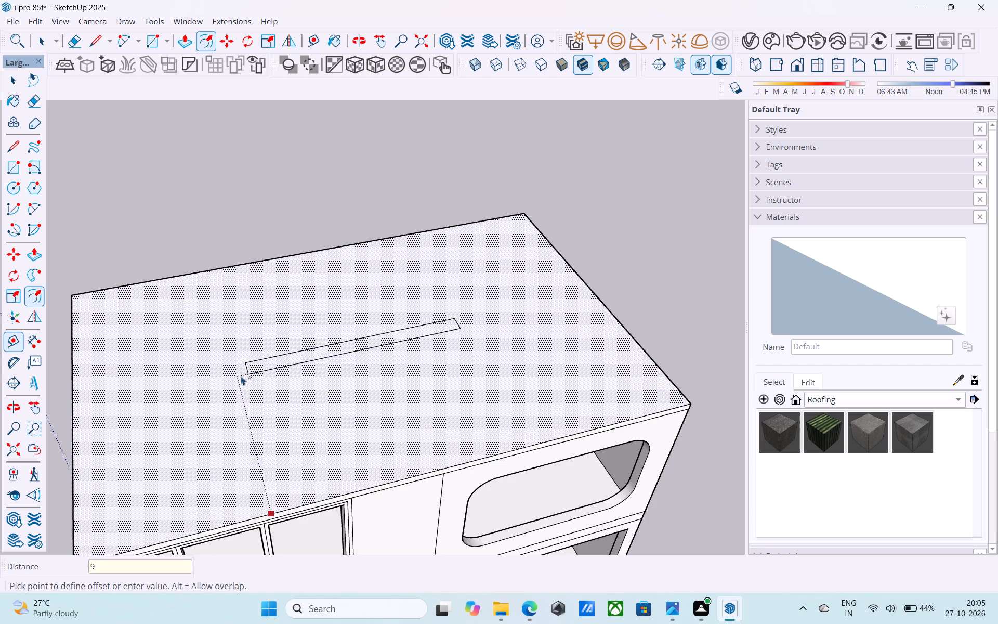
key(shift+quotedbl)
key(Return)
key(space)
Push/Pull the perimeter strip on the roof up 12' to raise the walls of another storey.
scroll(264, 365, down, 2)
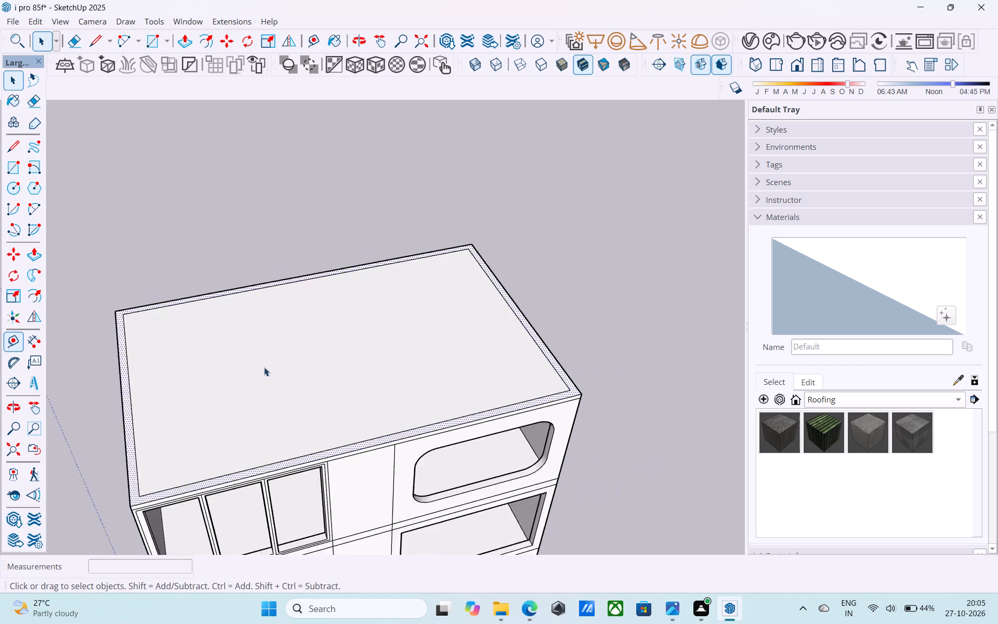
scroll(264, 367, down, 3)
middle_drag(255, 383, 245, 386)
scroll(207, 460, up, 5)
middle_drag(185, 463, 306, 397)
middle_drag(241, 456, 219, 430)
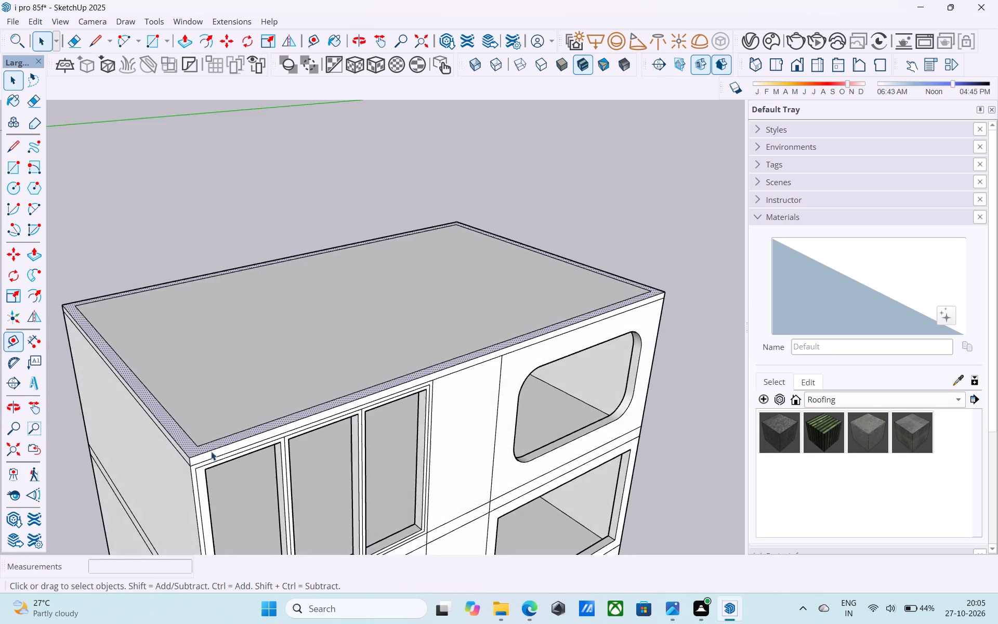
scroll(201, 460, up, 4)
scroll(201, 459, down, 5)
middle_drag(199, 459, 182, 459)
scroll(219, 409, down, 2)
shift+middle_drag(217, 409, 240, 446)
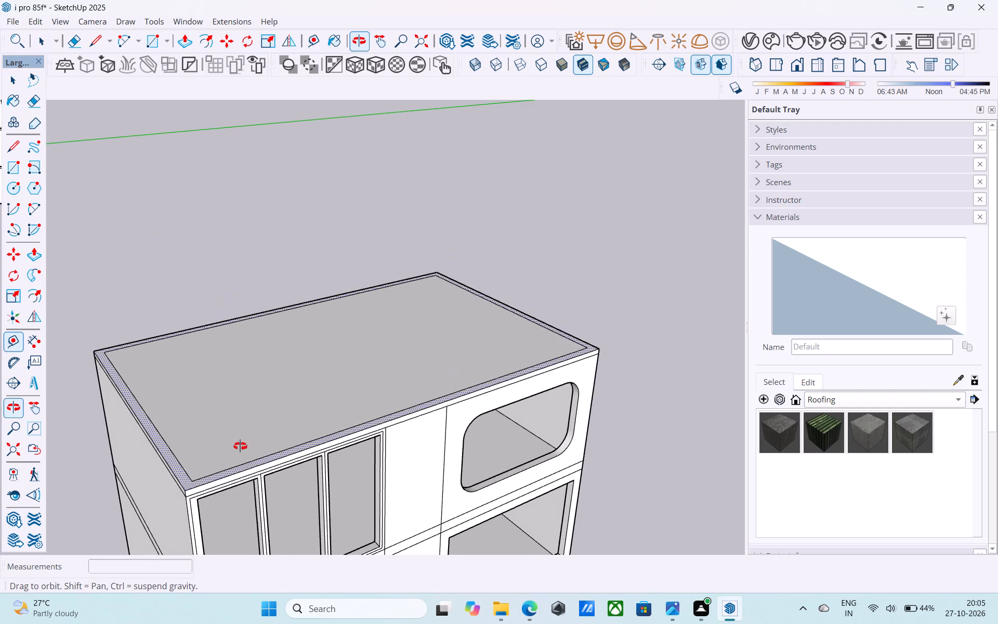
shift+middle_drag(240, 446, 273, 444)
scroll(218, 483, up, 4)
middle_drag(219, 478, 146, 464)
scroll(148, 463, down, 2)
middle_drag(148, 463, 163, 463)
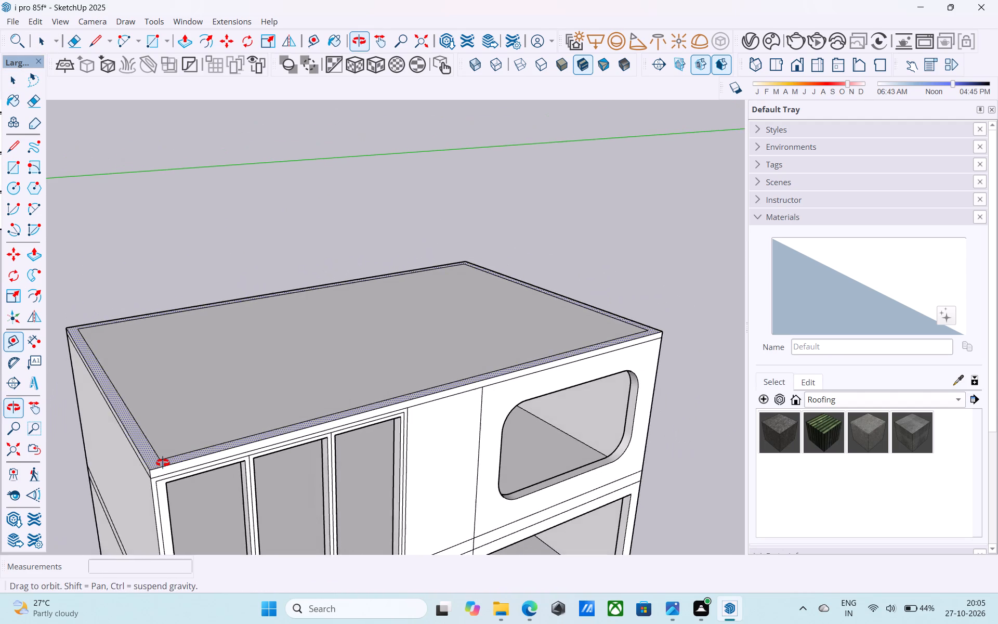
middle_drag(163, 463, 167, 462)
scroll(160, 456, up, 3)
scroll(160, 456, down, 3)
scroll(160, 456, up, 2)
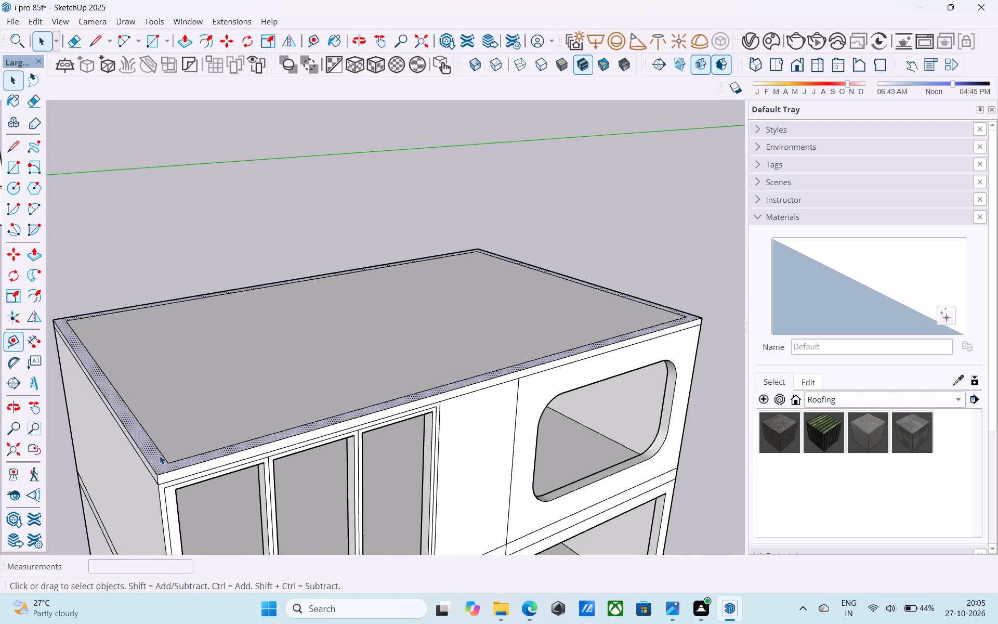
key(p)
click(160, 456)
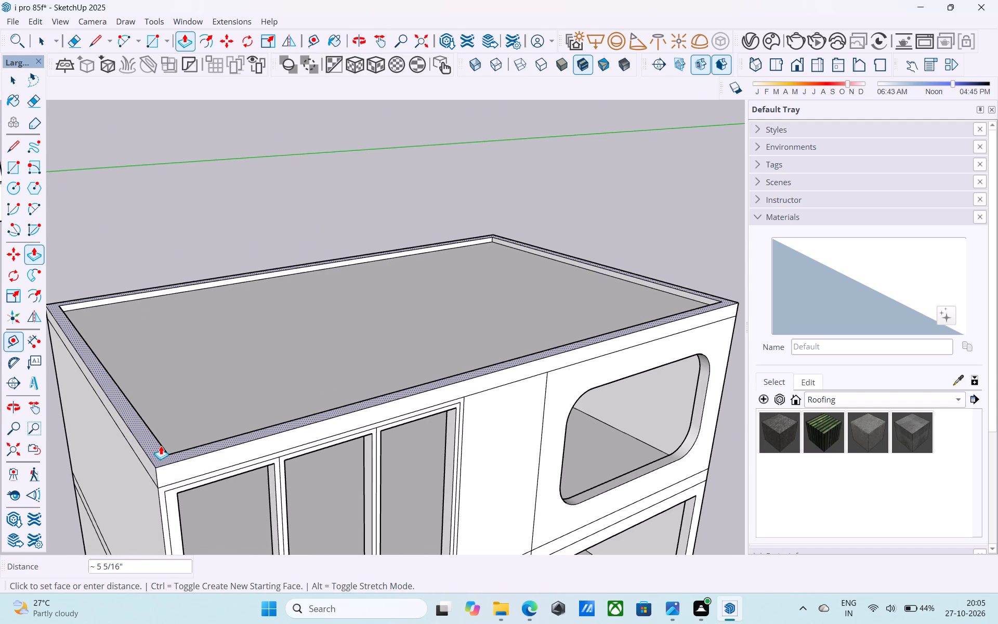
text(12')
key(Return)
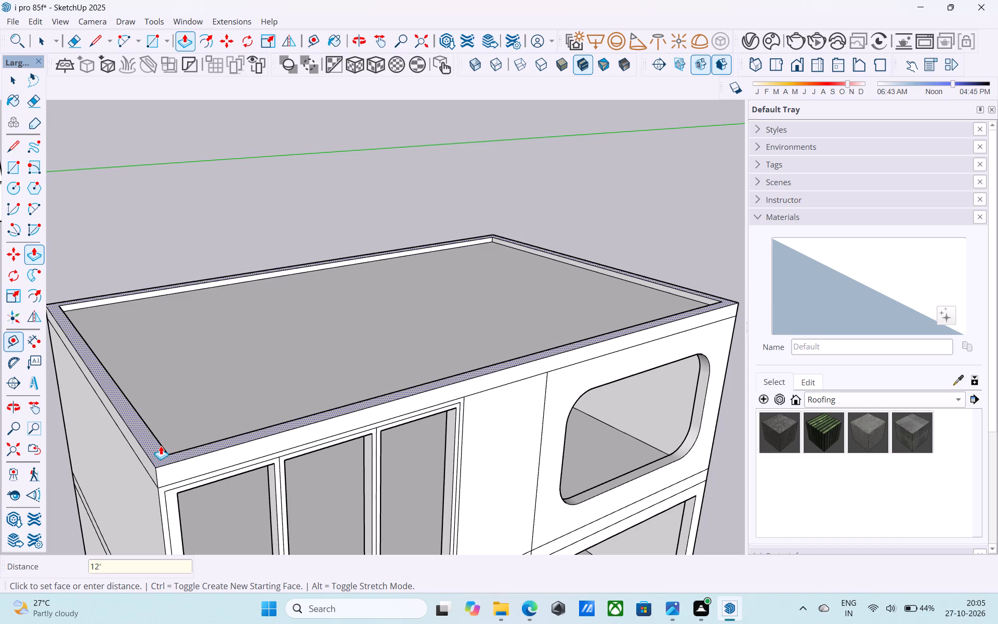
key(space)
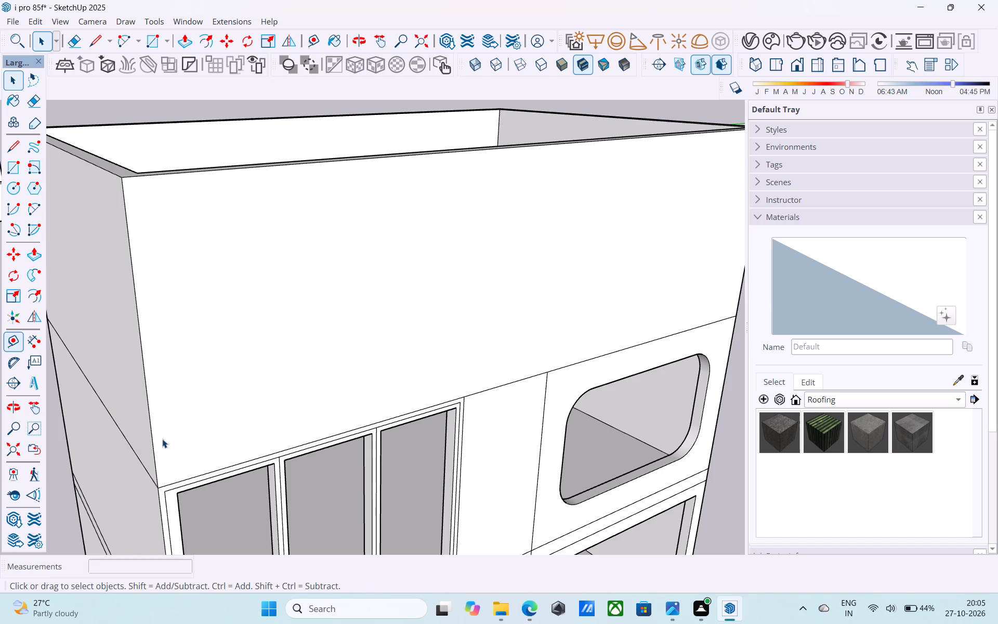
Examine the raised upper-storey walls from several sides, including their top rim and front corner.
scroll(162, 439, down, 7)
middle_drag(162, 439, 636, 450)
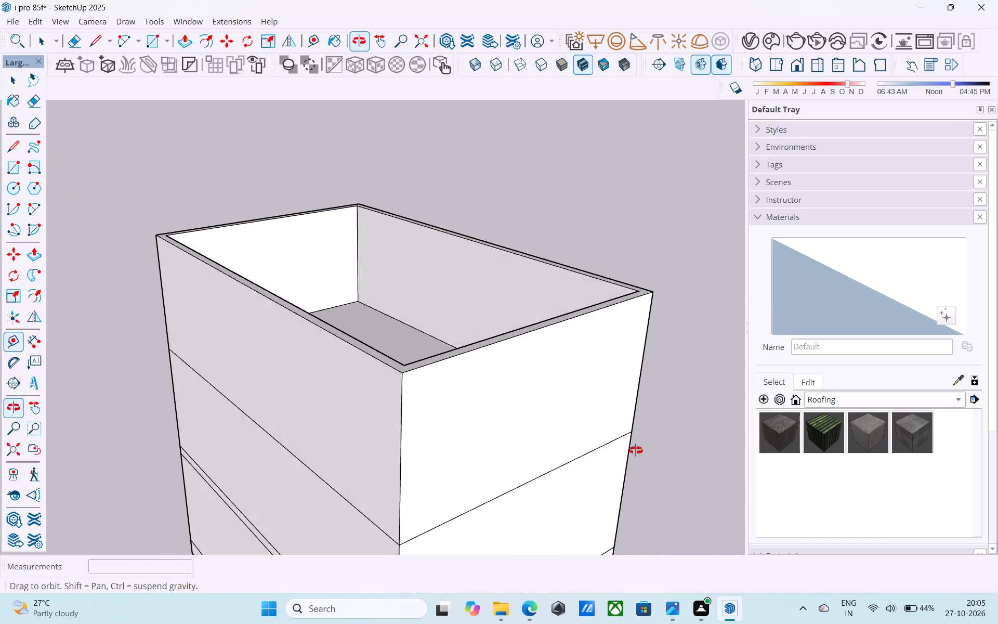
middle_drag(636, 450, 114, 418)
middle_drag(254, 365, 444, 327)
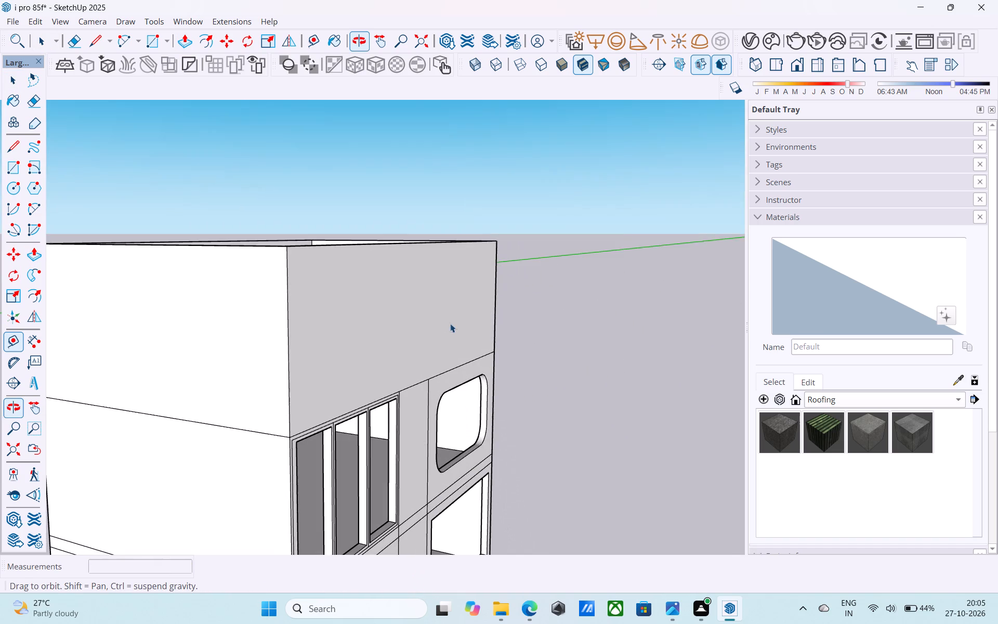
middle_drag(292, 347, 353, 471)
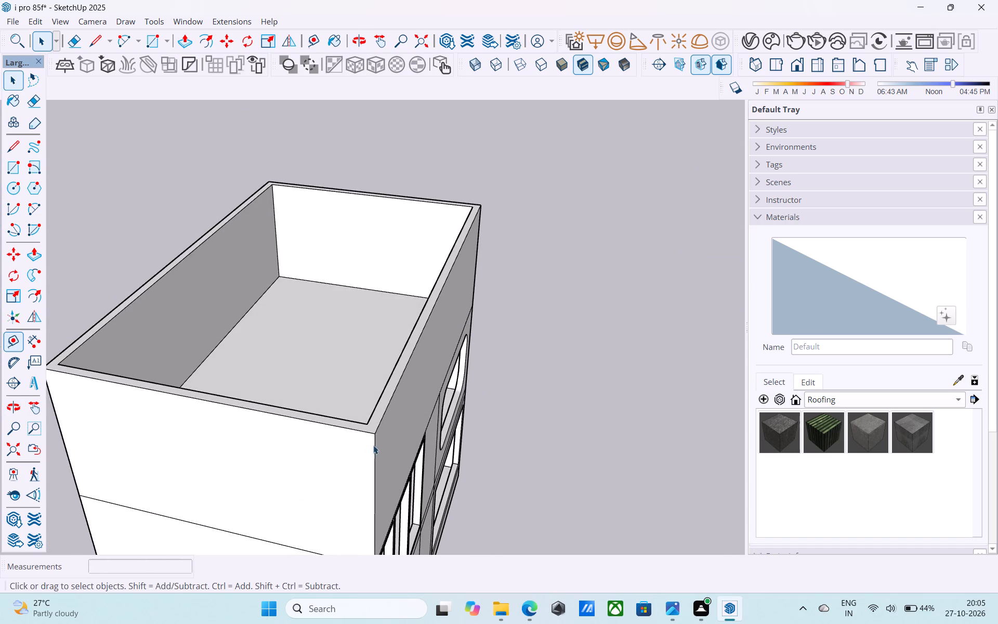
scroll(375, 437, up, 6)
scroll(390, 441, down, 5)
middle_drag(347, 436, 231, 420)
middle_drag(204, 416, 306, 428)
scroll(256, 422, up, 8)
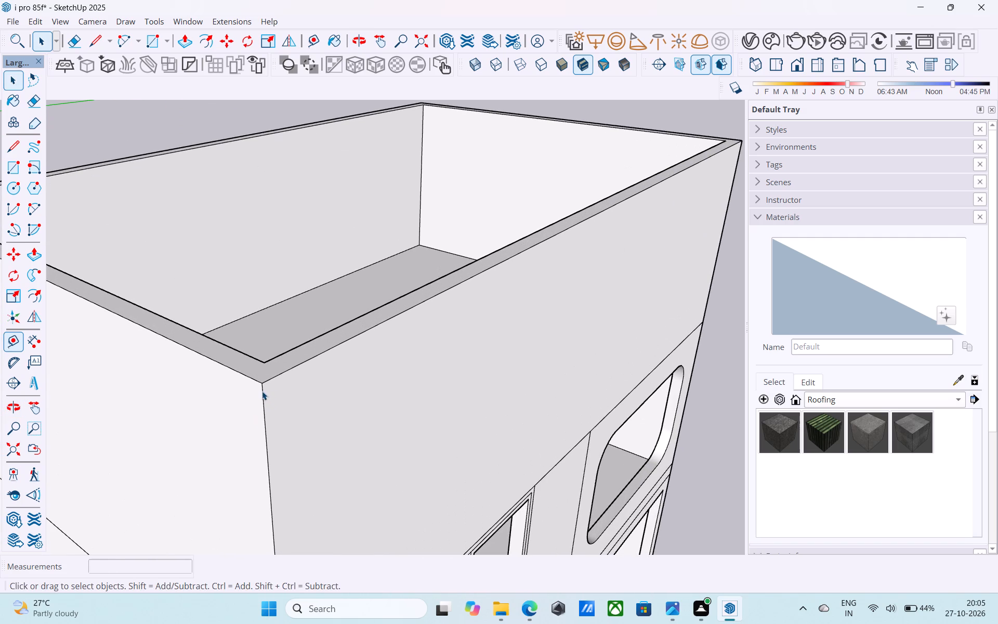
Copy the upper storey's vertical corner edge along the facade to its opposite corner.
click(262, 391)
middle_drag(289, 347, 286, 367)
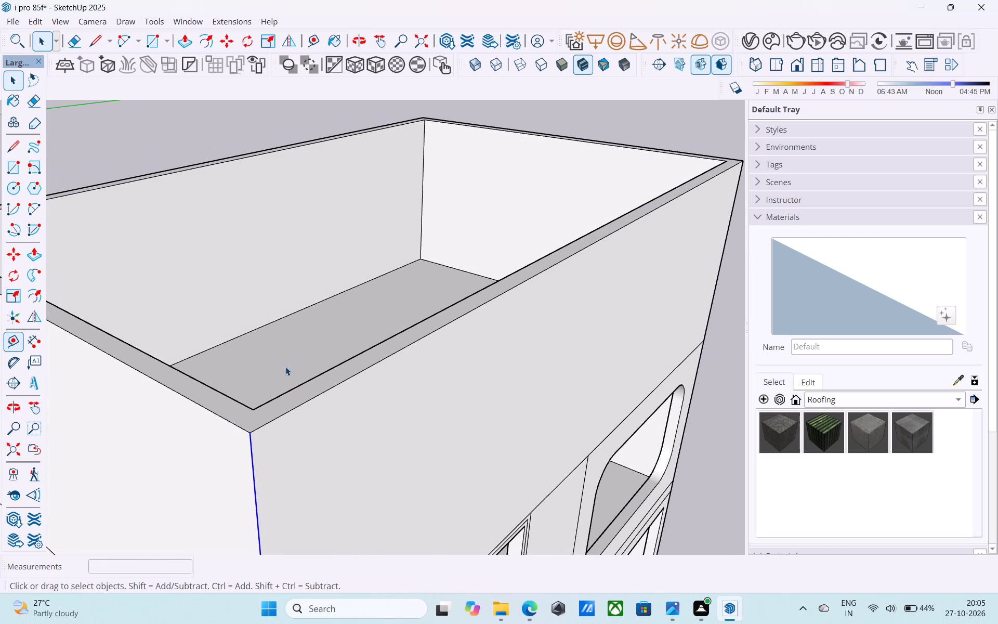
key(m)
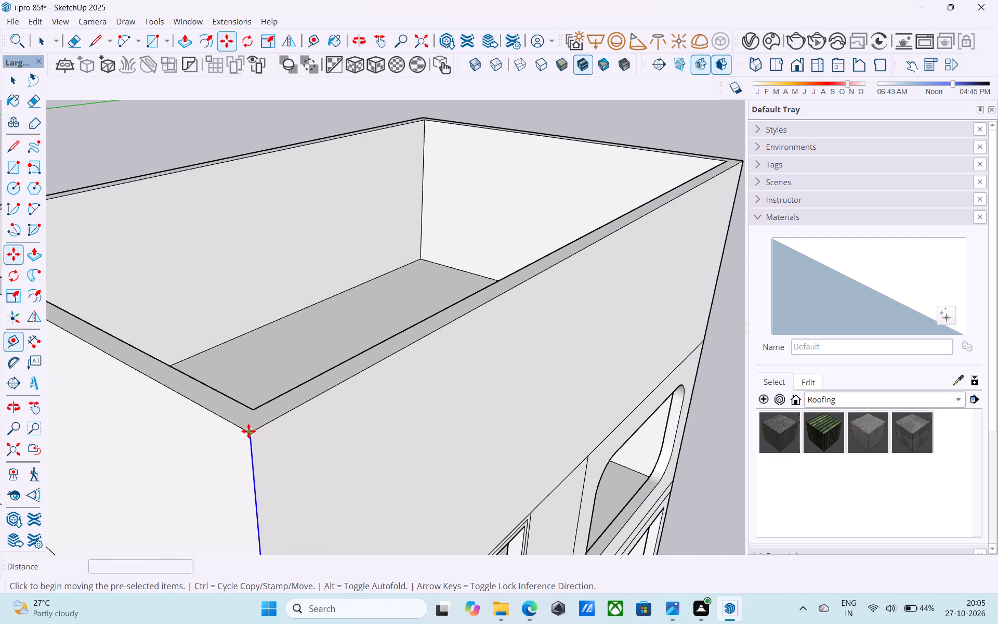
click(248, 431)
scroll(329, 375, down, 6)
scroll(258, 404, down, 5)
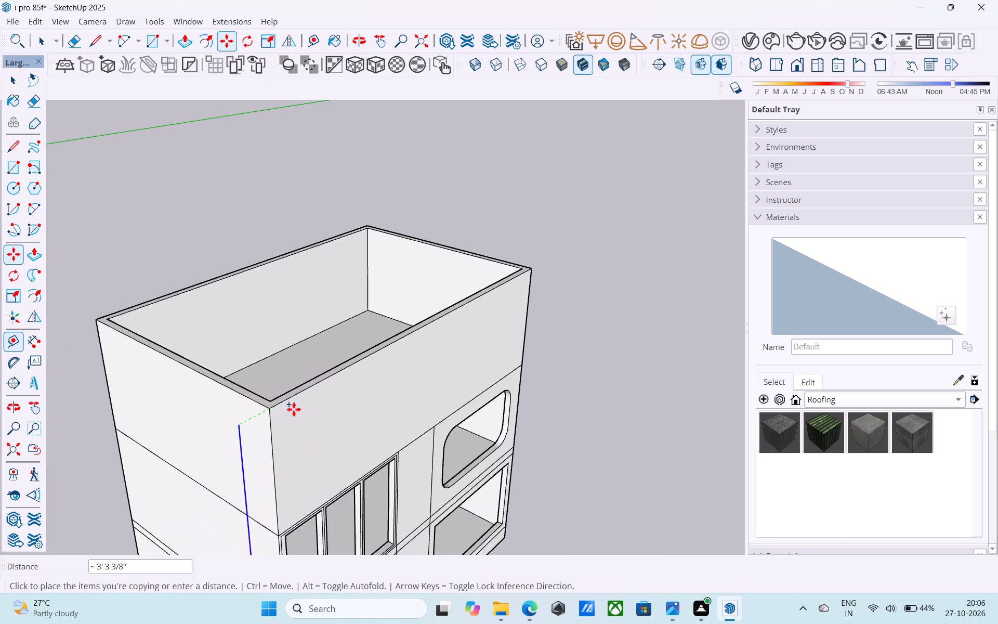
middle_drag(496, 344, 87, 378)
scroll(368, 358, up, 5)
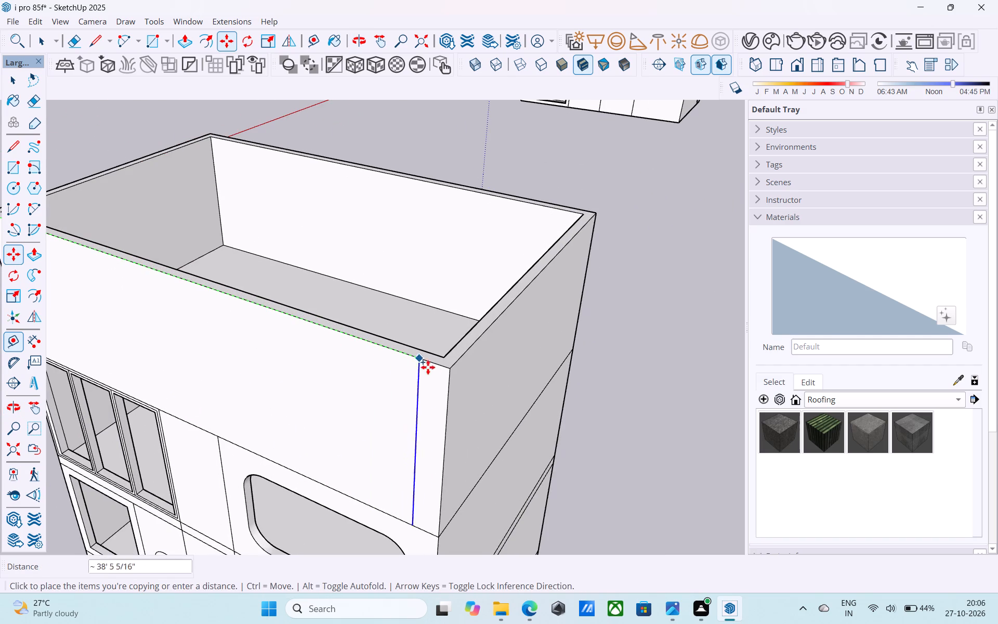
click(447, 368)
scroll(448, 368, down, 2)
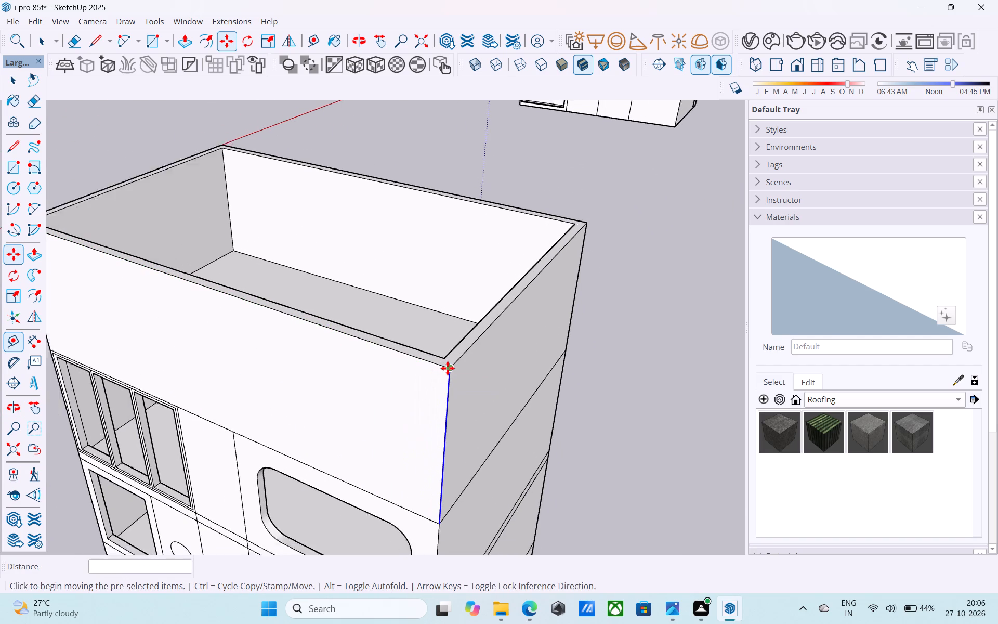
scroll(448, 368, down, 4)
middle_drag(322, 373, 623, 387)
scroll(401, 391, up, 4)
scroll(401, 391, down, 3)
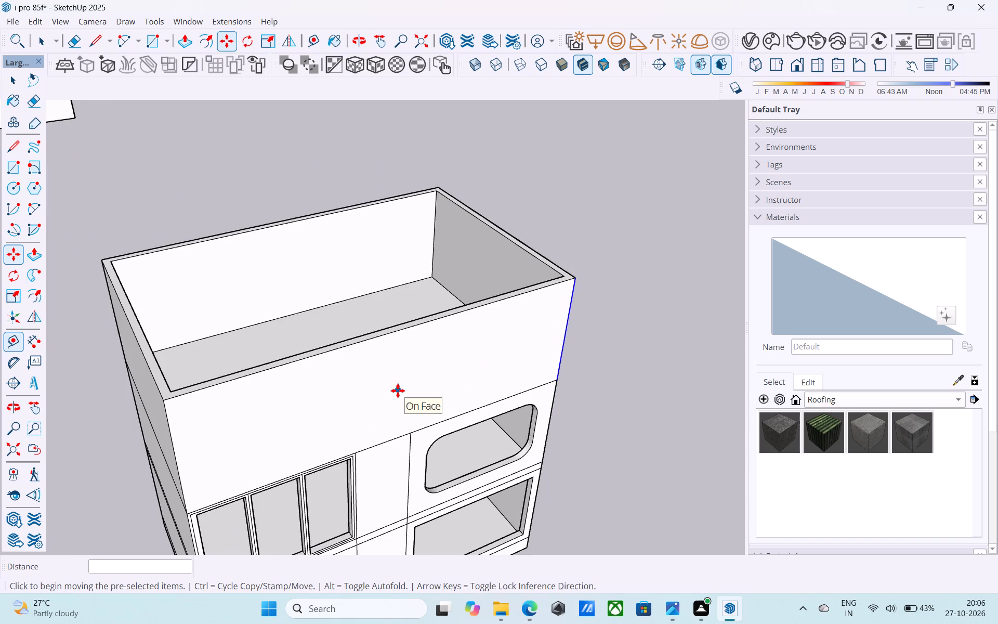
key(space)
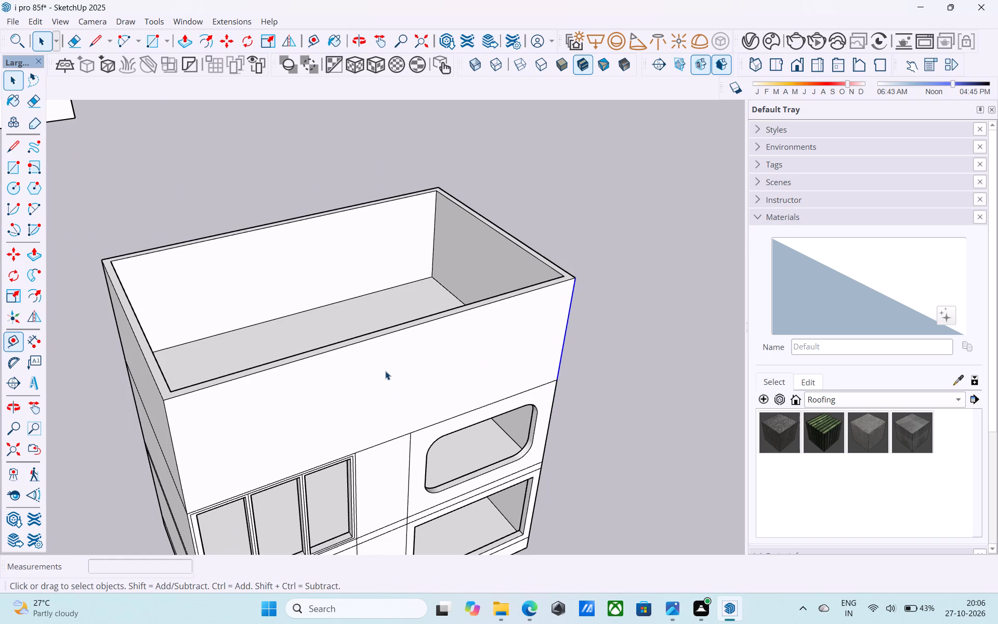
Copy the upper storey's corner edge beside the three-pane window 14' along the facade.
middle_drag(170, 418, 186, 407)
scroll(187, 407, up, 5)
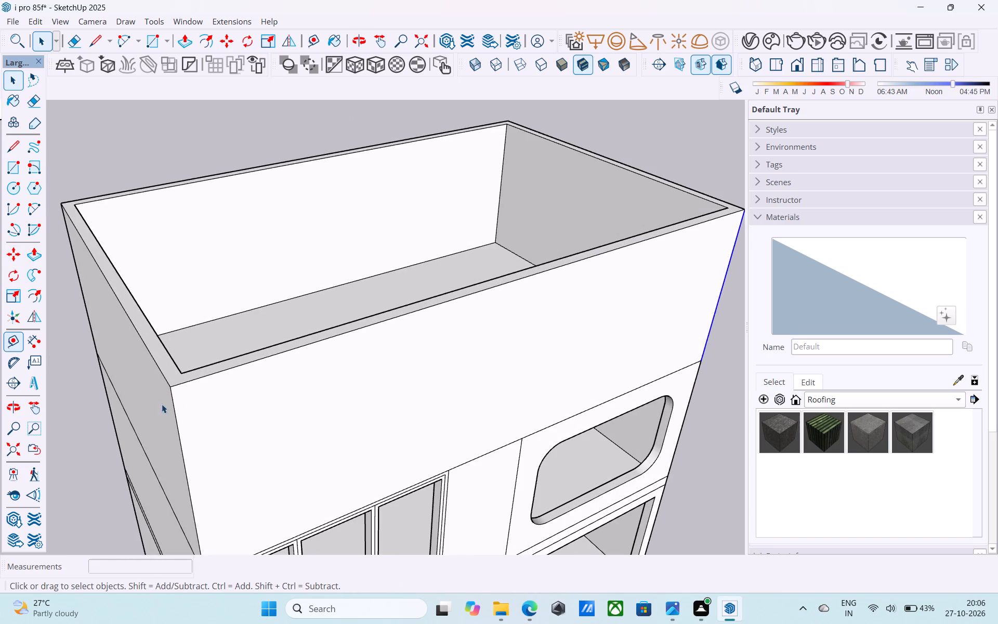
click(173, 404)
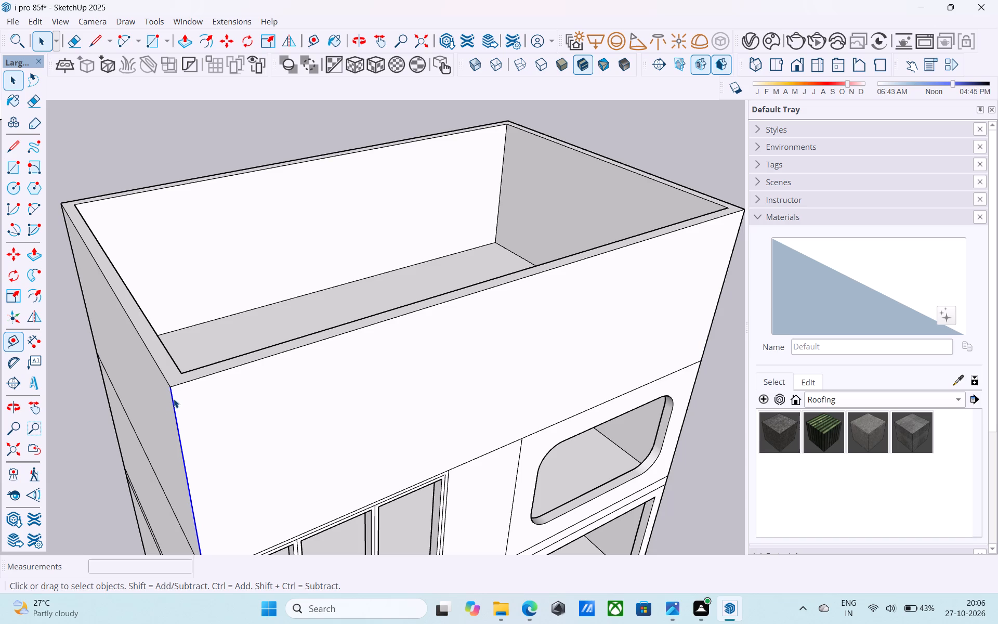
key(m)
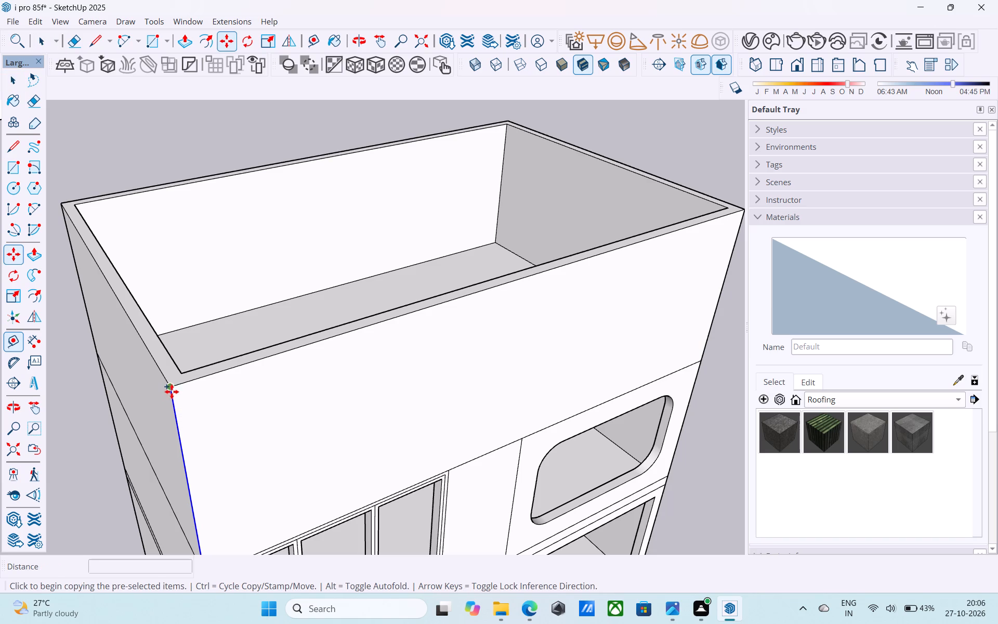
click(172, 391)
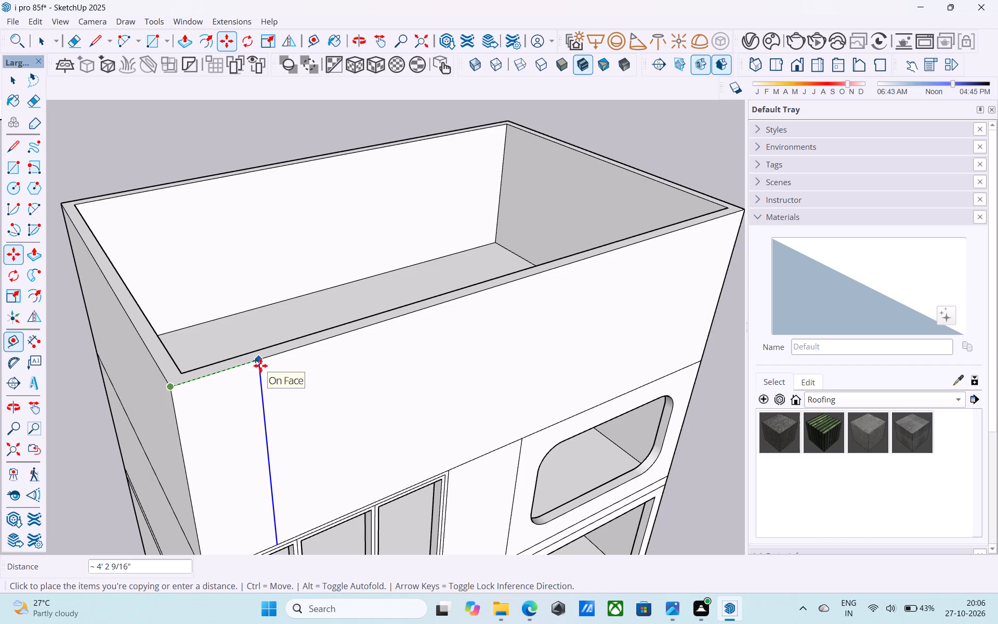
text(14')
key(Return)
key(space)
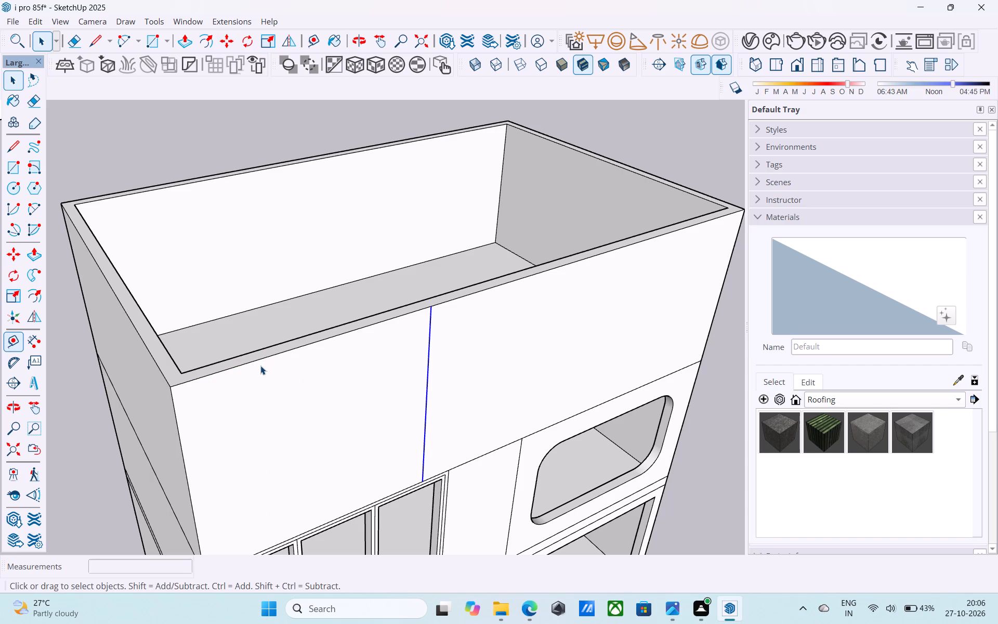
Copy the dividing line on the upper-storey facade another 8' towards the rounded-window side.
scroll(263, 345, down, 6)
middle_drag(271, 369, 257, 290)
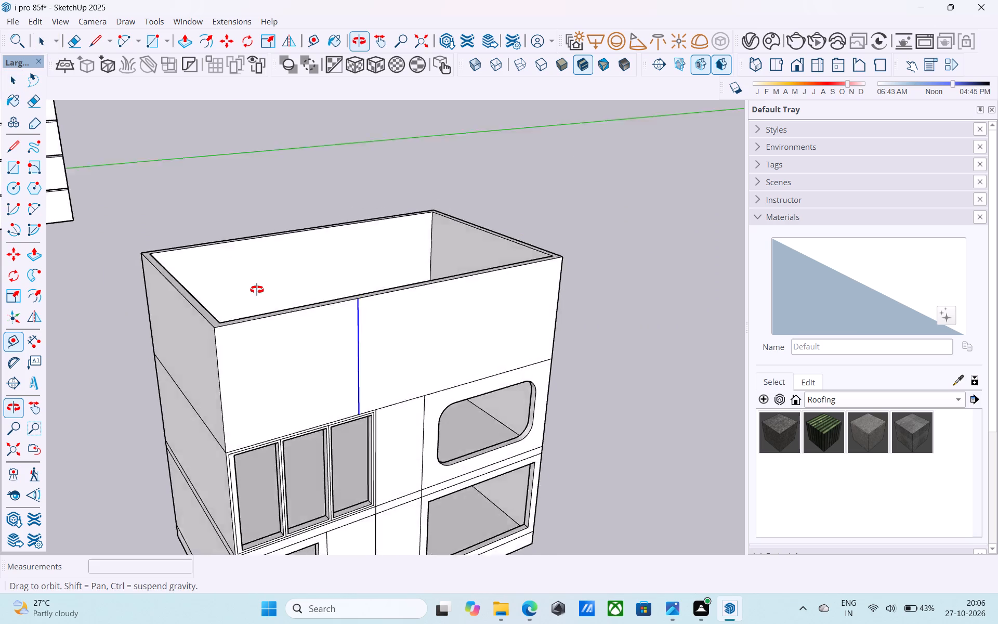
middle_drag(257, 290, 28, 313)
middle_drag(206, 314, 176, 452)
scroll(269, 326, up, 4)
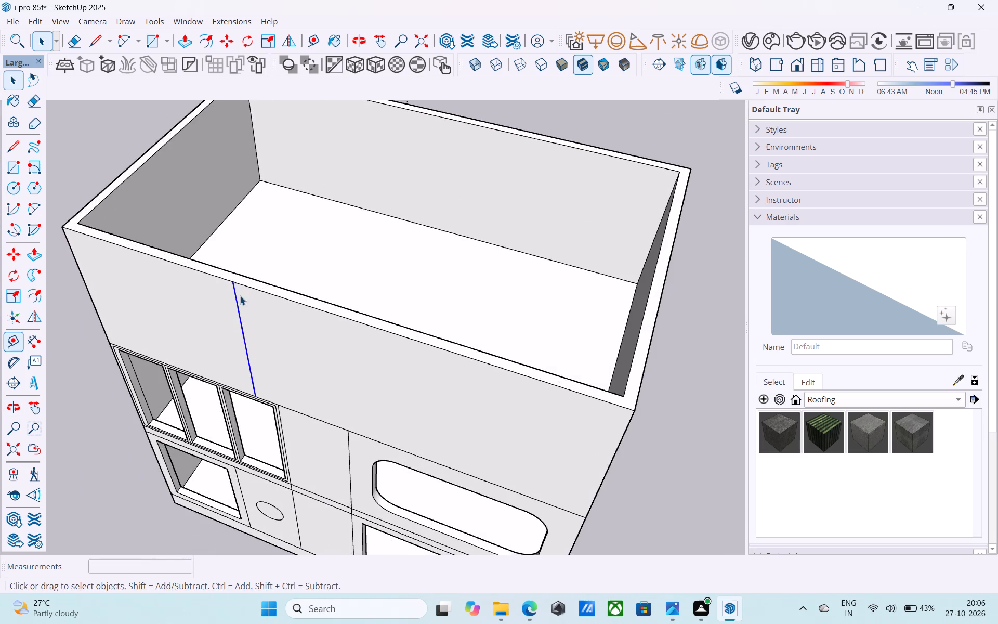
middle_drag(242, 285, 264, 285)
key(m)
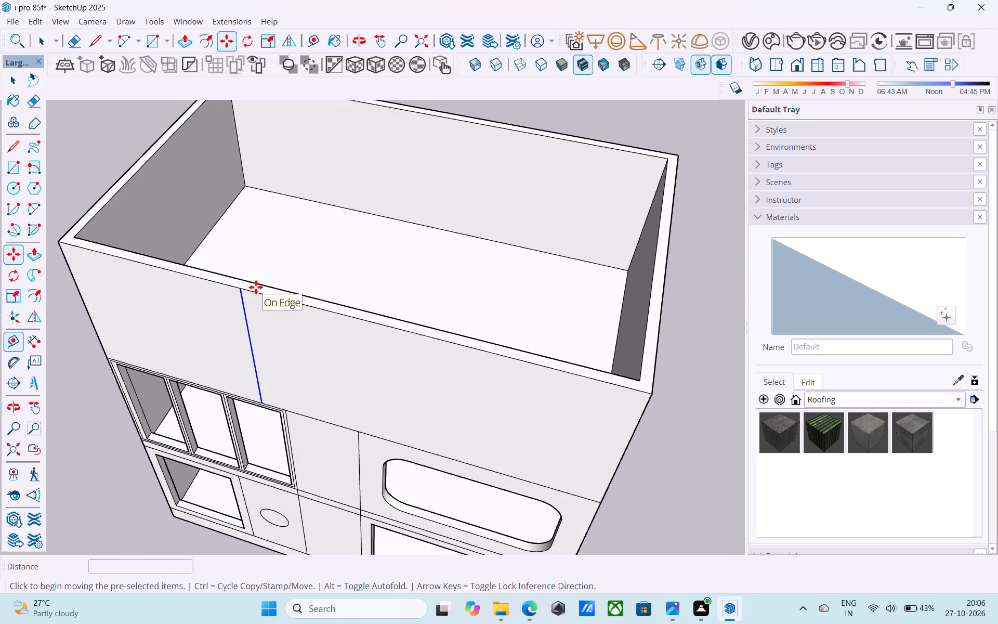
click(237, 291)
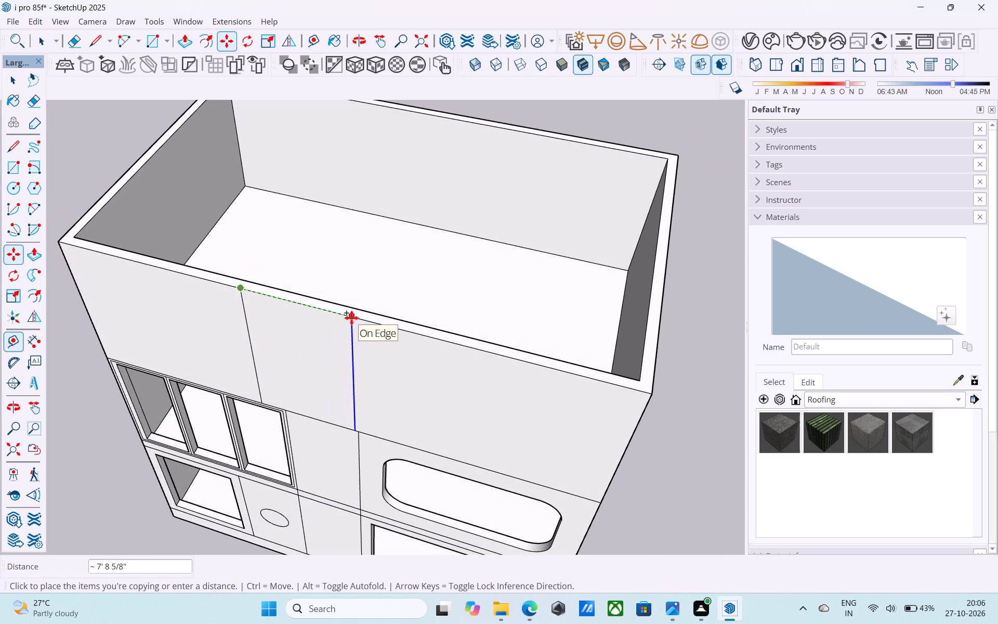
text(8')
key(Return)
scroll(351, 319, down, 3)
middle_drag(381, 363, 391, 232)
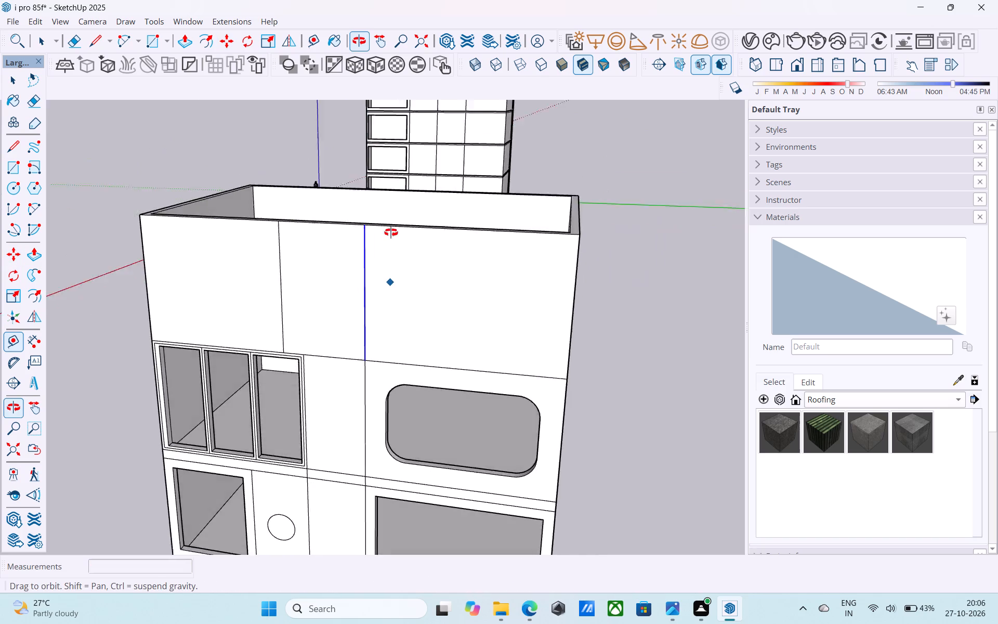
middle_drag(391, 232, 321, 306)
middle_drag(529, 327, 513, 327)
key(space)
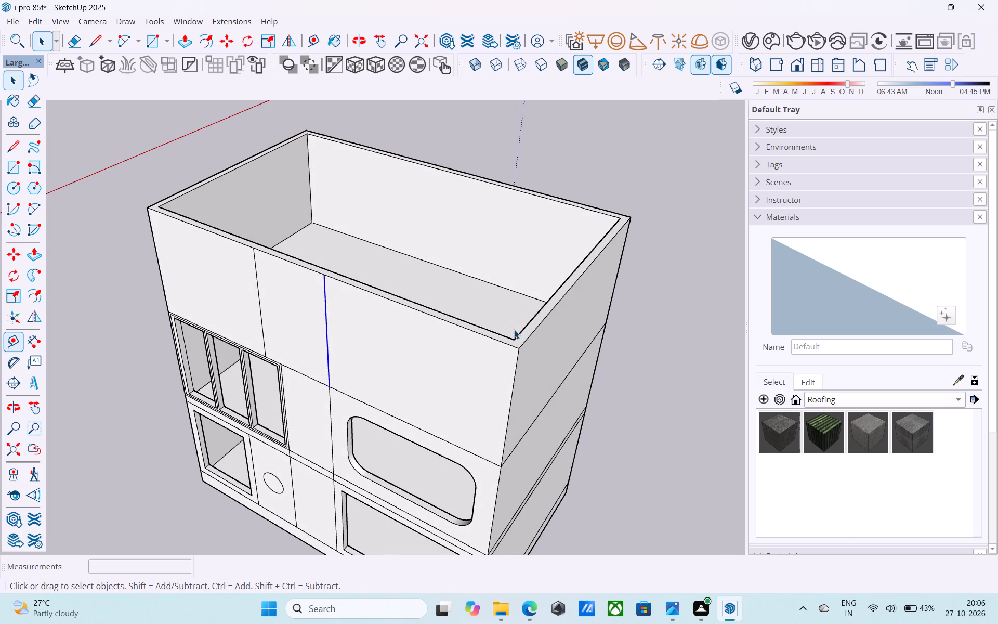
Copy the upper storey's corner edge on the rounded-window side 10' inward along the facade.
click(518, 357)
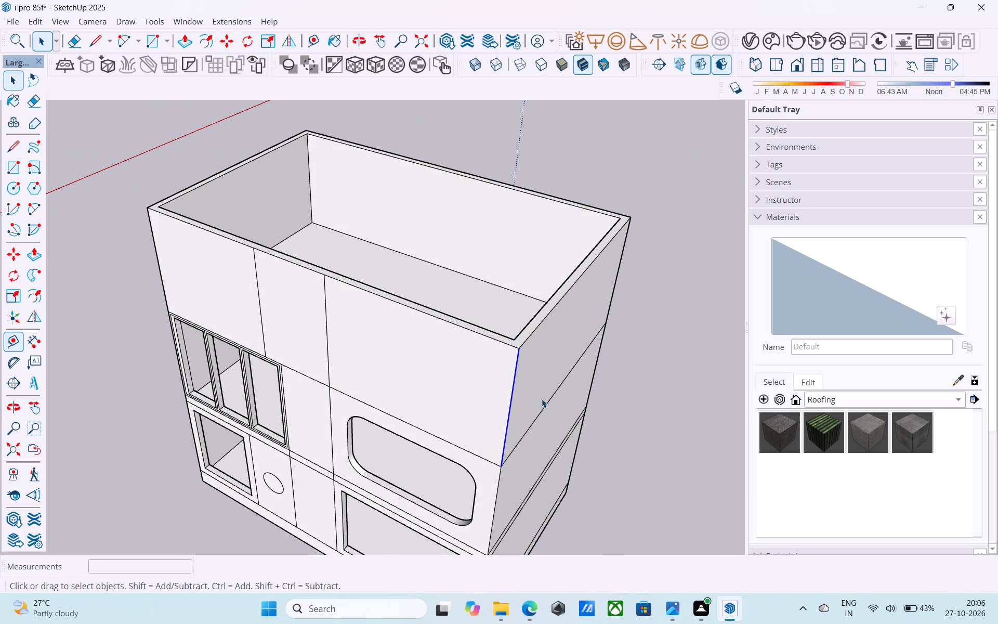
key(m)
click(518, 353)
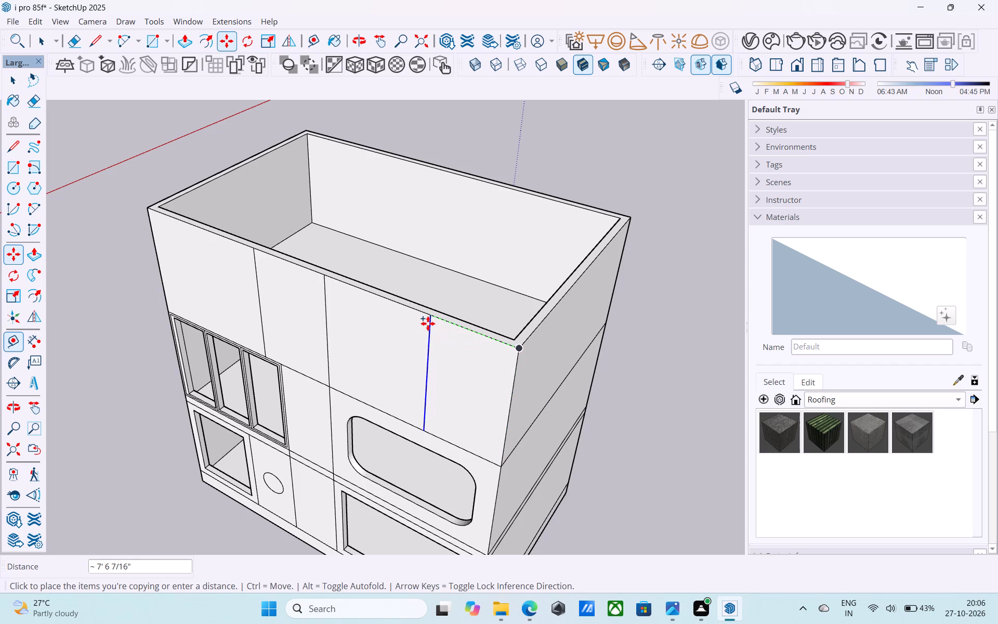
text(10')
key(Return)
key(space)
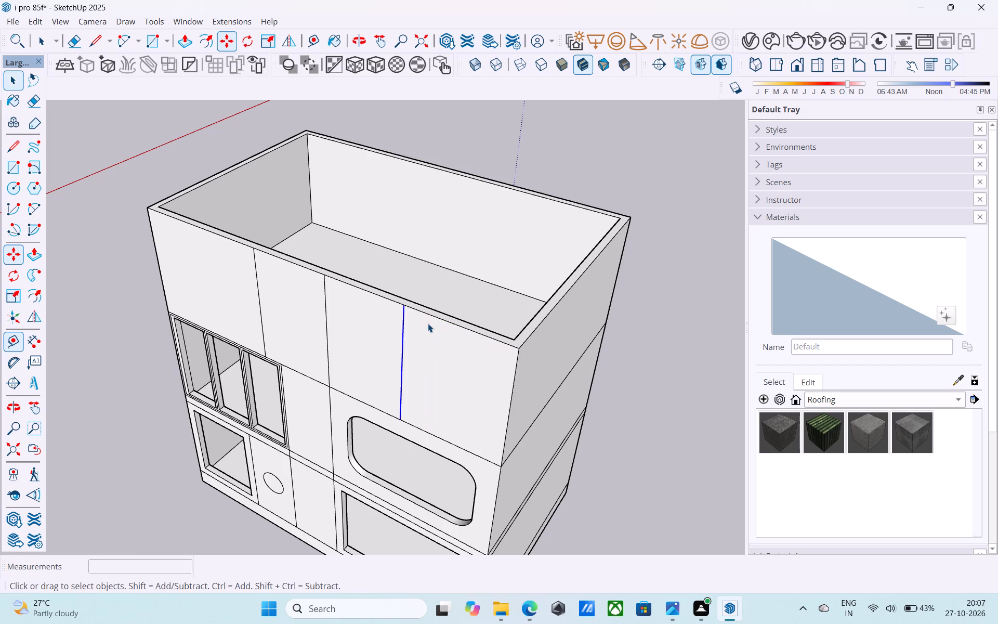
Copy the same upper-storey corner edge 10' back along the adjoining side wall.
middle_drag(533, 378, 502, 367)
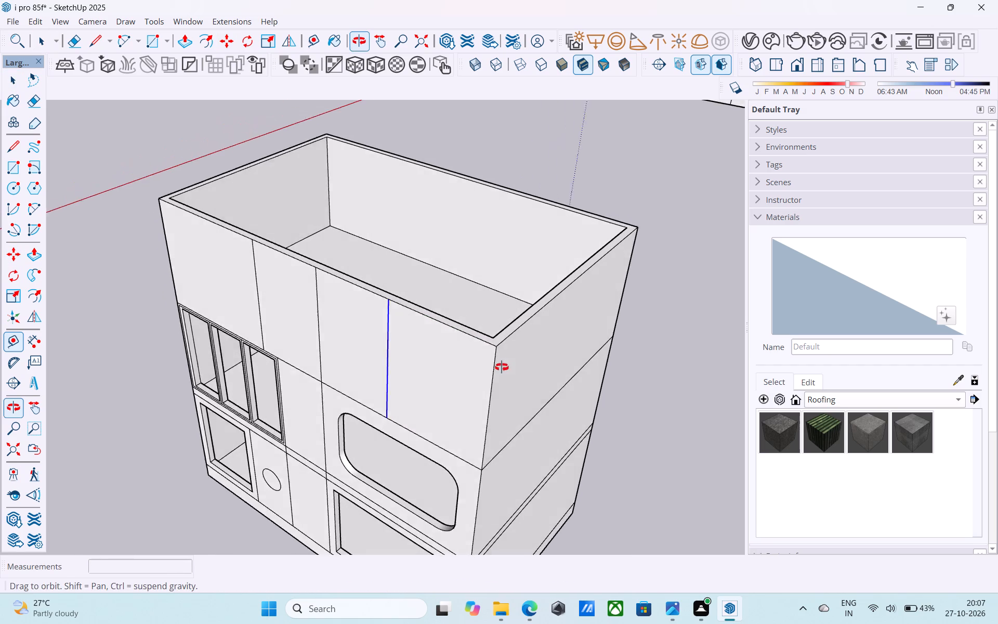
middle_drag(502, 367, 501, 367)
scroll(491, 364, up, 3)
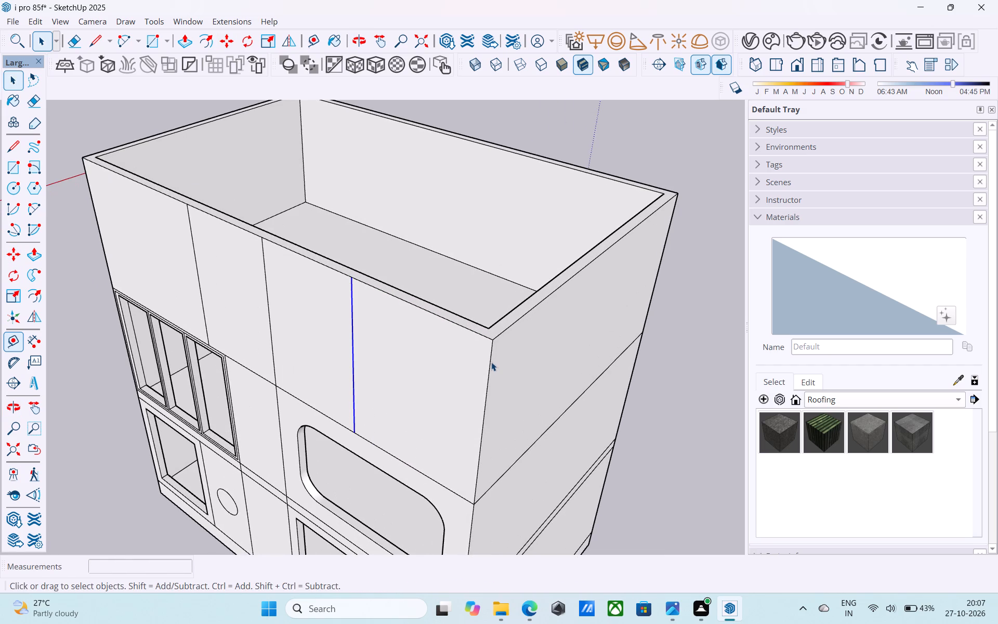
click(491, 362)
key(m)
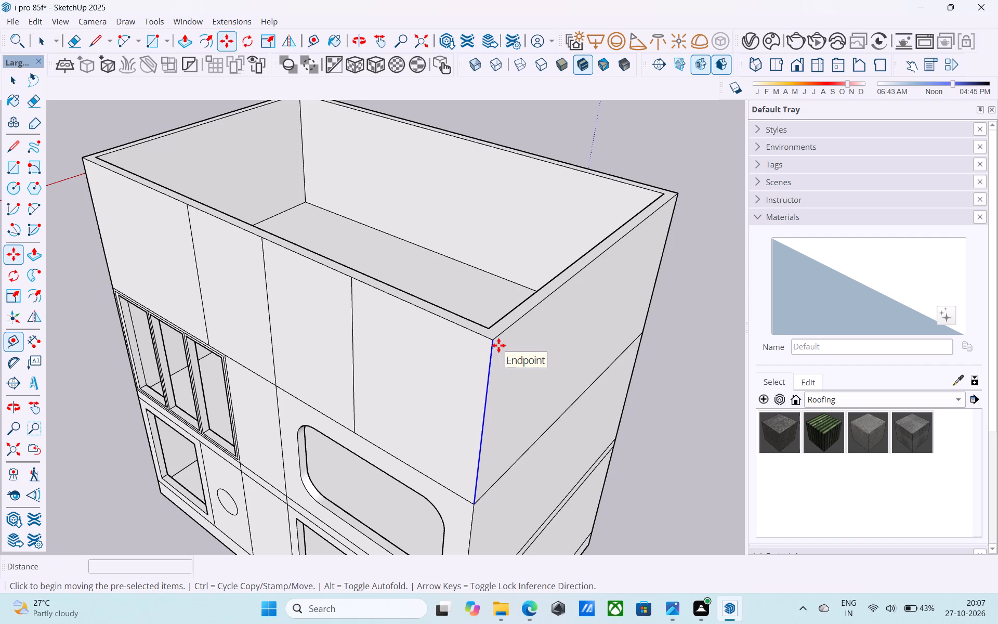
click(492, 344)
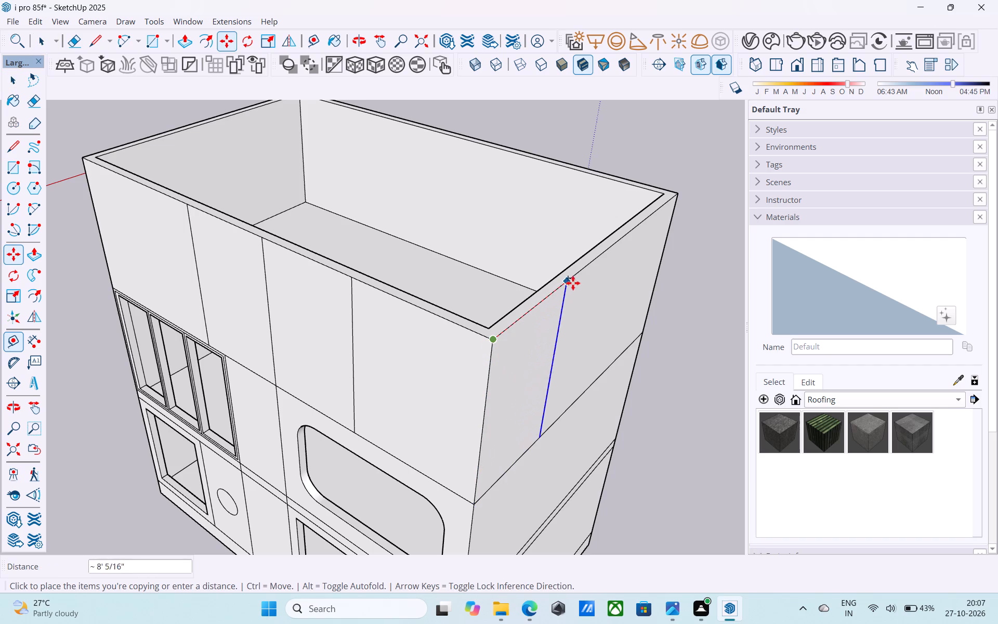
click(582, 270)
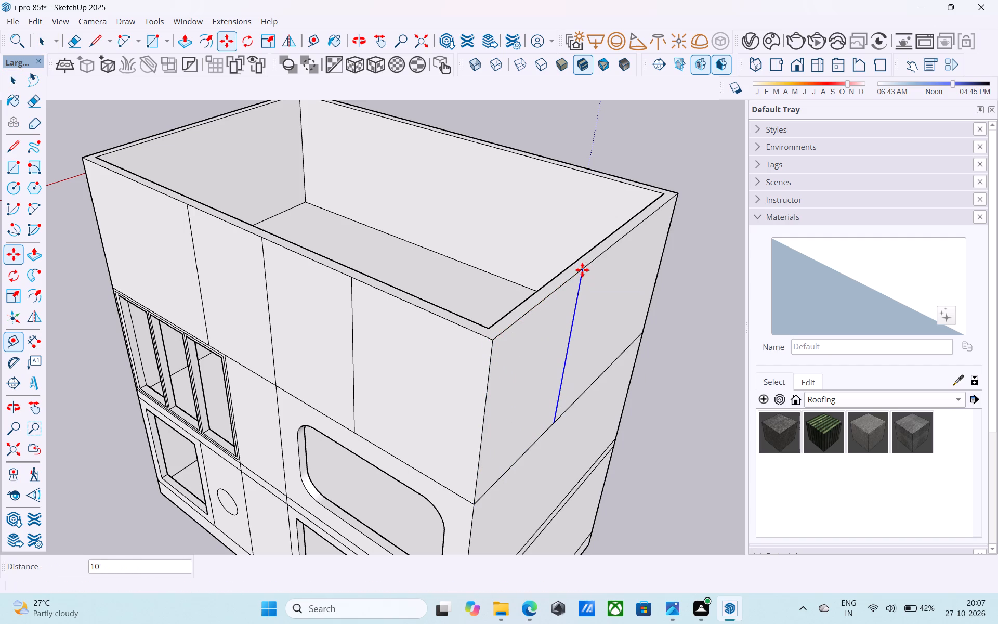
Examine the upper storey's divided facade against the window openings below it and the adjoining side wall.
middle_drag(579, 276, 811, 260)
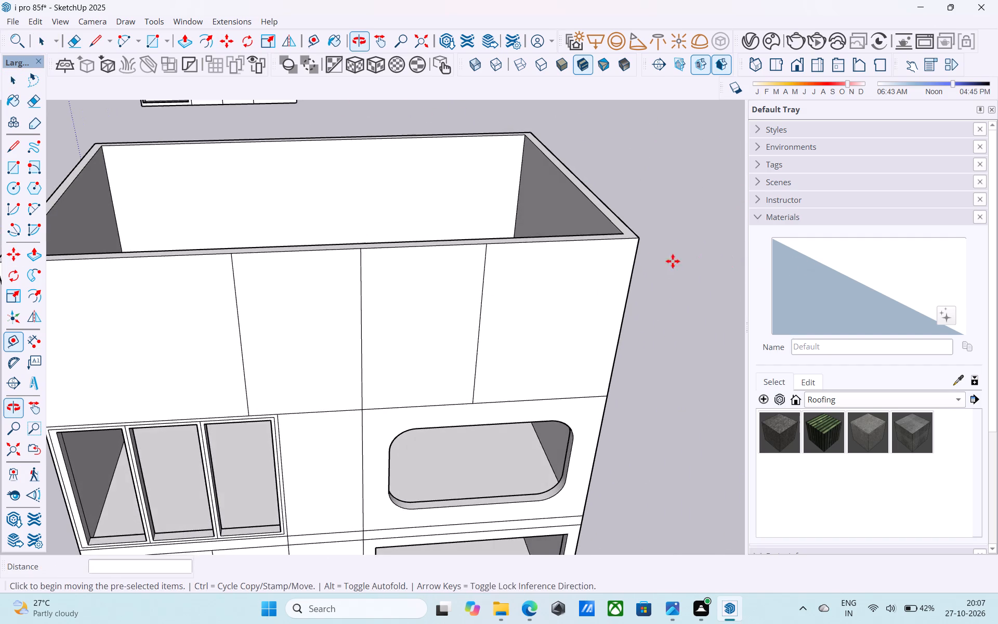
ctrl+middle_drag(634, 262, 620, 248)
middle_drag(609, 272, 622, 339)
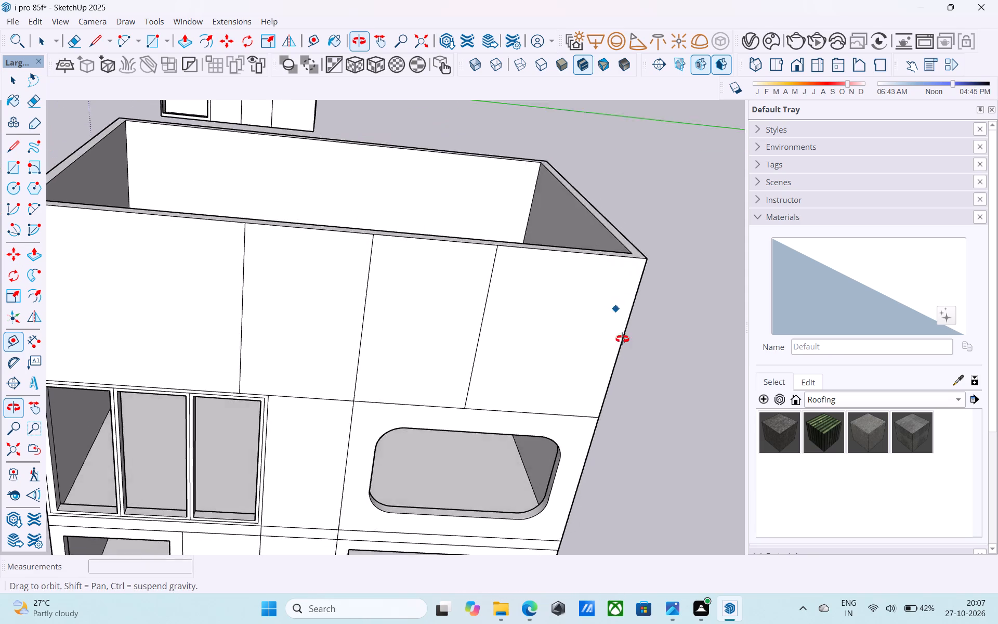
middle_drag(622, 339, 576, 262)
shift+middle_drag(503, 280, 639, 395)
shift+middle_drag(601, 326, 601, 317)
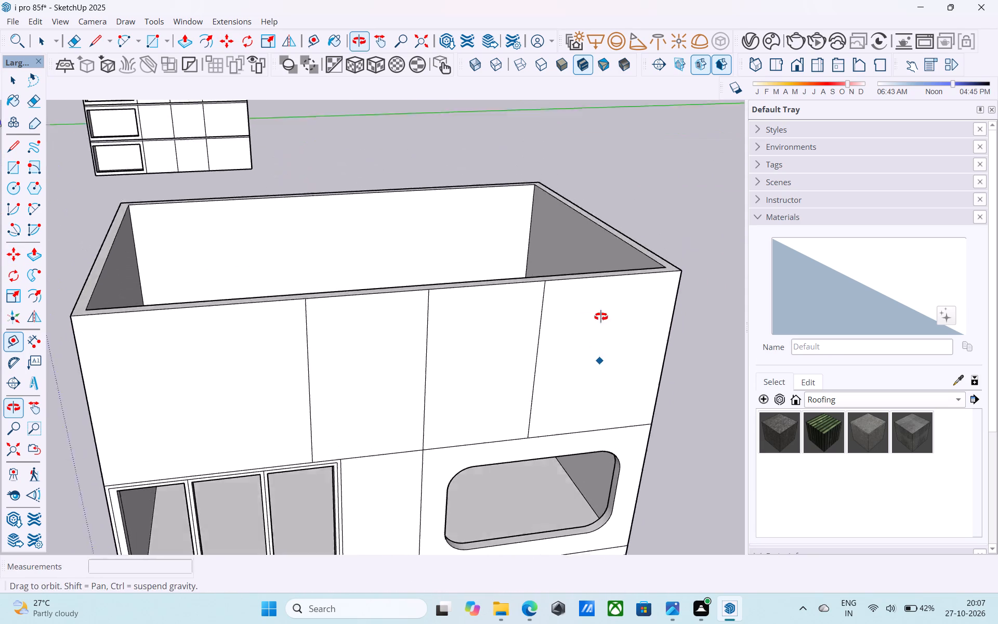
shift+middle_drag(601, 317, 529, 238)
shift+middle_drag(475, 359, 498, 371)
middle_drag(408, 296, 134, 388)
middle_drag(499, 219, 535, 204)
scroll(534, 203, down, 5)
middle_drag(534, 203, 526, 282)
key(space)
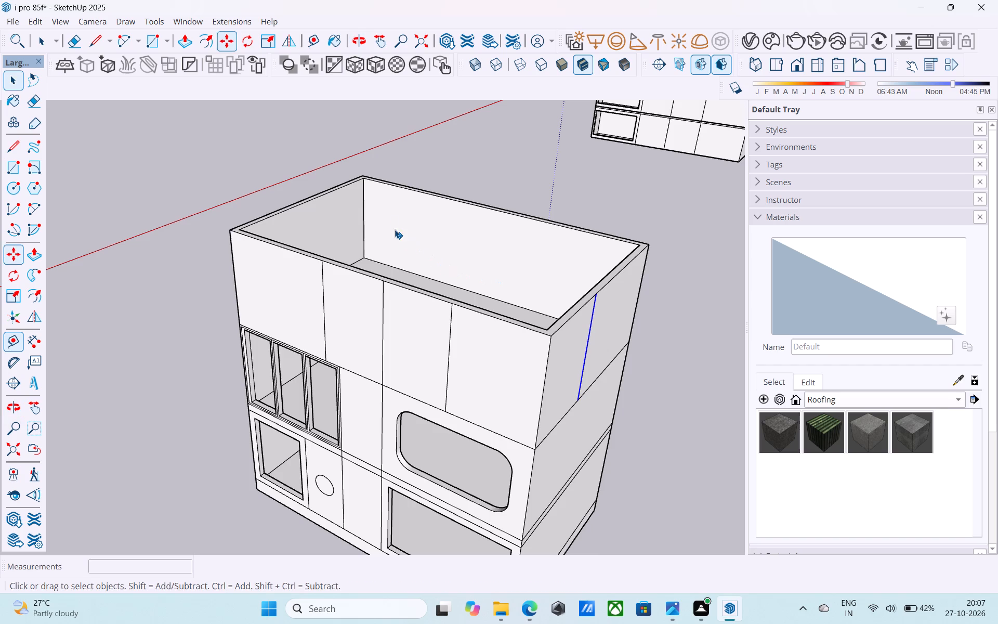
Draw a 38' 6" by 23' 6" rectangle between opposite inner corners of the wall rim to close the top opening.
scroll(358, 177, up, 5)
key(r)
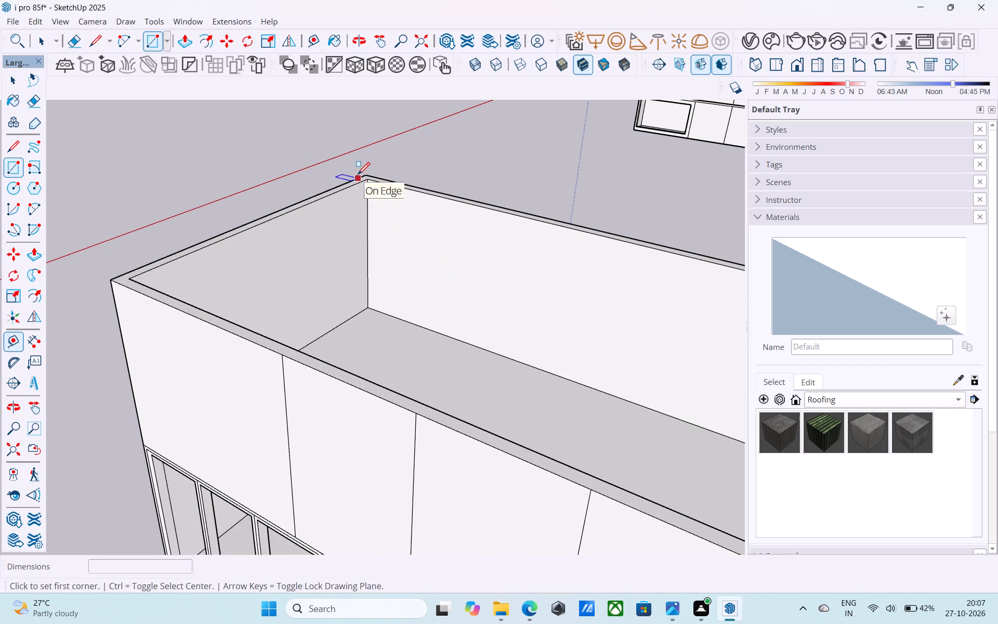
click(366, 177)
scroll(311, 190, down, 9)
middle_drag(392, 181, 297, 404)
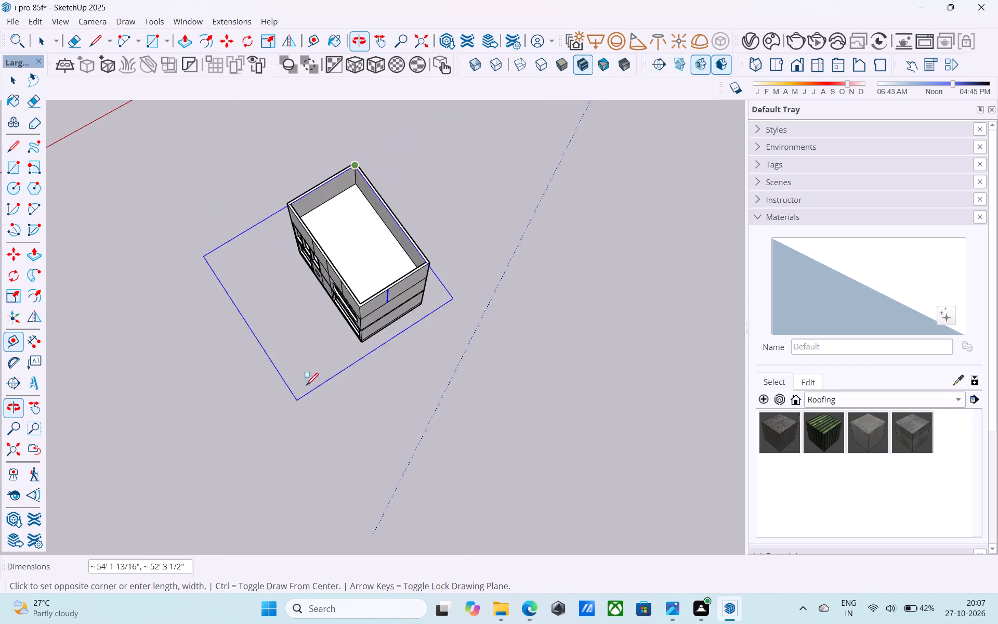
scroll(385, 317, up, 13)
click(315, 293)
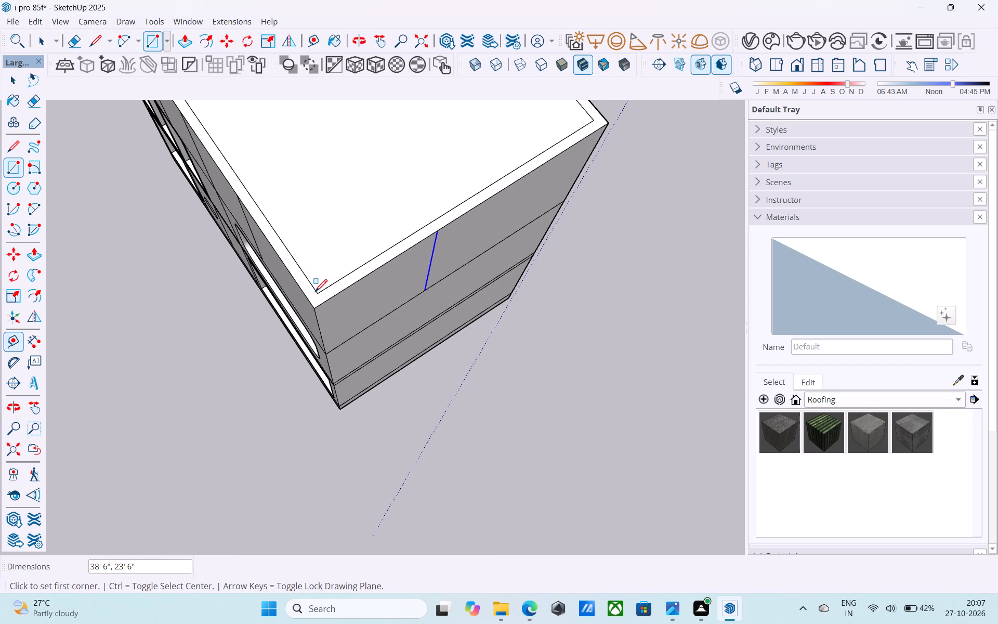
key(space)
Reverse the new roof face that closes the top of the upper storey.
scroll(318, 288, down, 7)
shift+middle_drag(363, 236, 366, 307)
click(353, 295)
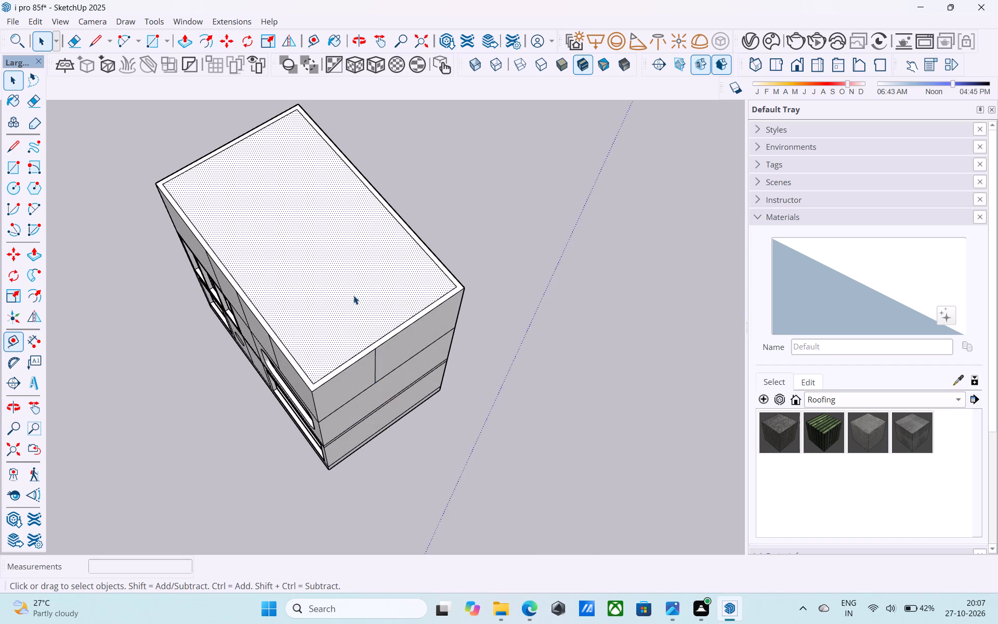
right_click(353, 295)
click(394, 470)
scroll(388, 335, down, 6)
shift+middle_drag(381, 326, 380, 326)
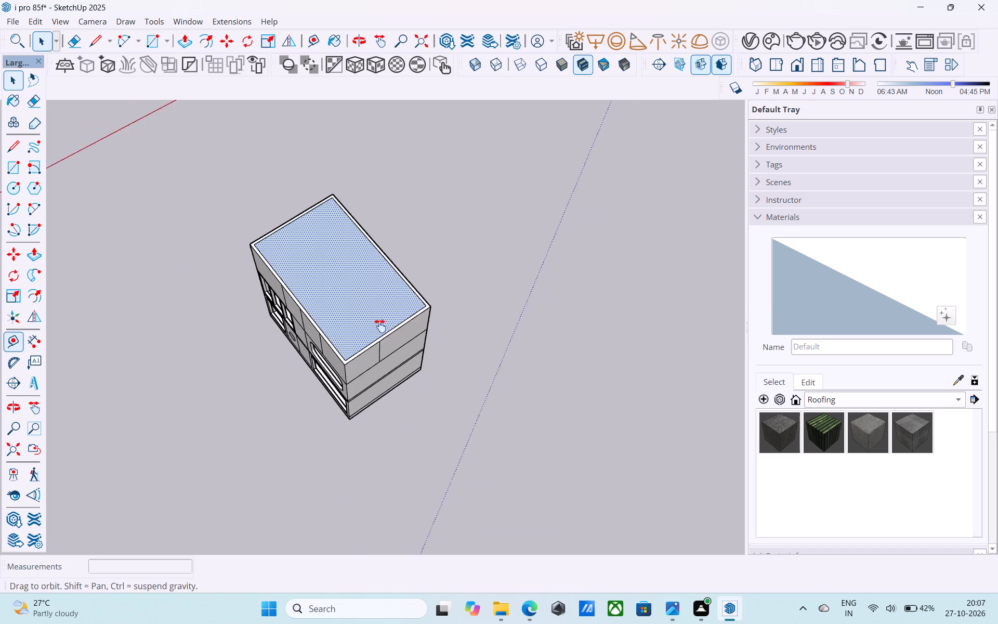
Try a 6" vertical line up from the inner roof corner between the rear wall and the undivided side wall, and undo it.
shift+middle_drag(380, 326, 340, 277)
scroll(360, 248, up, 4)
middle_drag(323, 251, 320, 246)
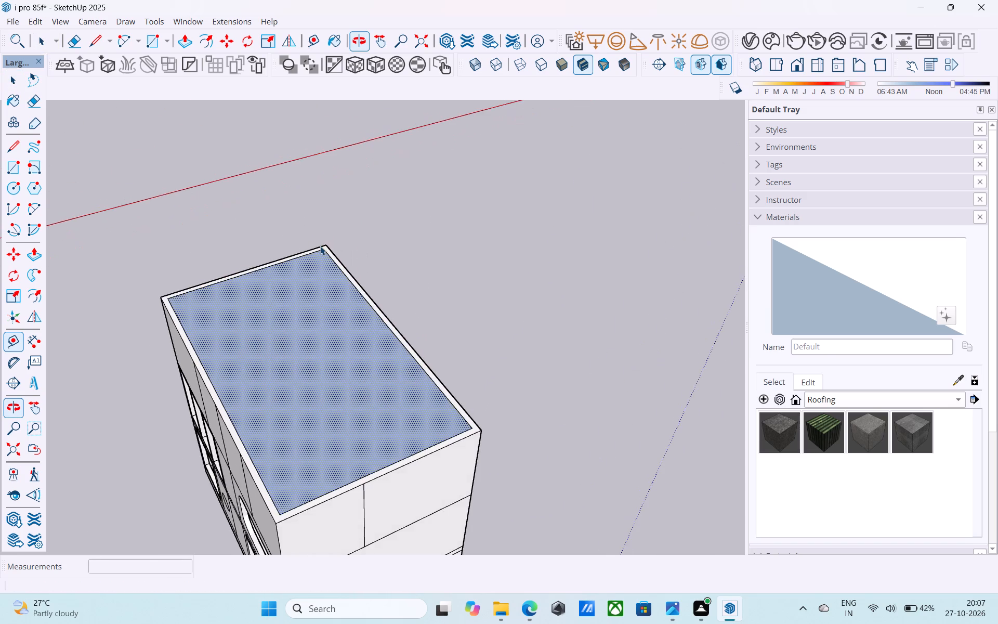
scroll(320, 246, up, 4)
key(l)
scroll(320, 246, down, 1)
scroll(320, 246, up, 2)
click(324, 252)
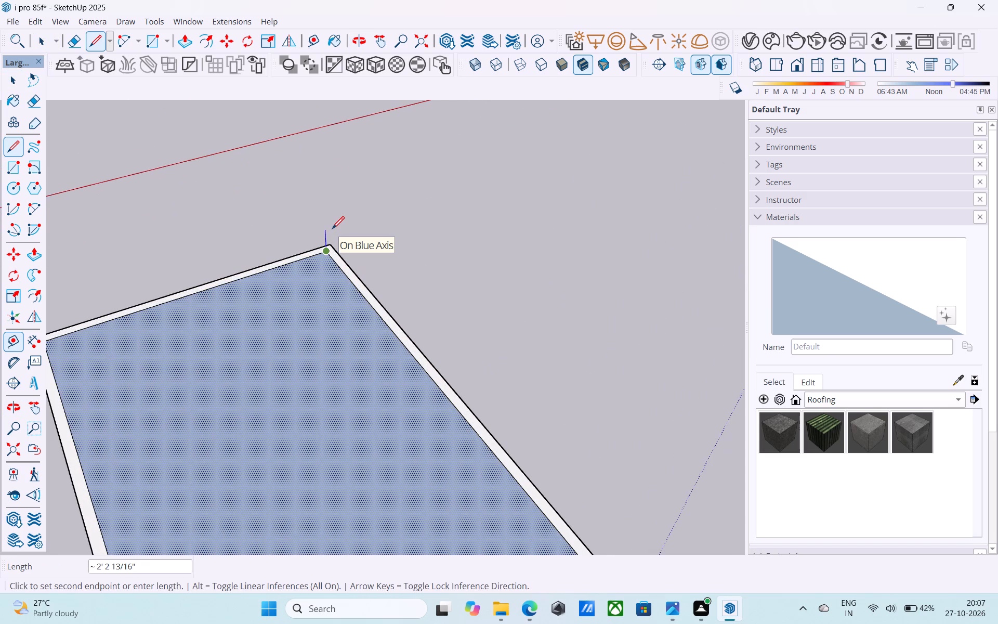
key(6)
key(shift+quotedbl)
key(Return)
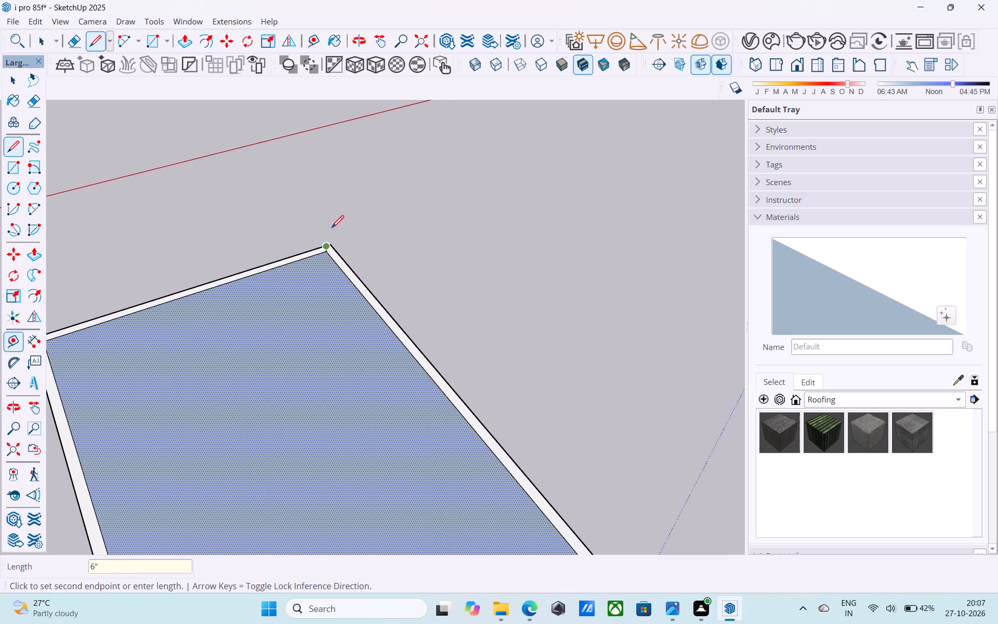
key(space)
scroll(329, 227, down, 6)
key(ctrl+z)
Draw a 1' vertical line up from the inner roof corner between the rear wall and the undivided side wall.
ctrl+scroll(325, 220, up, 7)
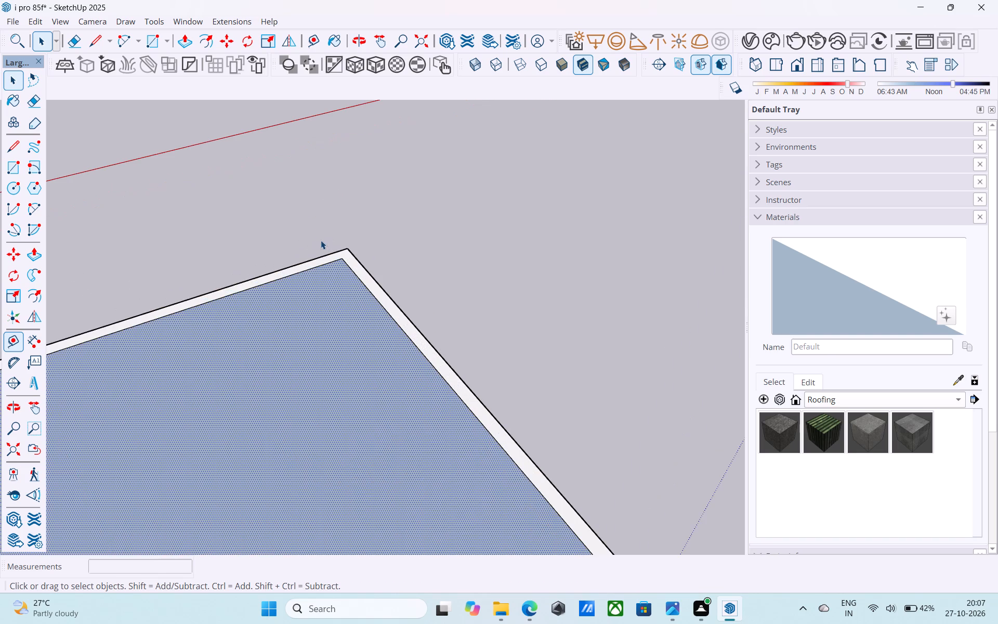
key(l)
scroll(340, 280, up, 4)
click(341, 250)
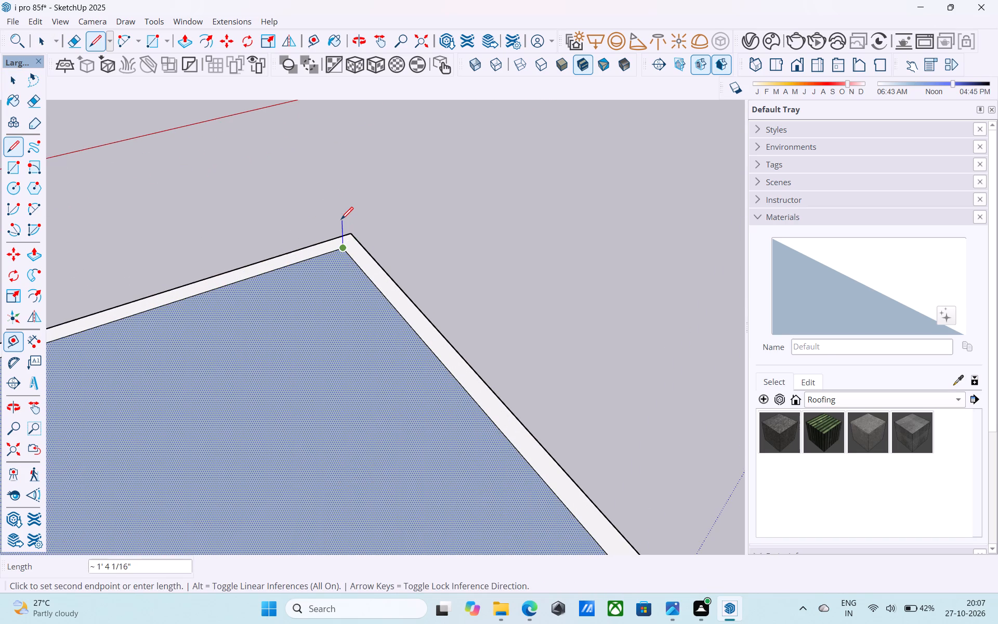
text(1')
key(Return)
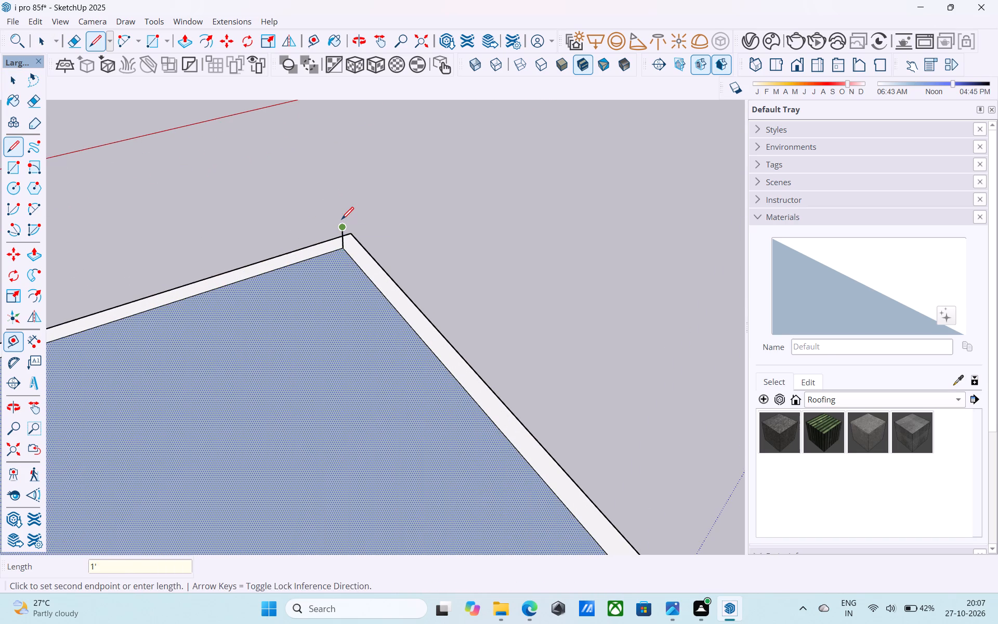
scroll(332, 200, down, 11)
scroll(299, 297, up, 5)
key(space)
Draw a 1' vertical line up from the diagonally opposite inner roof corner, between the facade and the divided side wall.
middle_drag(305, 300, 294, 296)
key(l)
scroll(307, 313, up, 7)
click(314, 323)
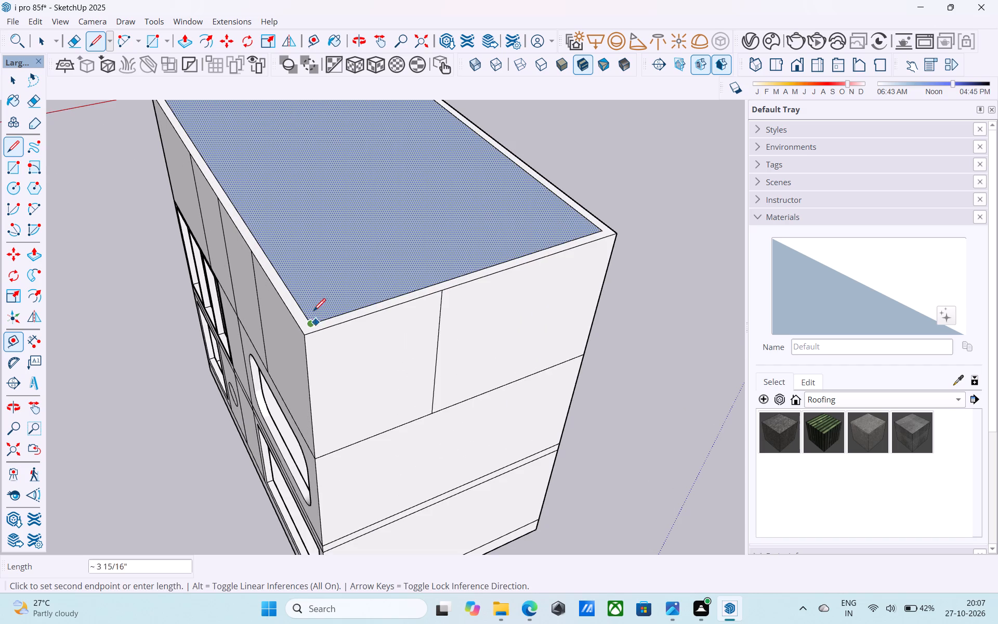
text(1')
key(Return)
key(space)
Draw a rectangle between the tops of the two 1' vertical lines to form the upper face of the roof slab.
key(r)
scroll(304, 296, down, 5)
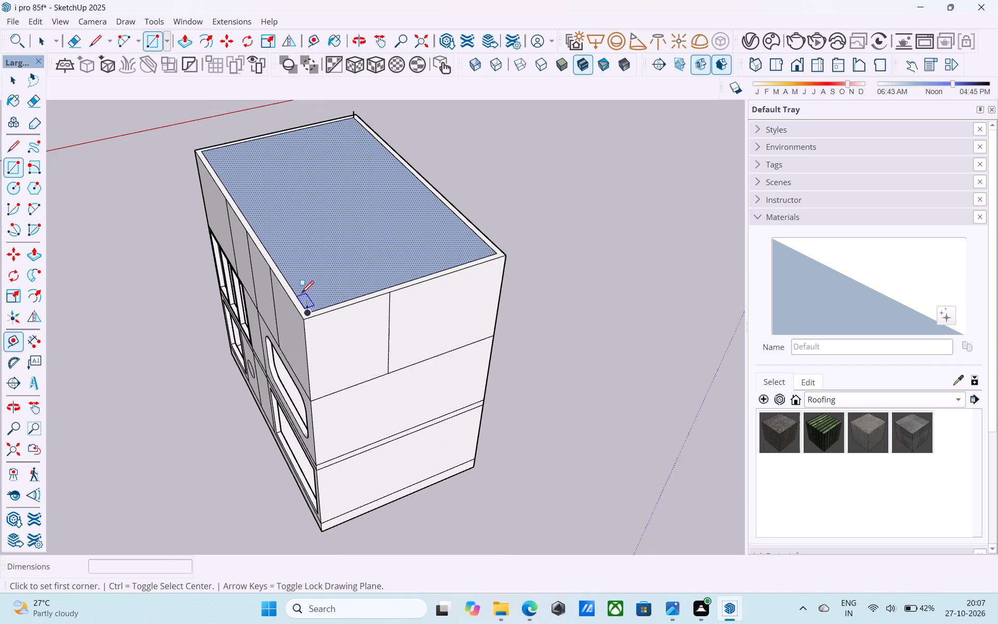
middle_drag(297, 293, 282, 190)
middle_drag(273, 197, 295, 215)
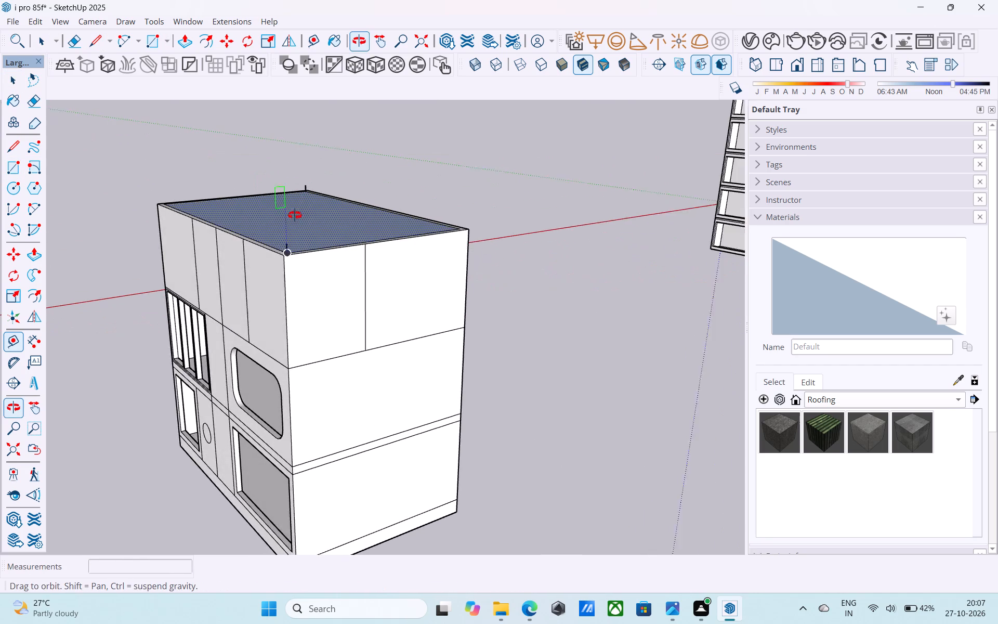
middle_drag(295, 215, 296, 216)
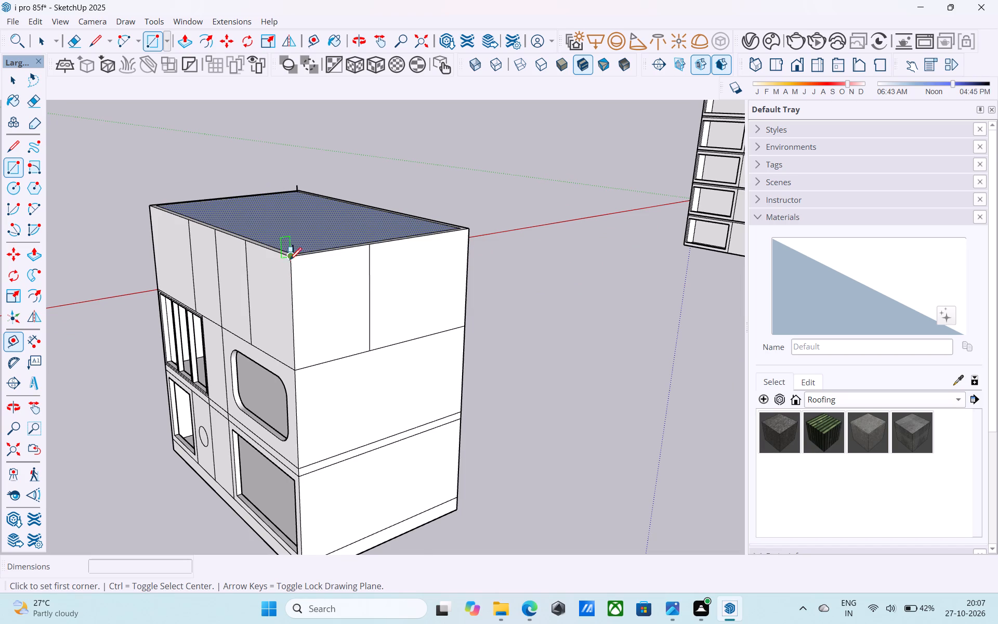
scroll(296, 276, up, 1)
scroll(306, 170, up, 4)
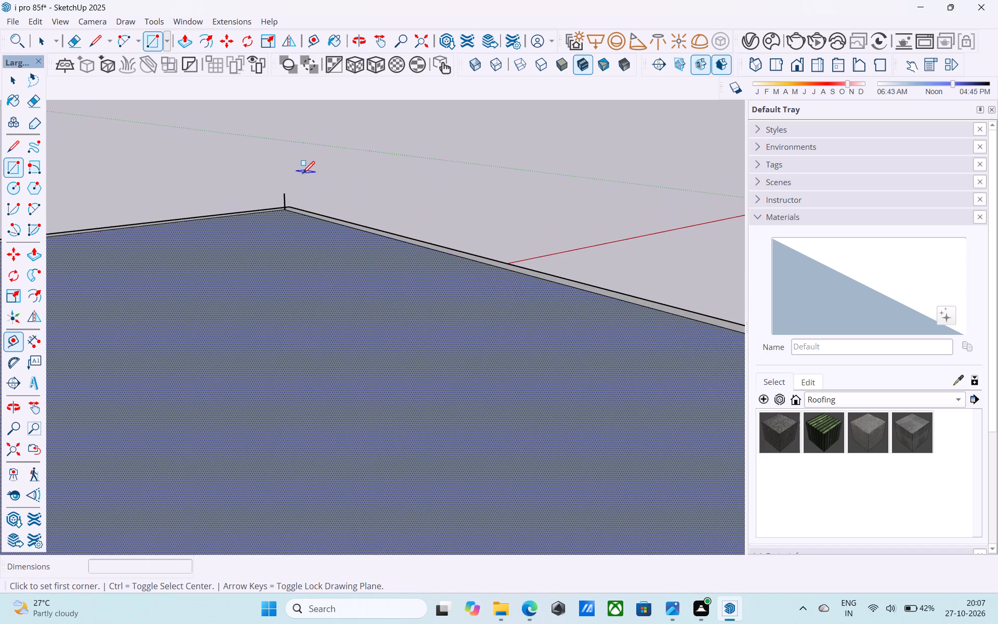
click(282, 196)
scroll(298, 146, down, 5)
scroll(296, 214, up, 4)
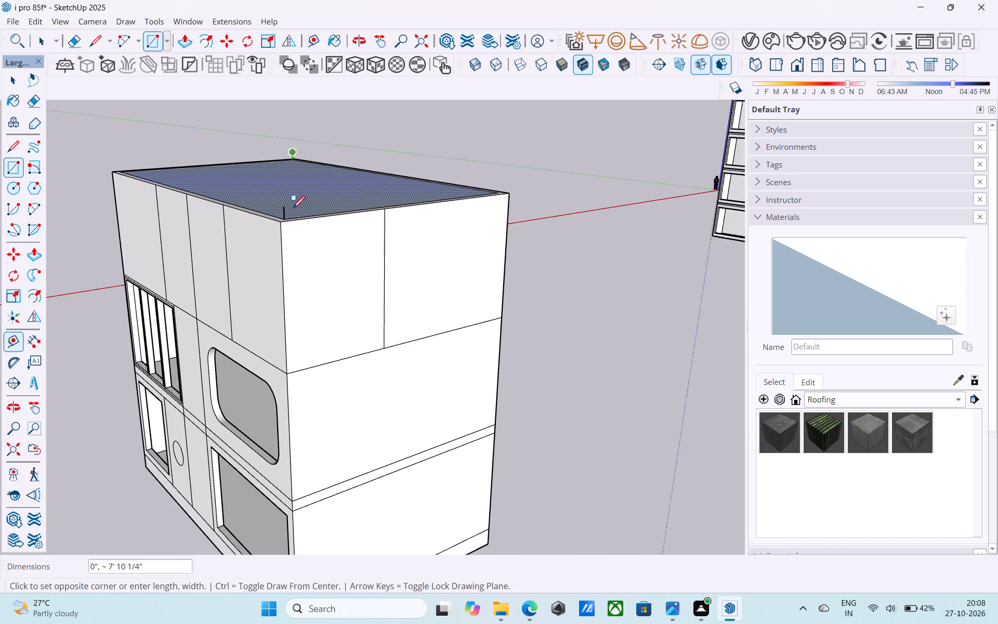
scroll(293, 210, up, 3)
click(277, 206)
Draw a vertical edge joining the roof face to the raised rectangle at the corner between the divided side wall and rear wall.
scroll(286, 207, down, 4)
middle_drag(286, 207, 291, 298)
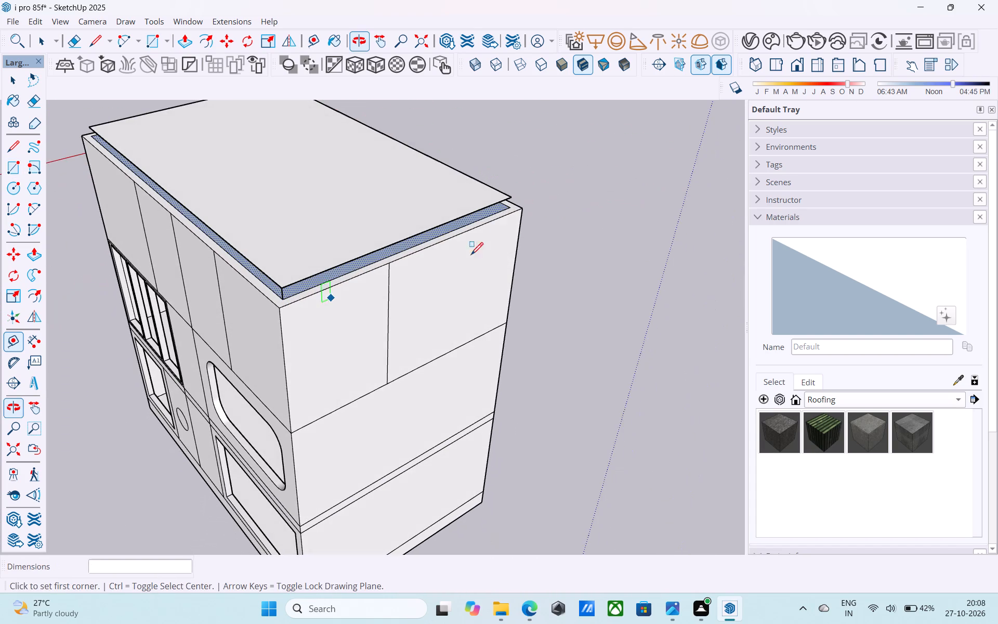
middle_drag(505, 217, 496, 215)
key(l)
scroll(507, 206, up, 4)
click(510, 209)
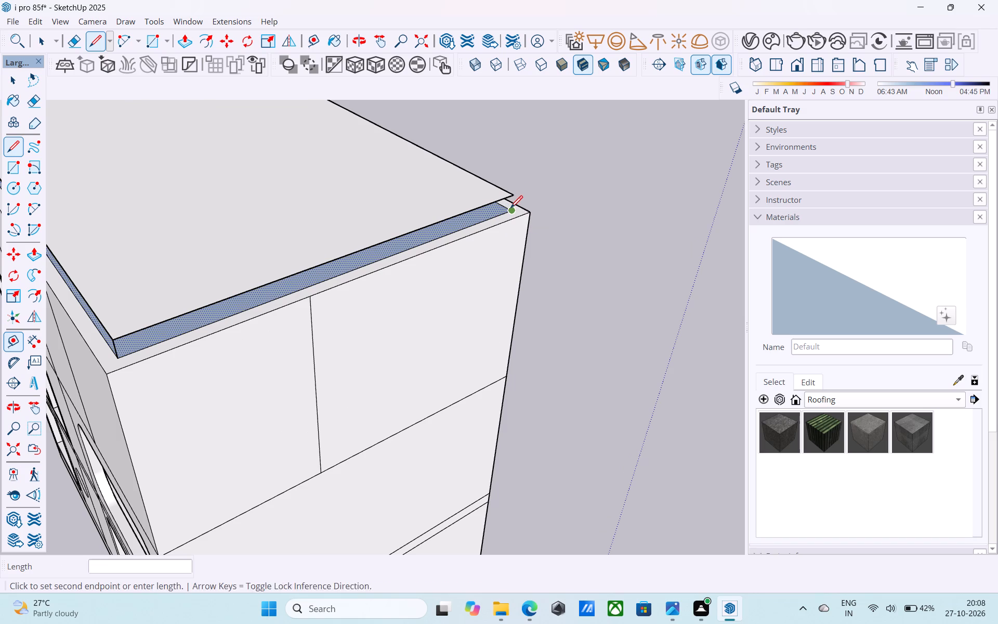
click(518, 197)
key(space)
Draw a vertical edge joining the roof face to the raised rectangle at the corner between the facade and undivided side wall.
scroll(538, 188, down, 7)
middle_drag(395, 188, 727, 185)
middle_drag(322, 189, 443, 185)
scroll(219, 231, up, 13)
key(l)
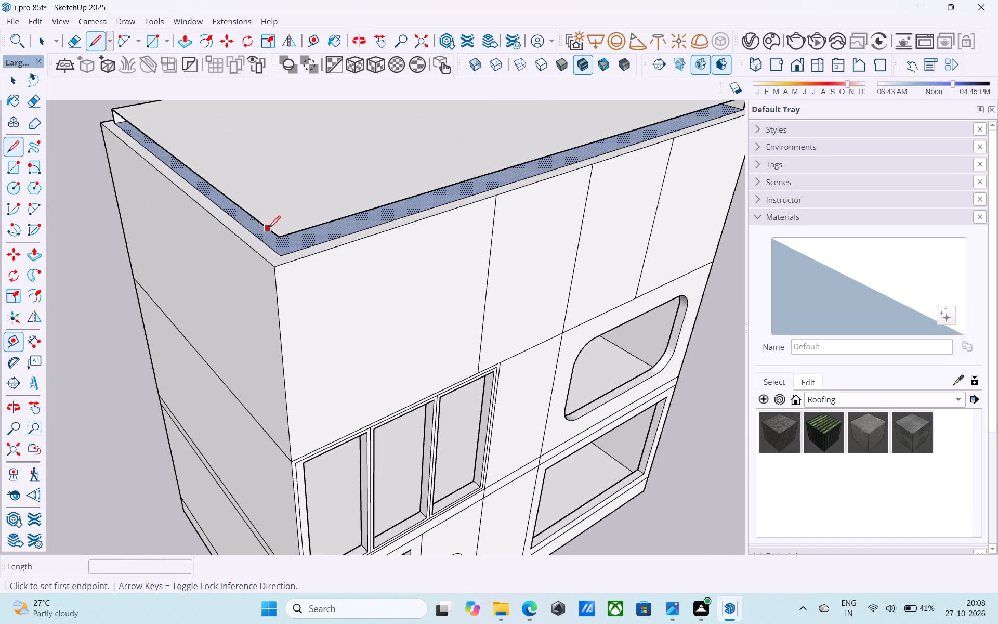
scroll(274, 239, up, 4)
click(283, 267)
click(284, 230)
key(space)
Pull the roof slab's side face above the undivided side wall out flush with that wall's outer face.
scroll(292, 223, down, 7)
middle_drag(235, 220, 612, 196)
scroll(303, 204, up, 3)
click(295, 201)
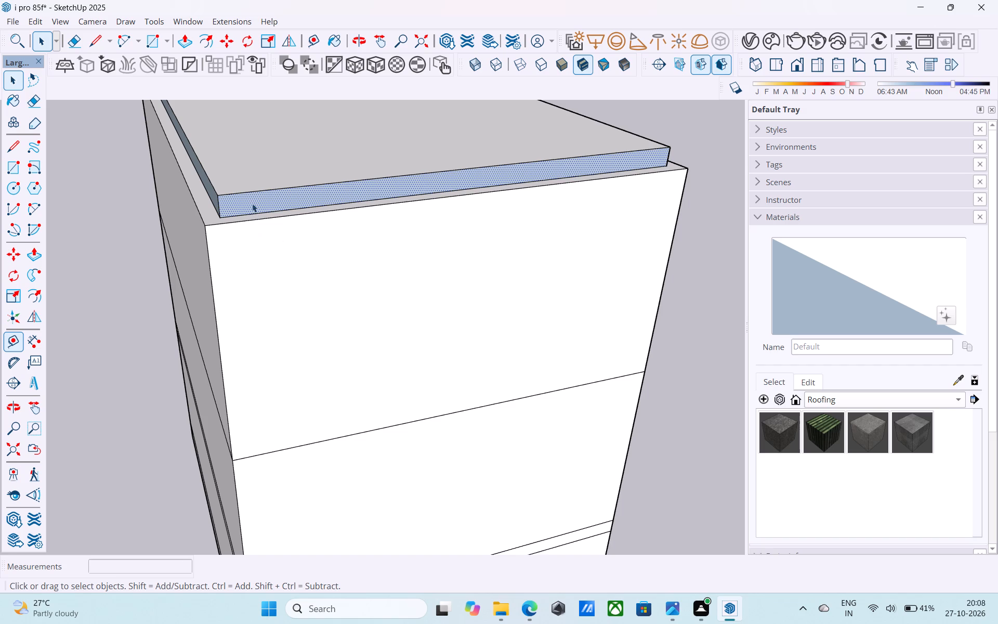
key(p)
click(287, 179)
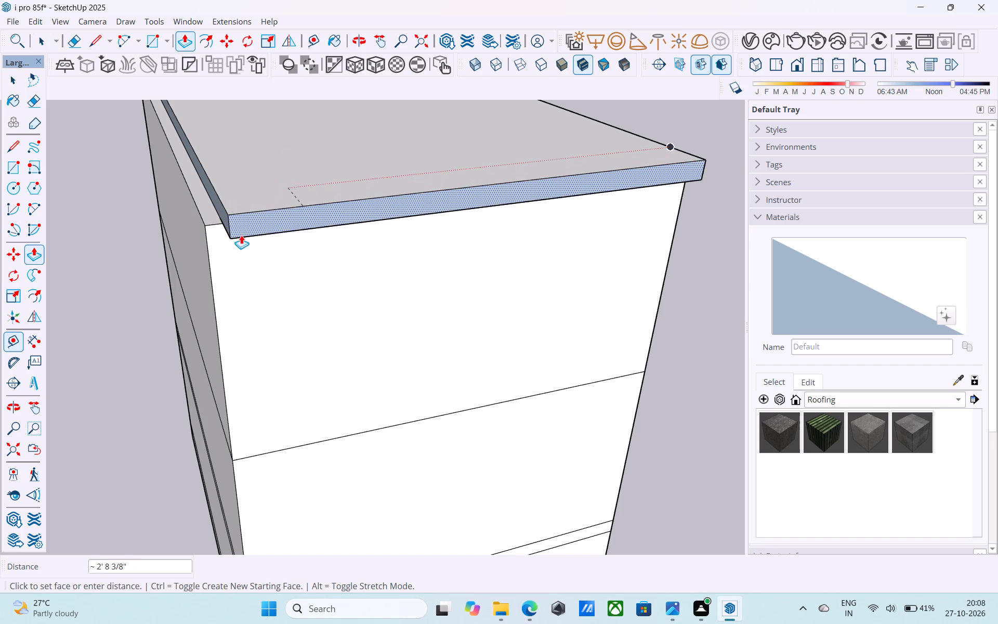
click(215, 241)
middle_drag(215, 241, 317, 216)
scroll(360, 198, up, 3)
click(360, 198)
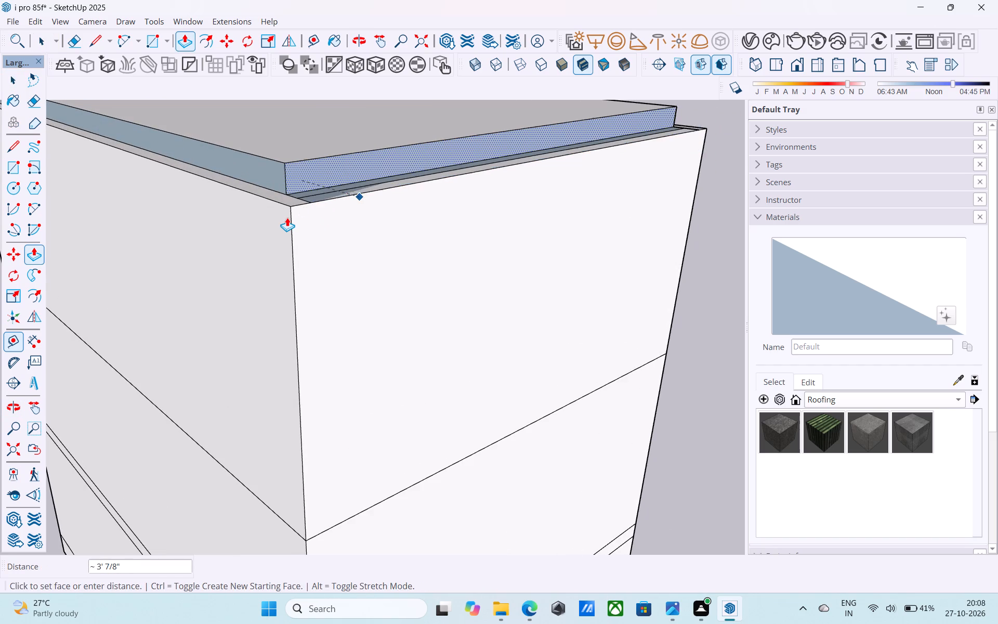
click(287, 217)
scroll(314, 175, up, 3)
key(space)
click(311, 175)
key(p)
click(311, 174)
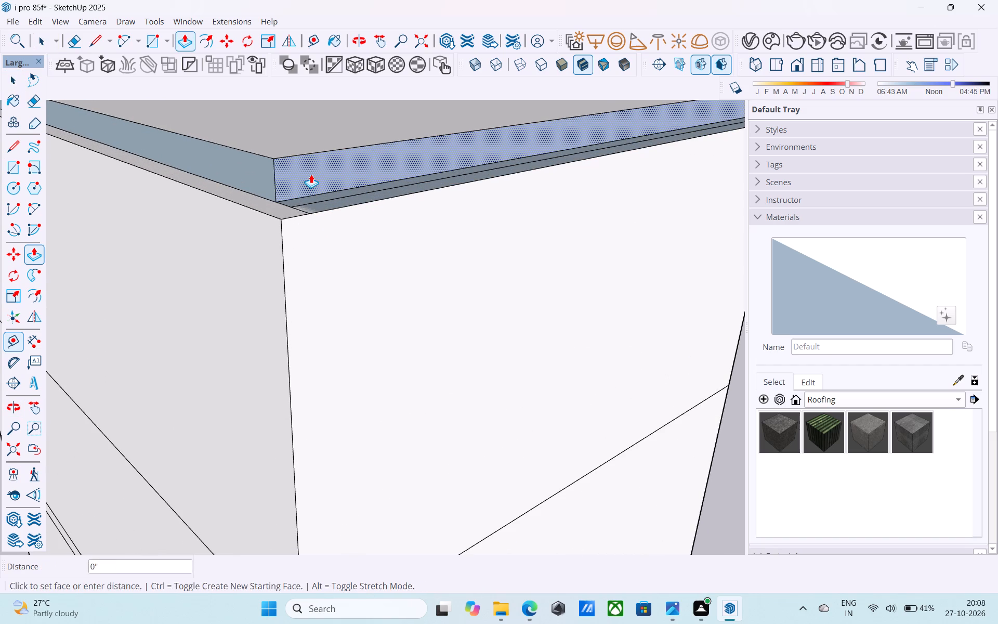
click(305, 221)
Pull the roof slab's rear side face out flush with the outer face of the rear wall.
key(space)
click(277, 189)
key(p)
click(277, 189)
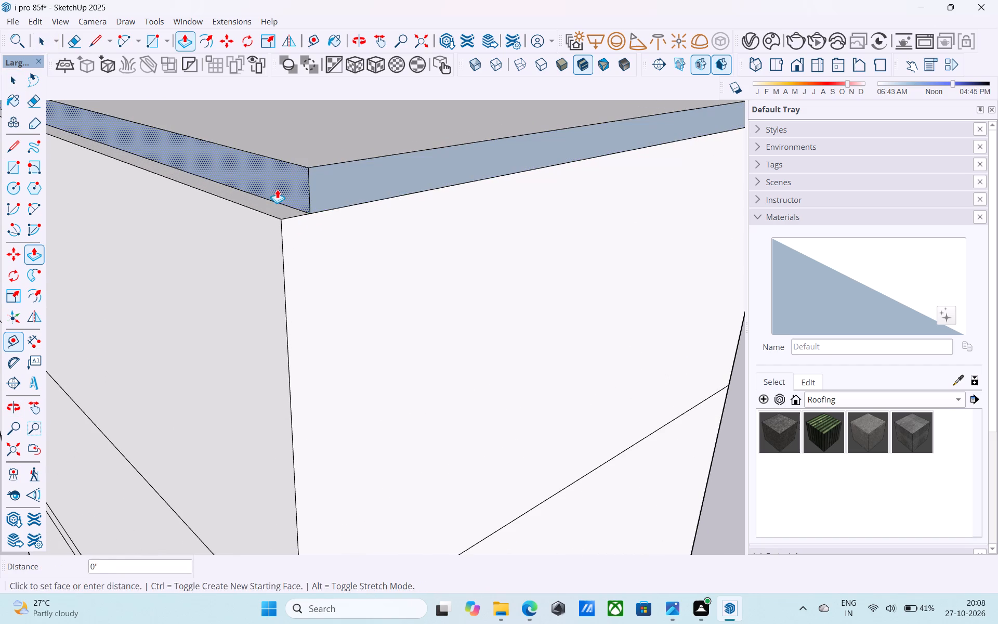
click(266, 223)
key(space)
Pull the roof slab's side face above the divided side wall out flush with that wall's outer face.
scroll(263, 218, down, 8)
middle_drag(271, 220, 504, 226)
scroll(514, 205, down, 5)
middle_drag(294, 261, 600, 256)
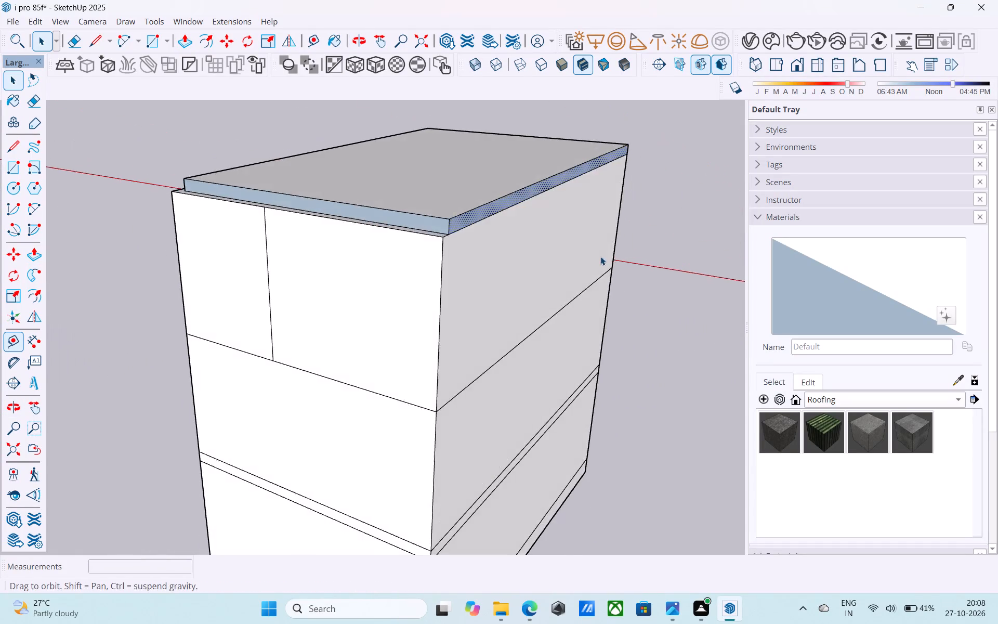
middle_drag(436, 268, 732, 253)
scroll(418, 191, up, 4)
click(410, 191)
key(p)
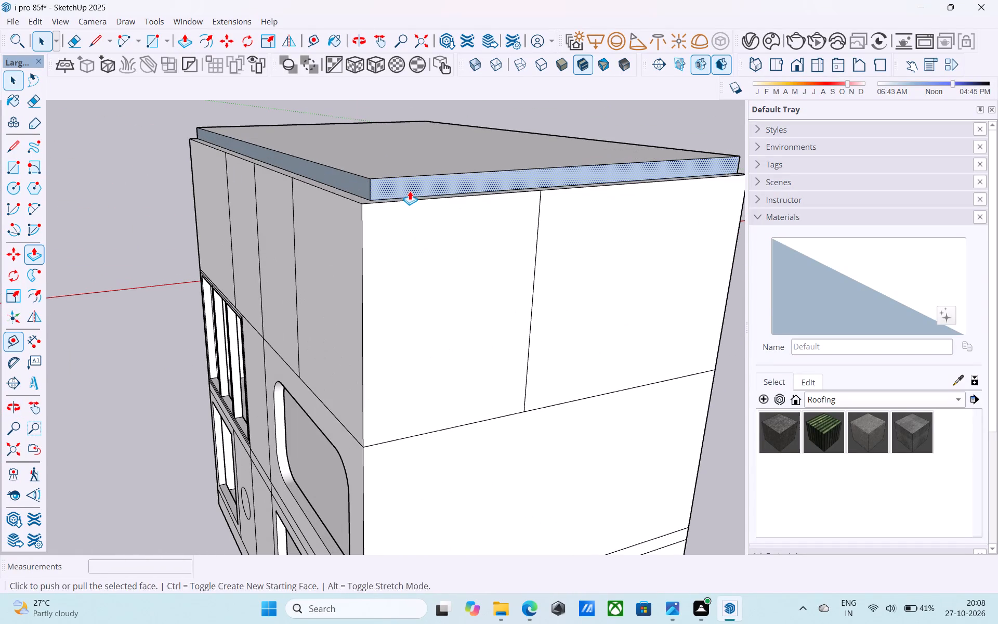
click(410, 191)
click(402, 234)
key(space)
Pull the roof slab's side face above the window facade out flush with the facade's outer face.
scroll(354, 184, up, 4)
click(354, 183)
key(p)
click(354, 183)
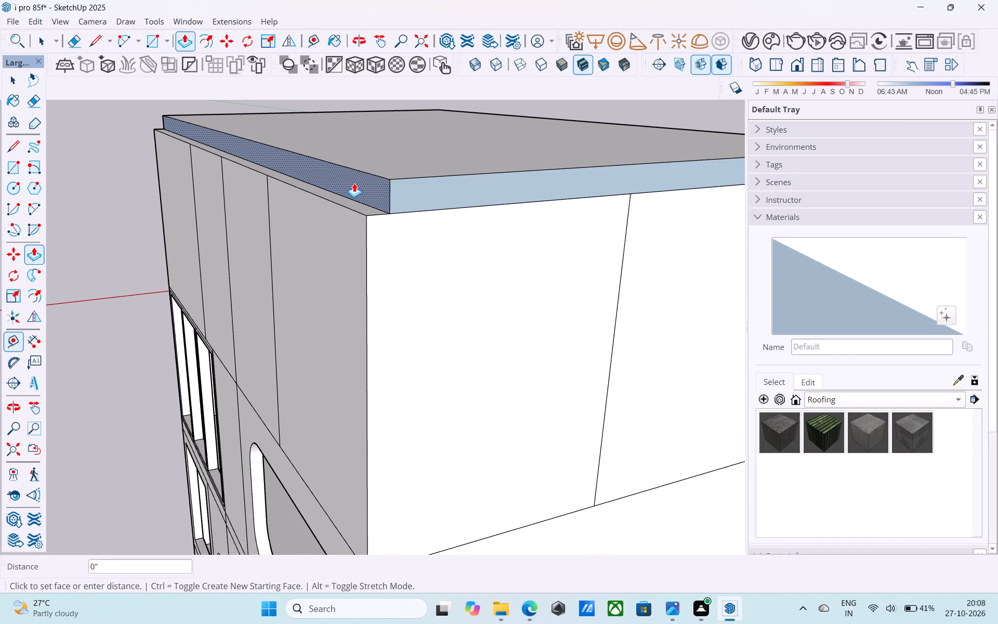
click(343, 231)
key(space)
Reverse the blue roof slab side faces above the undivided side wall and above the facade.
scroll(296, 221, down, 5)
middle_drag(248, 234, 922, 254)
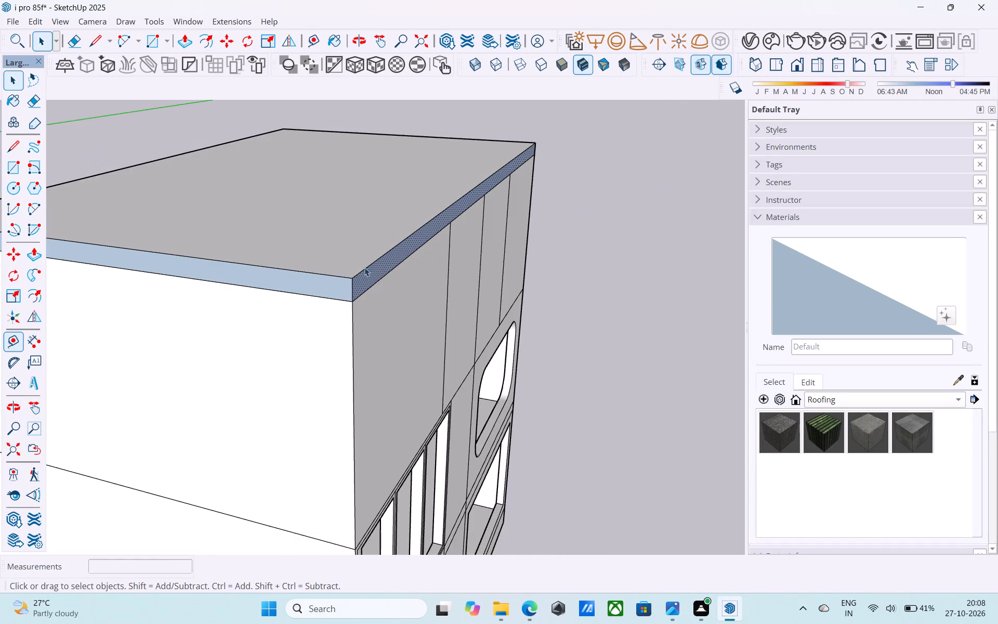
scroll(329, 278, up, 6)
click(327, 290)
right_click(327, 290)
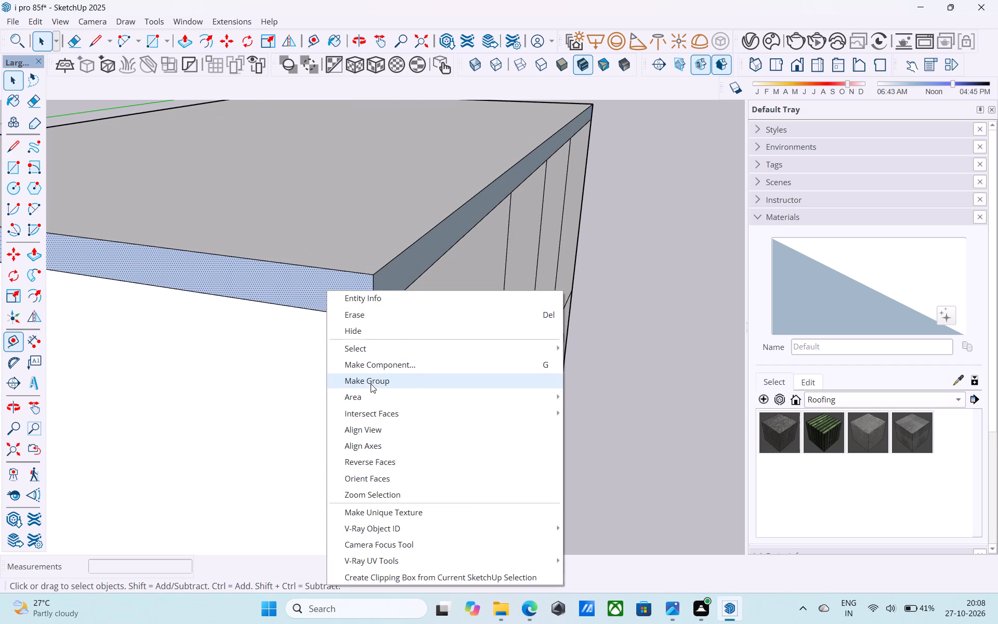
click(417, 460)
click(388, 283)
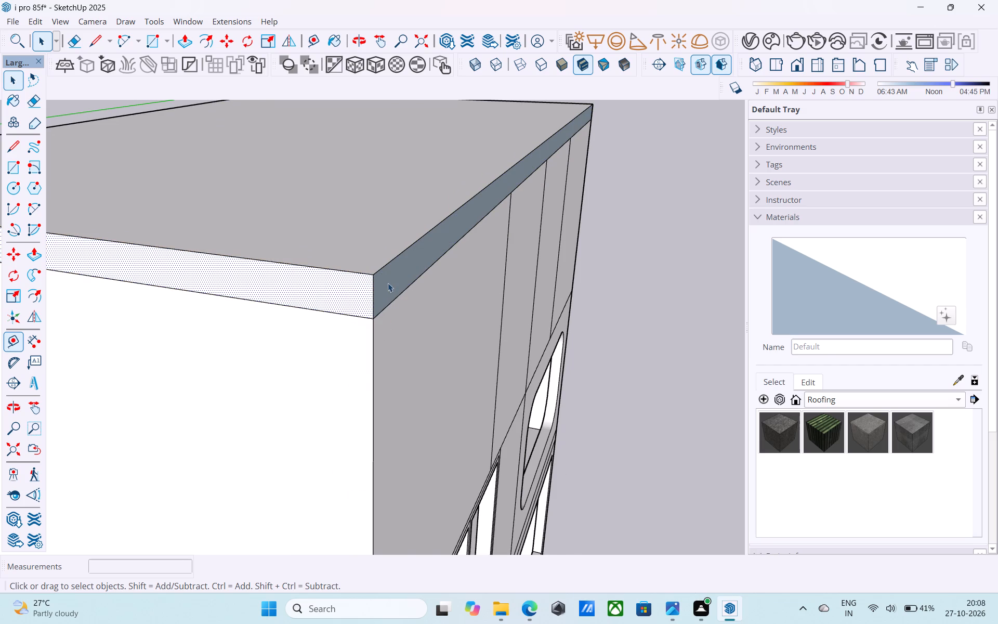
right_click(388, 283)
click(439, 456)
Reverse the blue roof slab side faces above the divided side wall and above the rear wall.
scroll(439, 452, down, 9)
middle_drag(401, 436, 602, 397)
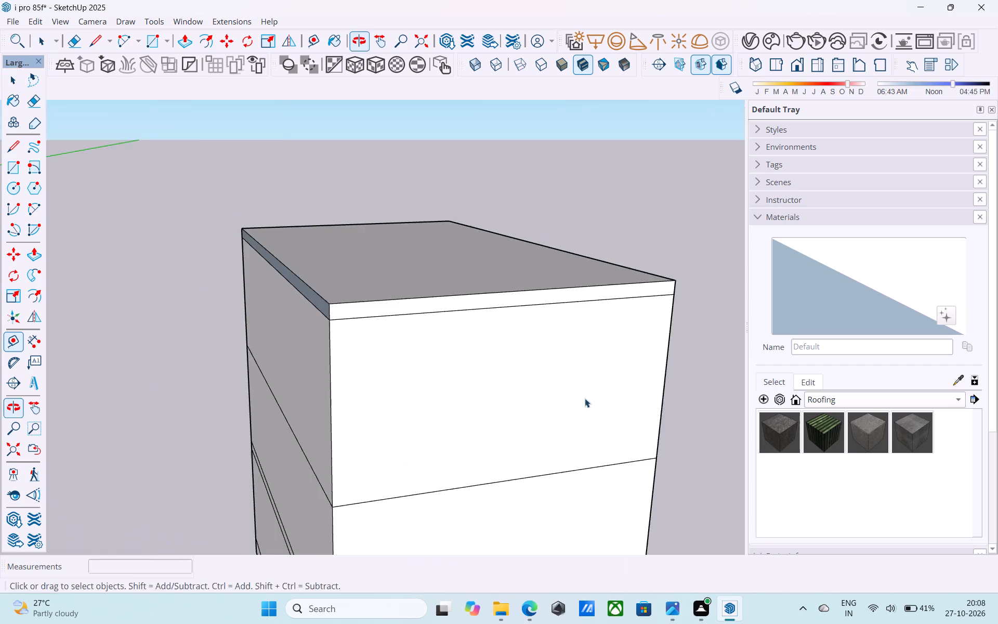
middle_drag(463, 400, 699, 425)
middle_drag(389, 407, 648, 422)
scroll(416, 249, up, 8)
click(438, 302)
right_click(438, 302)
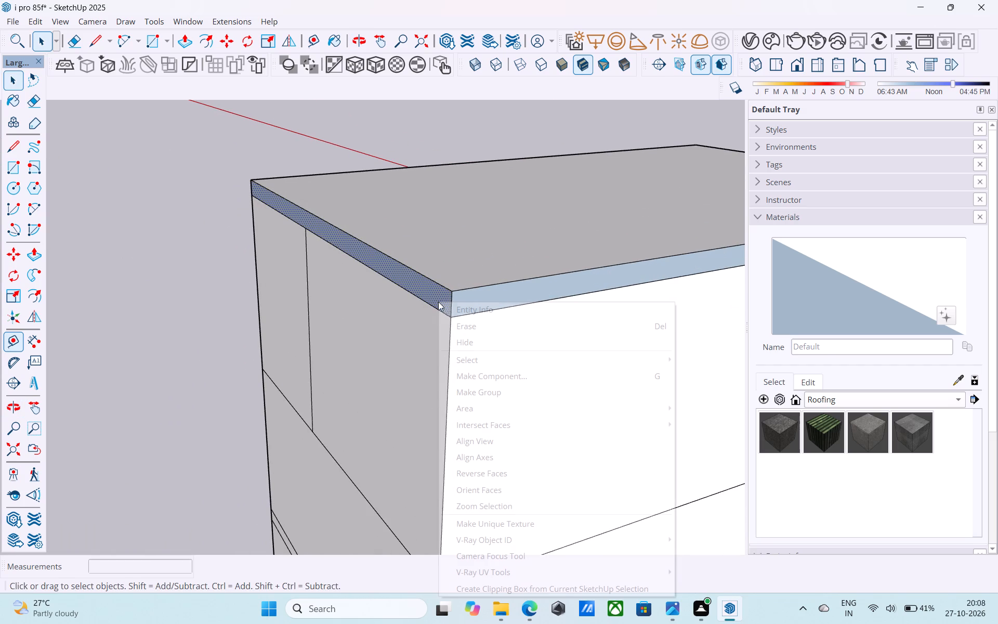
click(490, 470)
scroll(314, 359, down, 5)
middle_drag(421, 327, 465, 312)
scroll(463, 314, up, 4)
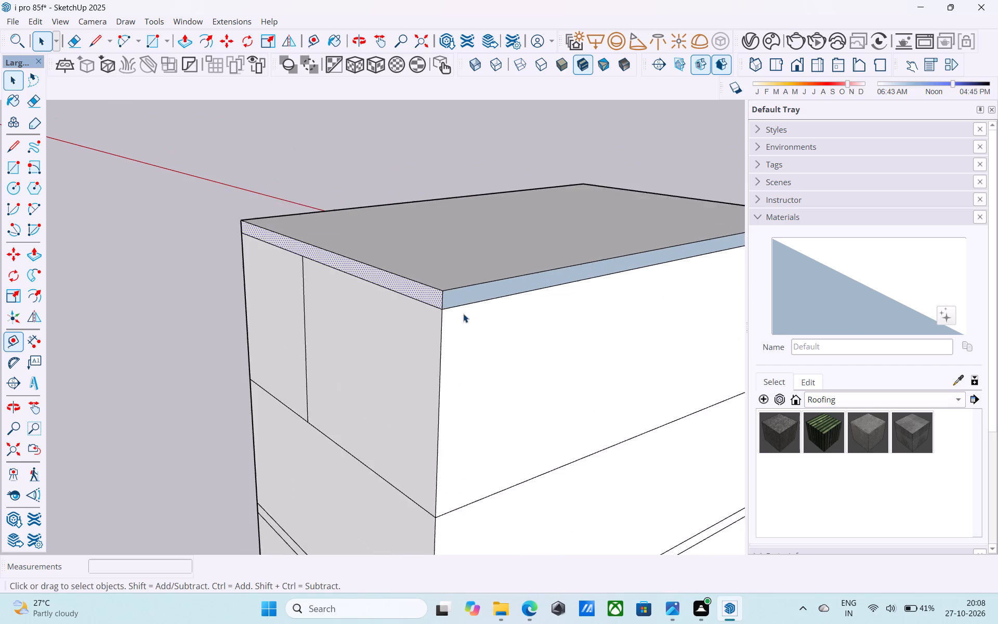
click(468, 289)
right_click(468, 289)
click(505, 458)
Examine the building with its new roof slab from above, from below and around the facade and side walls.
scroll(297, 354, down, 4)
middle_drag(254, 369, 741, 298)
middle_drag(422, 321, 765, 321)
middle_drag(528, 224, 520, 374)
scroll(511, 350, down, 3)
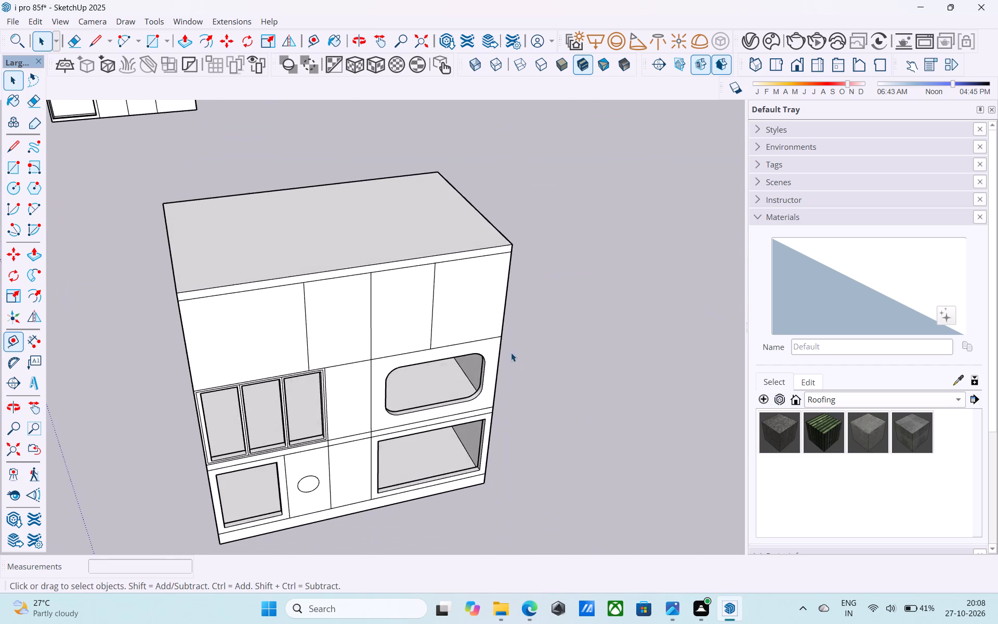
scroll(511, 353, down, 2)
middle_drag(511, 362, 507, 210)
scroll(375, 355, up, 5)
middle_drag(413, 381, 308, 233)
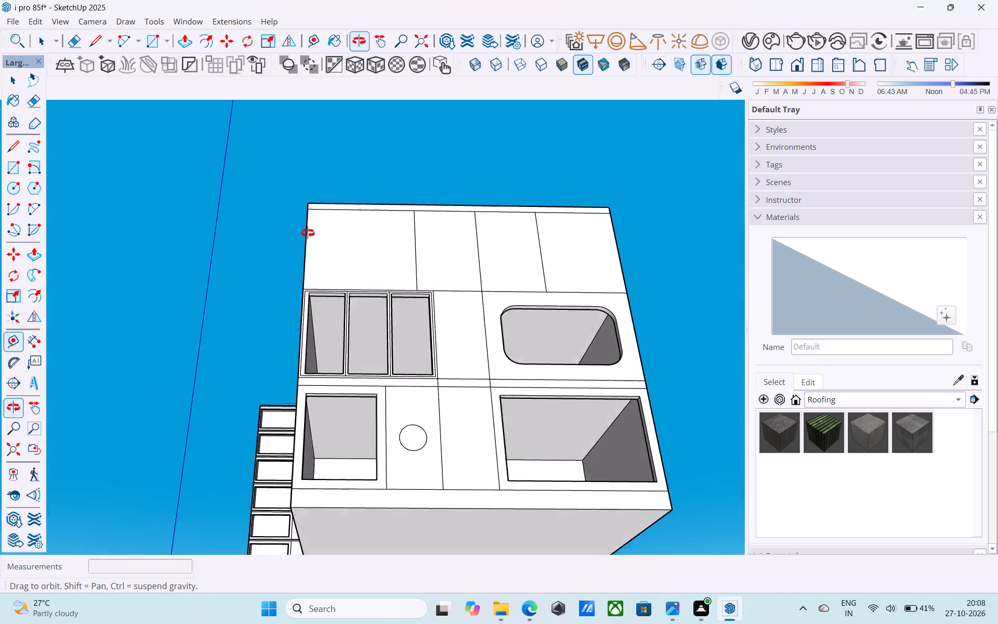
middle_drag(308, 233, 159, 286)
middle_drag(597, 288, 470, 376)
scroll(402, 324, down, 4)
middle_drag(398, 327, 456, 329)
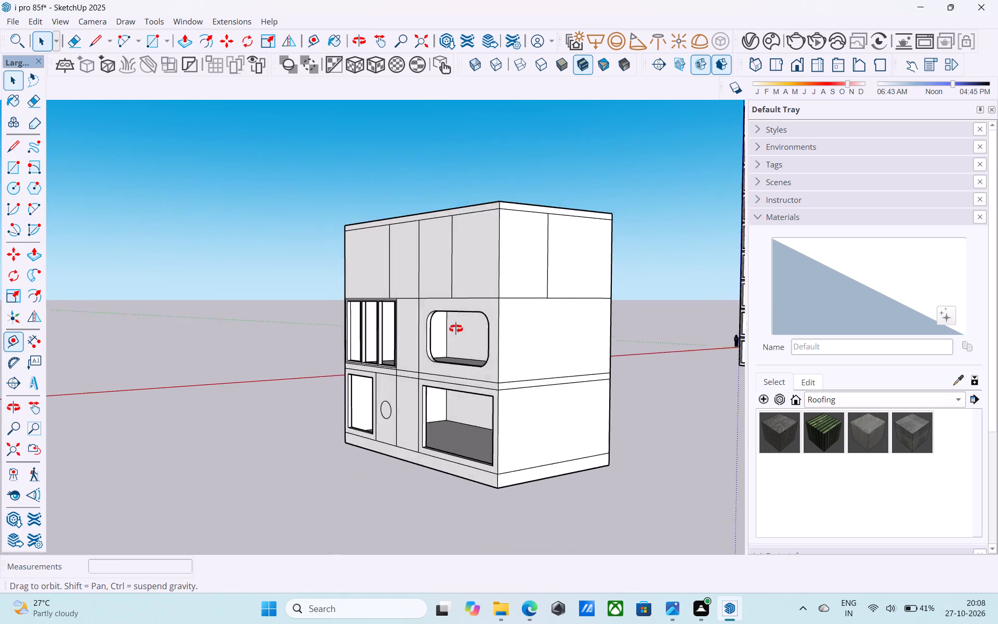
middle_drag(456, 329, 664, 310)
scroll(419, 346, up, 5)
scroll(419, 346, down, 1)
middle_drag(361, 401, 400, 254)
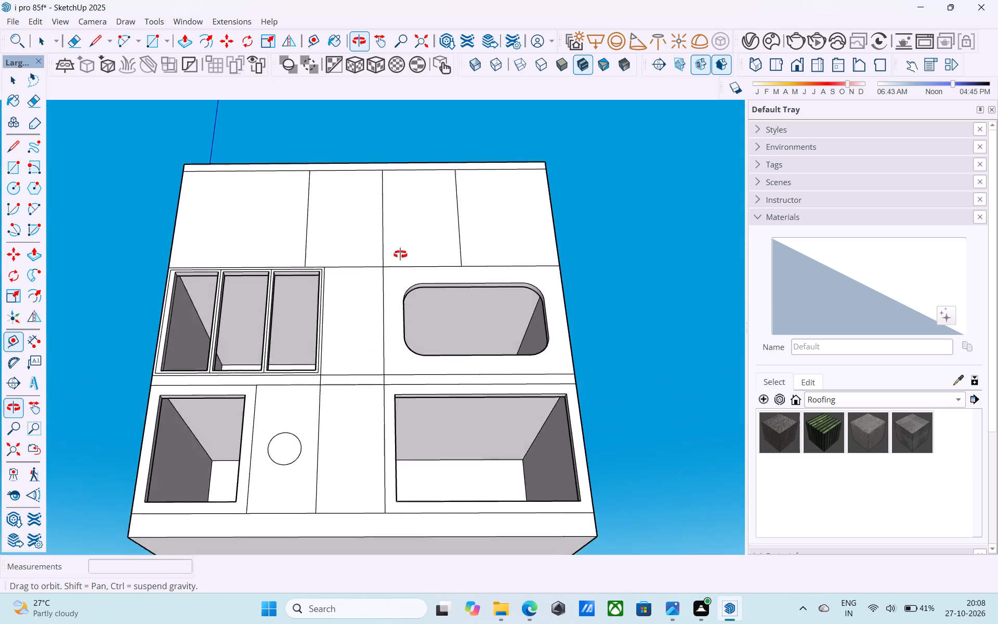
middle_drag(400, 254, 785, 452)
middle_drag(491, 217, 504, 243)
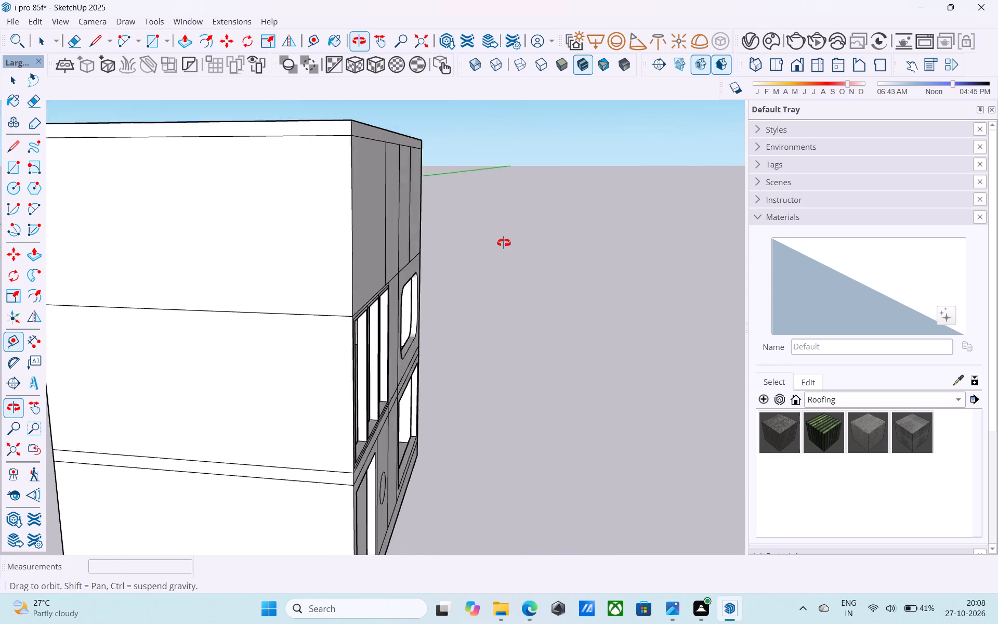
middle_drag(504, 243, 462, 194)
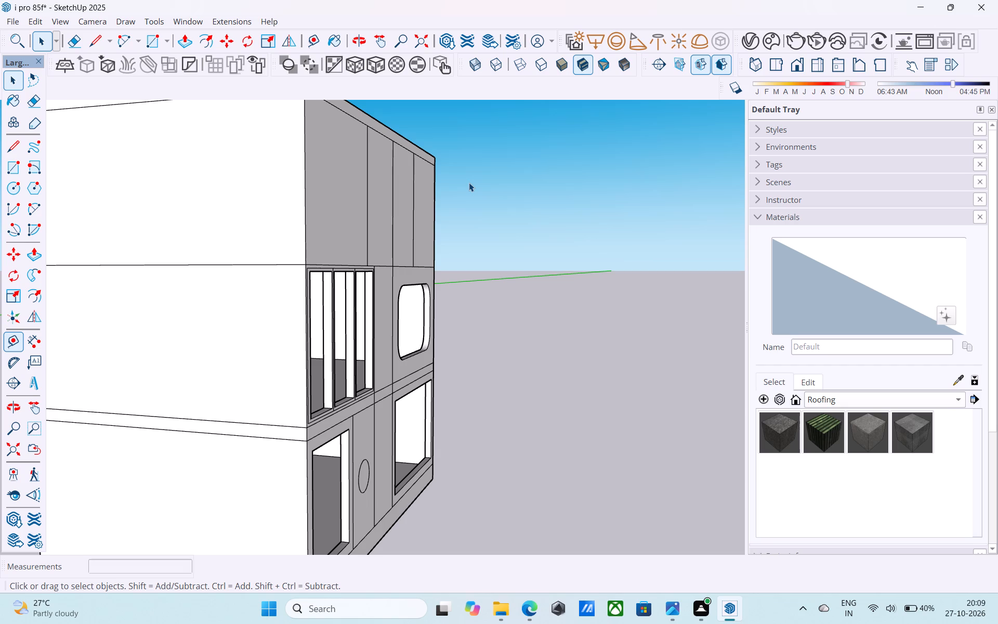
Examine the building's facade openings, side walls and roof from several angles.
scroll(521, 209, down, 6)
middle_drag(480, 237, 134, 285)
scroll(308, 313, up, 6)
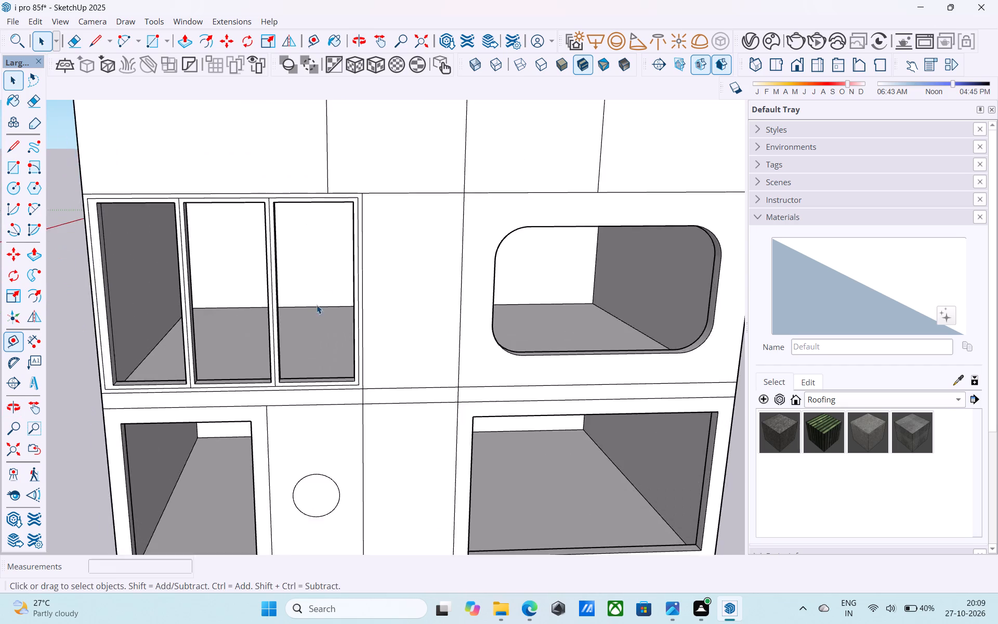
scroll(323, 295, down, 5)
middle_drag(326, 291, 122, 265)
middle_drag(425, 345, 396, 307)
scroll(356, 289, up, 6)
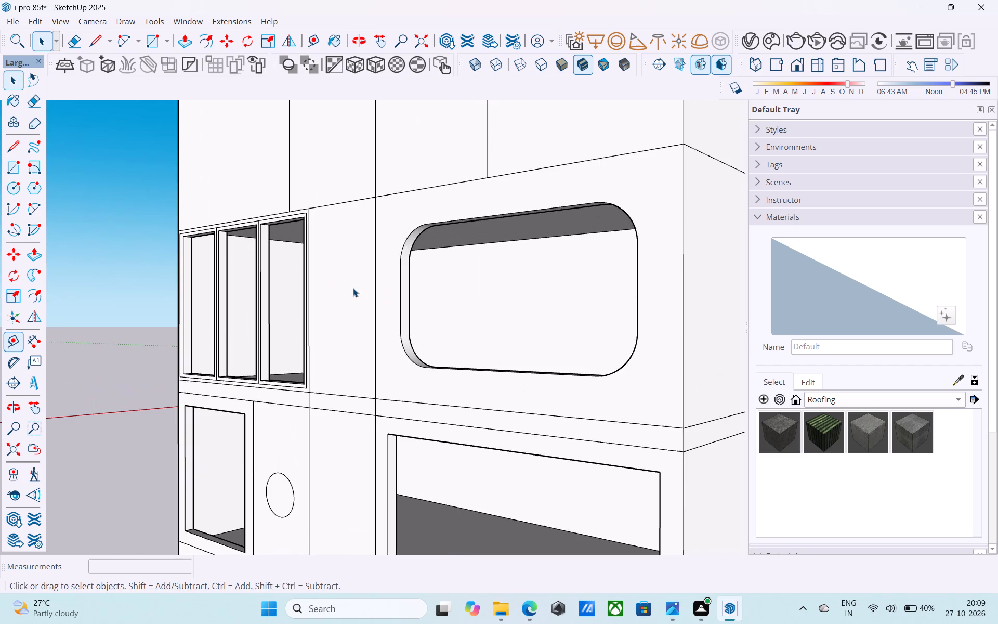
middle_drag(370, 317, 288, 357)
middle_drag(411, 311, 376, 324)
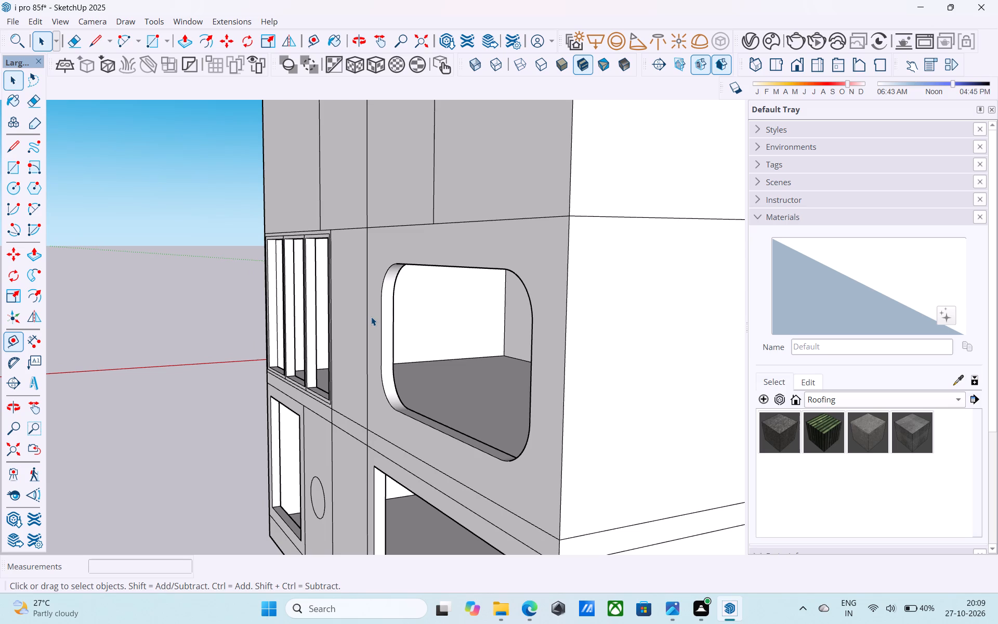
scroll(418, 306, down, 6)
middle_drag(423, 306, 437, 386)
shift+middle_drag(458, 260, 440, 293)
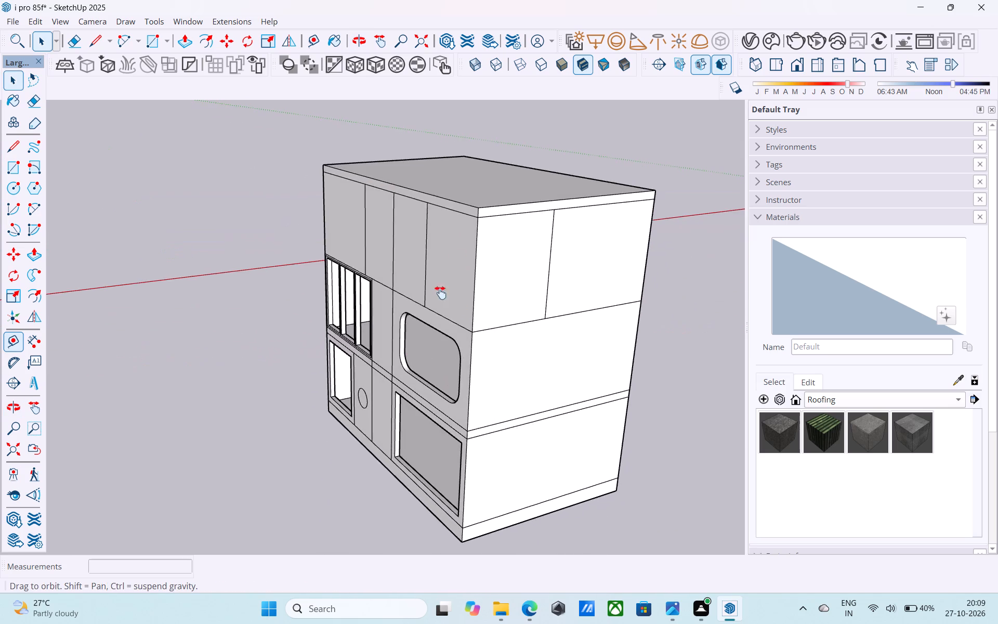
shift+middle_drag(440, 293, 396, 397)
scroll(463, 335, up, 4)
scroll(454, 324, down, 3)
shift+middle_drag(442, 330, 641, 289)
Offset the roof slab's top face 9" inward to outline the walls of another storey.
scroll(641, 289, down, 1)
shift+middle_drag(462, 240, 470, 296)
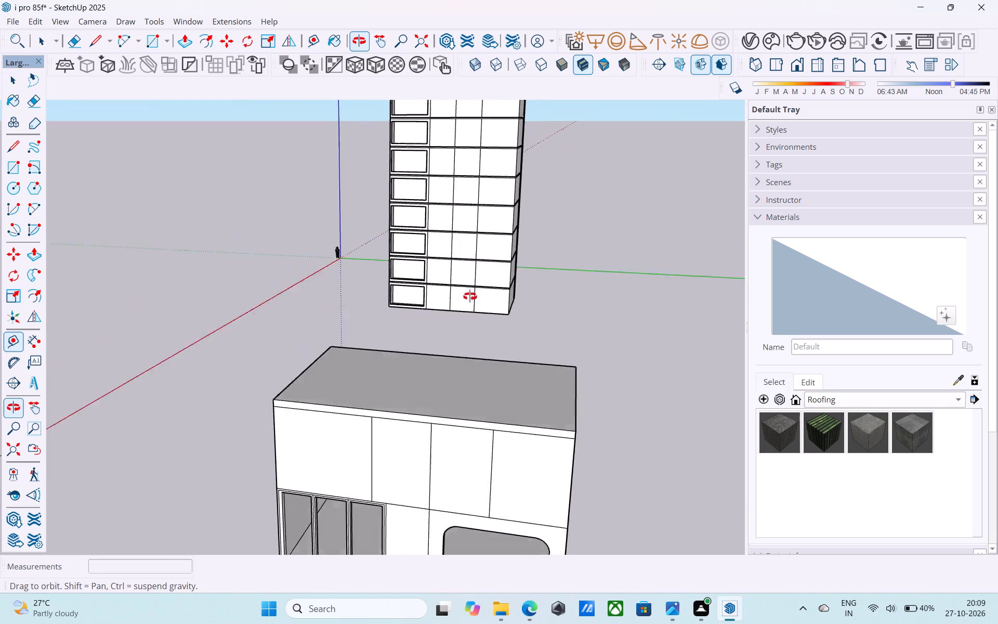
shift+middle_drag(470, 296, 293, 303)
shift+middle_drag(350, 401, 360, 376)
click(360, 376)
scroll(369, 366, up, 4)
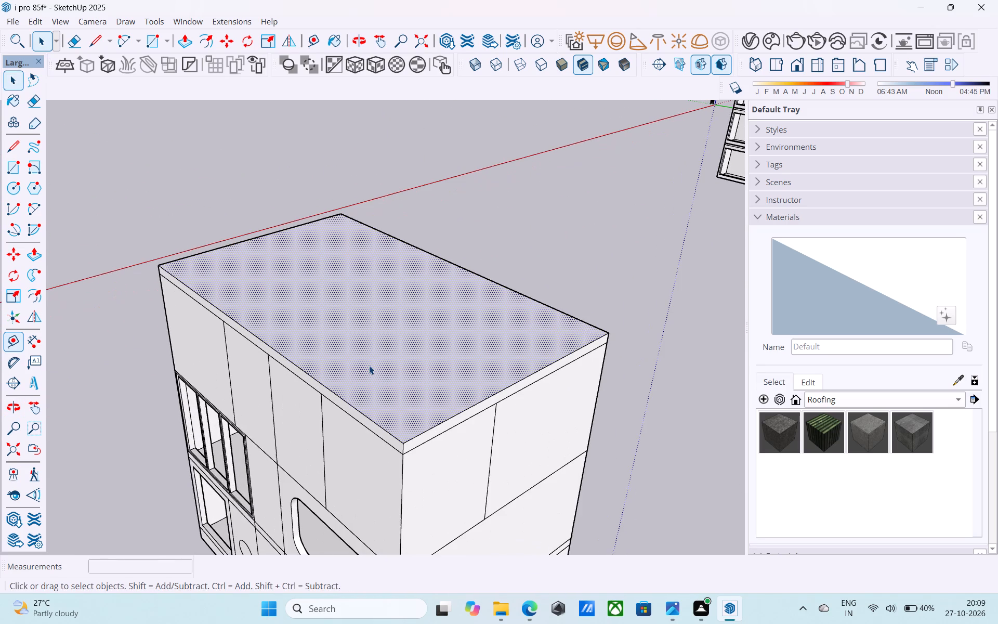
key(f)
click(369, 366)
text(9")
key(Return)
key(space)
Pull the 9" perimeter strip on the roof up 12' to form the new storey's walls.
scroll(349, 420, up, 4)
key(p)
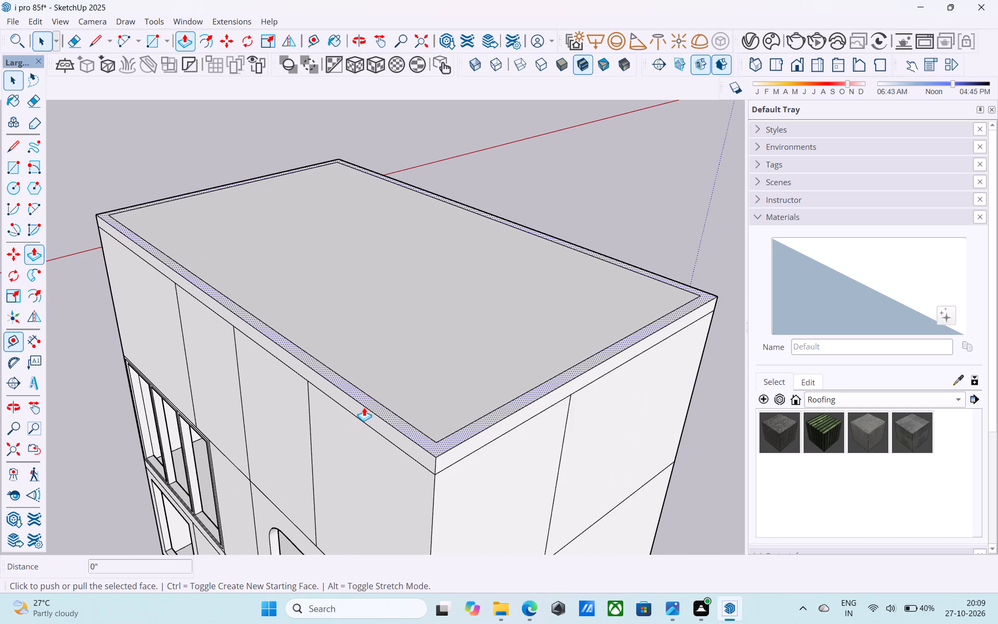
click(363, 401)
text(12')
key(Return)
key(space)
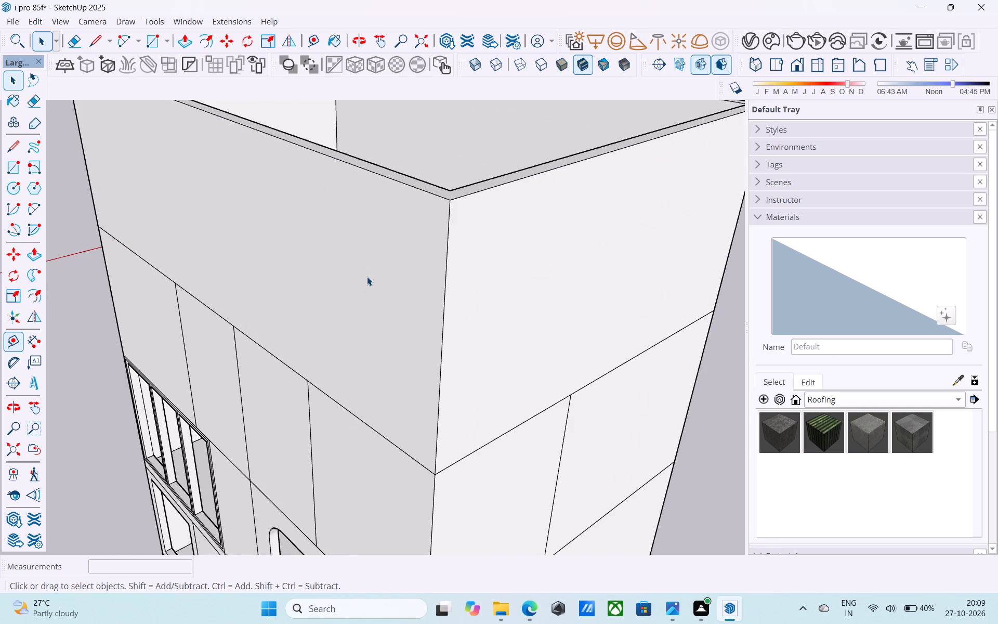
Draw a rectangle between opposite inner corners of the new walls to close the open top.
scroll(417, 390, down, 5)
middle_drag(373, 431, 406, 370)
scroll(318, 438, down, 4)
middle_drag(312, 443, 312, 444)
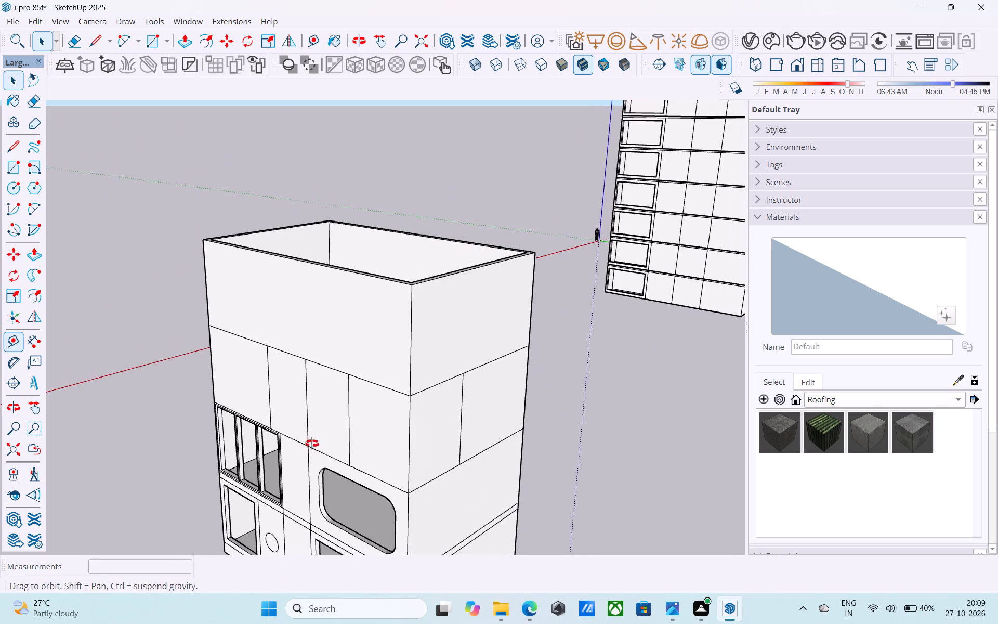
middle_drag(312, 444, 268, 488)
middle_drag(345, 341, 343, 430)
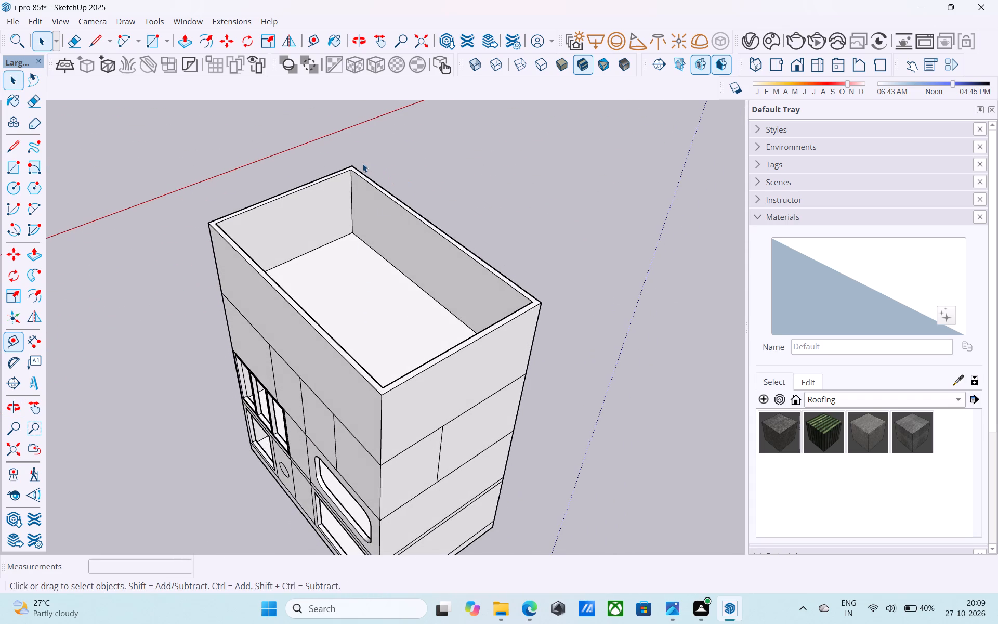
scroll(362, 163, up, 4)
key(r)
click(337, 178)
scroll(342, 172, down, 4)
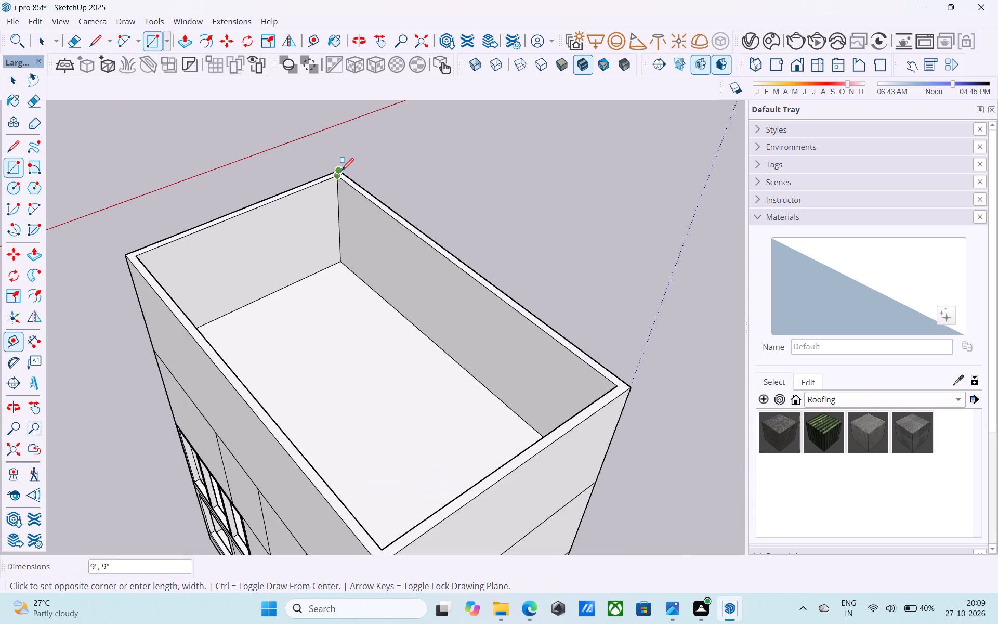
scroll(342, 172, down, 2)
shift+middle_drag(344, 518, 329, 439)
scroll(334, 470, up, 3)
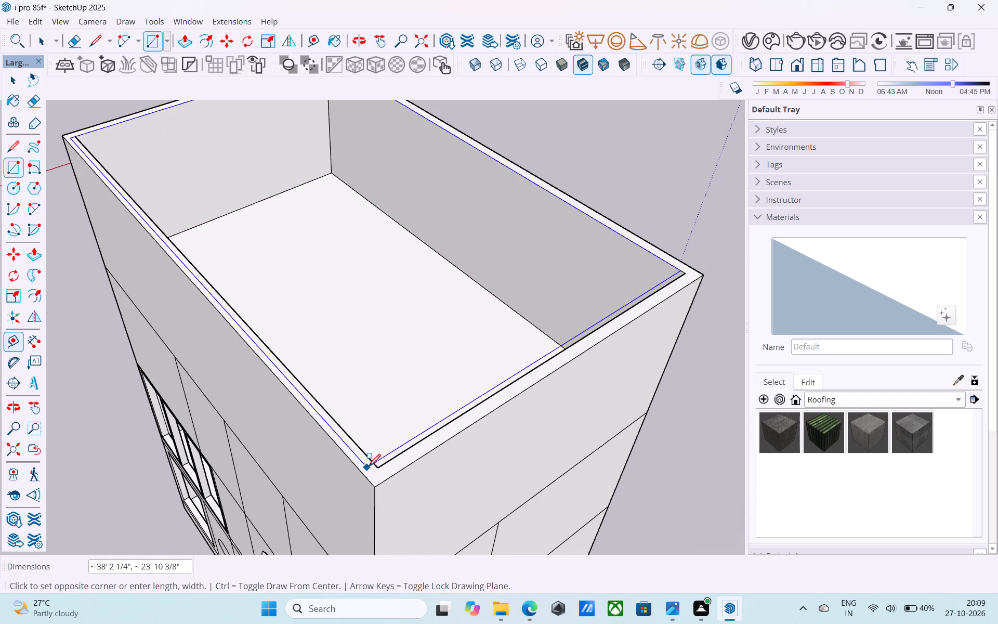
click(376, 466)
Reverse the new face that closes the top of the walls.
scroll(374, 395, down, 4)
shift+middle_drag(370, 396, 258, 441)
key(space)
click(283, 420)
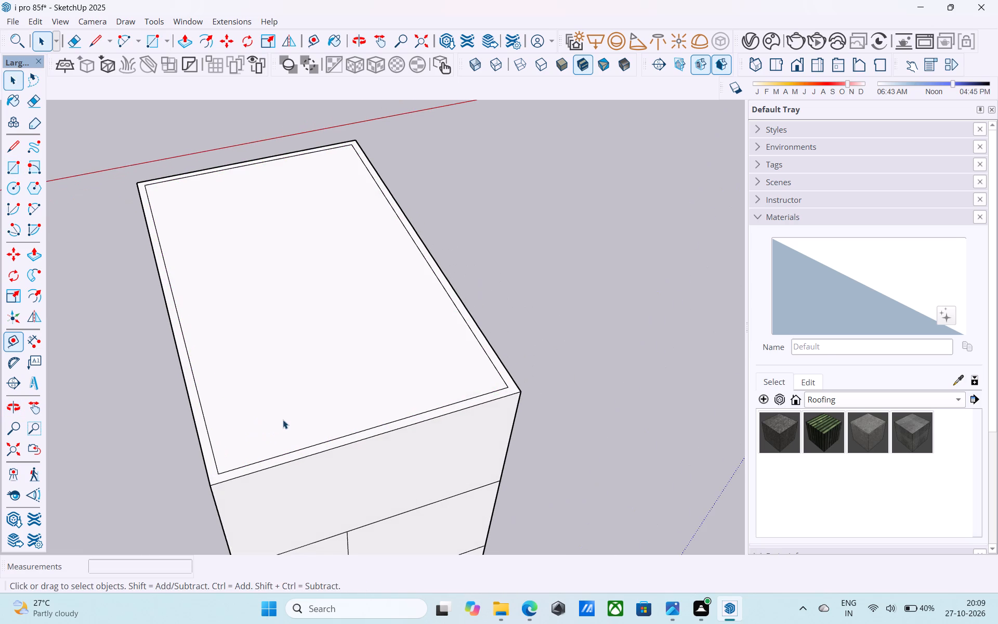
right_click(283, 420)
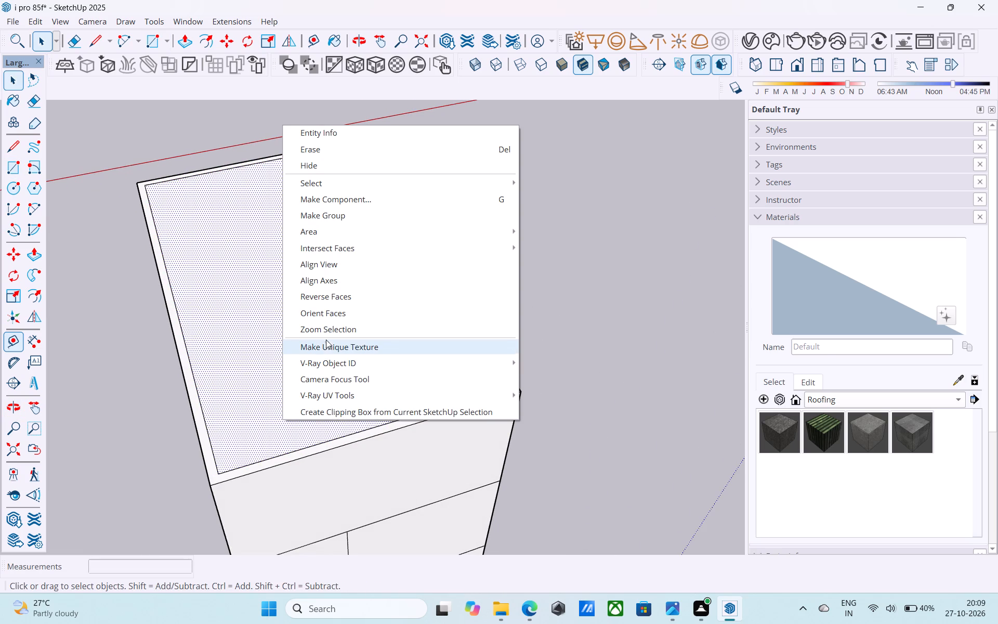
click(334, 300)
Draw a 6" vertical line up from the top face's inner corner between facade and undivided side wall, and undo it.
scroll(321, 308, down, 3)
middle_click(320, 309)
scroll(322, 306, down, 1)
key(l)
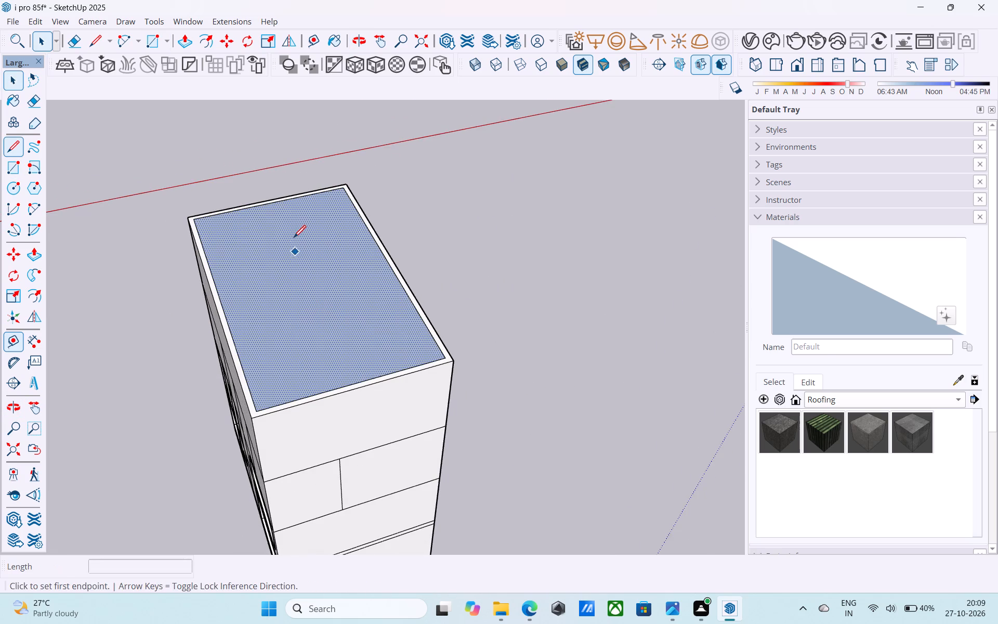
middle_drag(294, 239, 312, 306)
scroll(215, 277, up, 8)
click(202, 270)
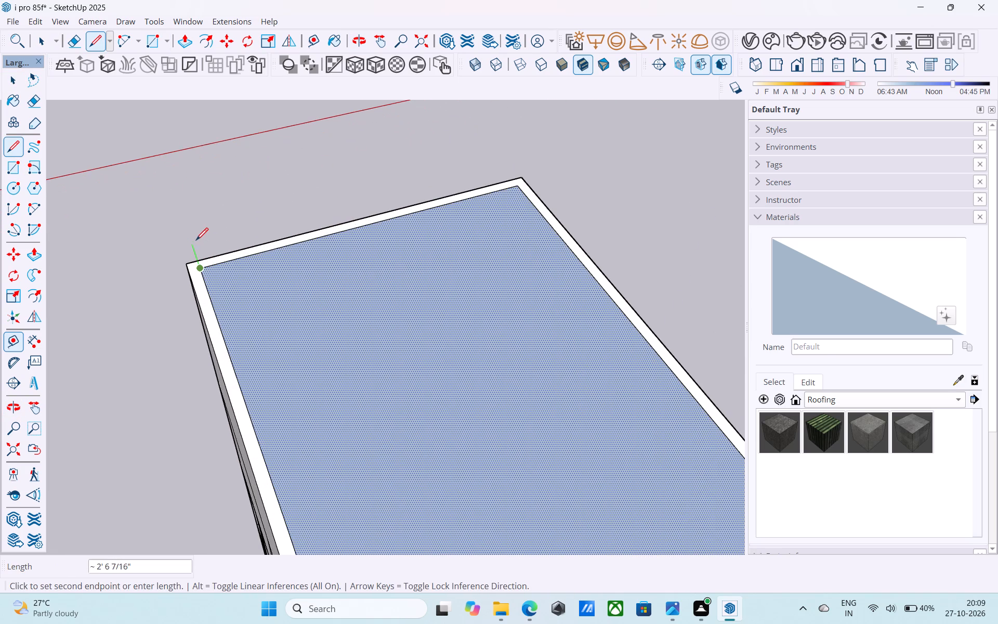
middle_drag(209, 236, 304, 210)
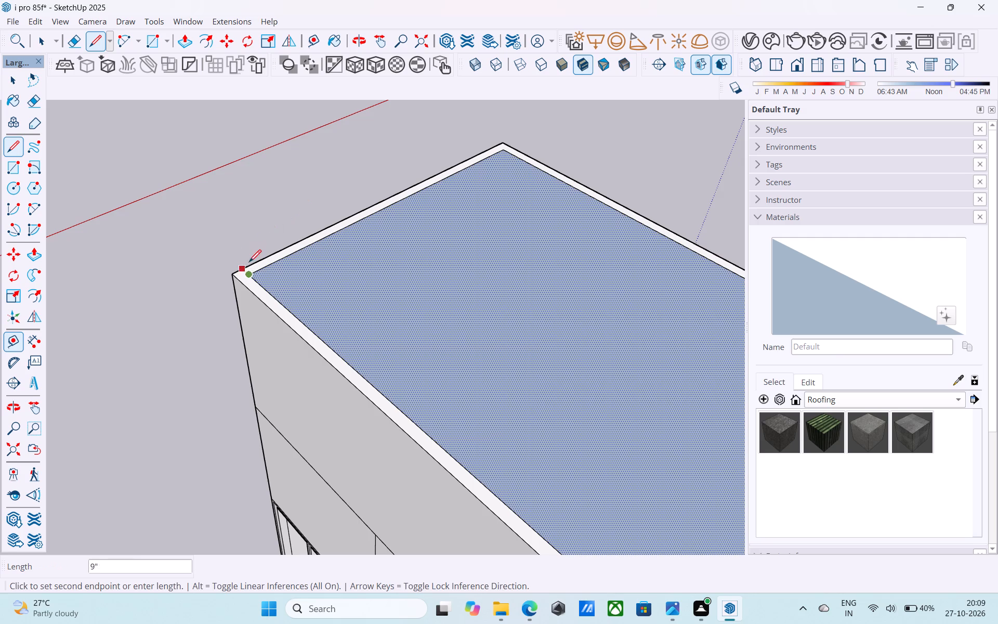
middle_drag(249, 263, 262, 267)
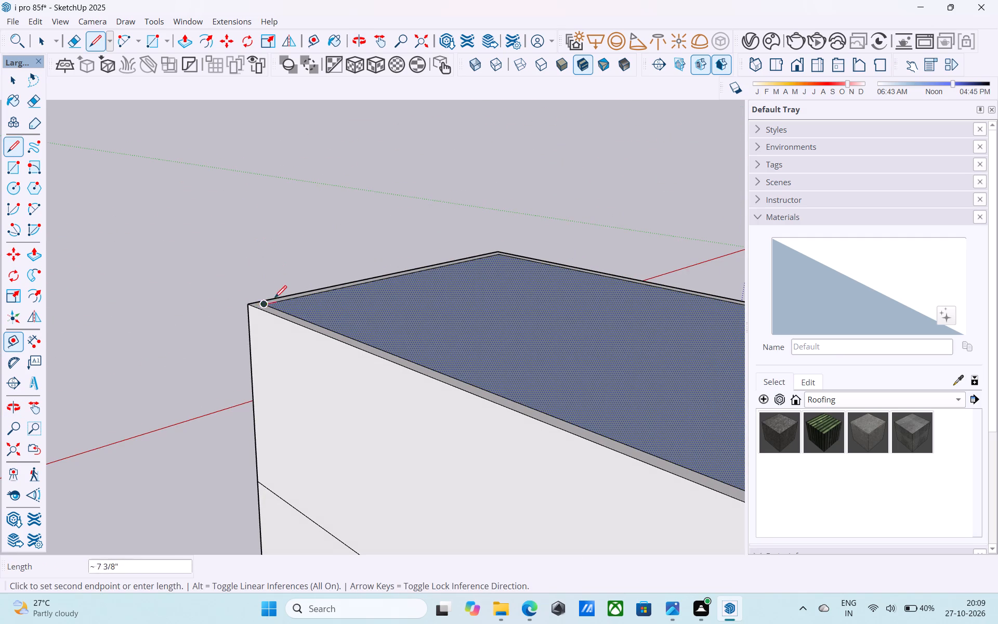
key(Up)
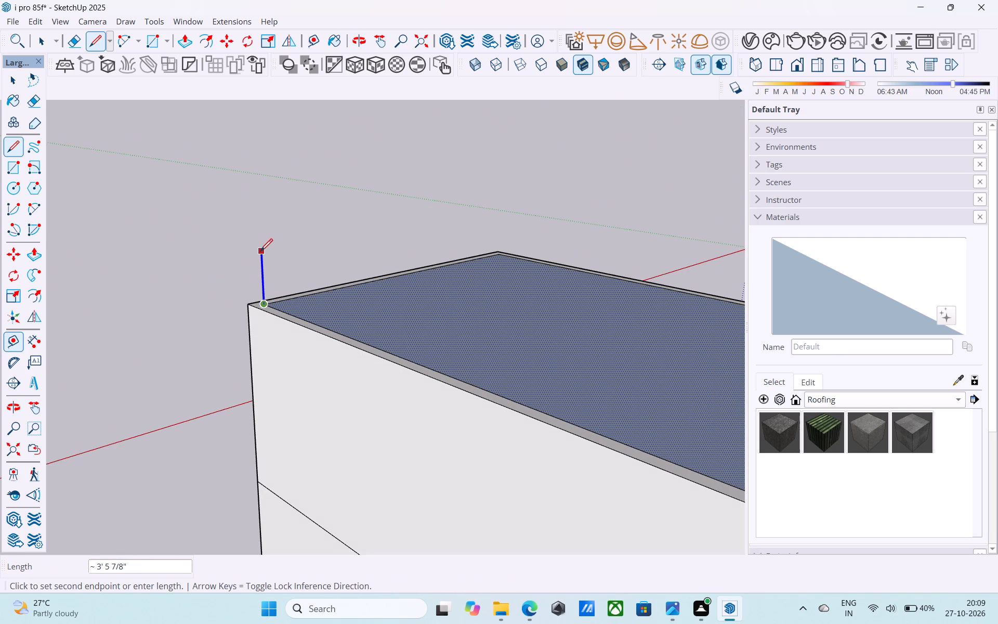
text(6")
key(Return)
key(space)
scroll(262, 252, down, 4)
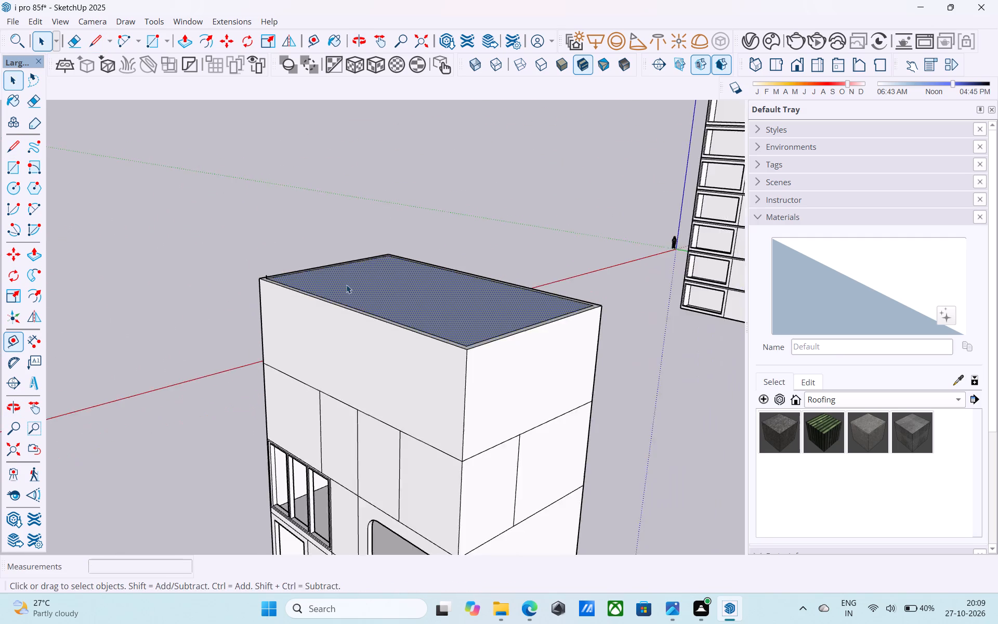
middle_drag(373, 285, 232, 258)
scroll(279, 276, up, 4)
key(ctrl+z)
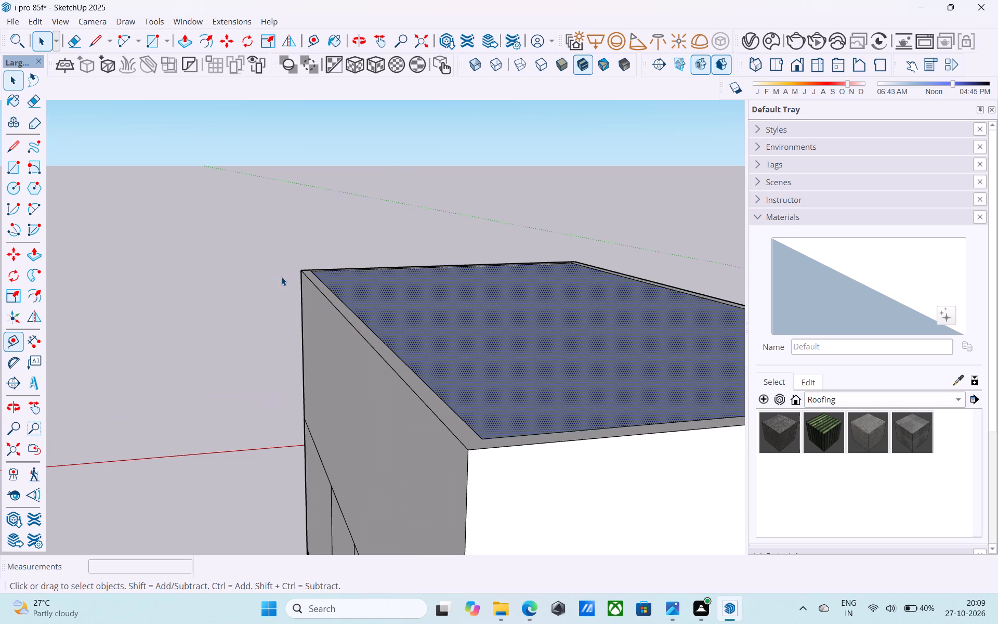
Draw a 1' vertical line up from the top face's inner corner between the facade and the undivided side wall.
middle_drag(324, 290, 389, 365)
key(l)
scroll(323, 296, up, 8)
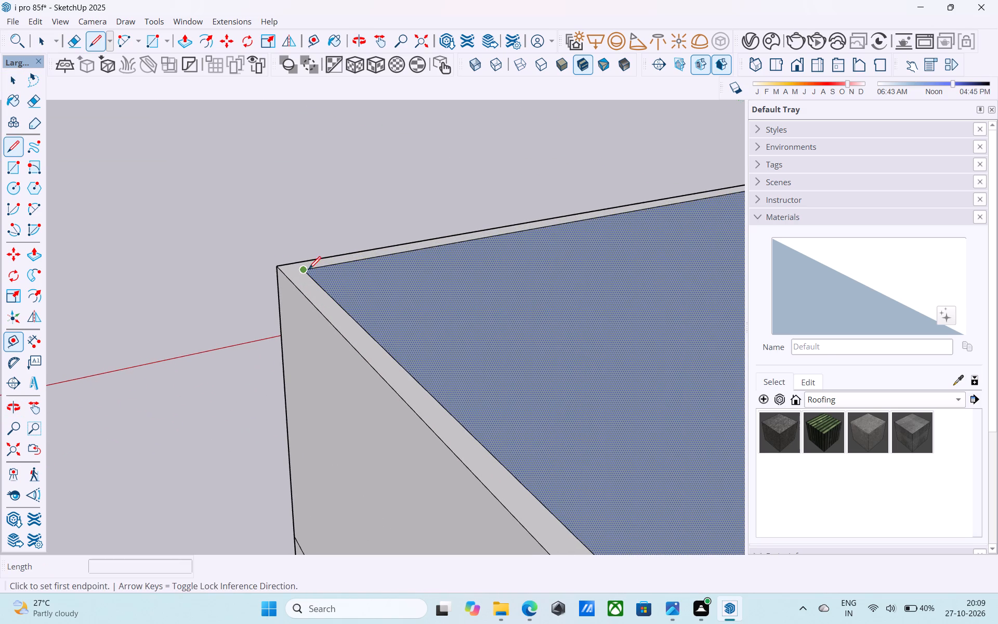
click(309, 270)
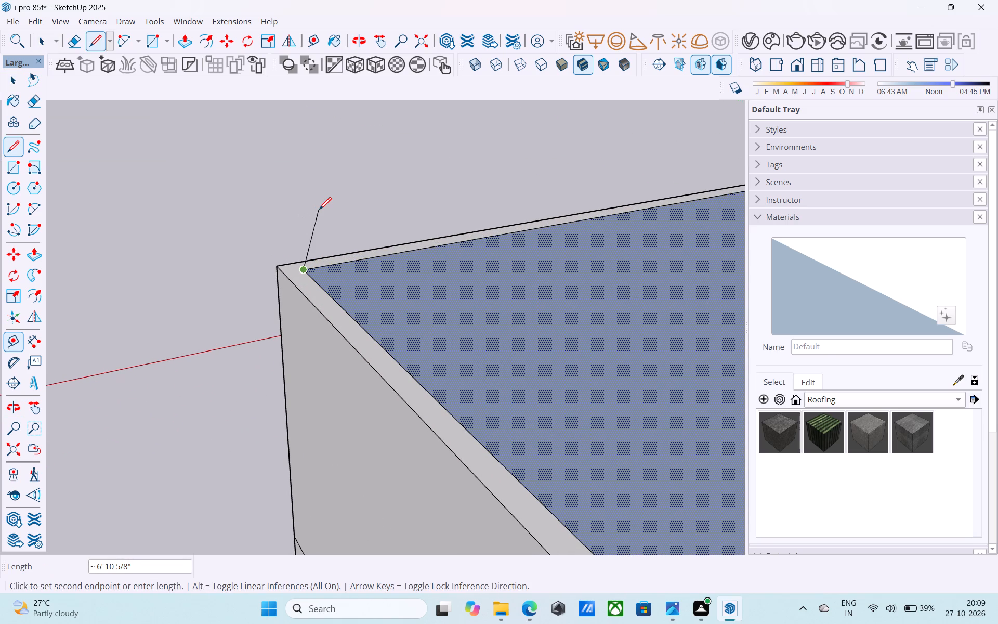
key(Up)
text(1')
key(Return)
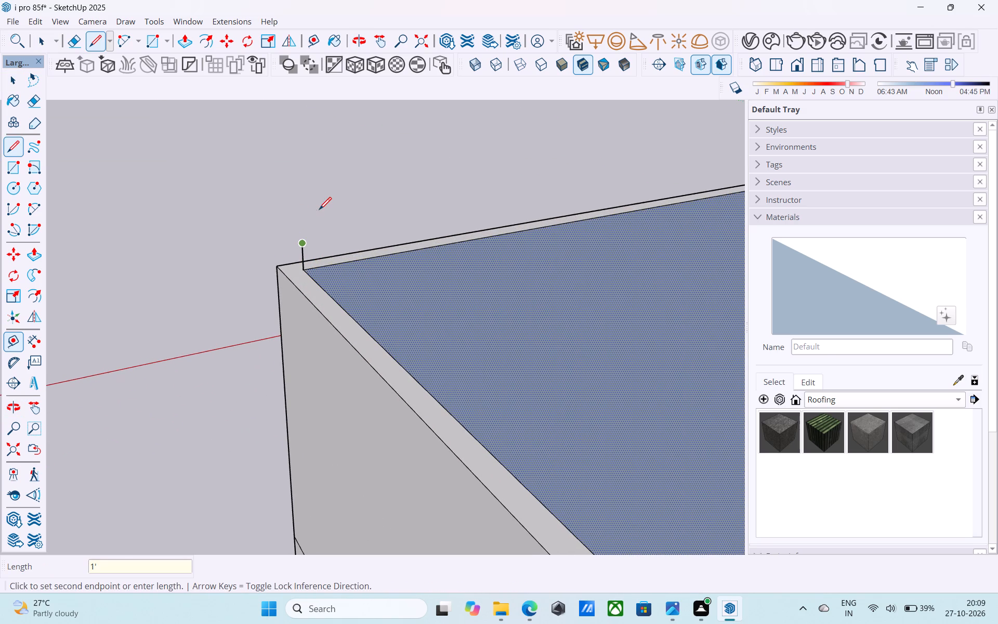
key(l)
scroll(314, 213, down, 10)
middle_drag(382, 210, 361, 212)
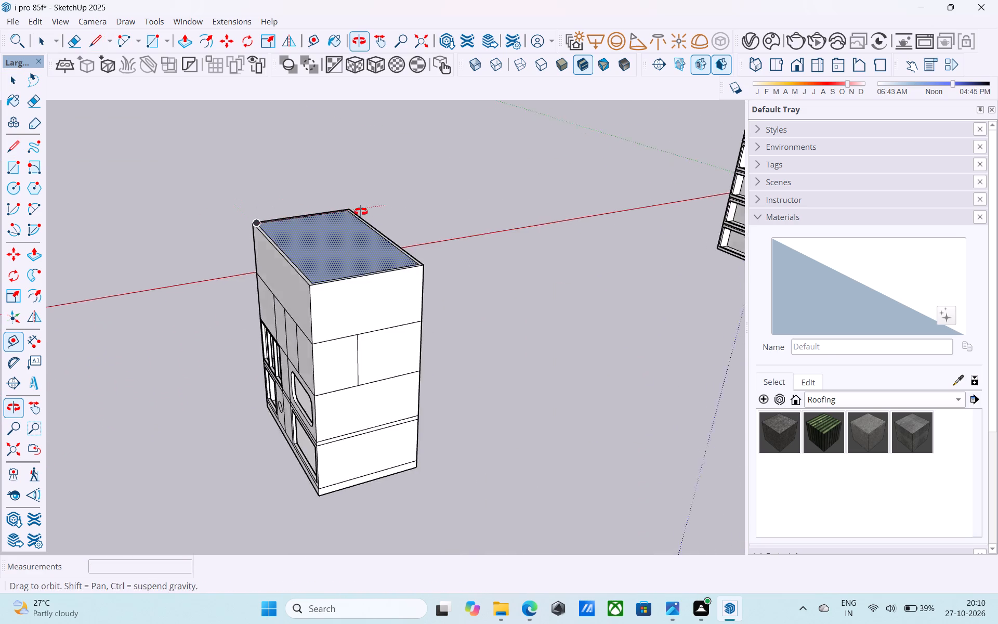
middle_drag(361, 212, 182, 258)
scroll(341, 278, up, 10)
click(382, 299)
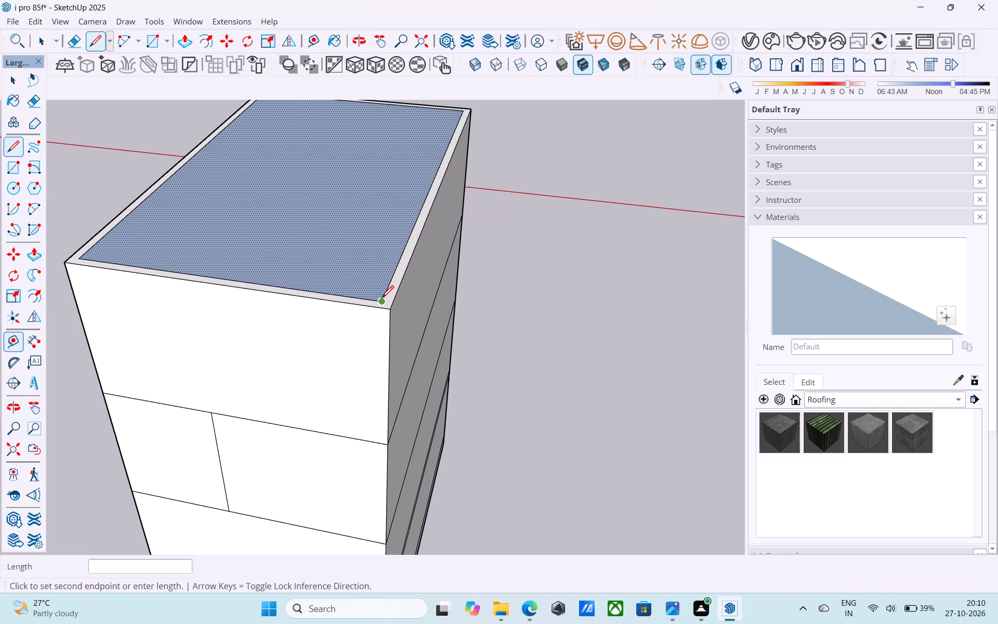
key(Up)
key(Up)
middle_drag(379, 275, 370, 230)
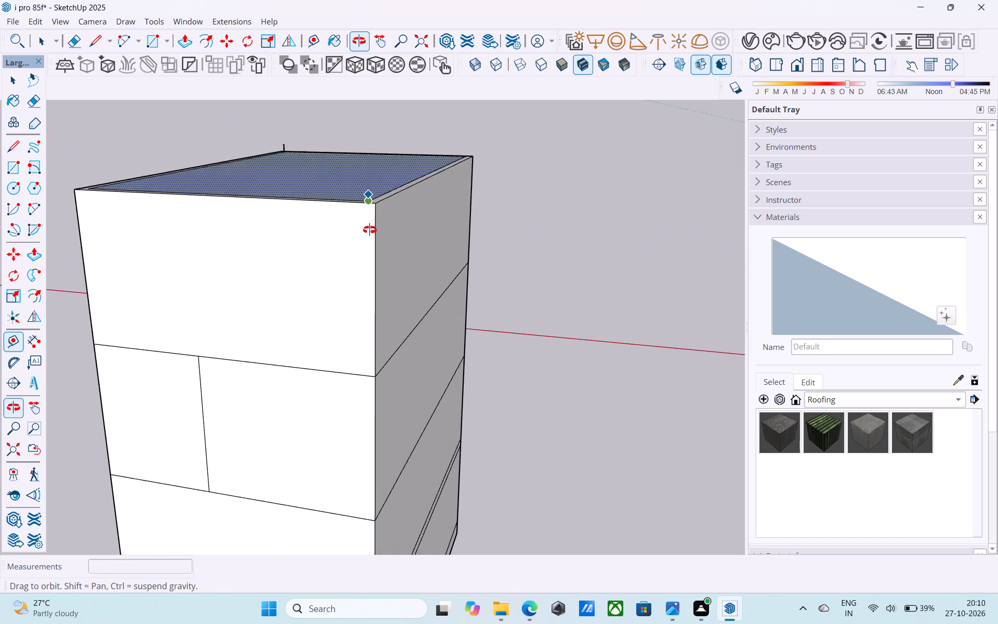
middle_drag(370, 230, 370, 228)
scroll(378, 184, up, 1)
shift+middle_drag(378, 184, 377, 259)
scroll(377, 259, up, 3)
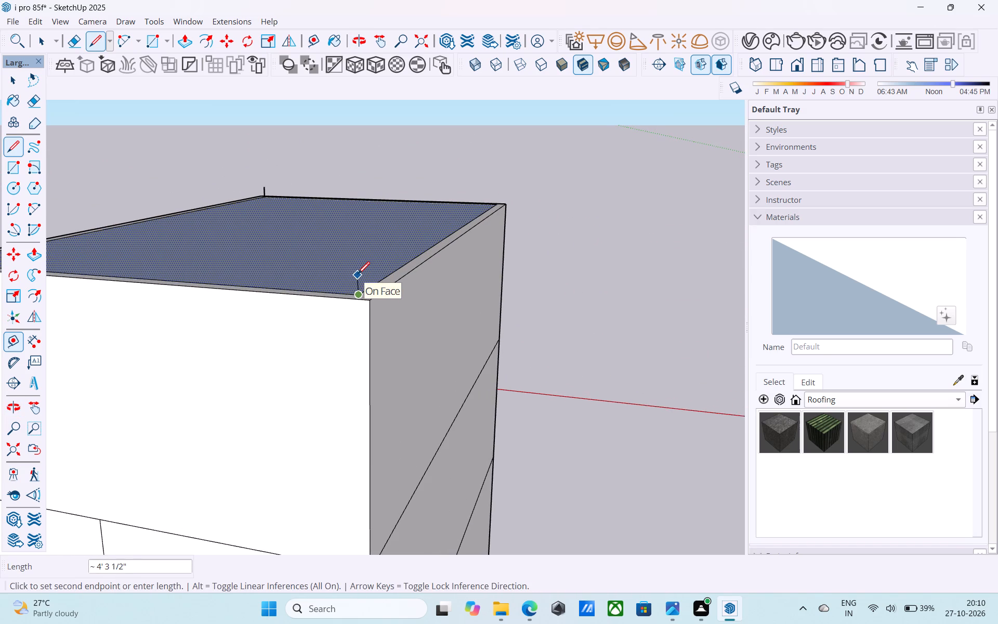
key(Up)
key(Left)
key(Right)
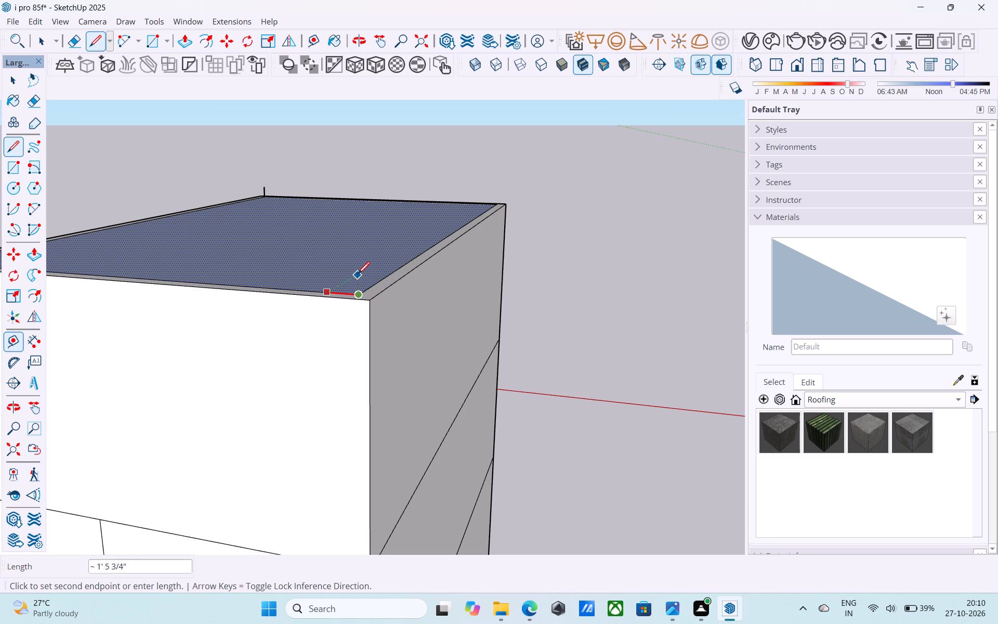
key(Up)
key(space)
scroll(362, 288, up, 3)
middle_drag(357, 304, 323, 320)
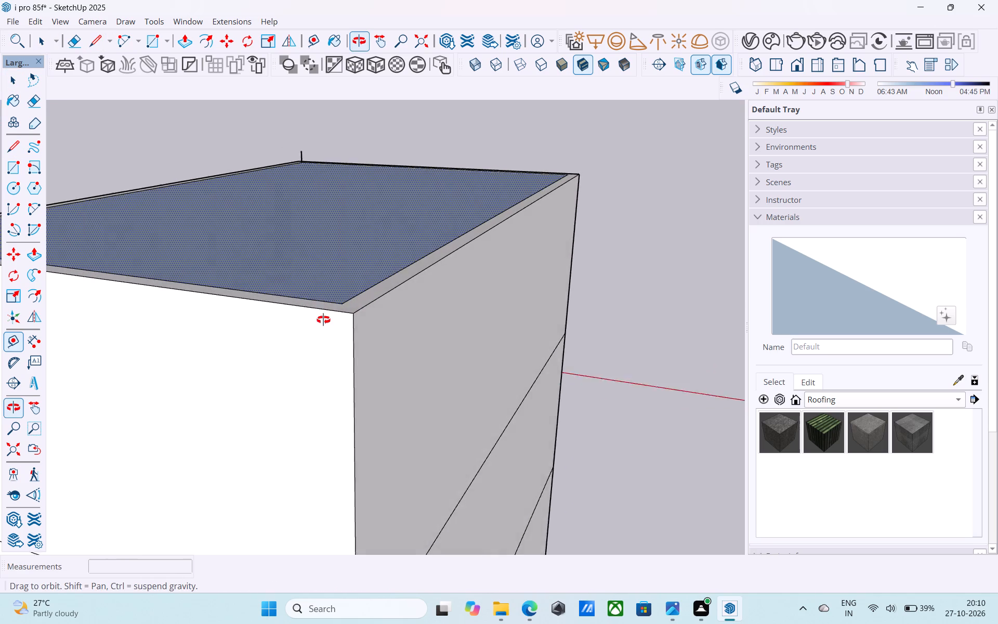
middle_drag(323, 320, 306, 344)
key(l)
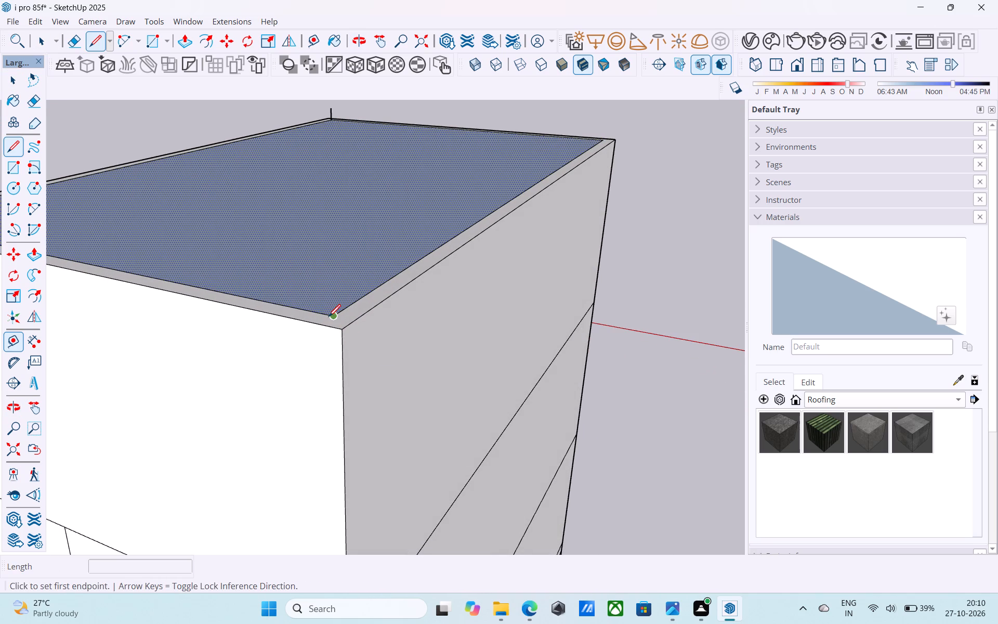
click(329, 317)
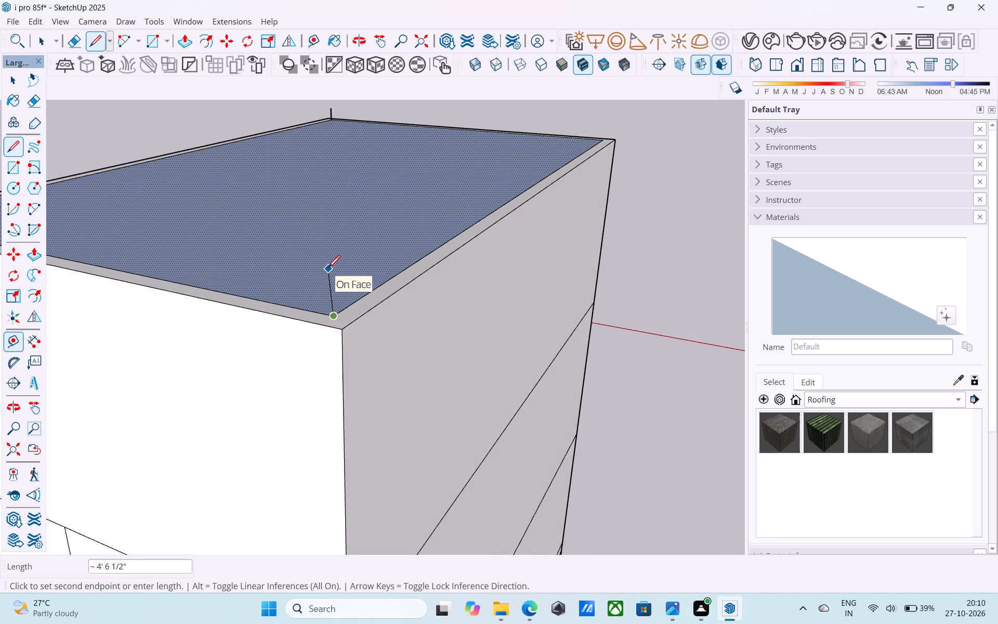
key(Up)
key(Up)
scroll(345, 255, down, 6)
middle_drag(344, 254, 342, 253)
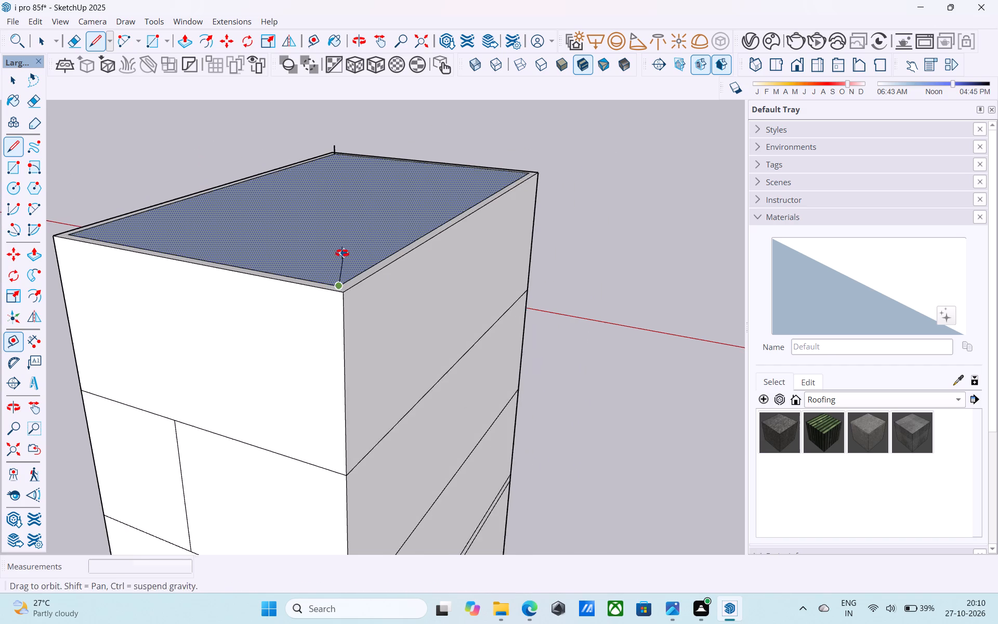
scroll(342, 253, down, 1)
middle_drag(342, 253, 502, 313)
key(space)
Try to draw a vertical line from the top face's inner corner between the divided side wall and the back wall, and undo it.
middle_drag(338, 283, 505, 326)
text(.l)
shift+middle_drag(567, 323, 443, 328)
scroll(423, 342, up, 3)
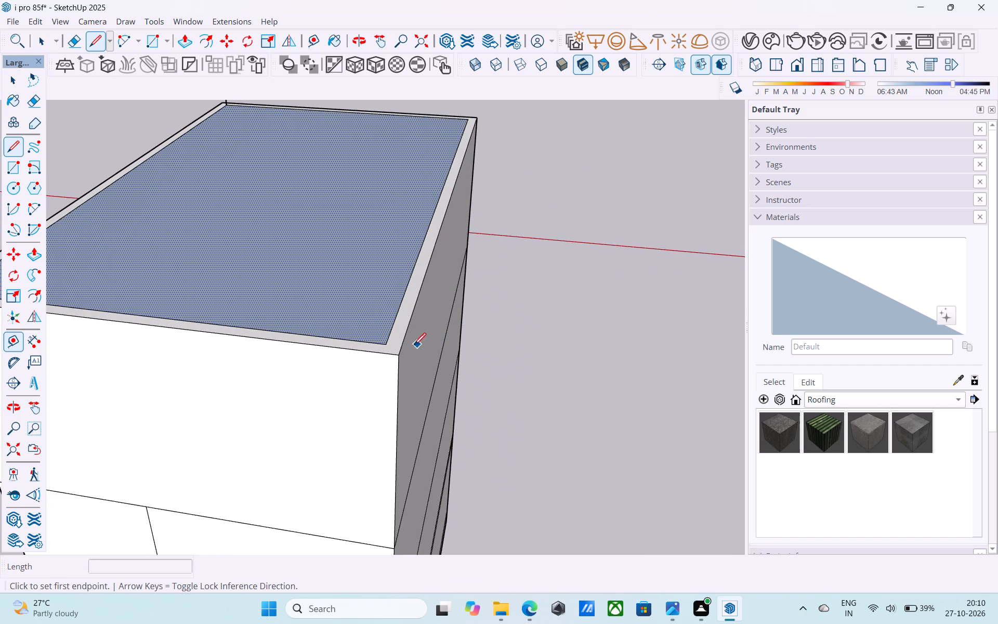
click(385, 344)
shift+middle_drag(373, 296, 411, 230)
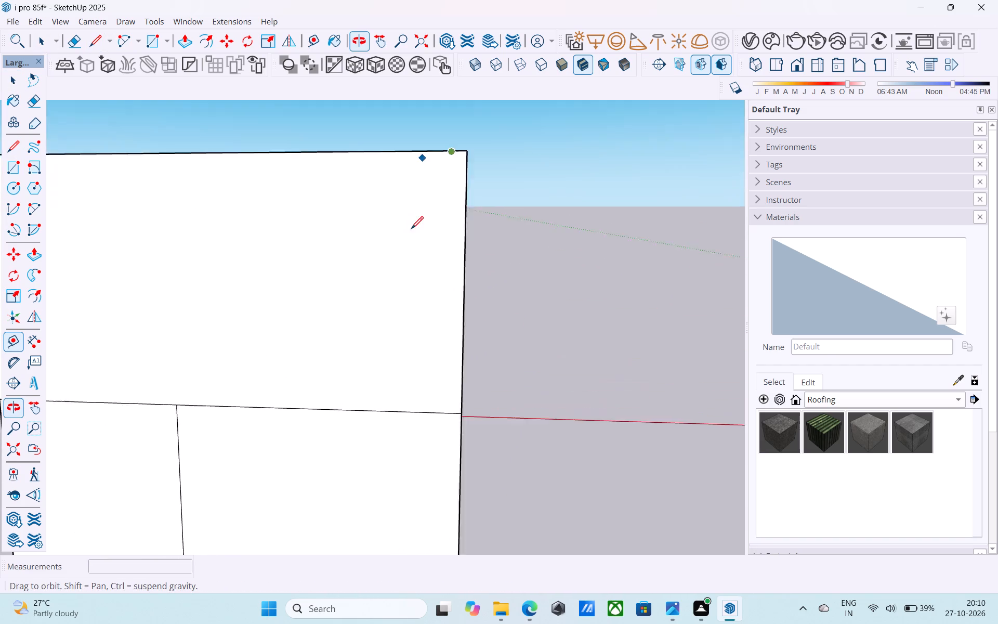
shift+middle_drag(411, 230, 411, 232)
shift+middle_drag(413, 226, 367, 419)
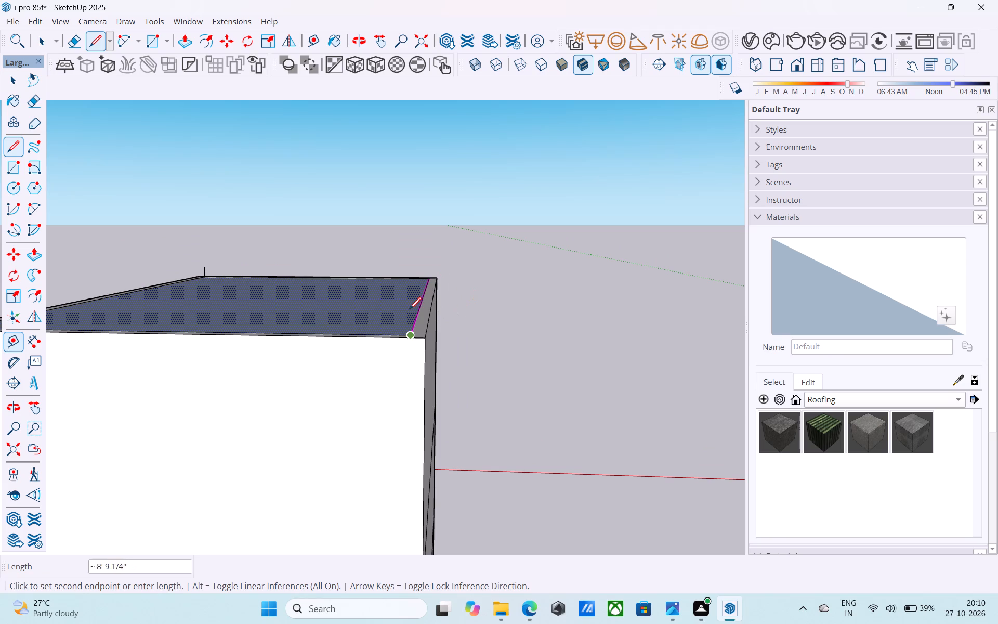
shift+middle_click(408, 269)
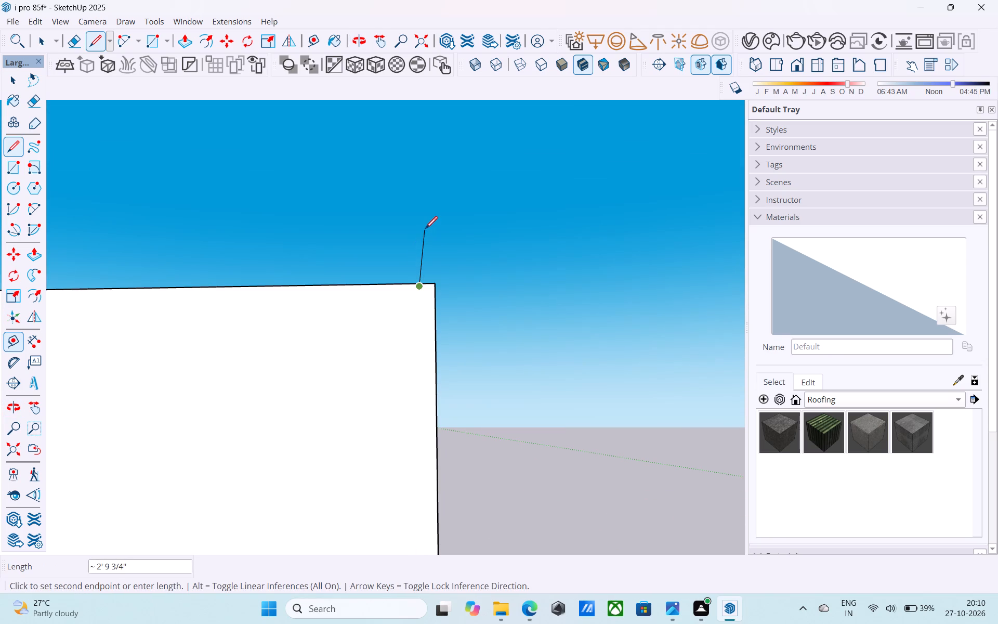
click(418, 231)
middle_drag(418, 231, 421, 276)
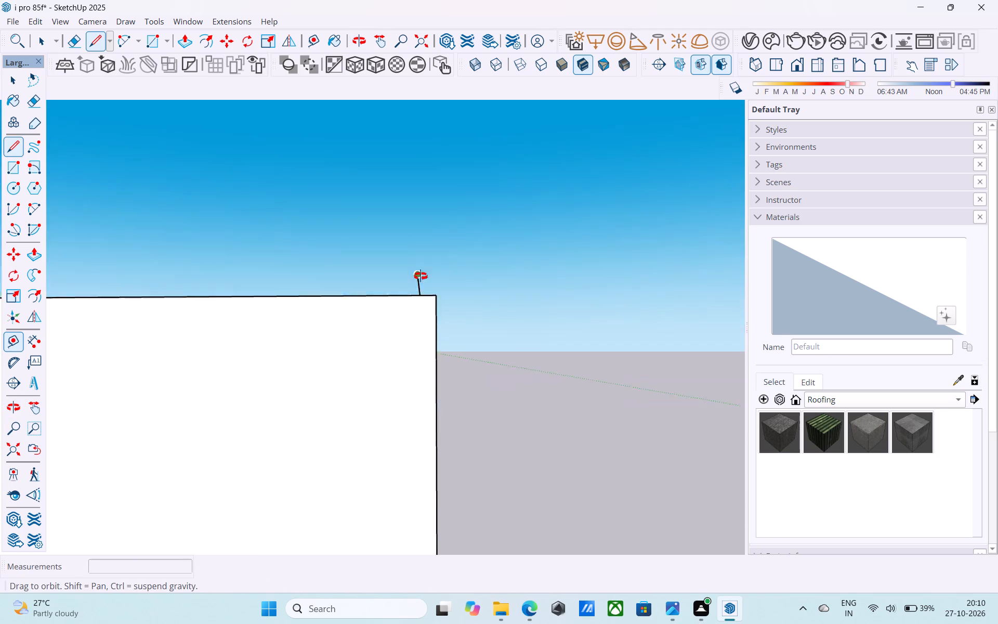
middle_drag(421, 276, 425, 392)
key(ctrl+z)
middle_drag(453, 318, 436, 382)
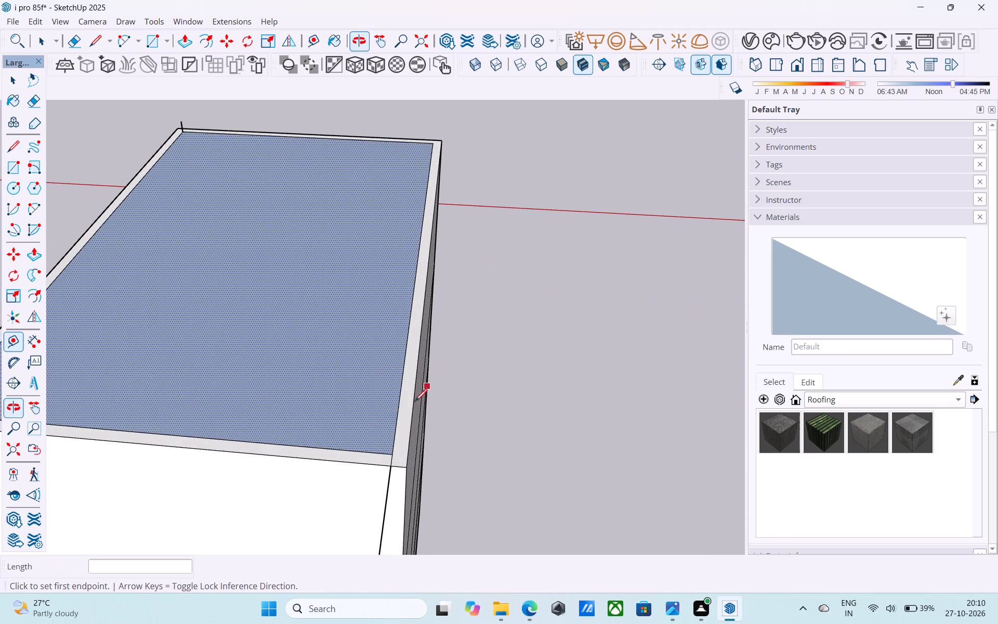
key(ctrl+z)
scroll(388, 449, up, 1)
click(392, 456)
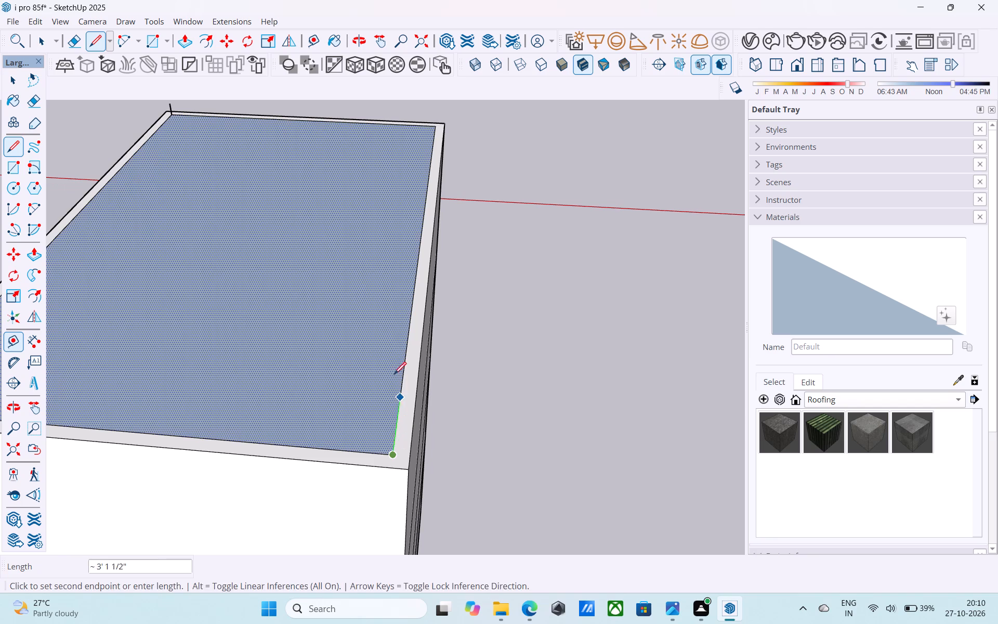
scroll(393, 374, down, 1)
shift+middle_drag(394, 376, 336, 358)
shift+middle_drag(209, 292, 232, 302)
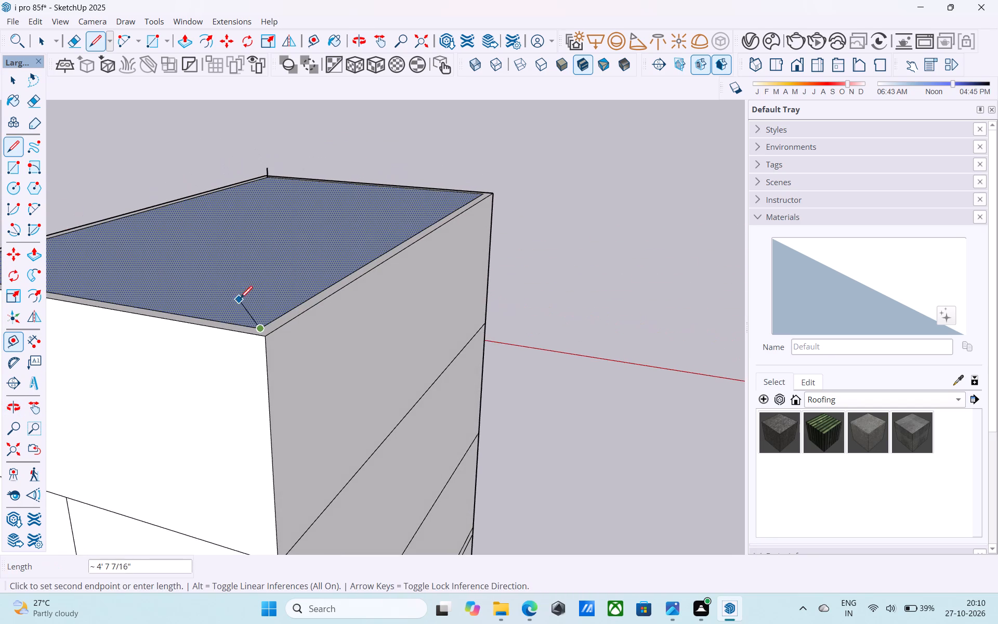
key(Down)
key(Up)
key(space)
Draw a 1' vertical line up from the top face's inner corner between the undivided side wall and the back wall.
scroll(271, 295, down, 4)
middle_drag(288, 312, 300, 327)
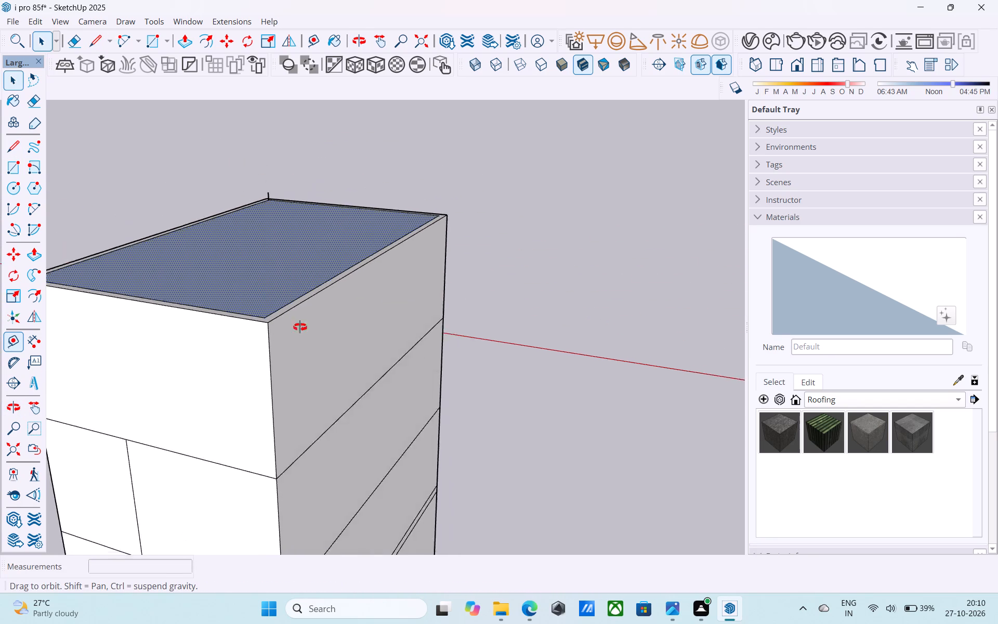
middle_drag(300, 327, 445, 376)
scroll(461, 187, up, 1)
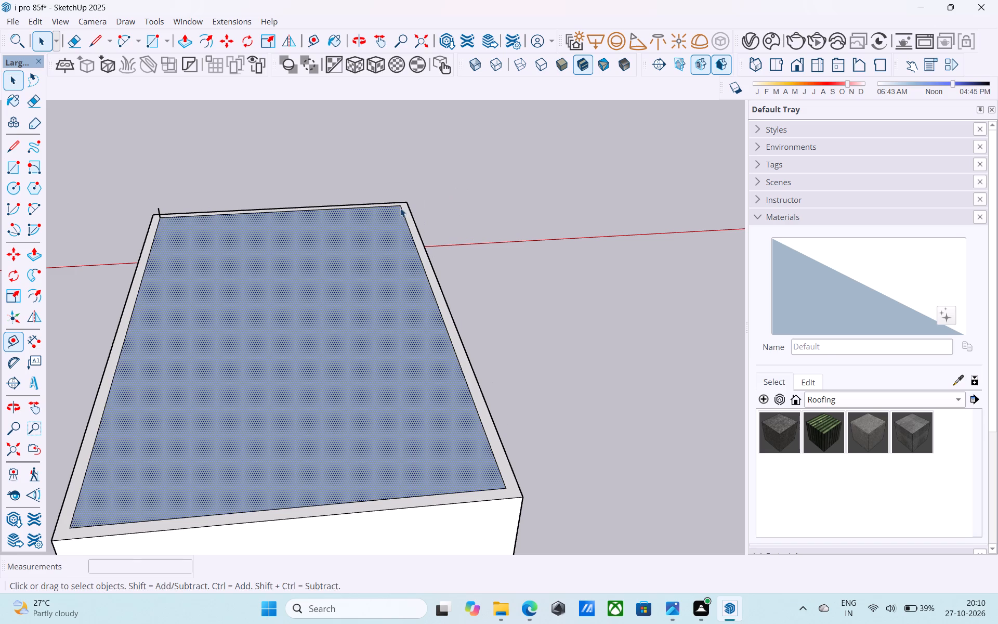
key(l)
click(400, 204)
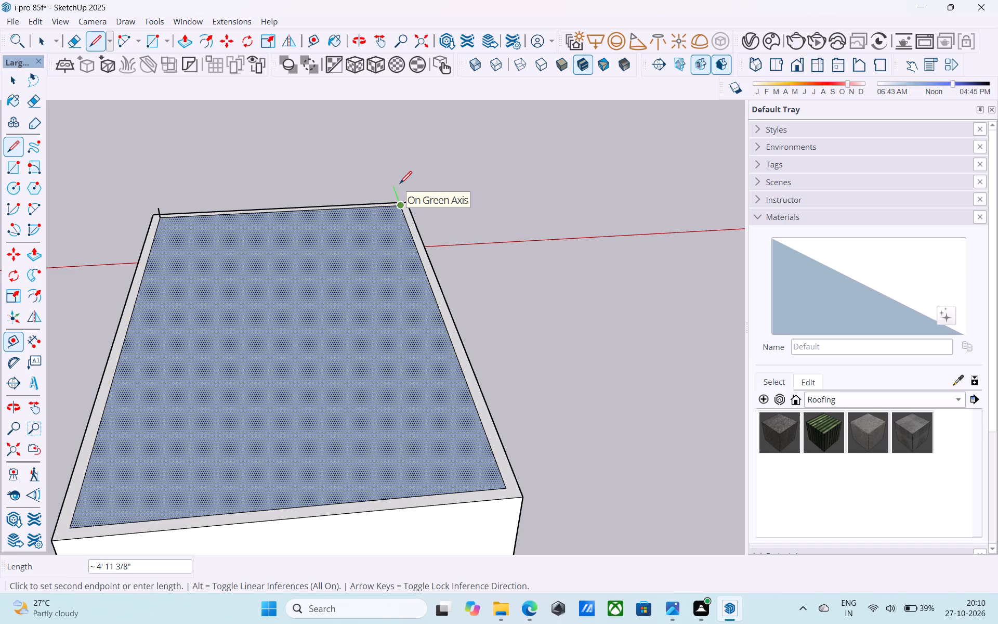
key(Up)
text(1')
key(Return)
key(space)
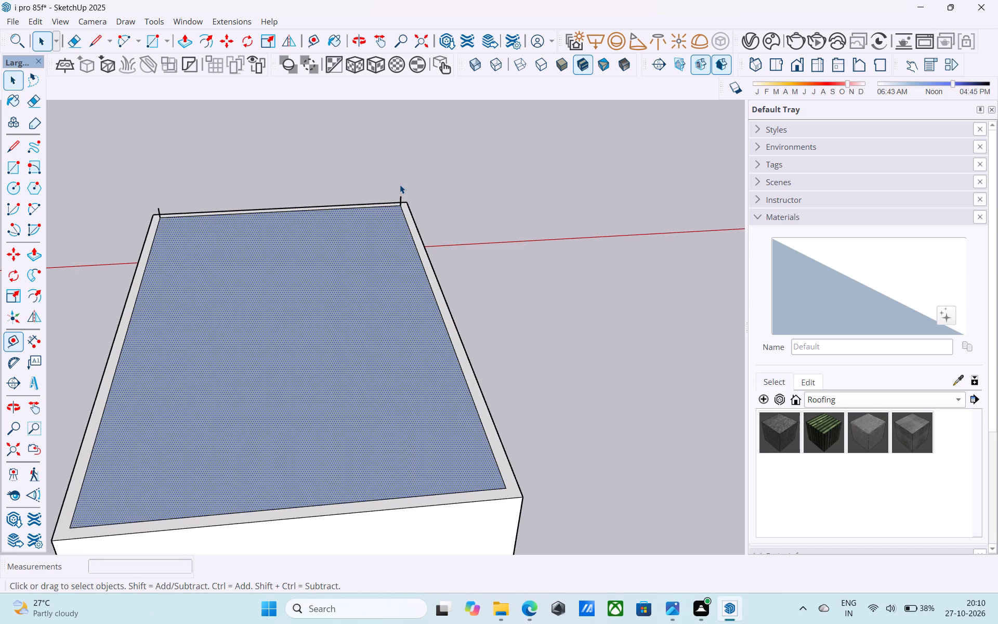
Undo the corner lines, the closing top face and the 12' walls, back to the slab with its wall border.
scroll(400, 184, down, 10)
middle_drag(386, 201, 556, 101)
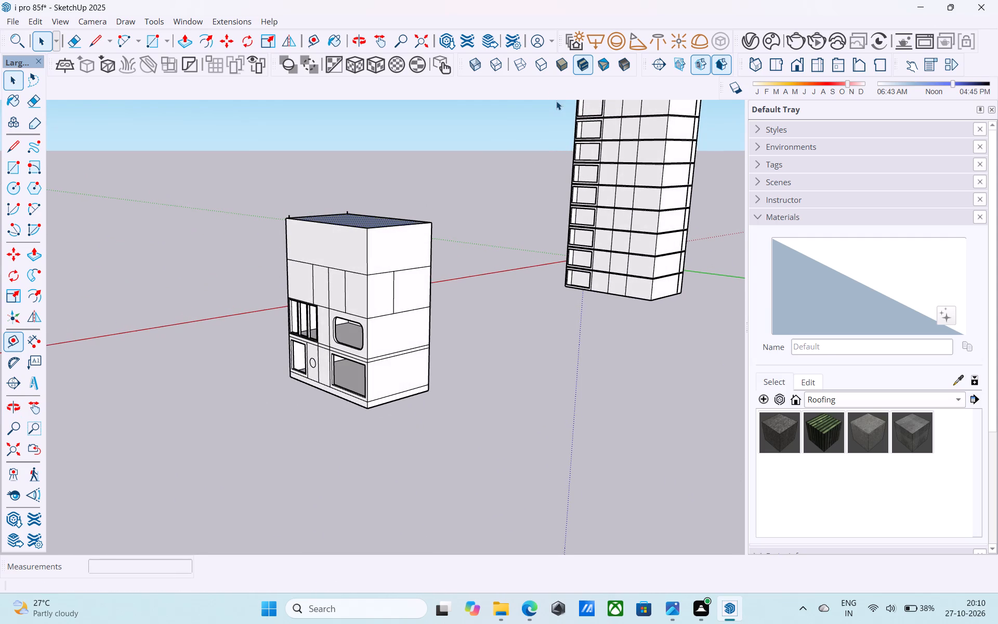
middle_drag(502, 131, 478, 121)
middle_drag(399, 187, 391, 224)
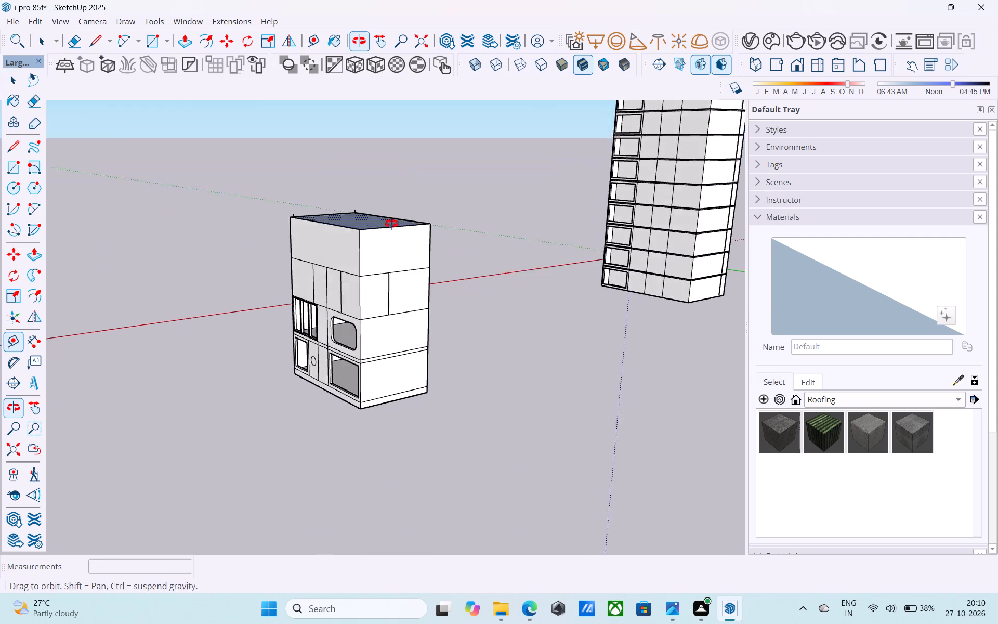
middle_drag(391, 224, 399, 256)
scroll(354, 258, up, 8)
key(space)
middle_drag(367, 215, 364, 263)
click(364, 256)
triple_click(343, 270)
click(536, 222)
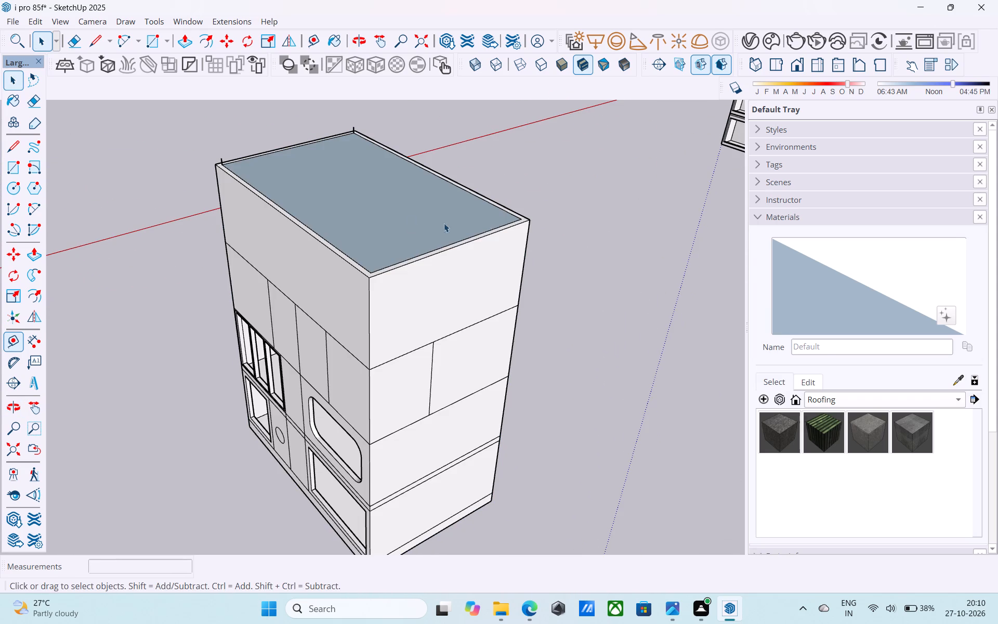
key(ctrl+z)
key(ctrl+z)
key(ctrl+z)
key(ctrl+z)
key(ctrl+z)
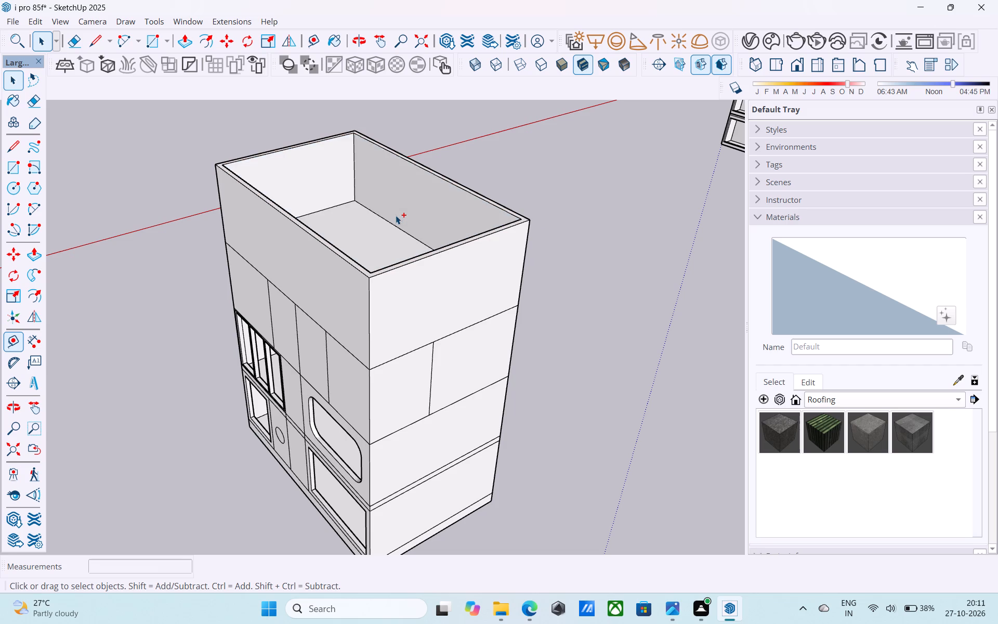
Make a group from the wall-border face on top of the slab.
middle_drag(396, 215, 391, 265)
scroll(364, 371, up, 9)
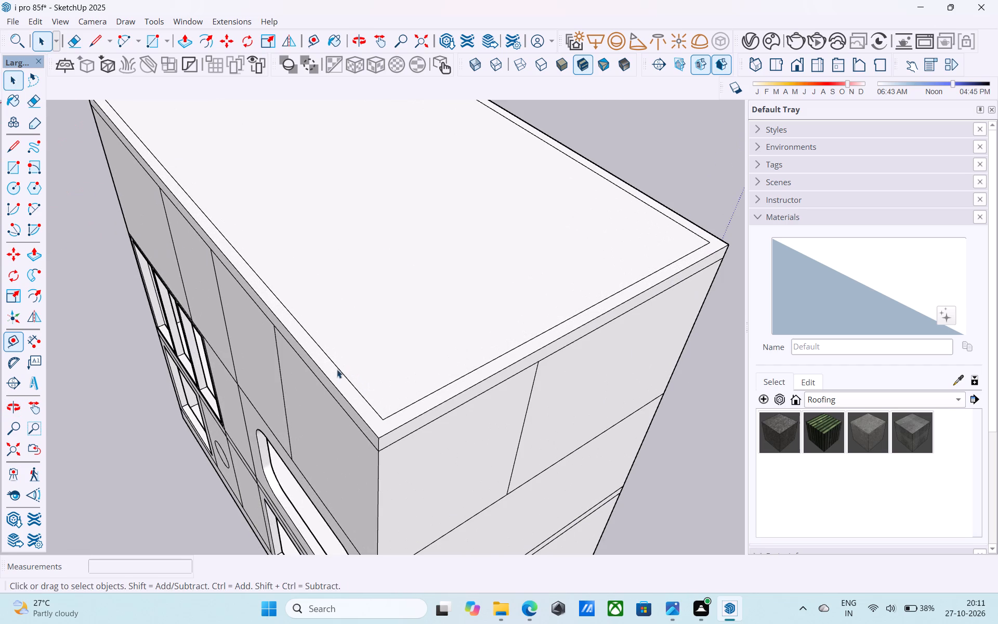
click(334, 371)
right_click(334, 372)
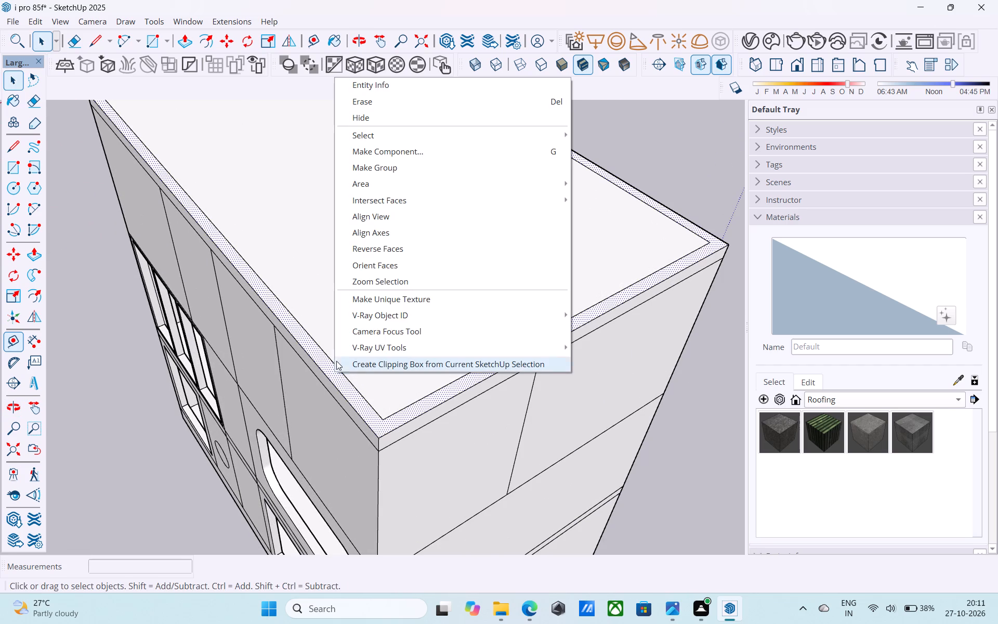
click(369, 167)
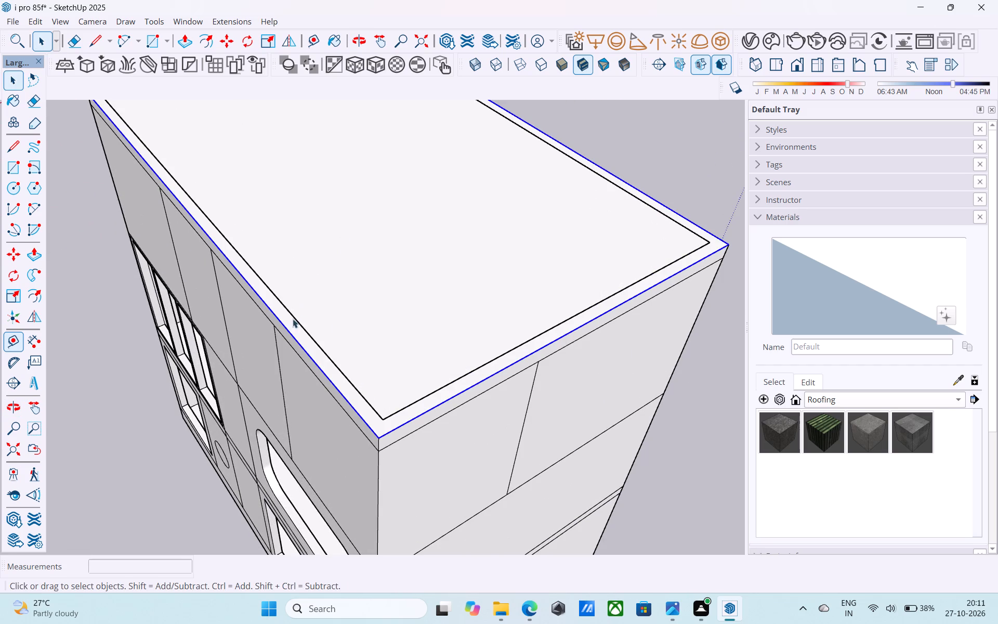
Inside the new group, extrude the border face up 12' to form the storey's walls.
click(289, 325)
triple_click(289, 325)
click(289, 319)
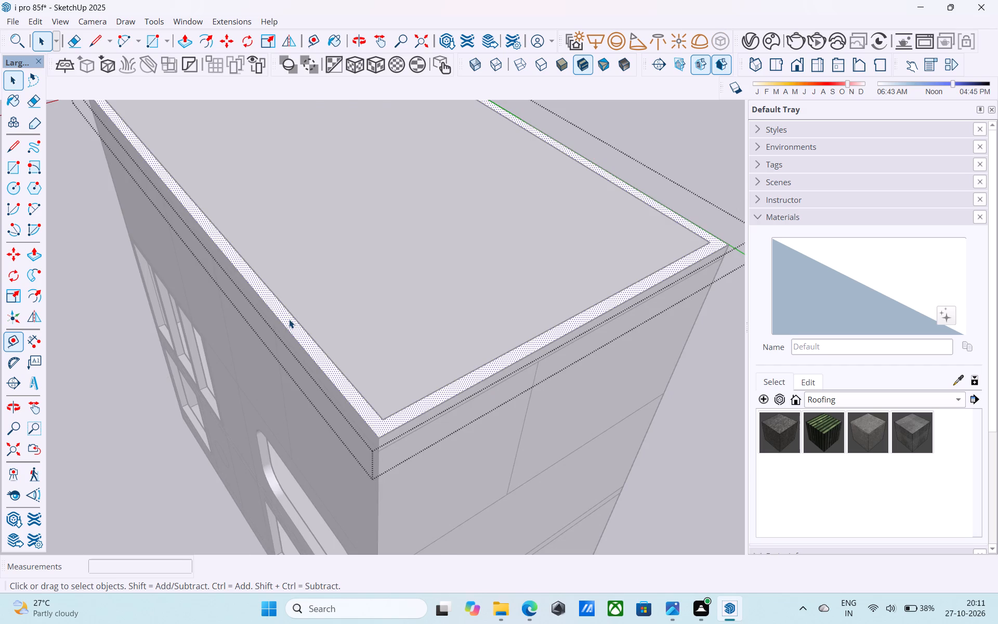
scroll(289, 319, down, 5)
middle_drag(256, 353, 245, 331)
scroll(245, 331, down, 4)
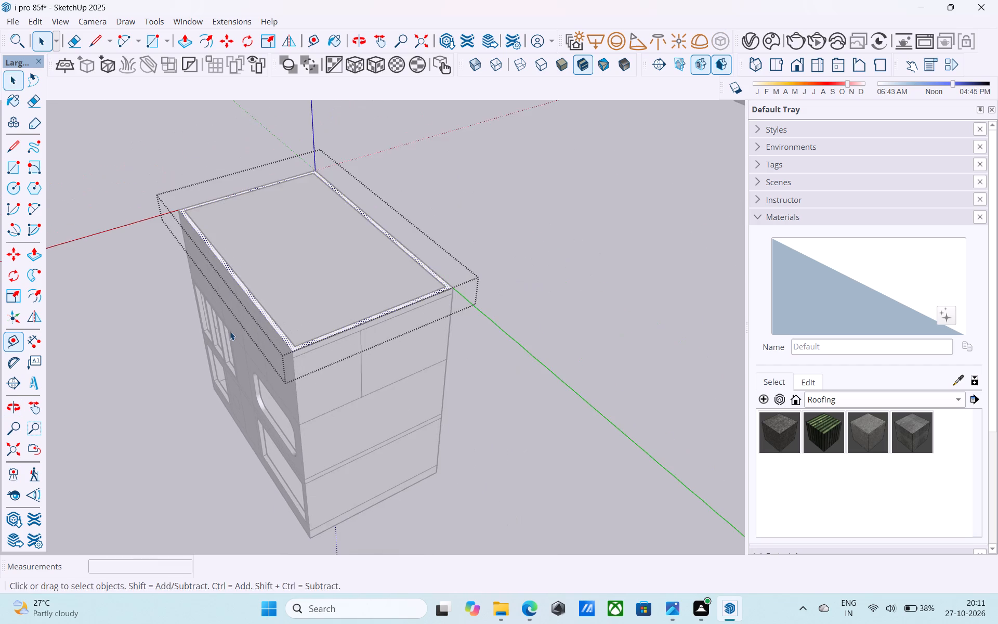
middle_drag(230, 331, 226, 323)
scroll(225, 308, down, 1)
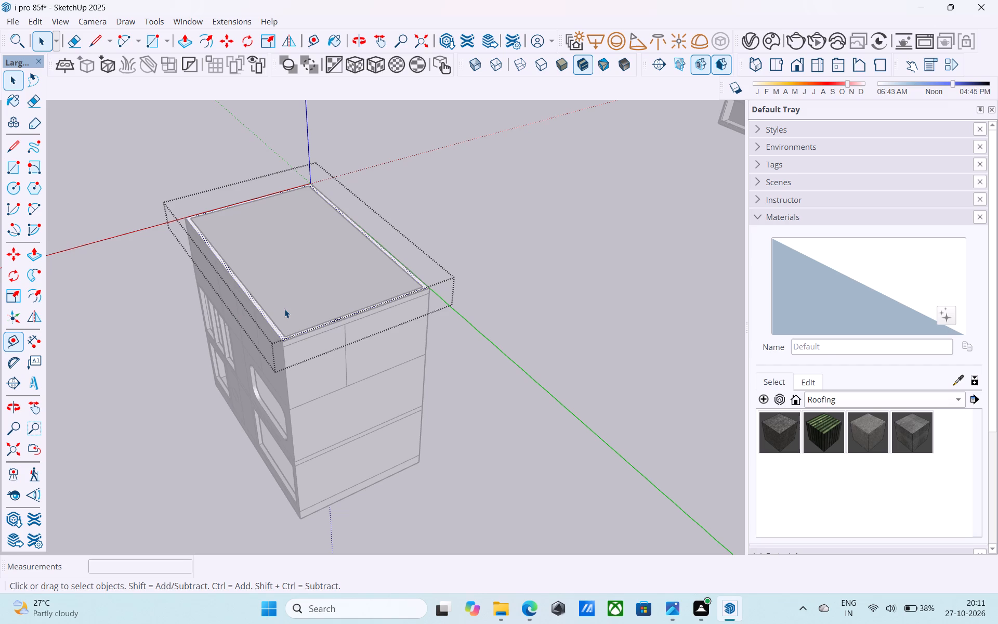
scroll(284, 309, up, 3)
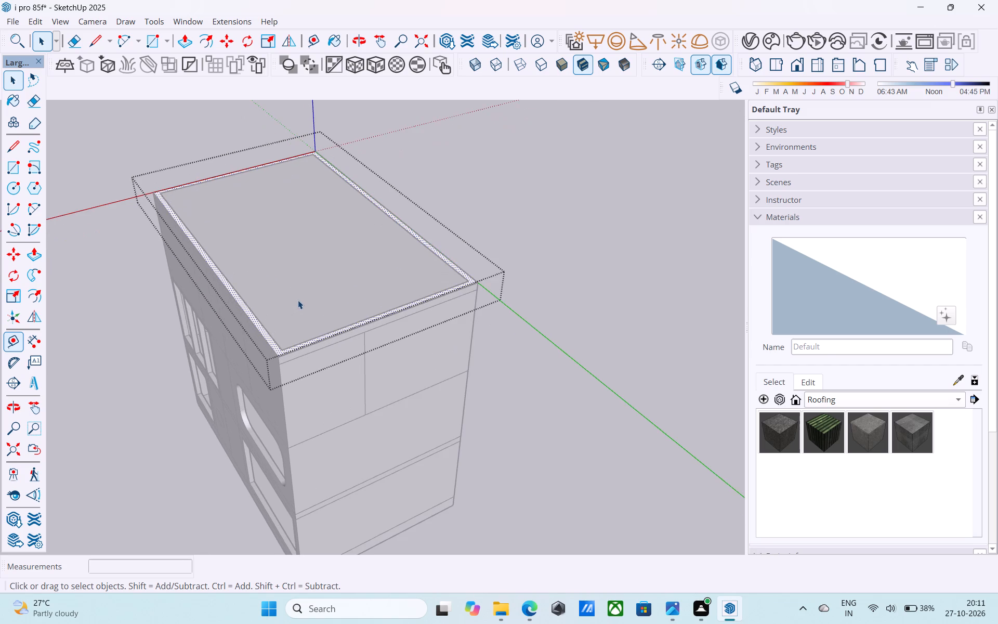
scroll(271, 329, up, 12)
key(p)
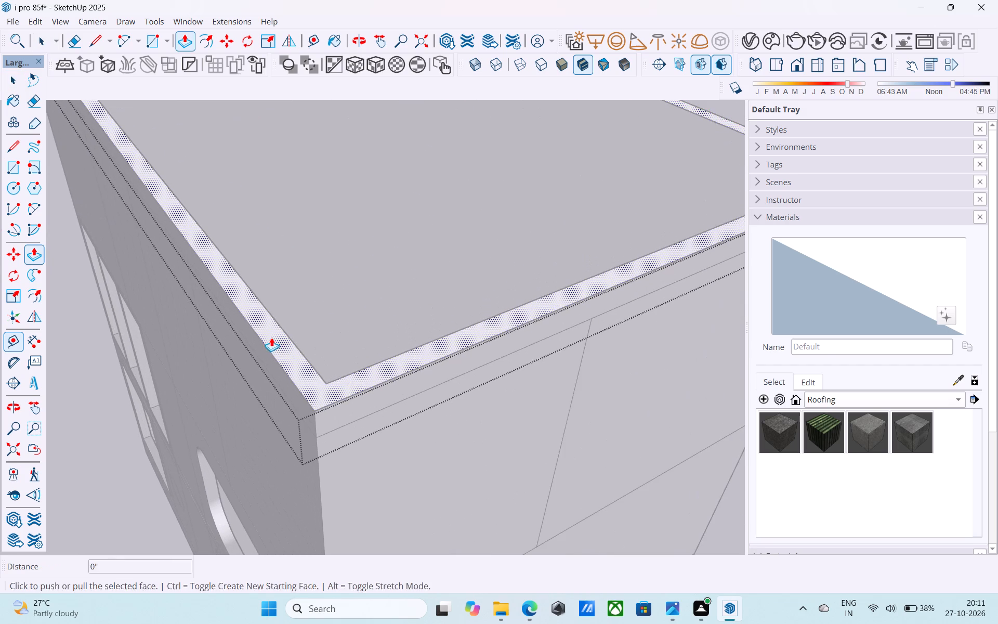
click(272, 337)
text(01)
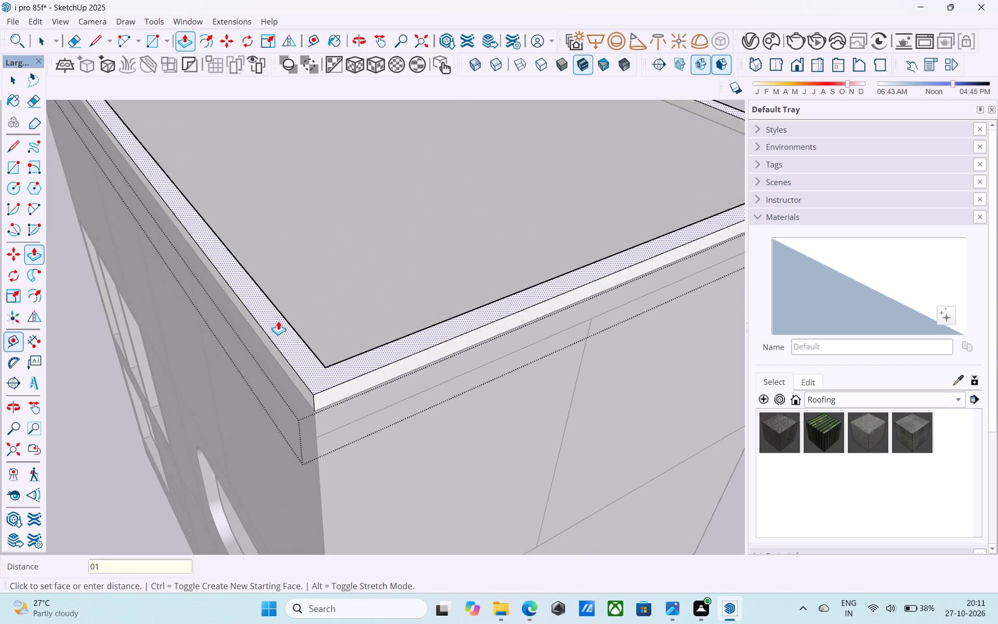
key(BackSpace)
key(BackSpace)
key(1)
key(2)
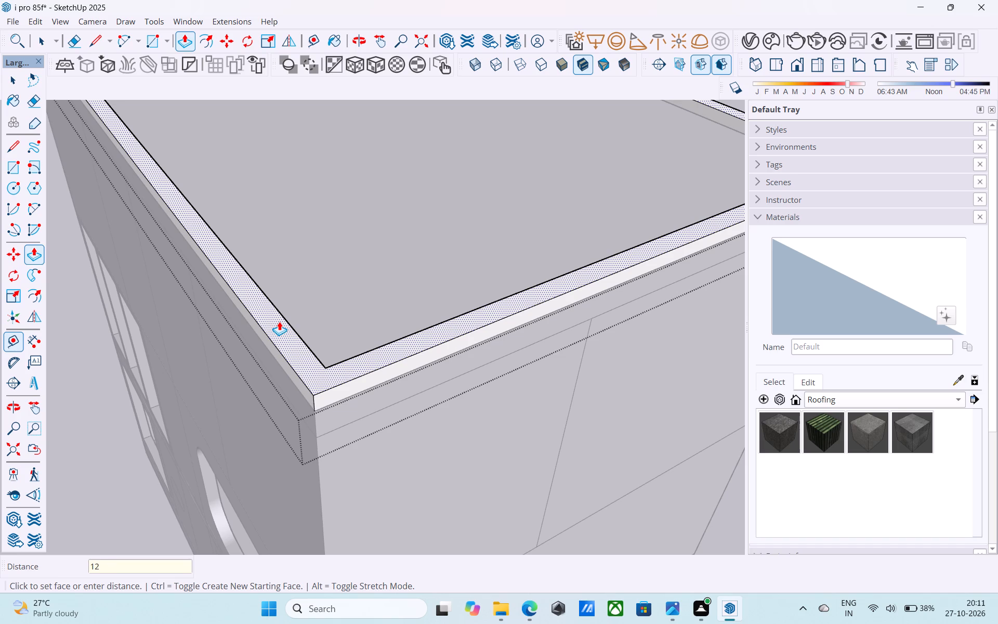
key(apostrophe)
key(Return)
key(space)
Draw a 38' 6" by 23' 6" rectangle between opposite inner corners of the grouped walls to close their open top.
scroll(280, 328, down, 11)
middle_drag(287, 332, 388, 317)
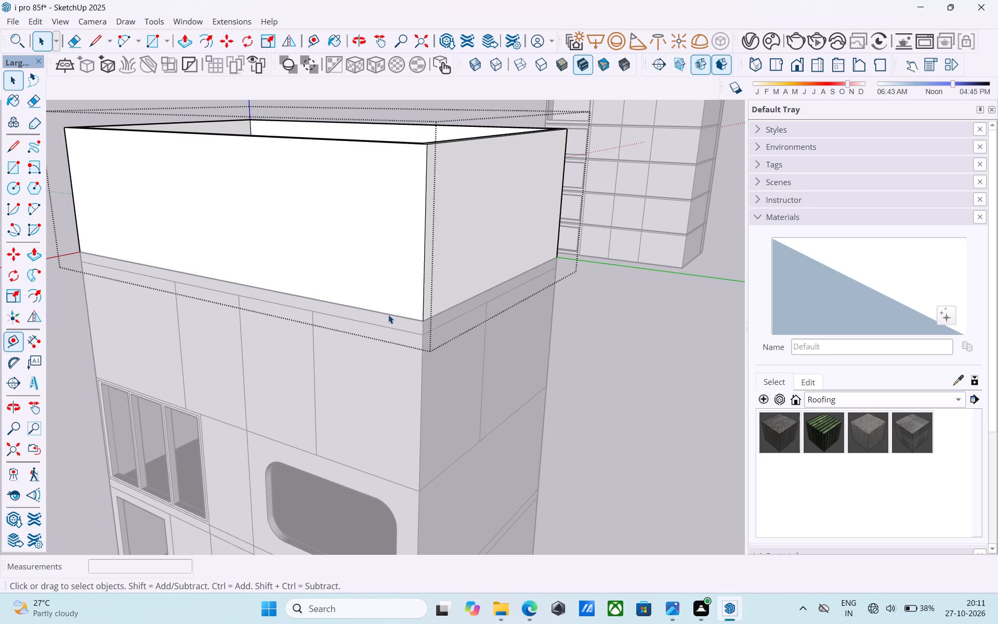
scroll(531, 303, down, 7)
middle_drag(532, 304, 447, 314)
scroll(434, 161, up, 6)
scroll(430, 162, down, 4)
middle_drag(432, 163, 259, 229)
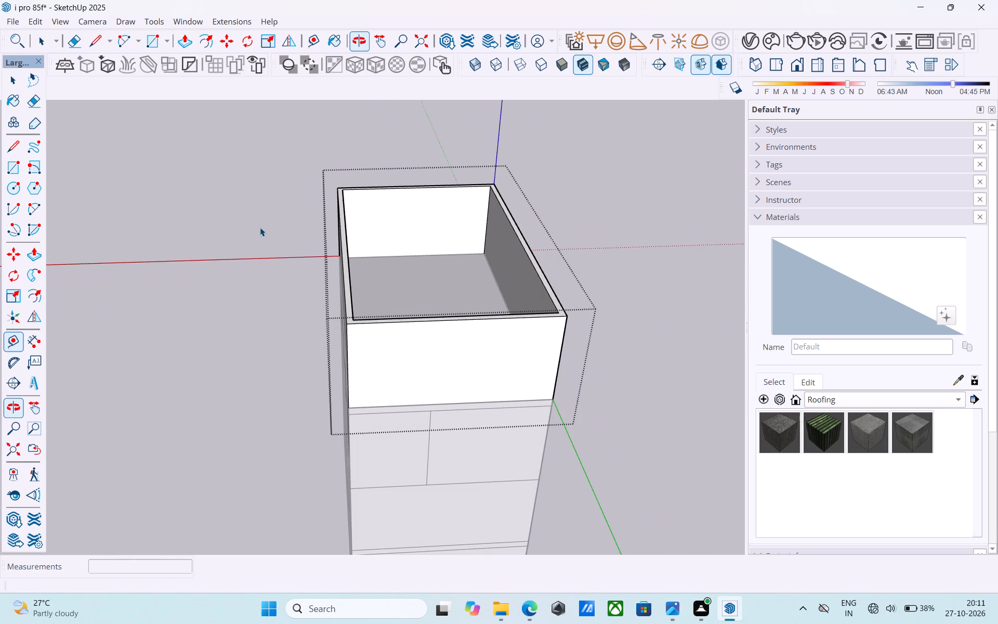
middle_drag(428, 185, 370, 176)
scroll(369, 189, up, 4)
middle_drag(368, 190, 392, 312)
key(r)
scroll(362, 229, up, 1)
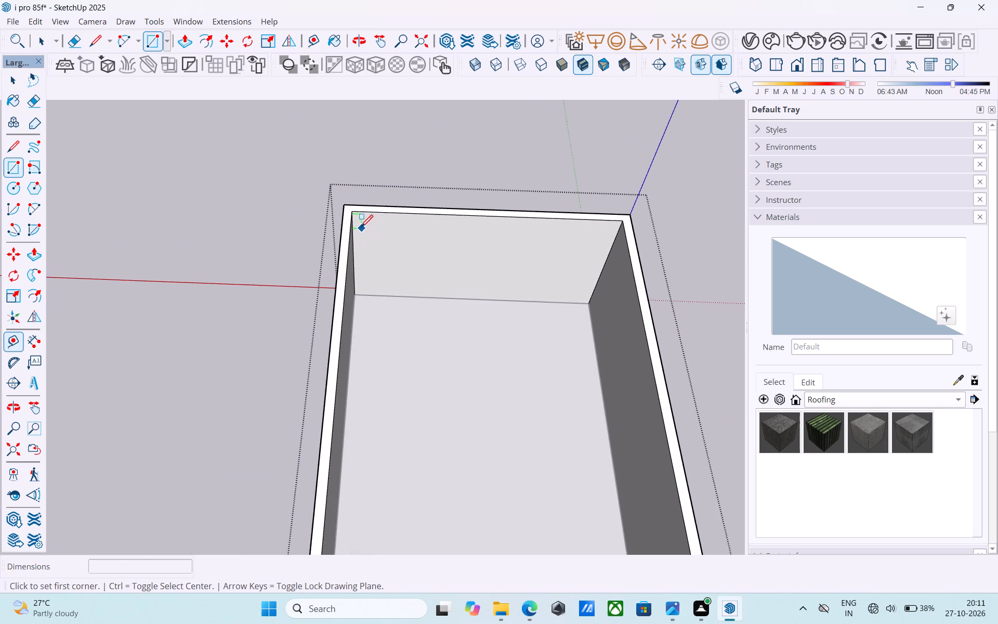
click(353, 210)
scroll(350, 200, down, 6)
middle_drag(448, 316, 425, 249)
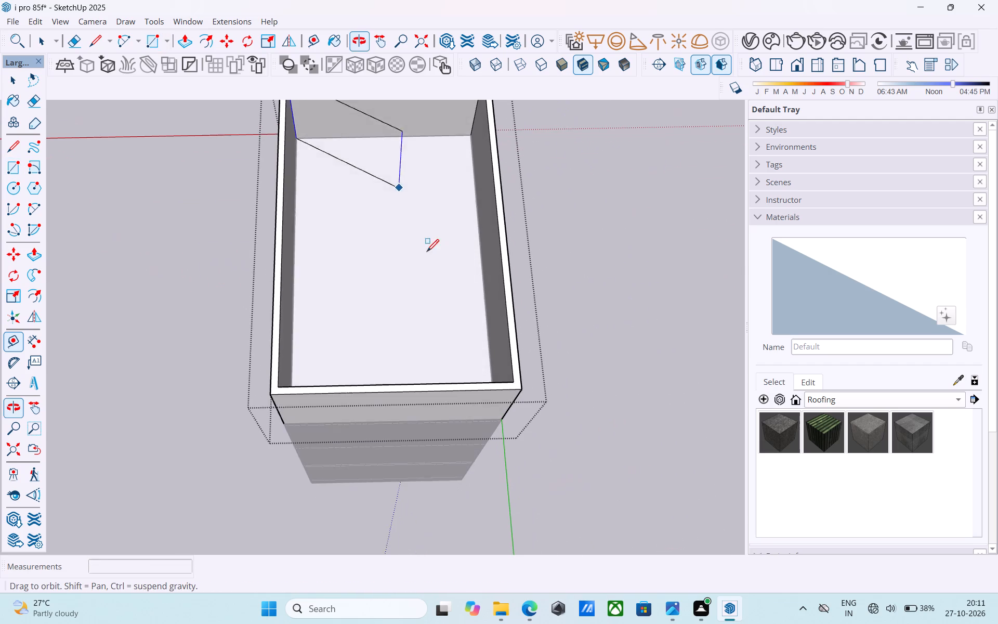
click(513, 386)
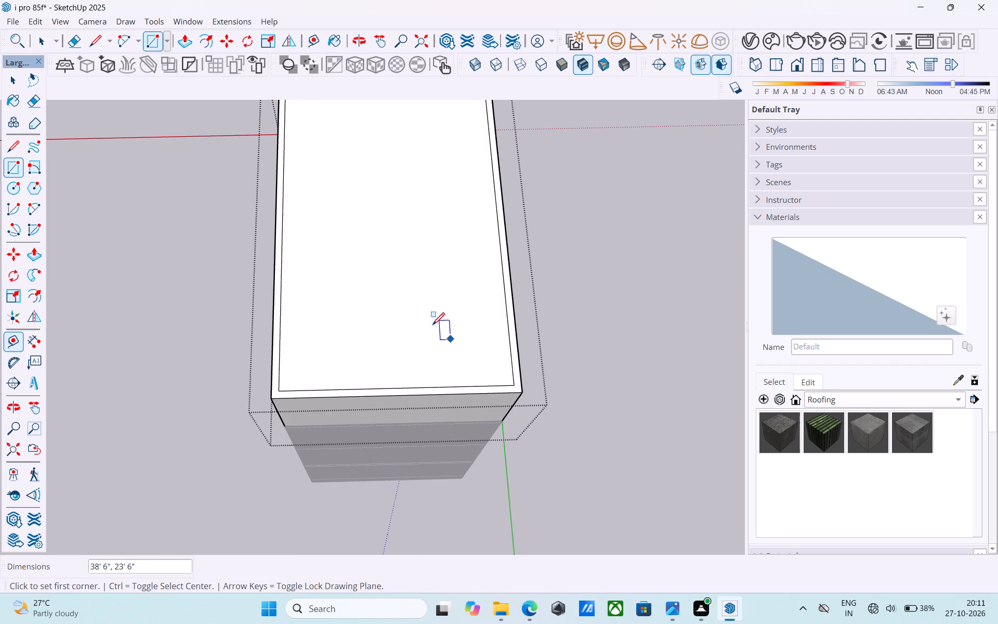
Reverse the new face that closes the top of the grouped walls.
key(space)
click(431, 323)
right_click(431, 323)
click(485, 185)
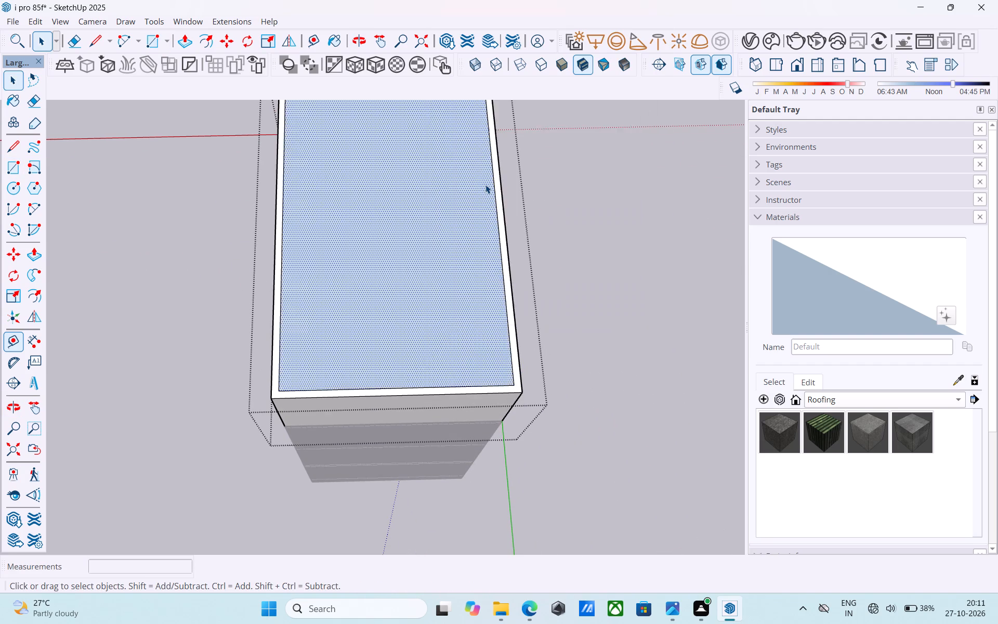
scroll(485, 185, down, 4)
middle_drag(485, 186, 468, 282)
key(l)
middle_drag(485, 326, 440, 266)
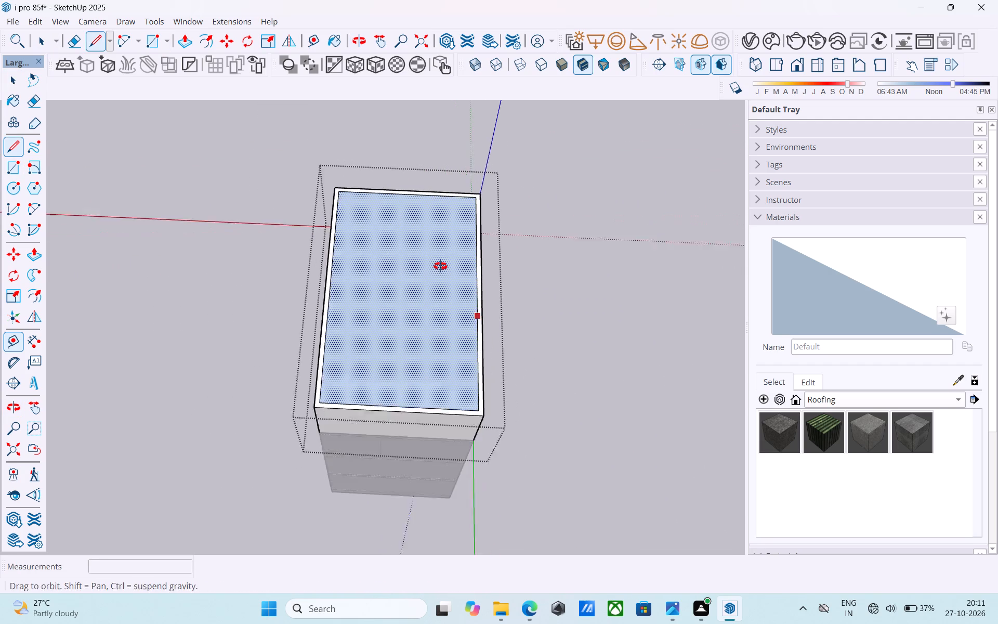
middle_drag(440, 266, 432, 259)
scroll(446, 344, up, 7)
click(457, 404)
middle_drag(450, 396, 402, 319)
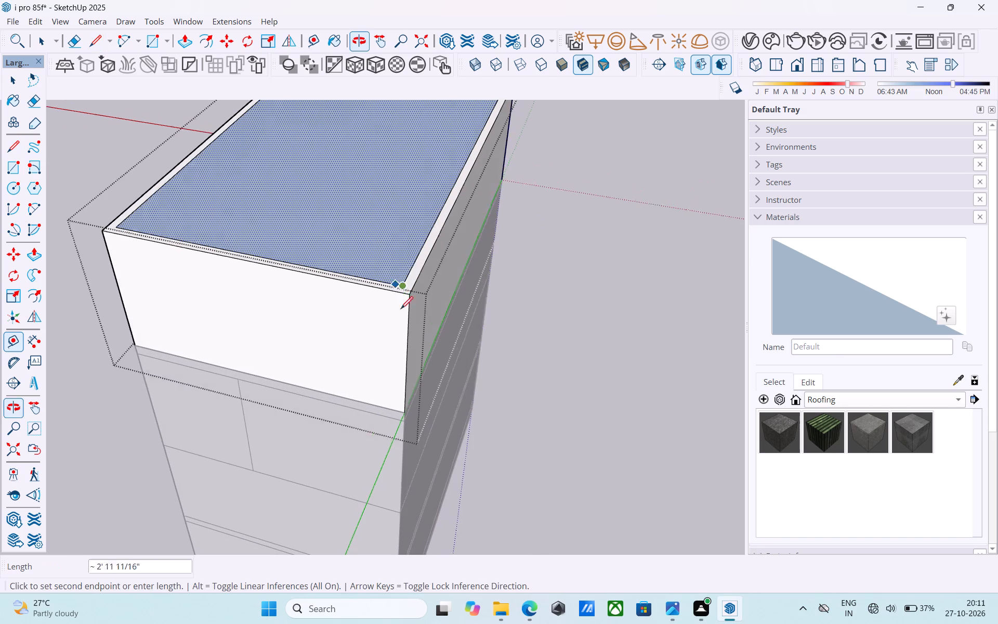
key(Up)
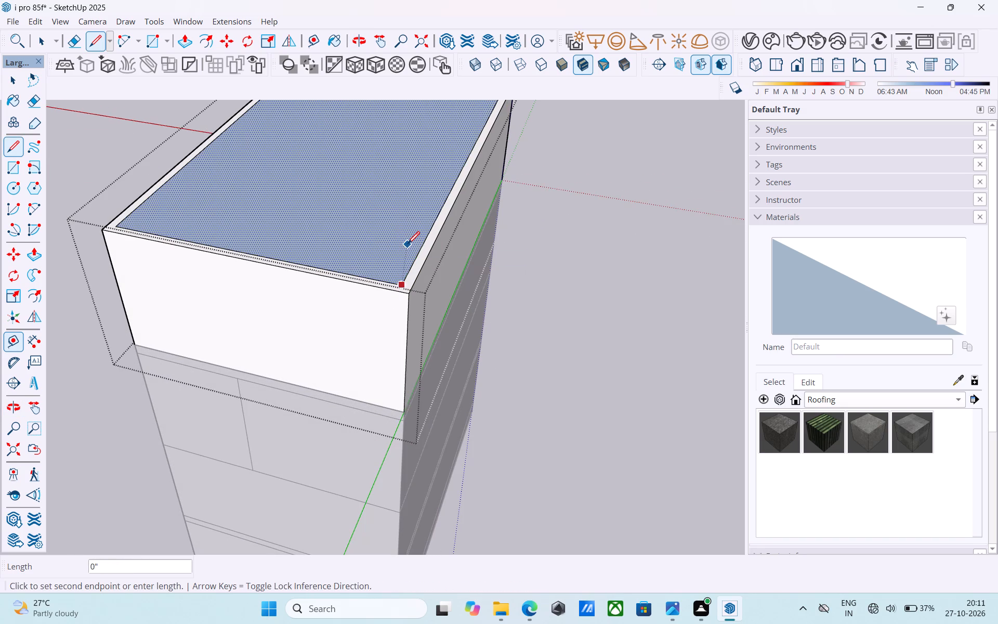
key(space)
Draw a 1' vertical line up from one inner corner of the storey's closed top.
scroll(408, 247, down, 4)
middle_drag(408, 247, 612, 287)
shift+middle_drag(579, 255, 560, 318)
middle_drag(483, 311, 396, 320)
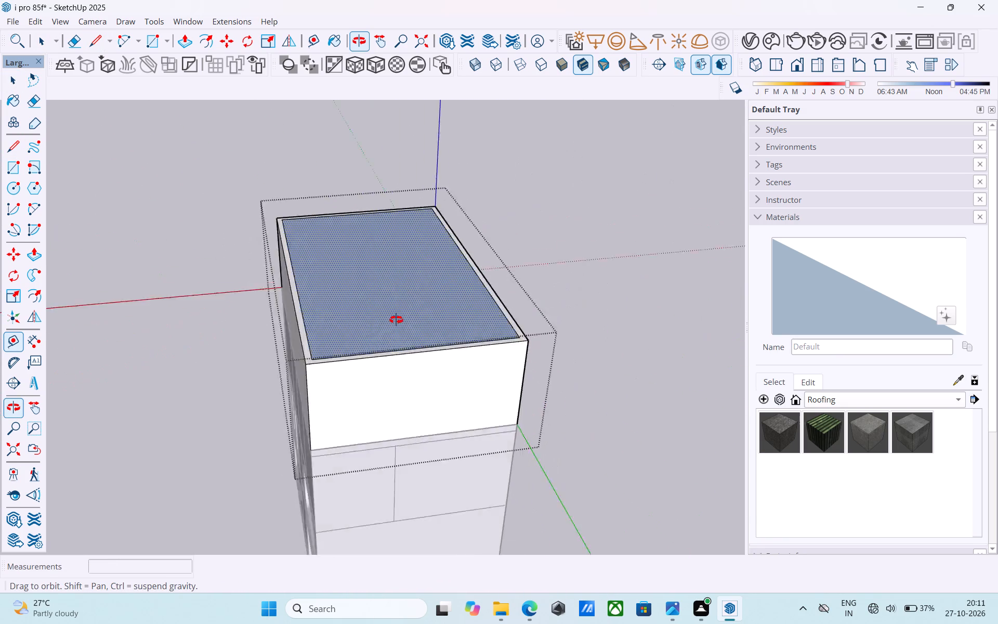
middle_drag(396, 320, 383, 317)
scroll(303, 226, up, 2)
middle_drag(300, 222, 288, 261)
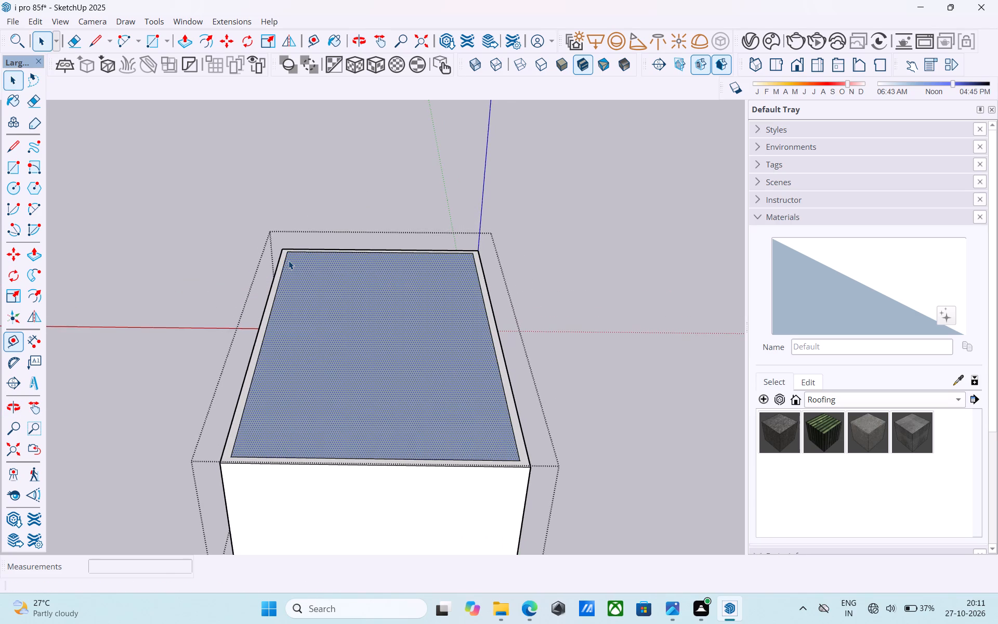
scroll(288, 259, down, 5)
middle_drag(287, 264, 336, 255)
scroll(270, 257, up, 11)
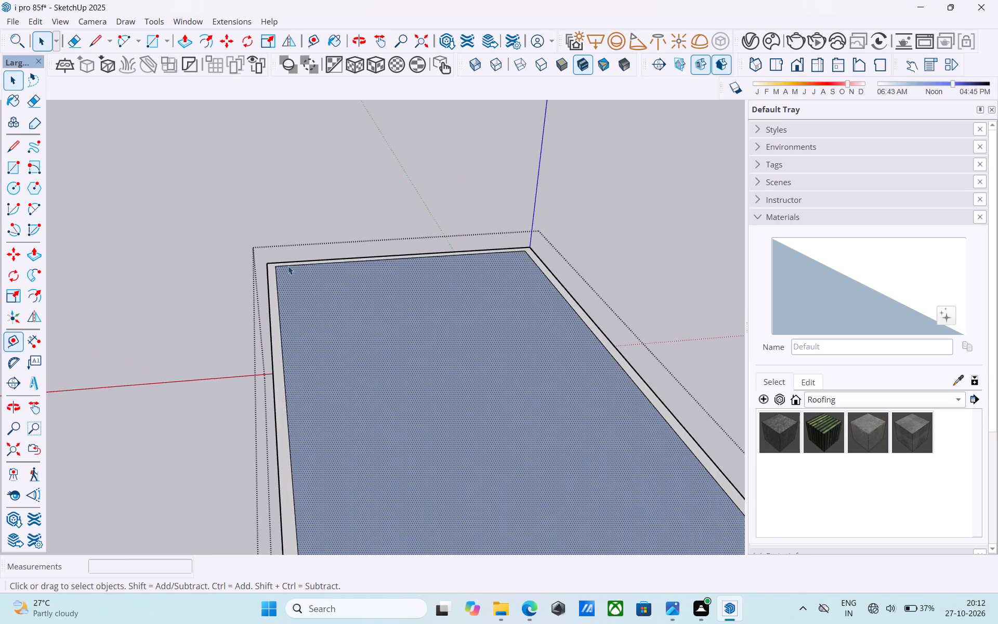
middle_drag(276, 268, 254, 263)
key(l)
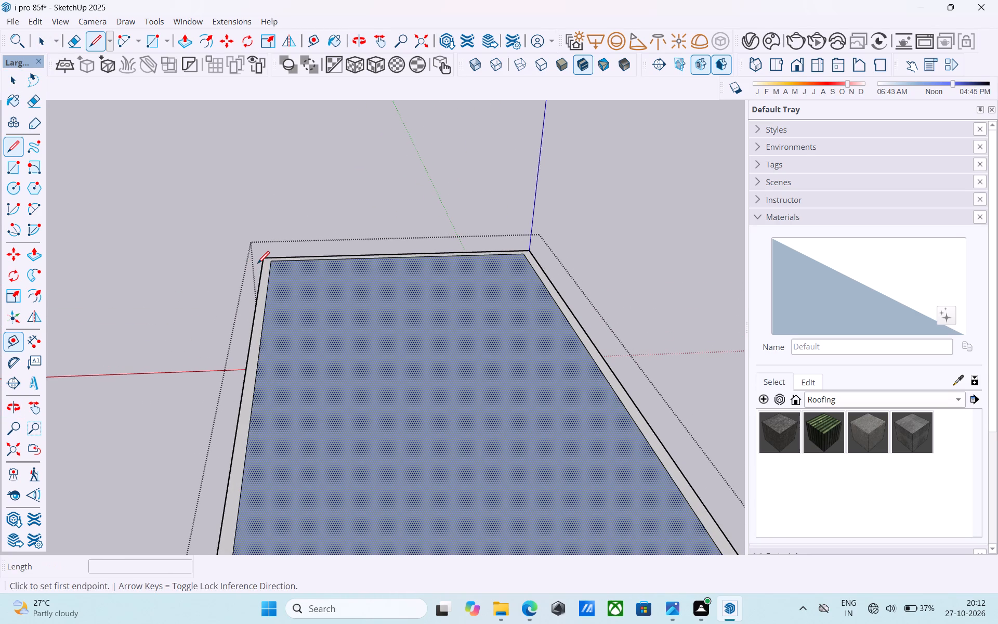
shift+middle_drag(258, 265, 269, 296)
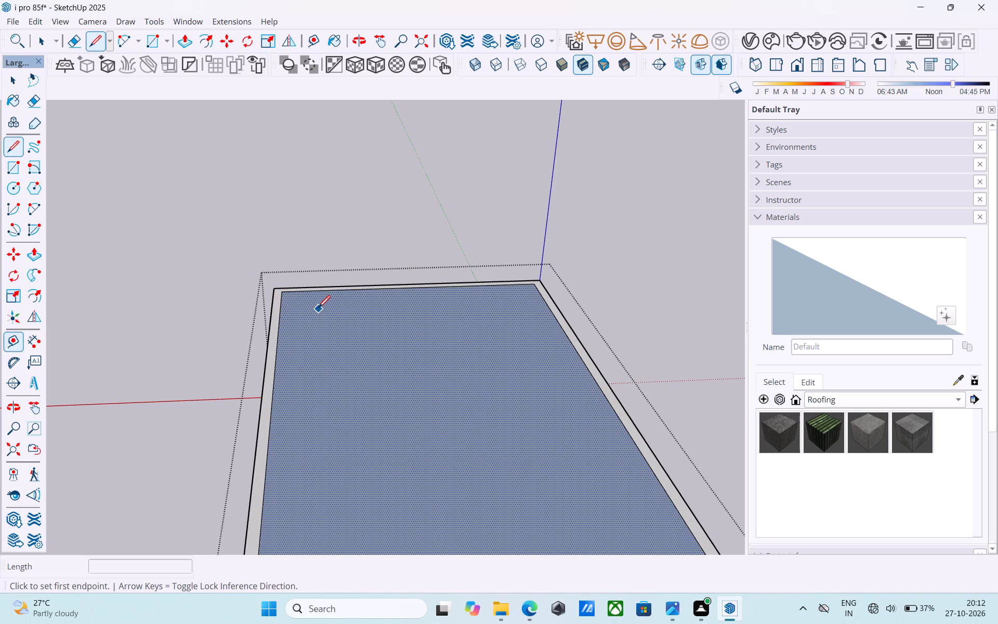
shift+middle_drag(318, 309, 322, 321)
scroll(295, 316, up, 7)
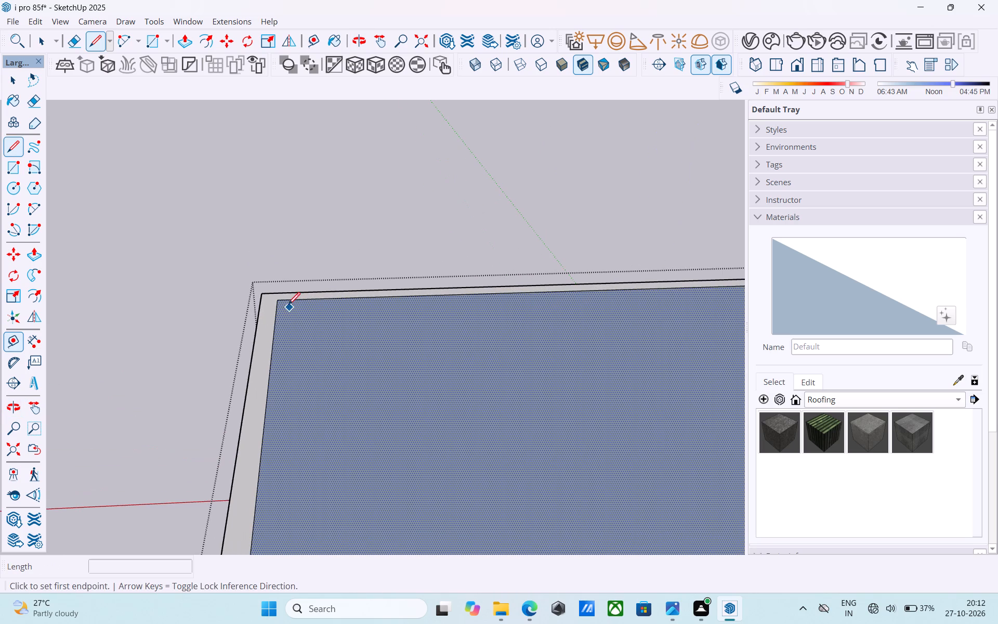
click(281, 297)
key(Up)
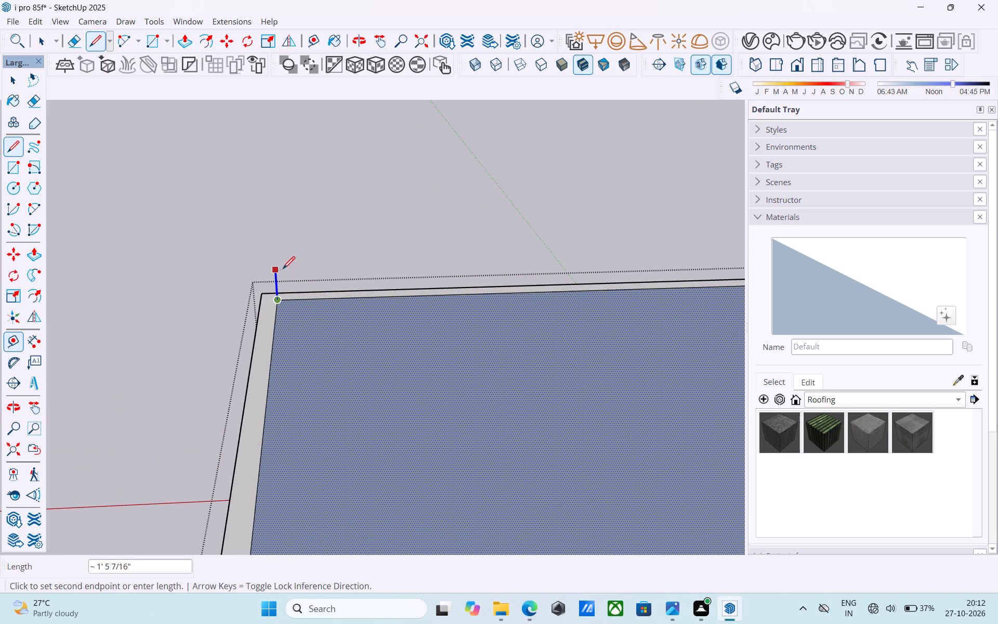
text(1')
key(Return)
key(space)
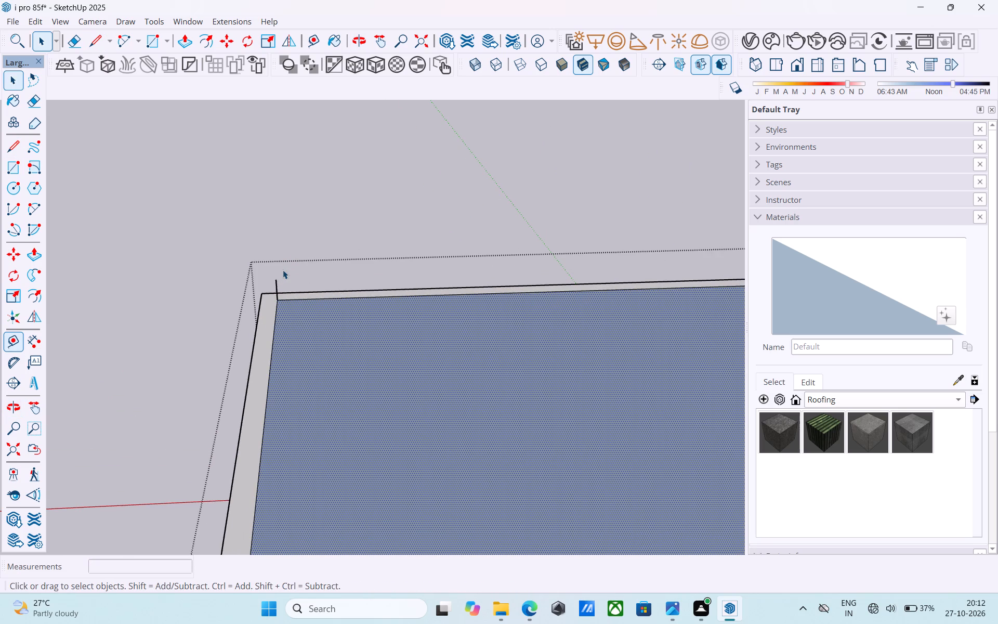
Draw a matching 1' vertical line up from the adjacent inner corner along the same short wall.
scroll(276, 272, down, 4)
key(l)
shift+middle_drag(563, 282, 406, 300)
click(522, 299)
key(Up)
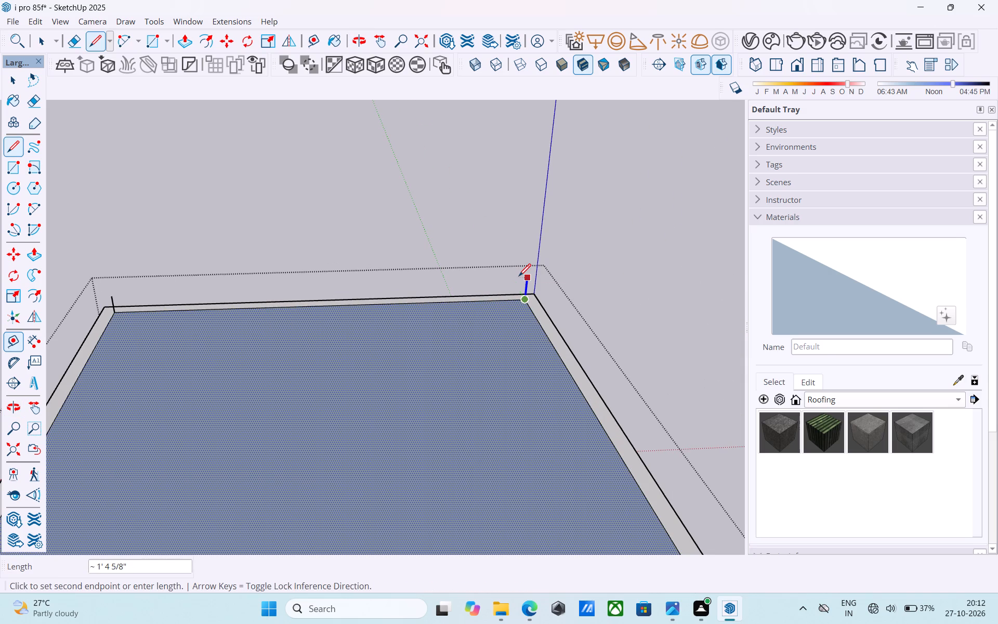
text(1')
key(Return)
key(space)
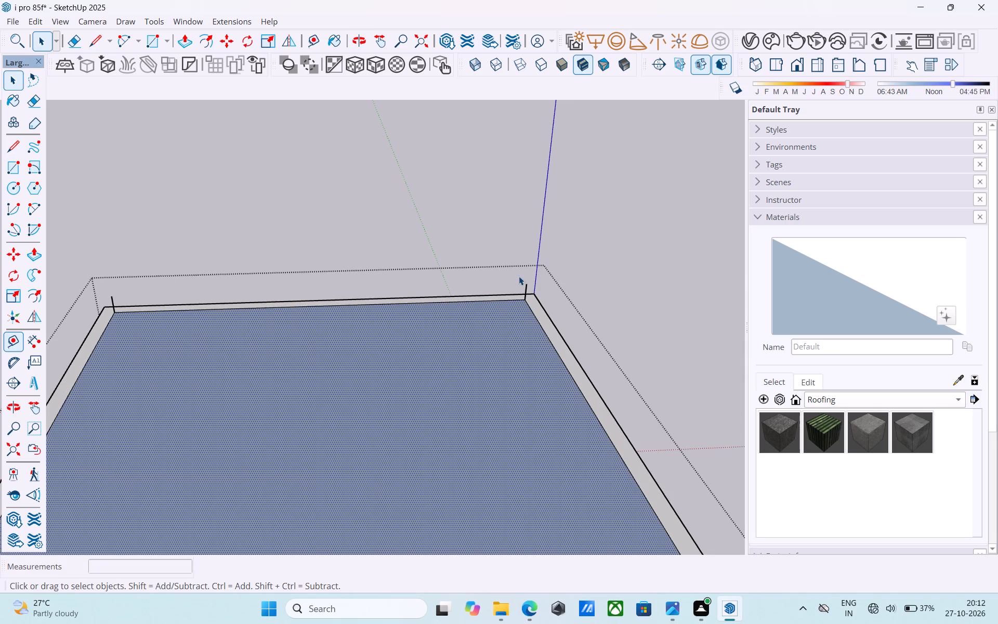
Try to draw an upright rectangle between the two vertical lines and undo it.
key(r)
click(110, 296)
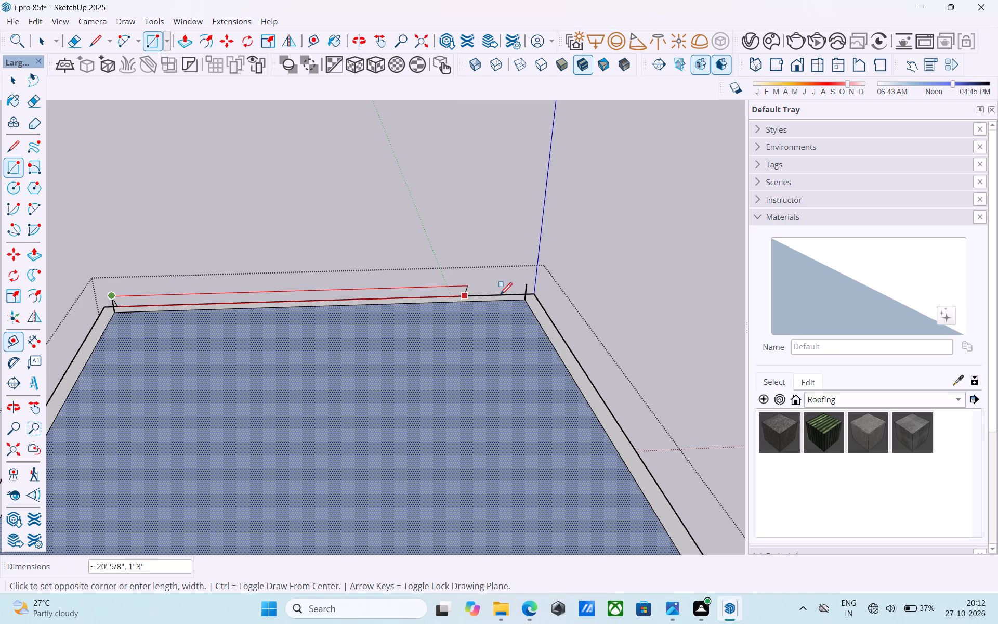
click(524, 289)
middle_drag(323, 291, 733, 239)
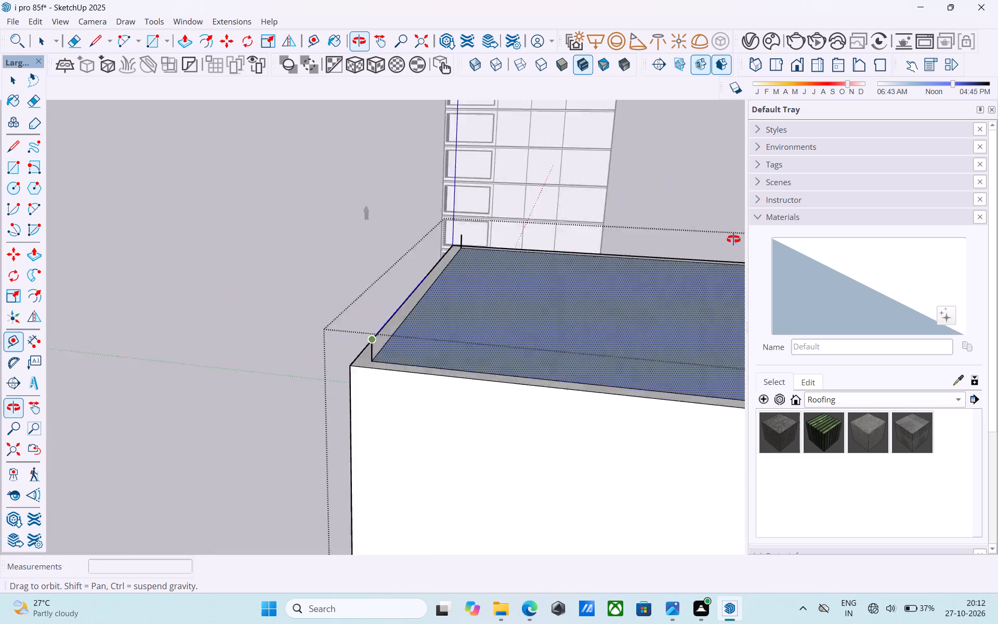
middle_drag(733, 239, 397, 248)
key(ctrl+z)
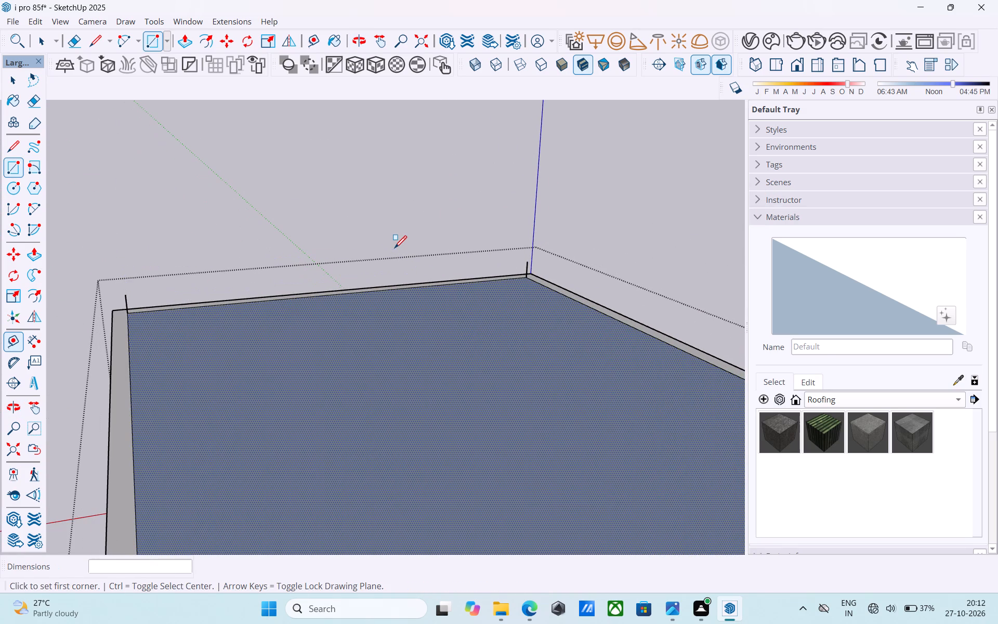
Draw a 23' 6" by 1' upright rectangle between the two vertical lines along the short inner edge.
click(132, 293)
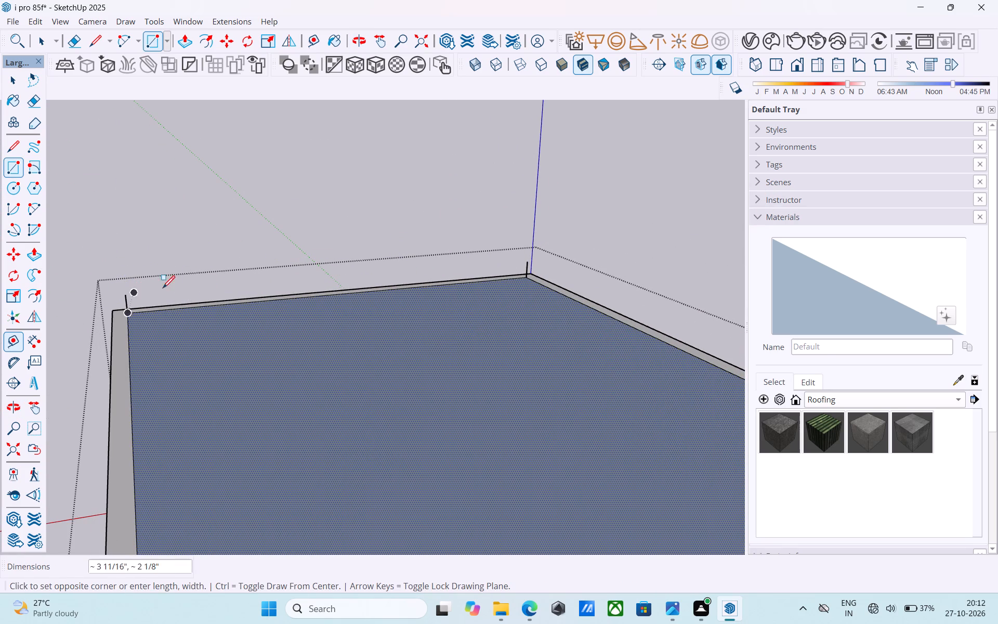
key(r)
click(126, 293)
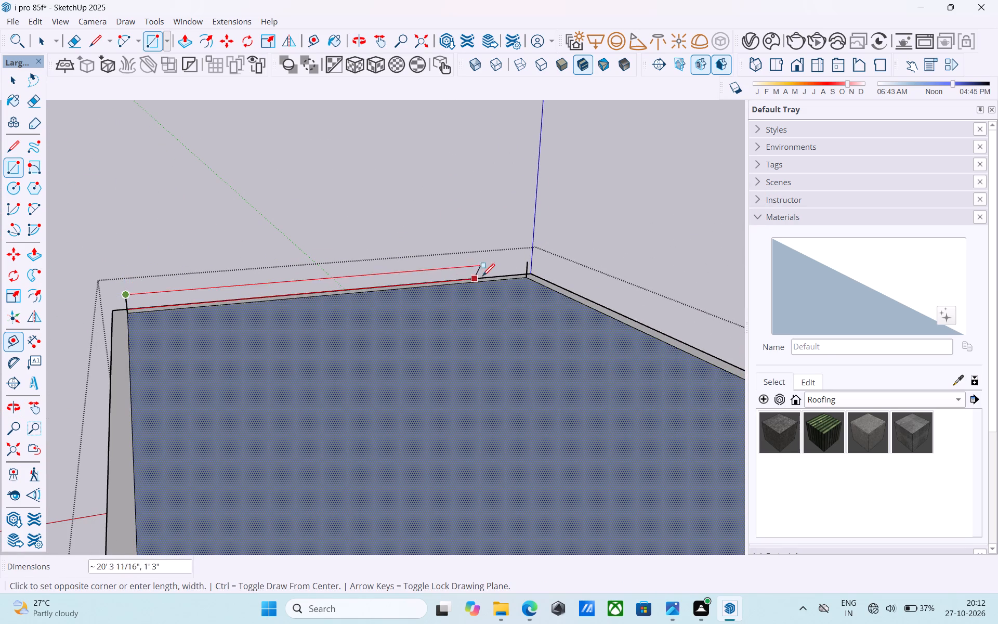
scroll(527, 277, up, 4)
click(527, 275)
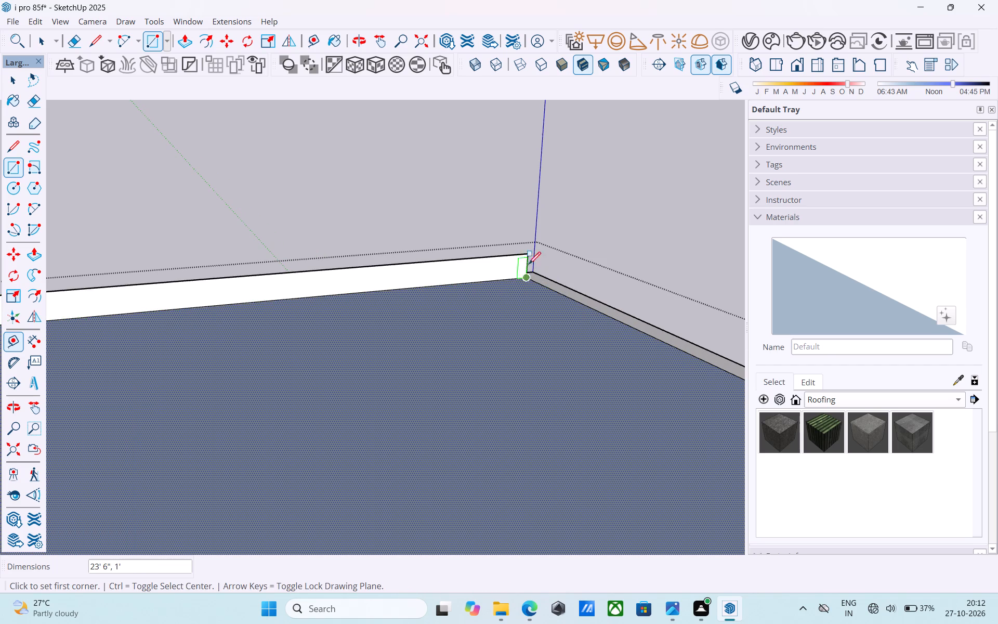
scroll(531, 252, down, 10)
key(space)
Push/Pull the upright strip 39' 3" across the closed top to the outer face of the opposite short wall.
click(303, 280)
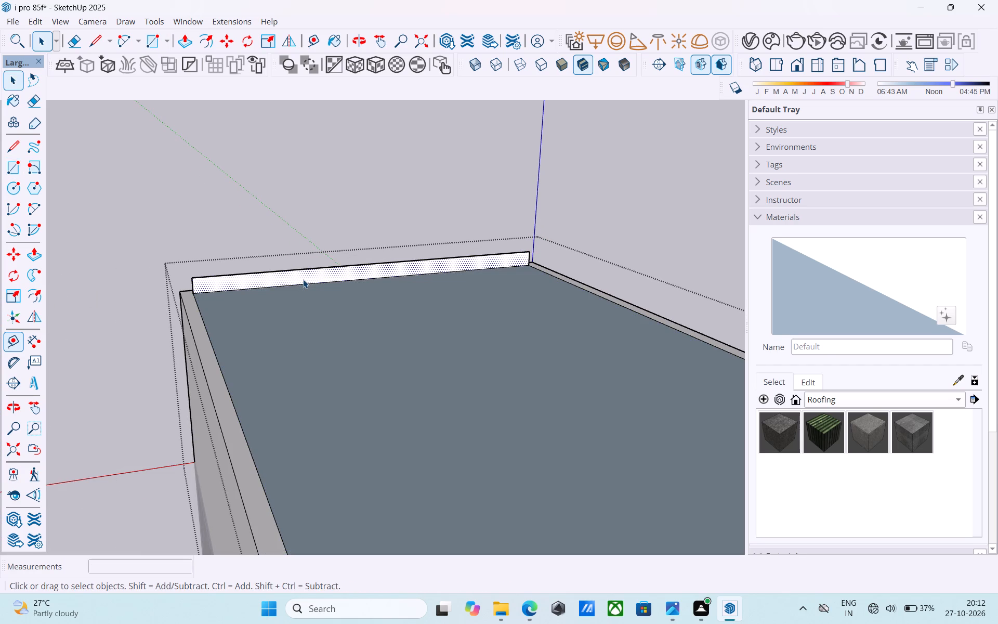
key(p)
click(303, 278)
scroll(307, 314, down, 11)
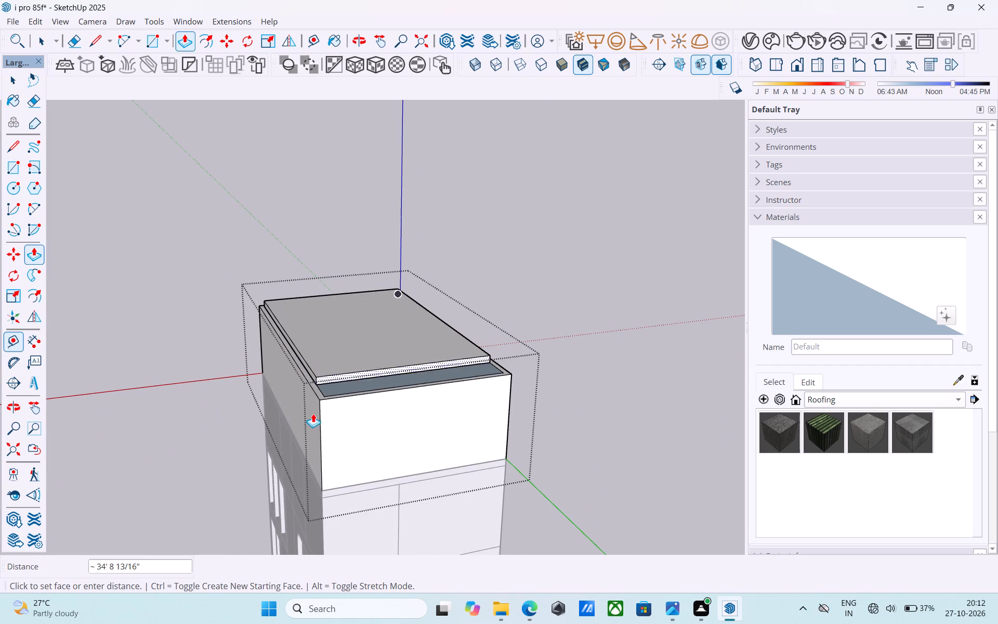
click(351, 422)
middle_drag(338, 398, 645, 388)
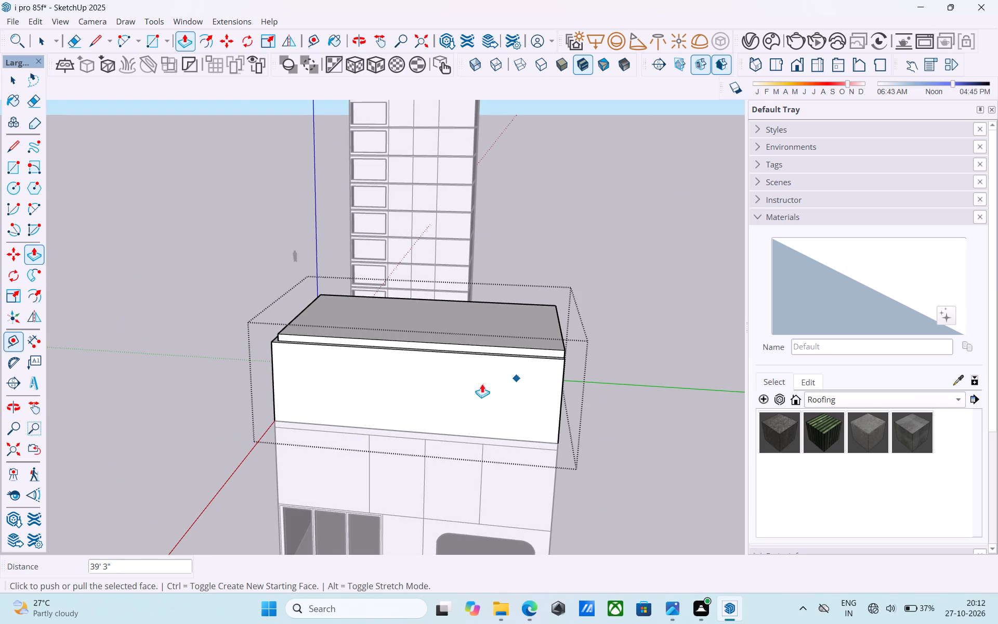
scroll(543, 382, down, 1)
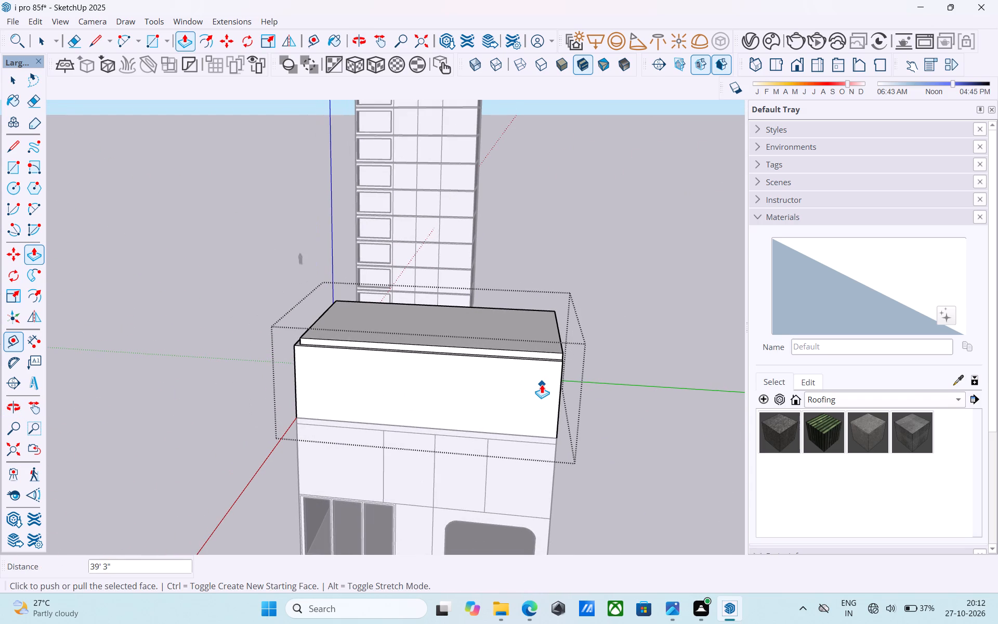
middle_drag(462, 400, 496, 394)
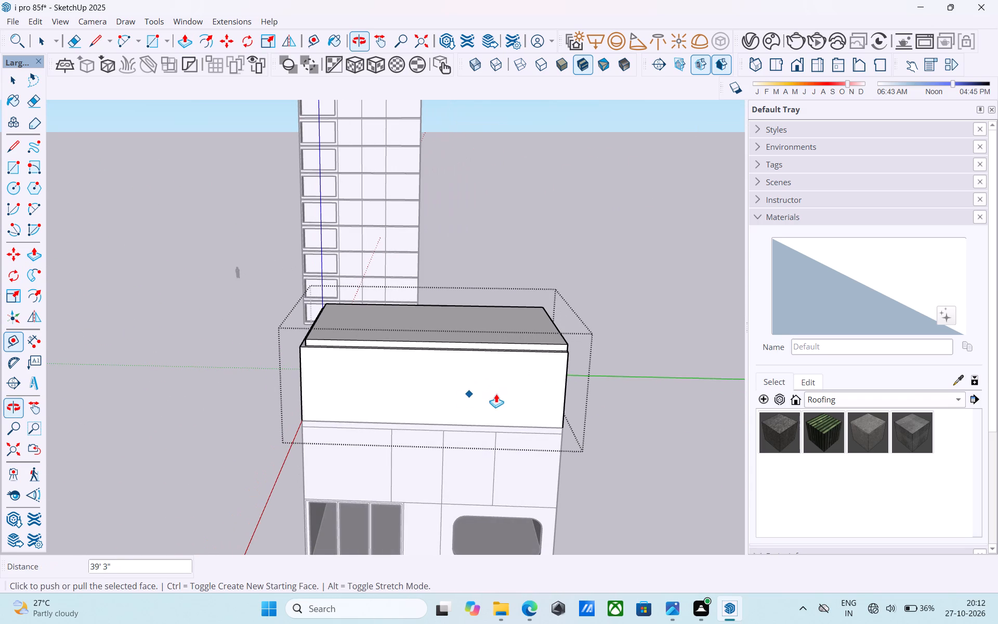
scroll(427, 390, up, 5)
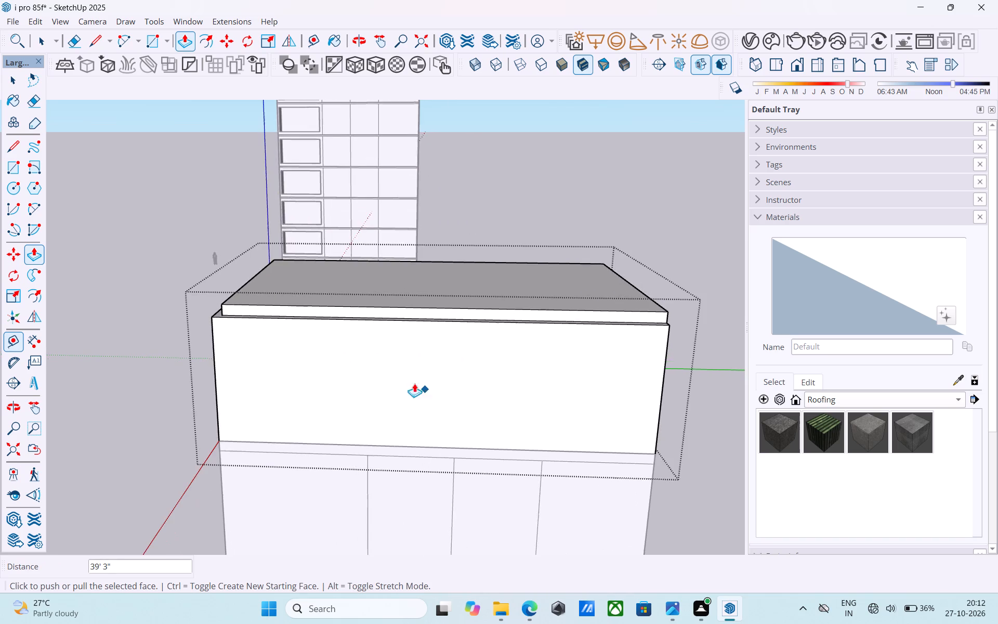
middle_drag(331, 362, 452, 364)
key(space)
Draw a 23' 6" by 1' rectangle closing the open short end of the raised block on top.
middle_drag(317, 329, 456, 323)
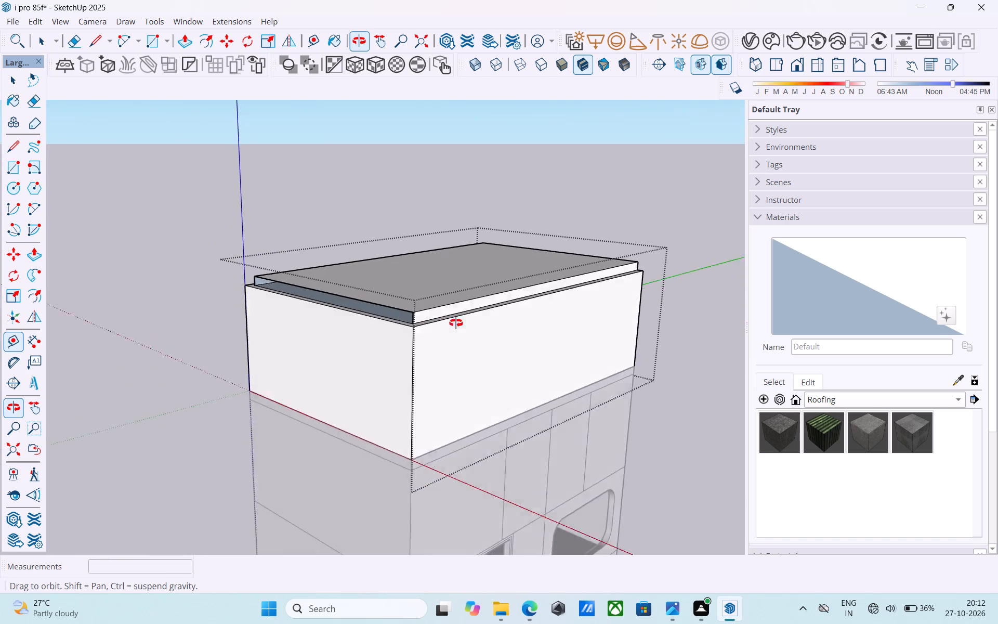
middle_drag(456, 323, 409, 328)
key(r)
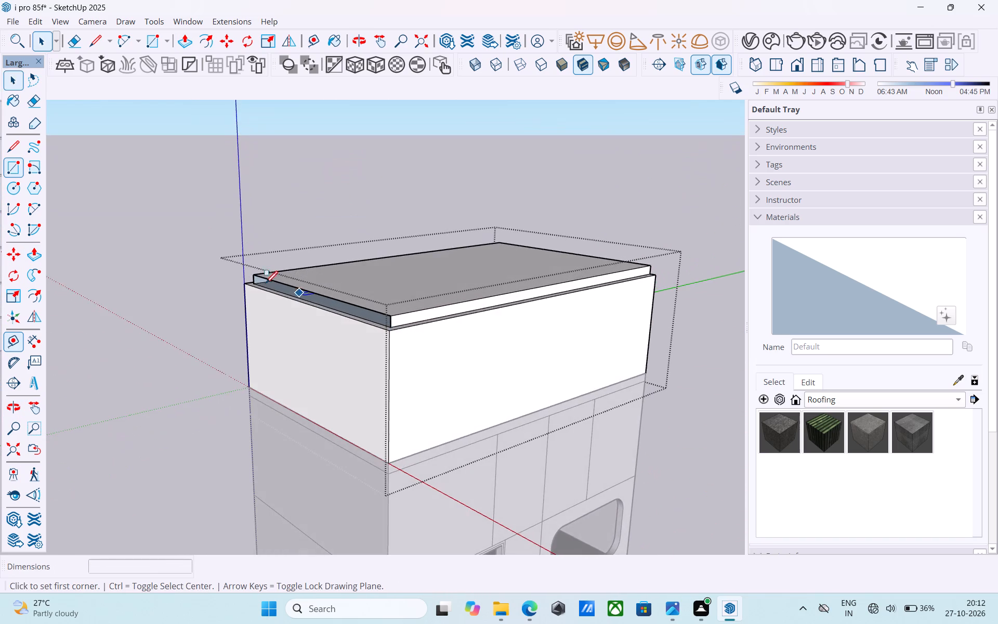
scroll(257, 282, up, 8)
click(254, 267)
scroll(521, 355, down, 3)
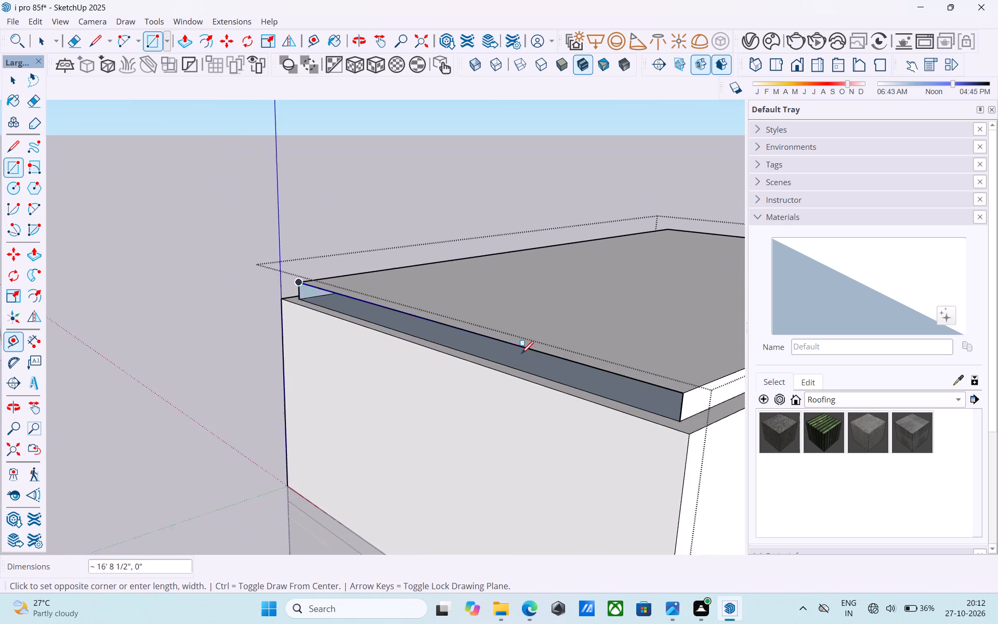
shift+middle_drag(521, 355, 454, 336)
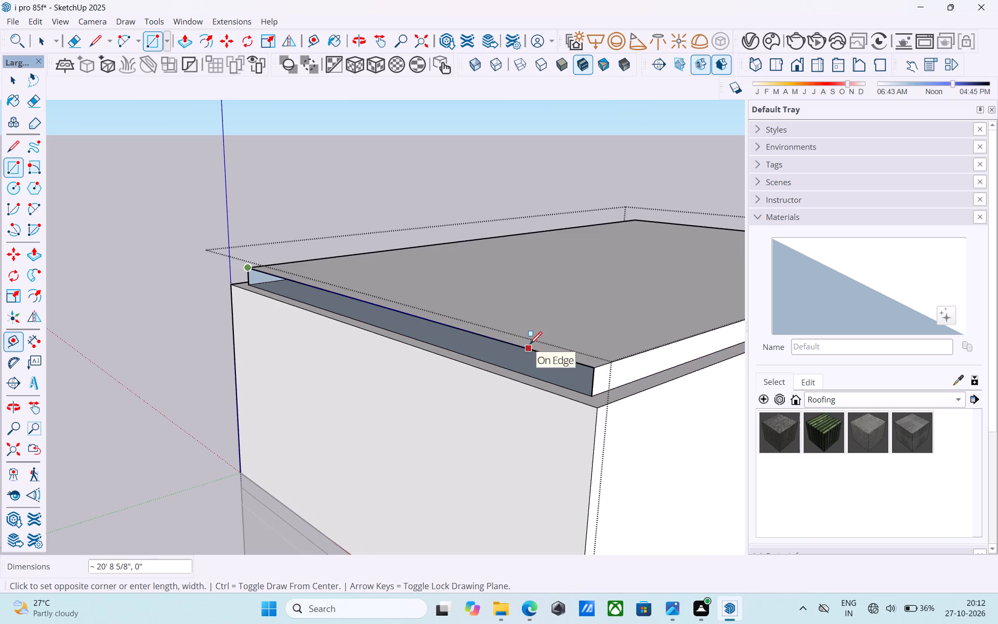
shift+middle_drag(531, 347, 524, 334)
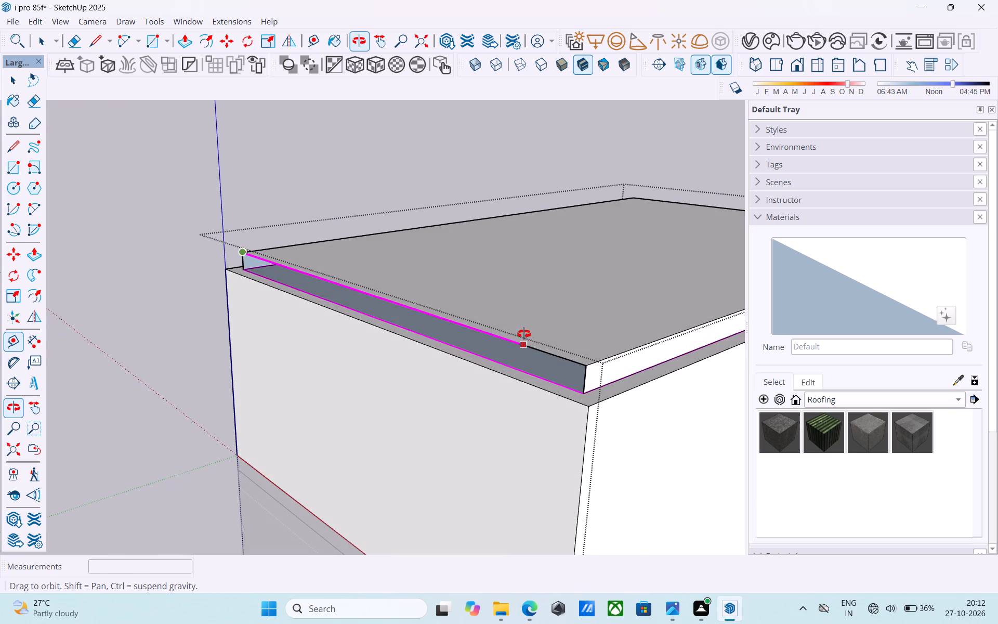
shift+middle_drag(524, 334, 524, 334)
shift+middle_drag(563, 341, 562, 303)
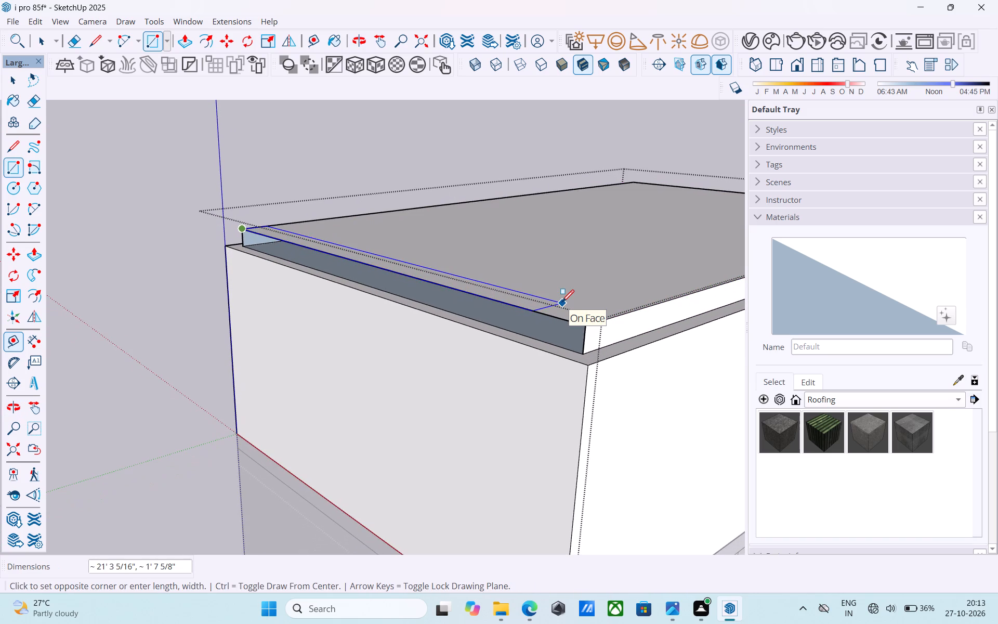
scroll(562, 304, up, 3)
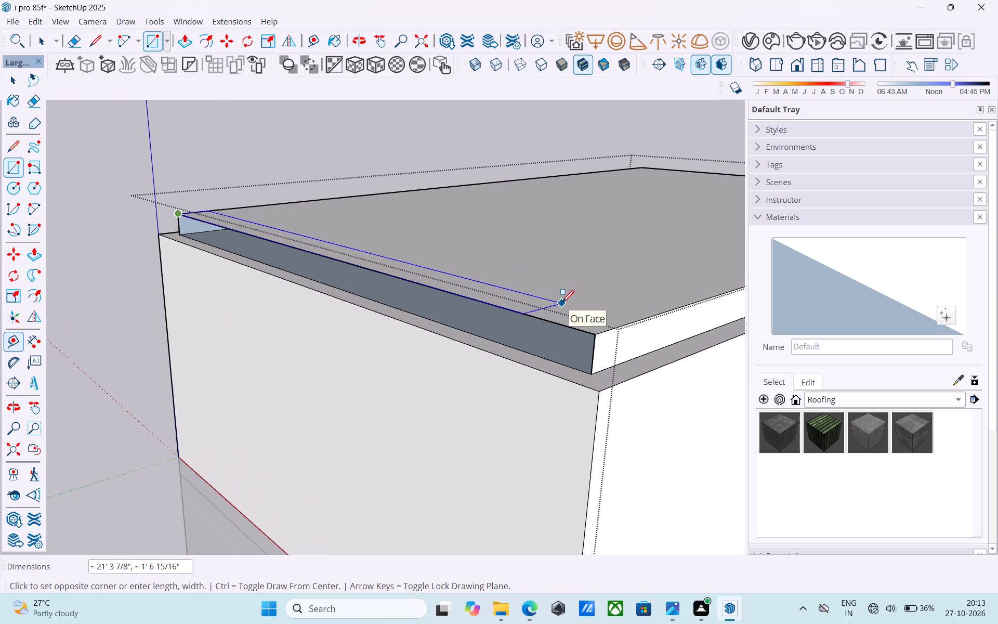
scroll(562, 304, down, 5)
middle_drag(562, 305, 567, 302)
scroll(583, 332, up, 4)
click(584, 342)
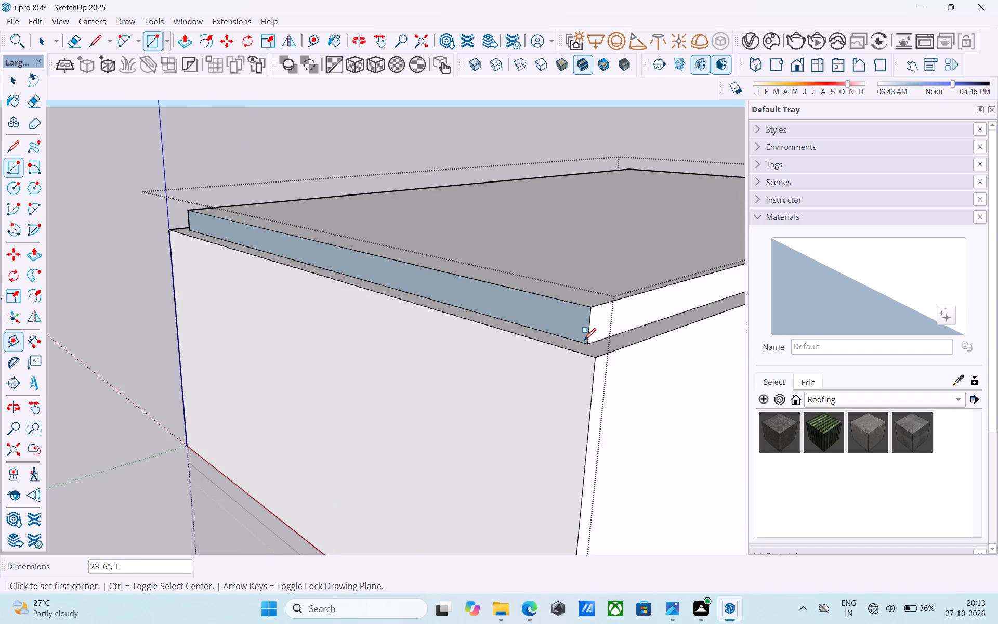
scroll(584, 342, down, 3)
shift+middle_drag(584, 342, 576, 337)
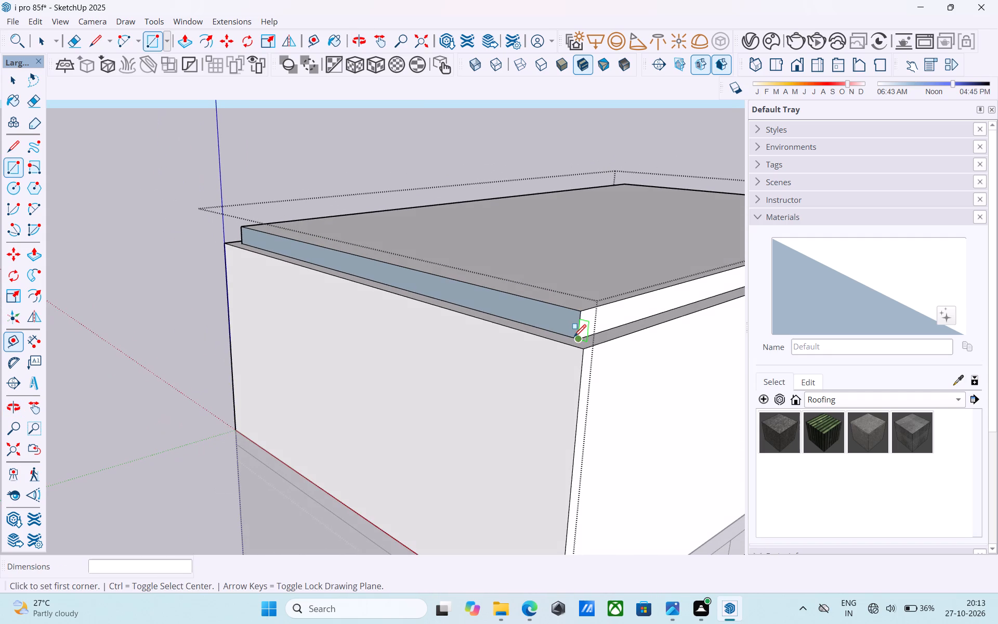
Reverse the 23' 6" by 1' end face of the raised roof block so its white front side faces outward.
middle_drag(572, 340, 560, 340)
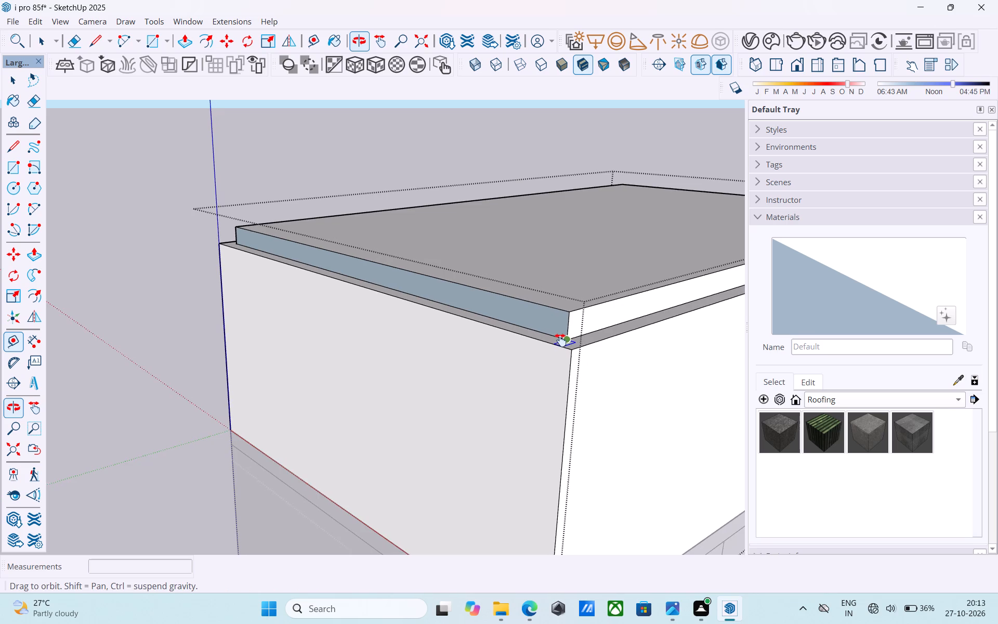
middle_drag(560, 340, 559, 341)
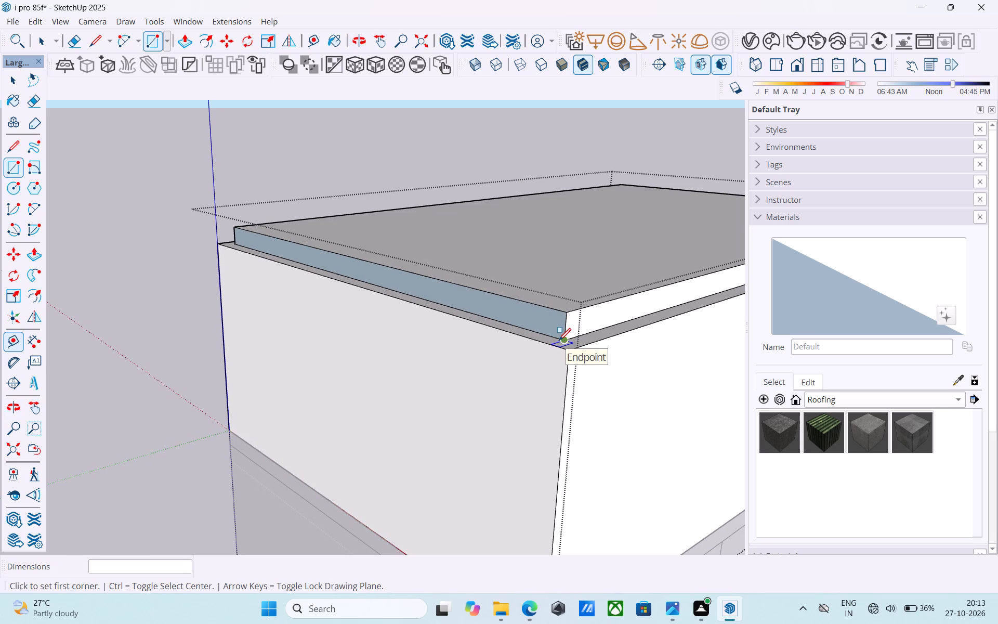
middle_drag(558, 342, 488, 357)
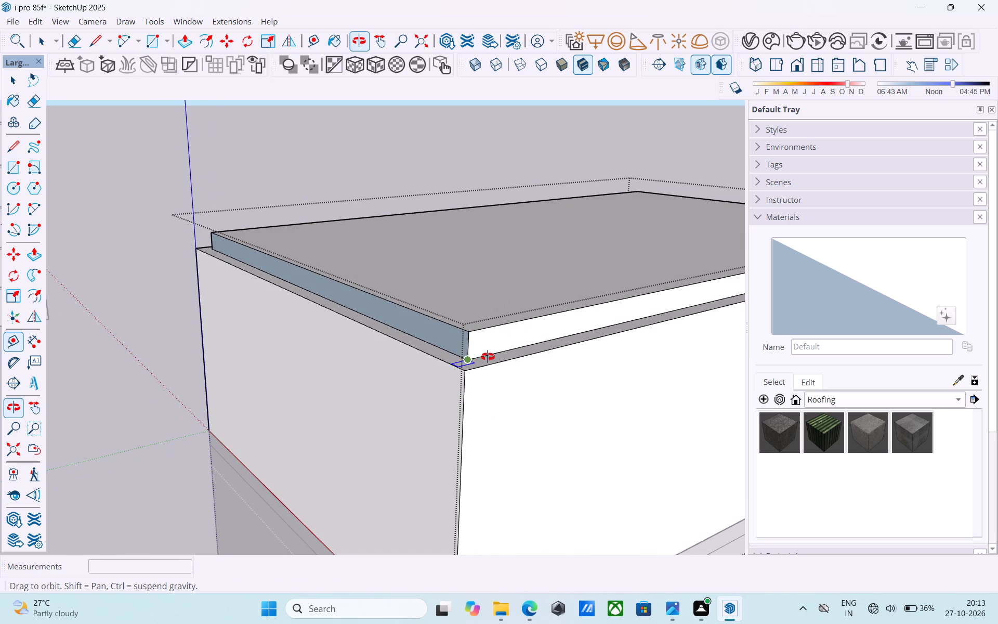
middle_drag(488, 357, 487, 357)
key(space)
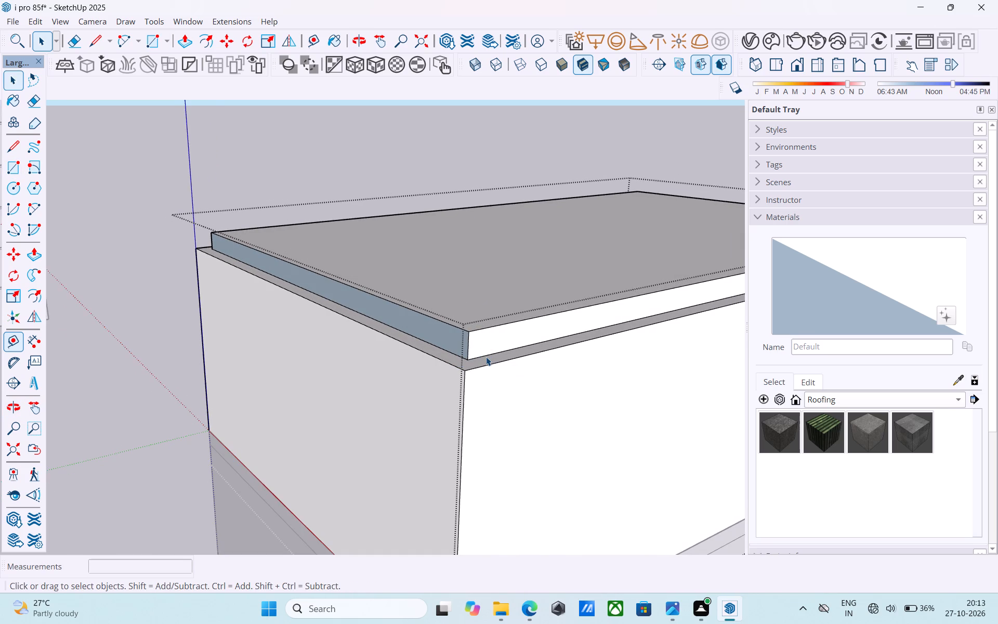
scroll(486, 357, up, 4)
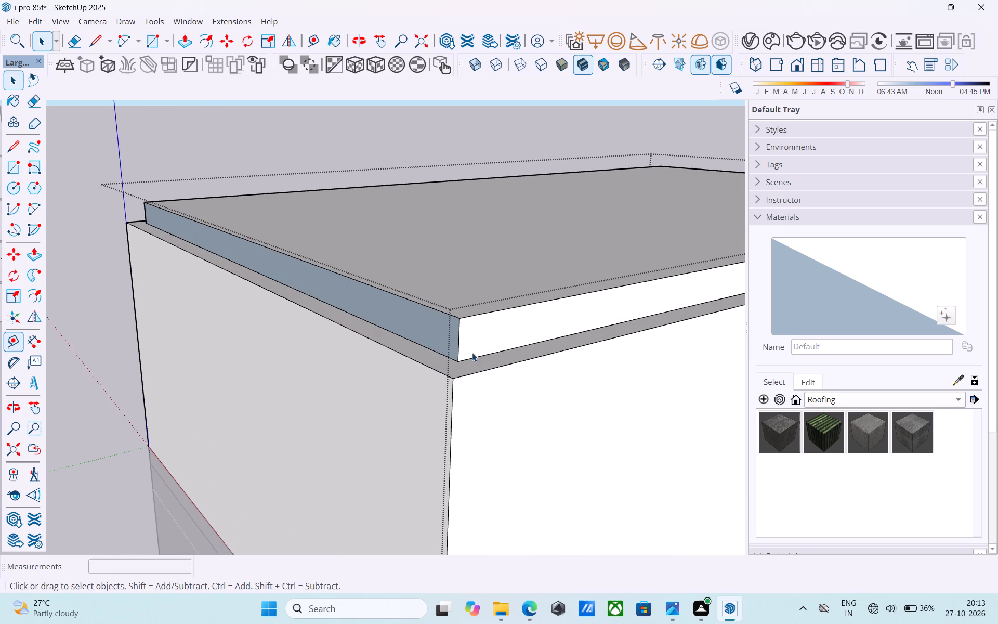
click(439, 341)
right_click(439, 341)
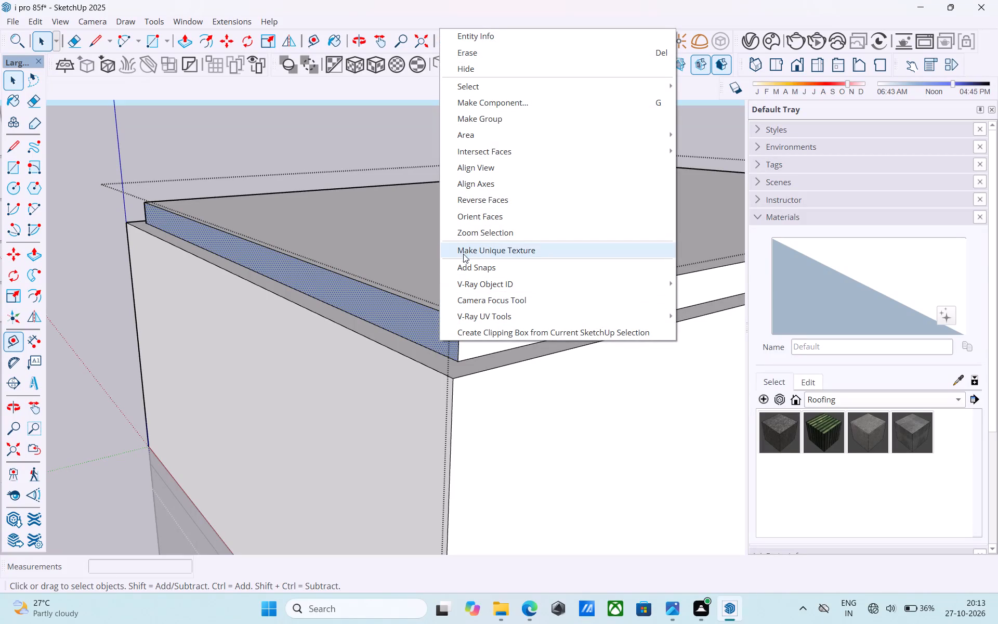
click(478, 205)
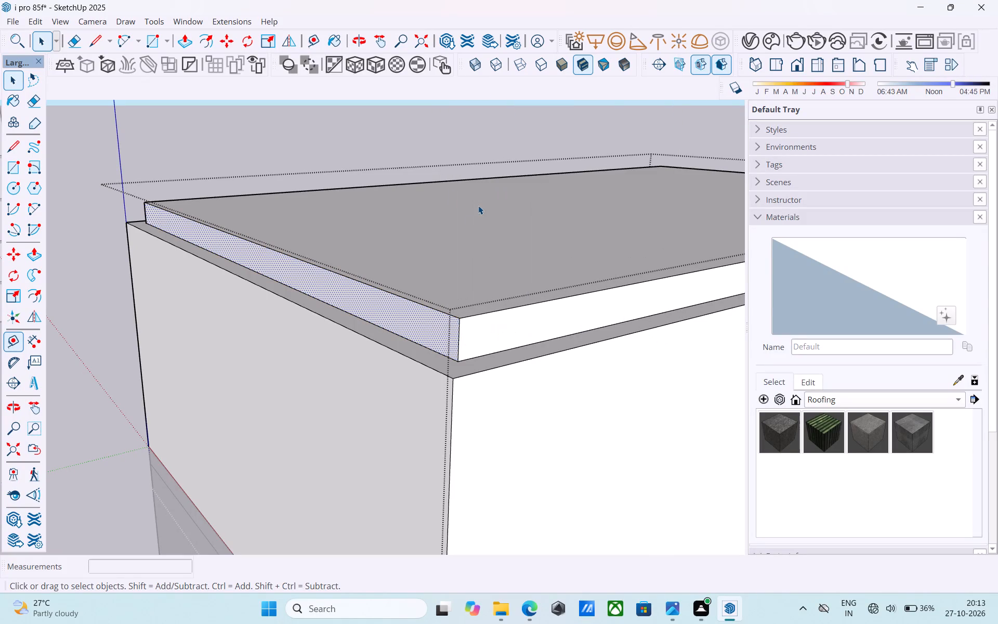
key(space)
Push/Pull the roof block's short end face 9" outward, flush with the short wall below.
scroll(403, 316, down, 4)
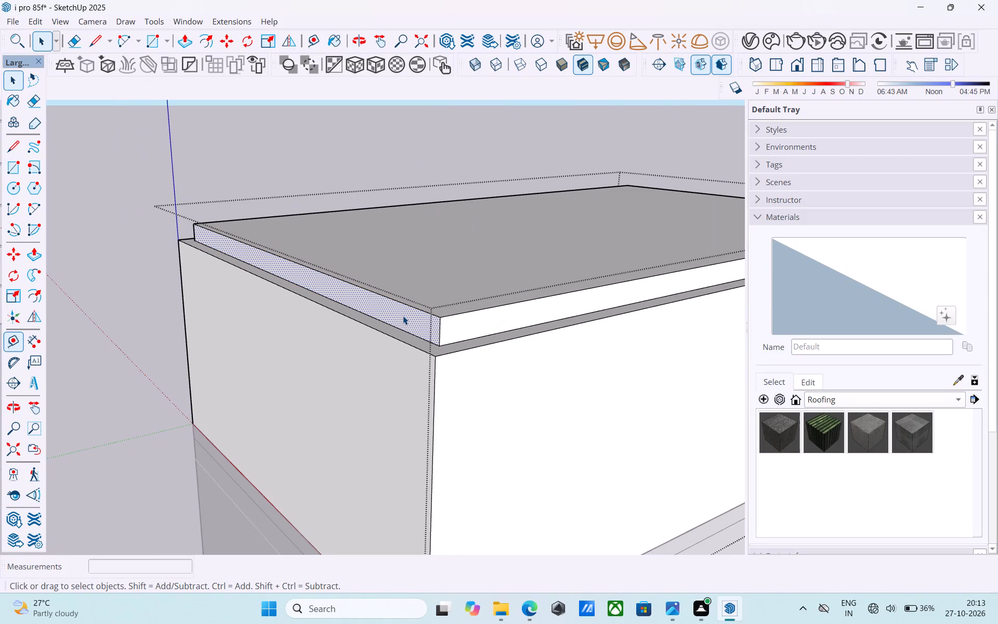
middle_drag(403, 316, 858, 359)
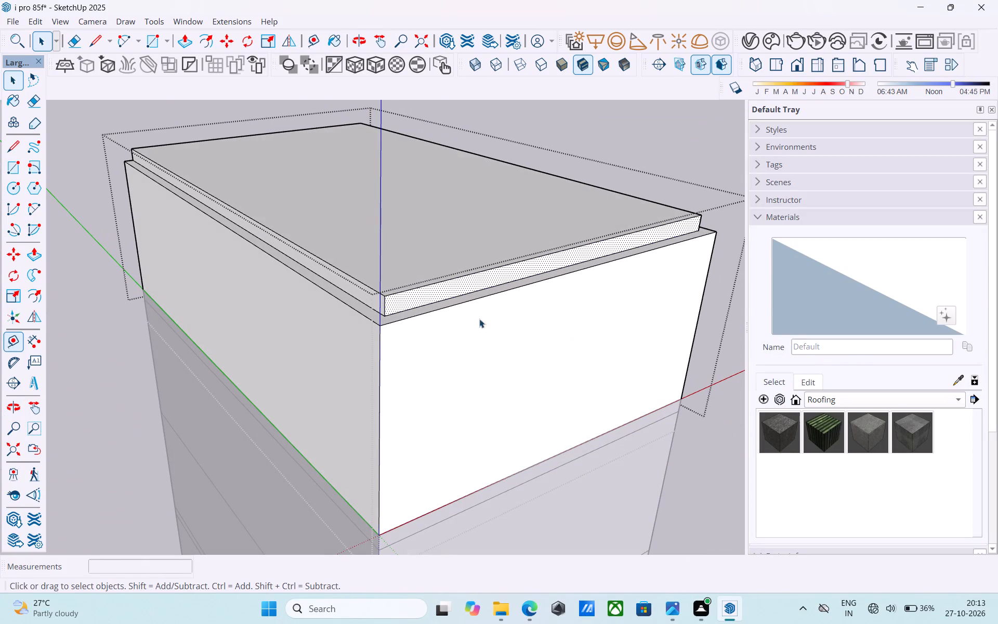
key(p)
click(434, 292)
click(430, 321)
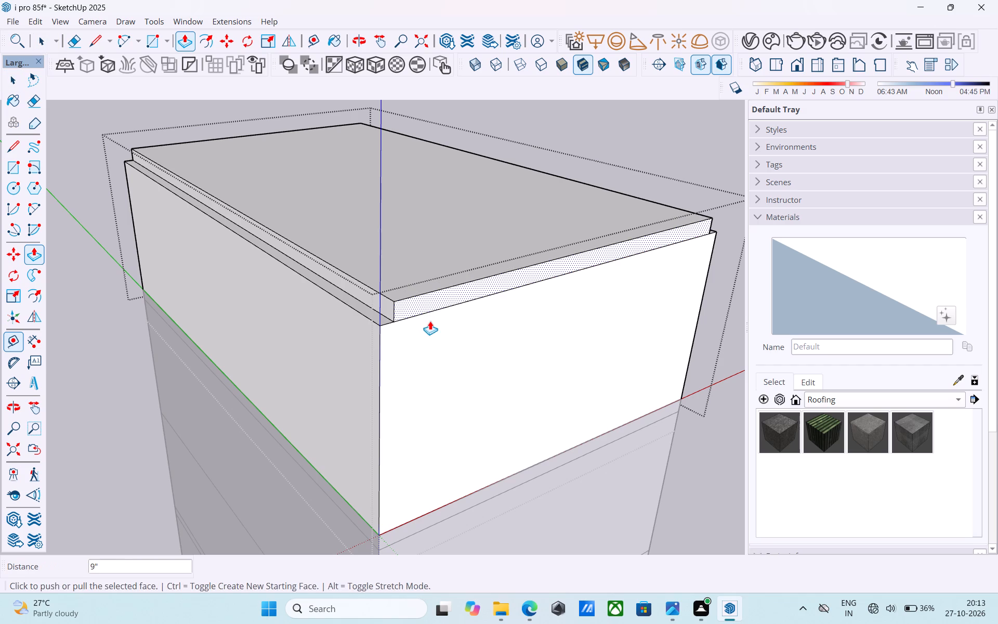
key(space)
Push/Pull the roof block's adjoining long side face outward, flush with the plain long wall below.
click(388, 298)
click(380, 304)
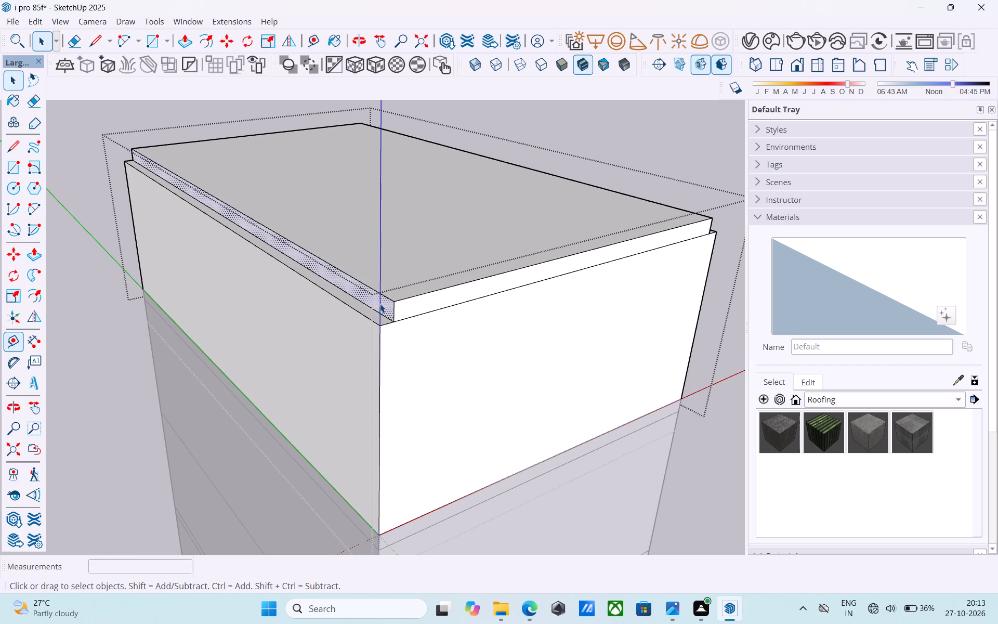
key(p)
click(380, 304)
click(361, 332)
key(space)
Push/Pull the roof block's opposite long side face outward, flush with the wall above the windowed facade.
scroll(347, 353, down, 5)
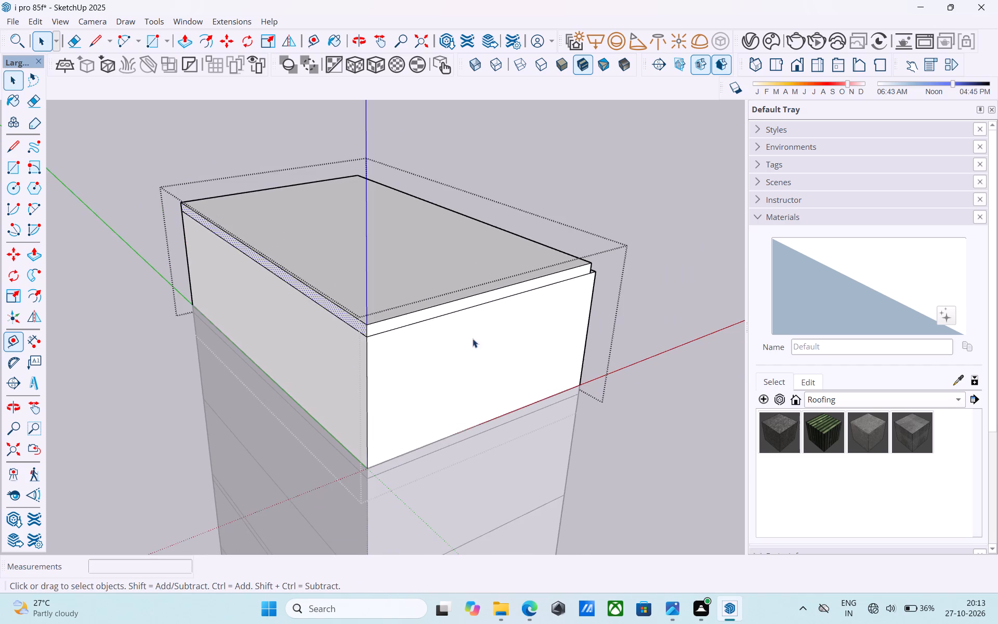
middle_drag(472, 339, 12, 291)
middle_drag(206, 295, 0, 345)
scroll(333, 176, up, 5)
middle_drag(418, 193, 239, 267)
scroll(239, 268, up, 4)
click(370, 255)
key(p)
click(370, 255)
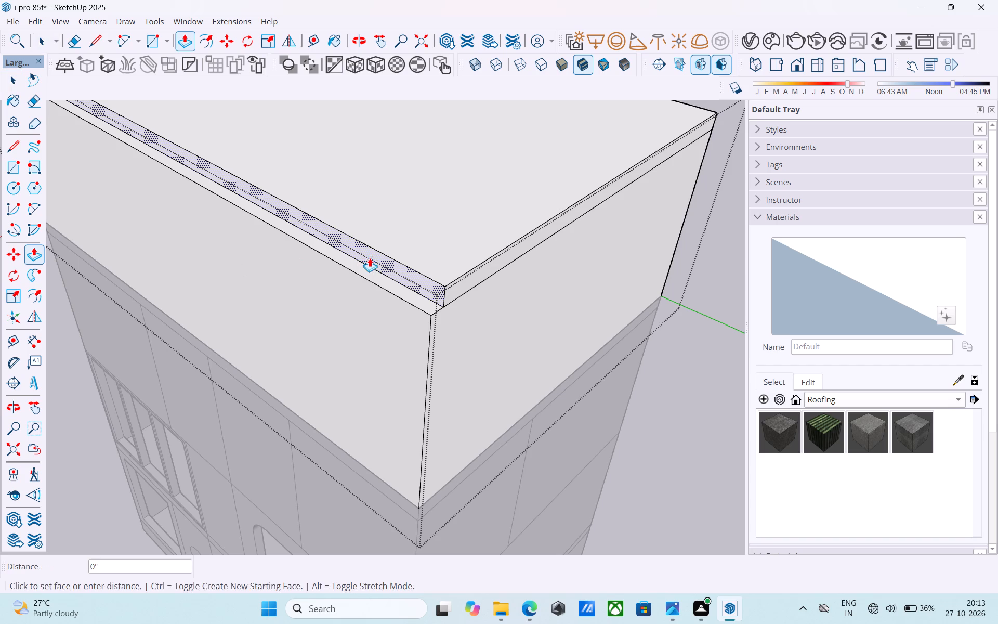
click(359, 289)
key(space)
Examine the extended roof block from all sides of the building to check its edges against the walls.
scroll(359, 290, down, 5)
middle_drag(358, 291, 454, 254)
scroll(454, 259, down, 4)
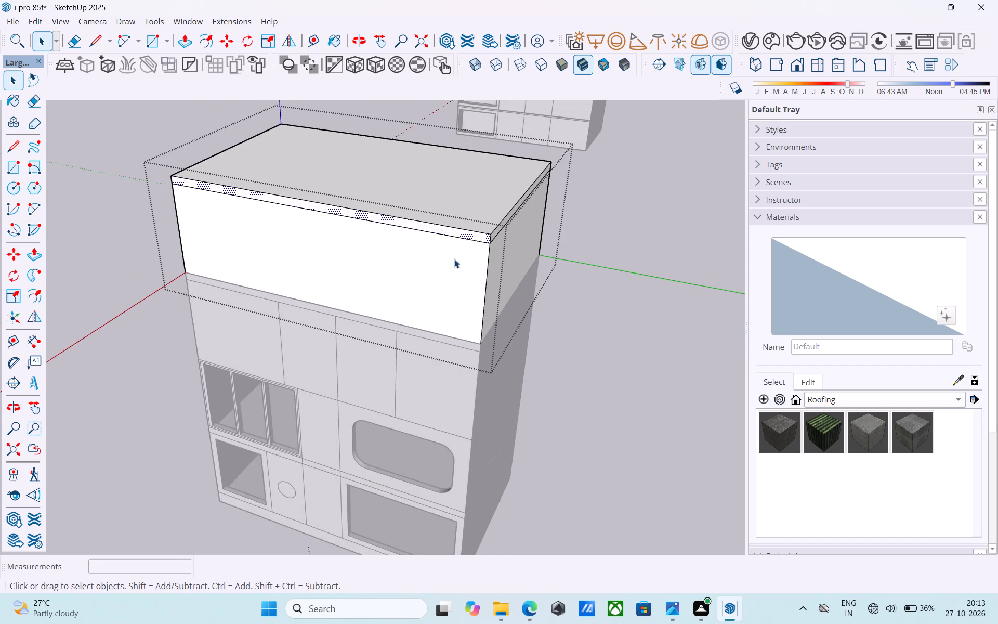
scroll(454, 259, down, 4)
shift+middle_drag(454, 259, 664, 223)
middle_drag(393, 276, 741, 309)
middle_drag(286, 305, 517, 318)
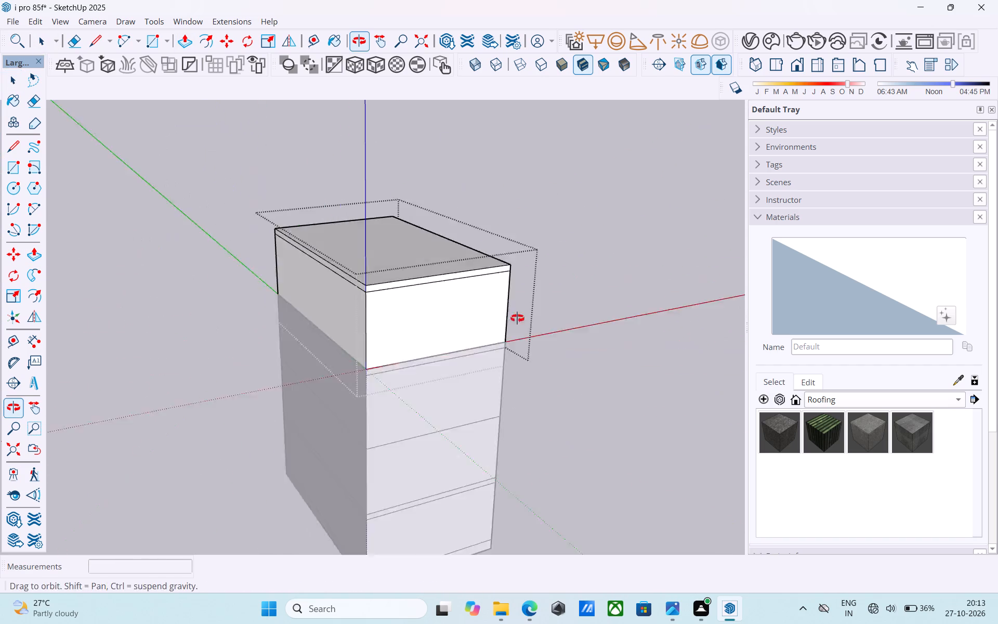
middle_drag(517, 318, 554, 316)
middle_drag(327, 295, 545, 286)
middle_drag(450, 286, 86, 323)
middle_drag(162, 303, 303, 281)
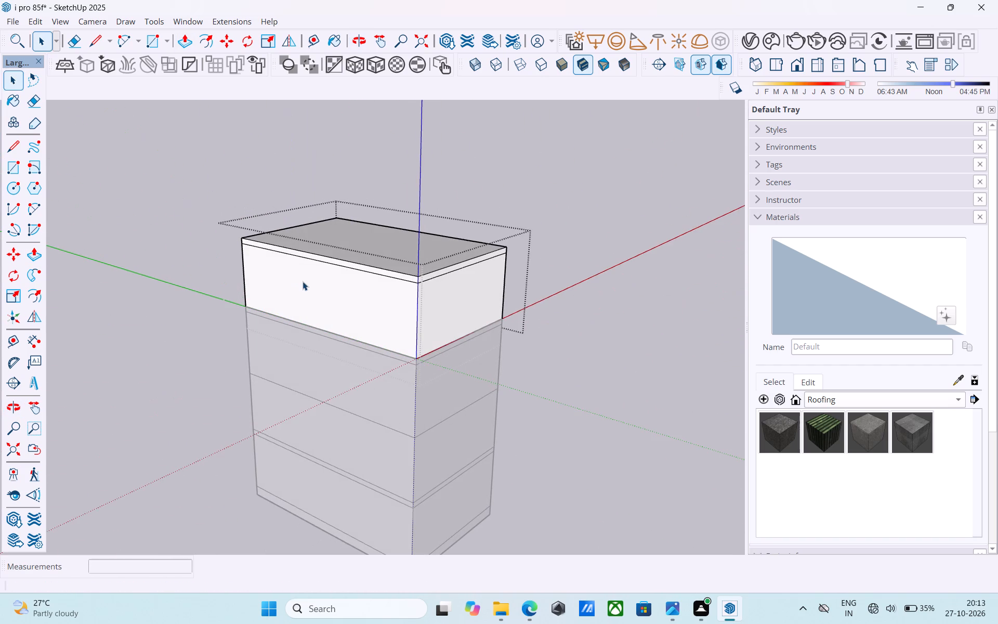
middle_drag(303, 281, 225, 296)
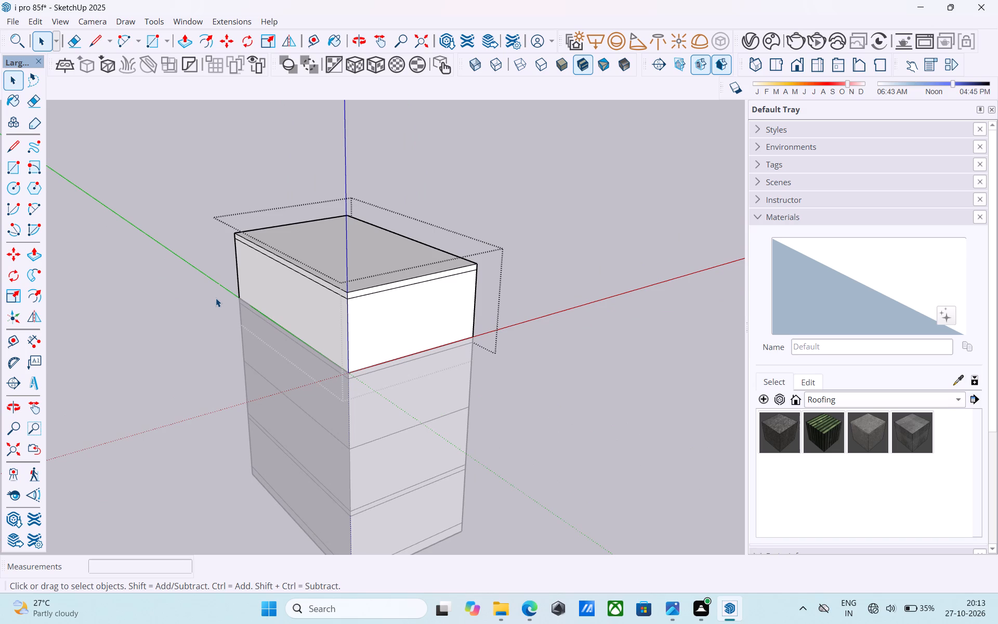
Close the top-storey group and return to the whole model.
scroll(217, 297, down, 5)
scroll(252, 262, down, 1)
middle_drag(252, 262, 246, 275)
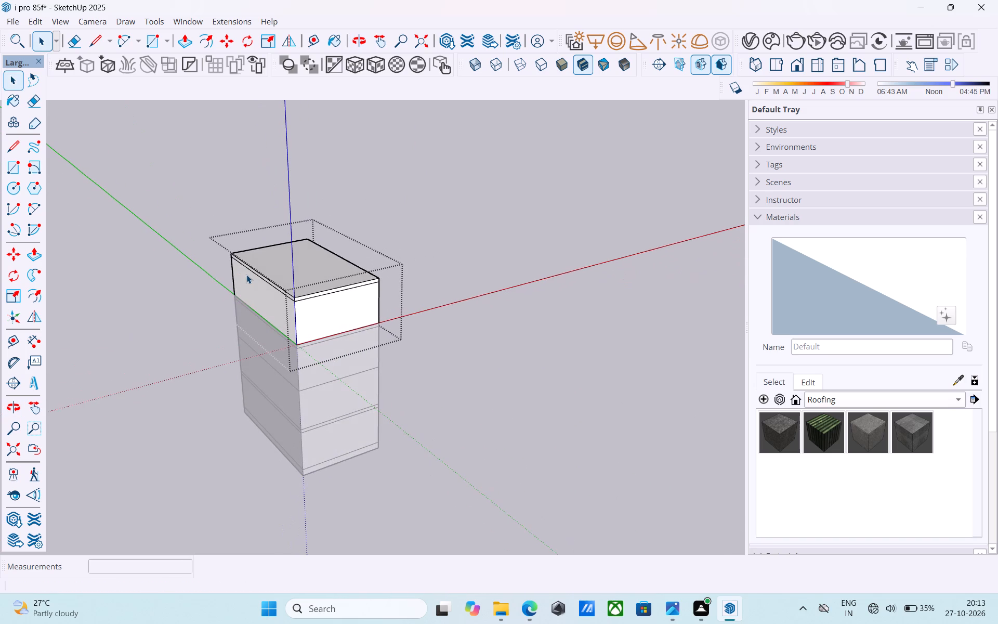
scroll(246, 275, down, 6)
middle_drag(246, 275, 45, 355)
scroll(293, 231, up, 4)
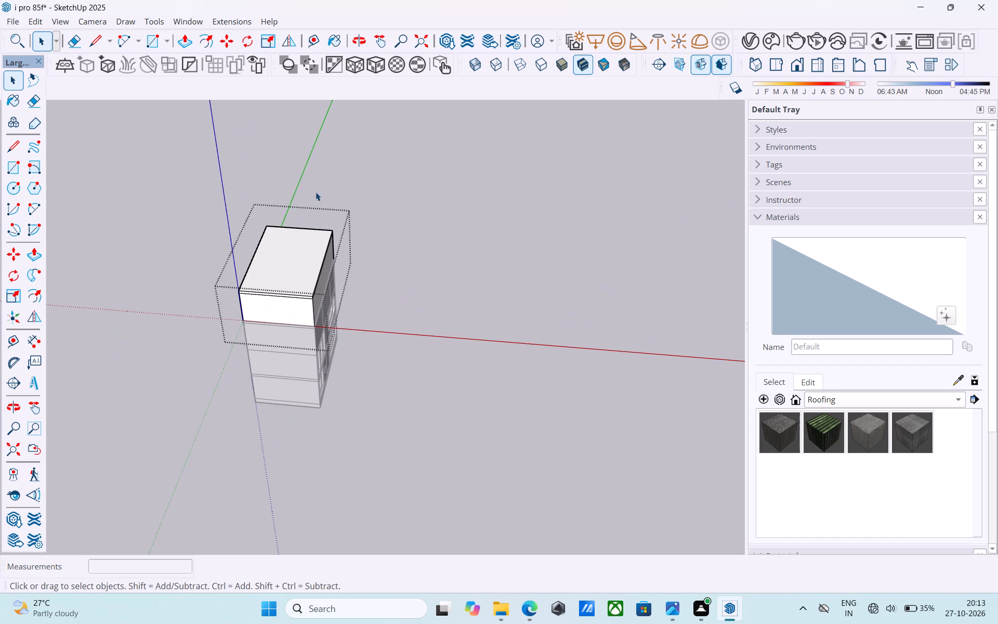
click(405, 259)
Examine the building's front facade alongside the taller tower from the front and at an angle.
scroll(295, 210, down, 5)
middle_drag(295, 211, 60, 191)
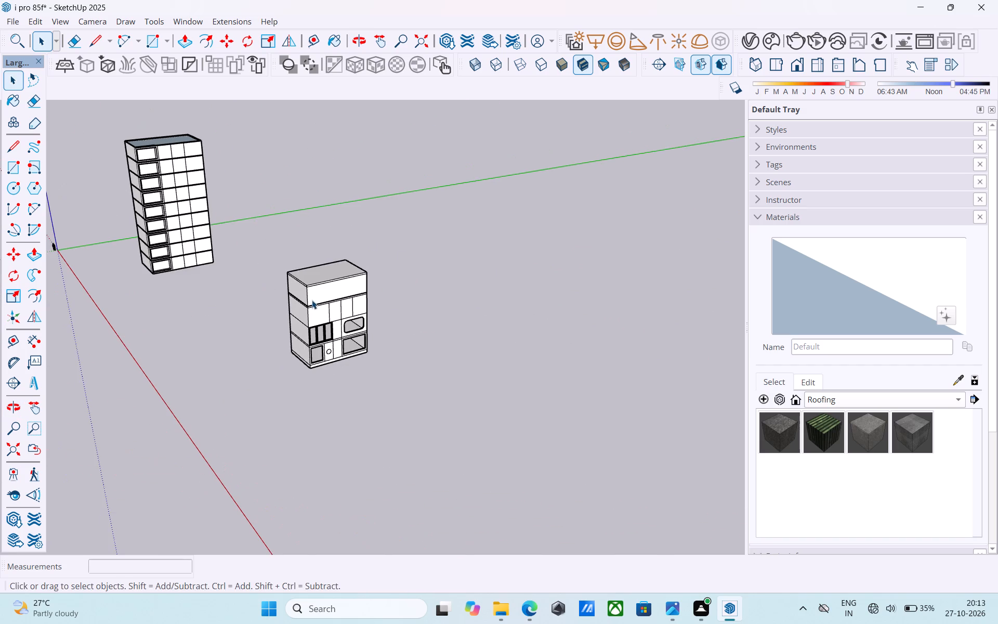
shift+middle_drag(309, 290, 132, 222)
scroll(299, 287, up, 7)
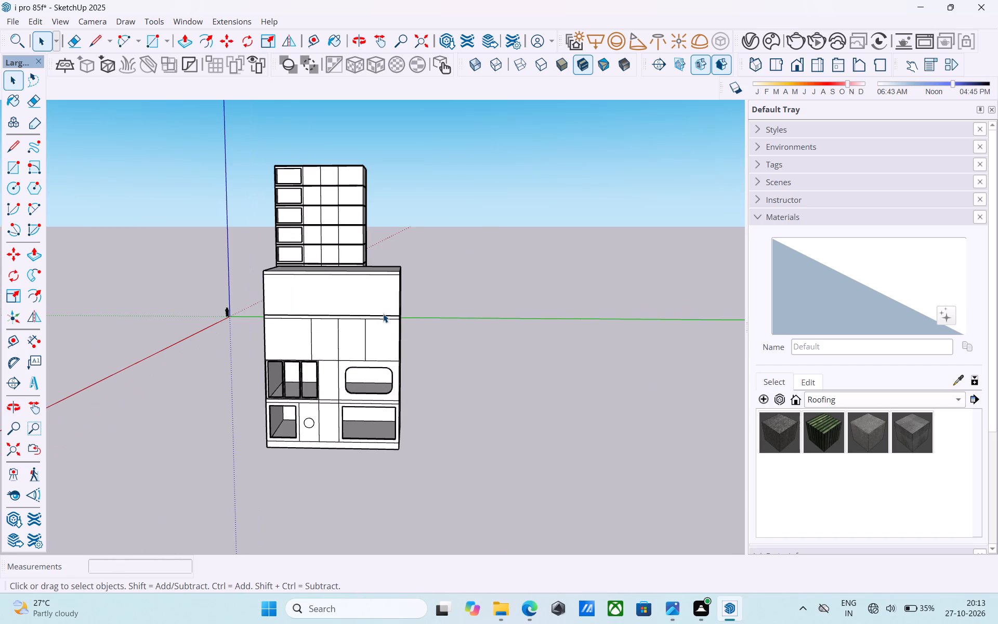
scroll(383, 314, up, 1)
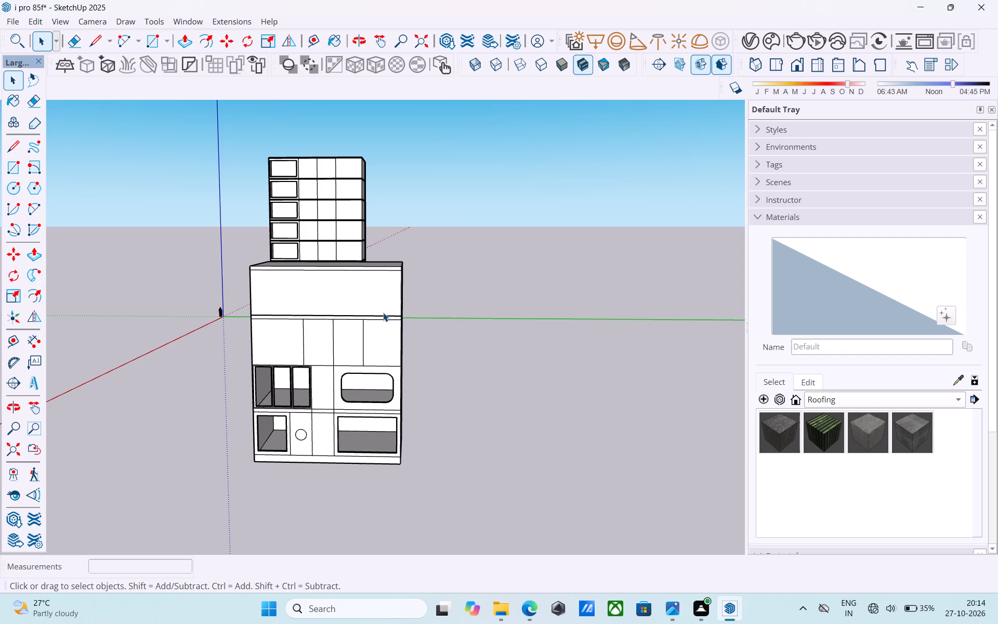
scroll(383, 313, up, 3)
scroll(383, 313, down, 3)
middle_drag(340, 360, 347, 336)
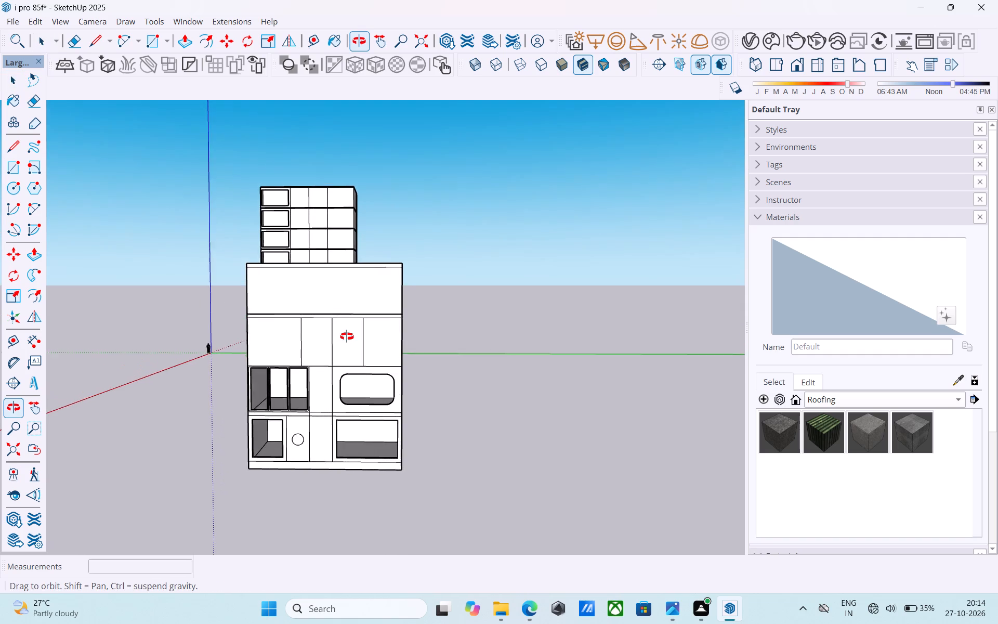
middle_drag(347, 336, 362, 327)
middle_drag(365, 326, 382, 318)
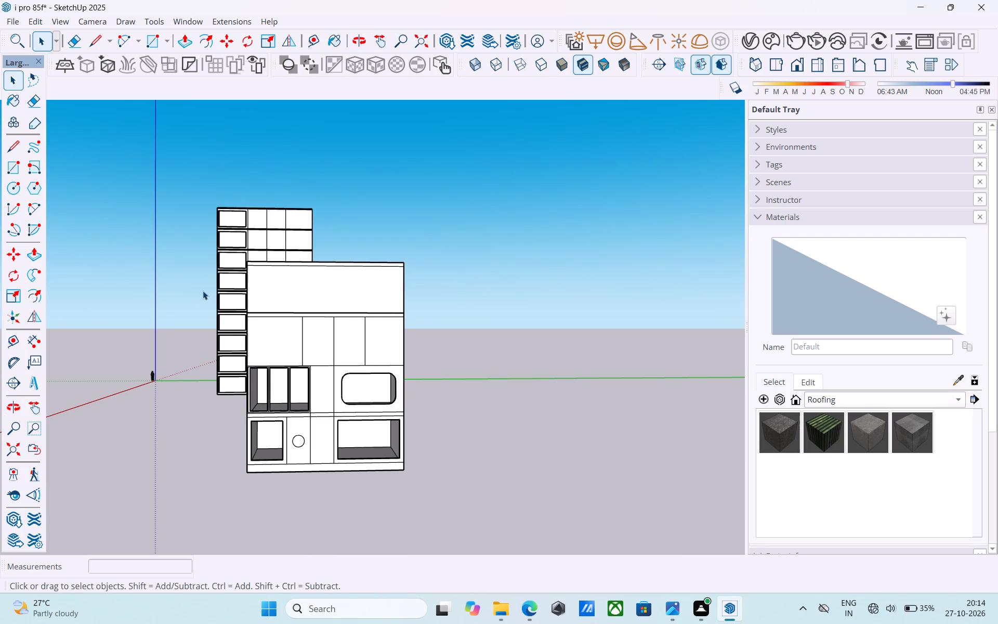
scroll(203, 289, up, 3)
scroll(243, 289, down, 4)
middle_drag(243, 289, 274, 270)
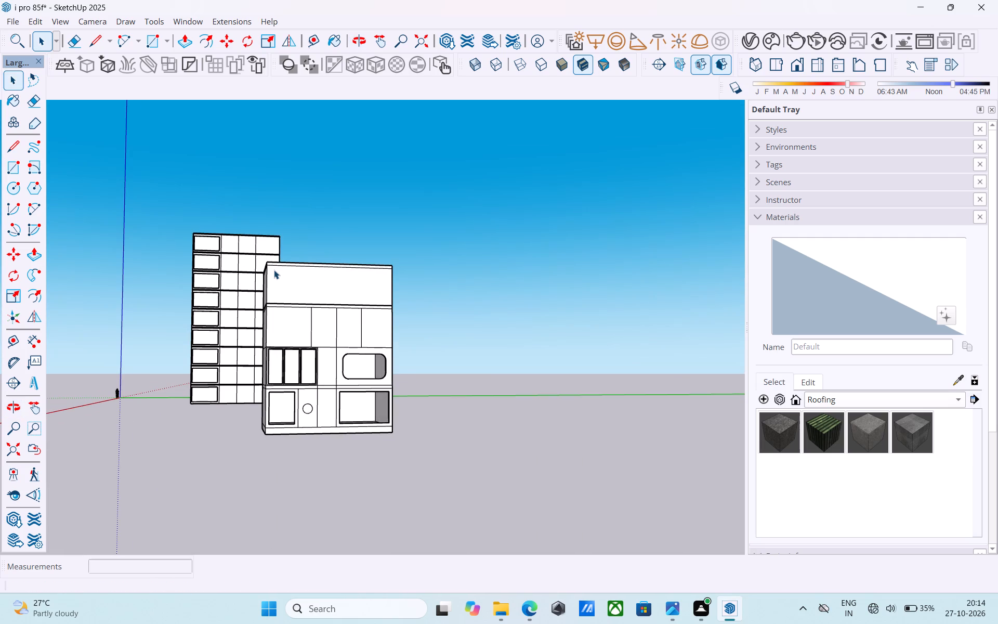
Select the thin horizontal band between the blank top storey and the divided storey below, and examine it up close.
scroll(274, 271, up, 4)
scroll(321, 322, up, 11)
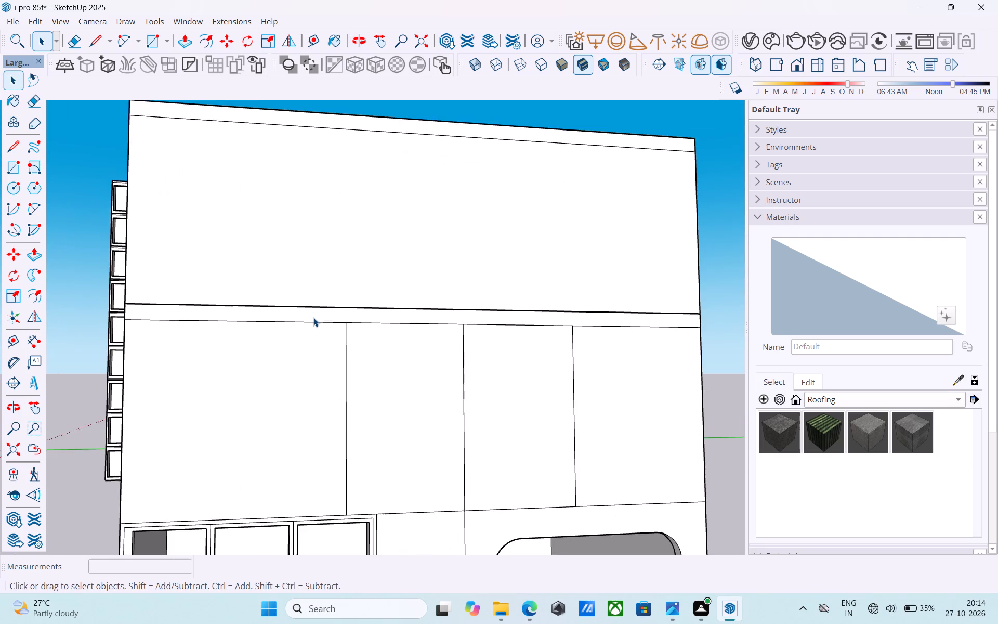
click(313, 318)
scroll(313, 318, up, 2)
scroll(313, 317, down, 4)
middle_drag(313, 317, 305, 354)
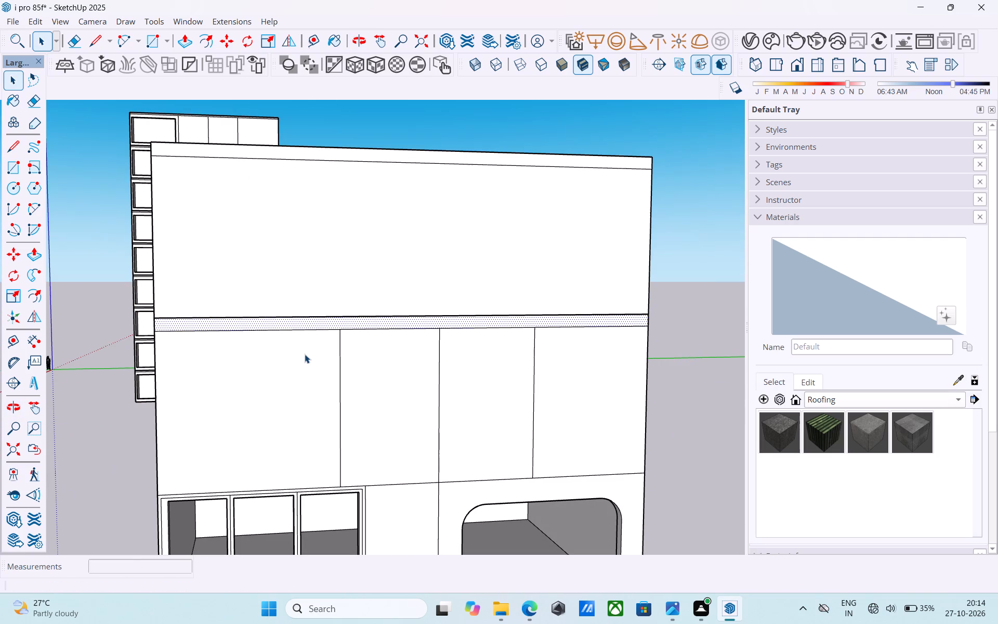
middle_drag(304, 355, 308, 361)
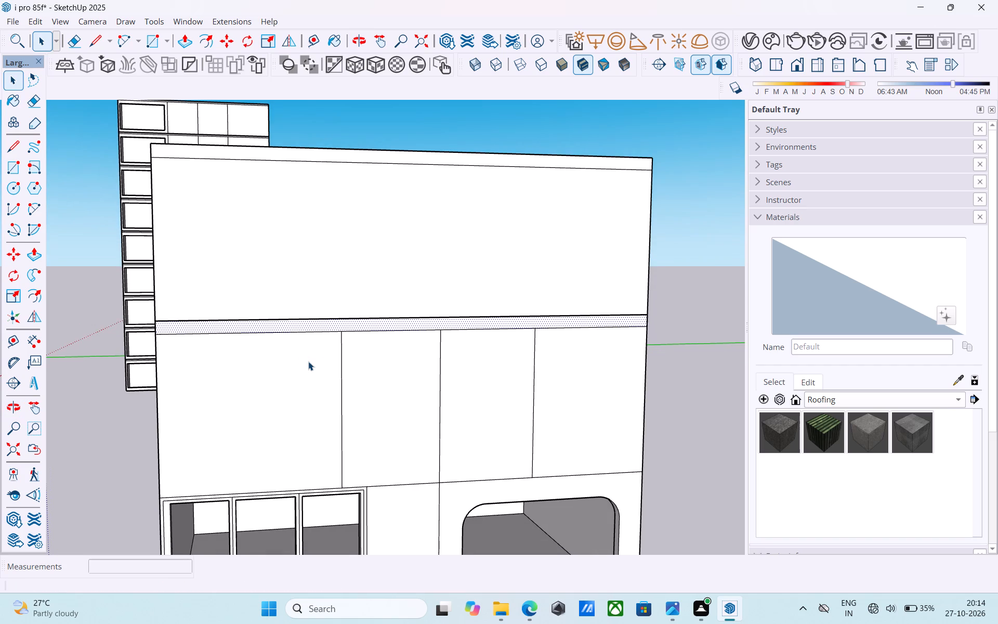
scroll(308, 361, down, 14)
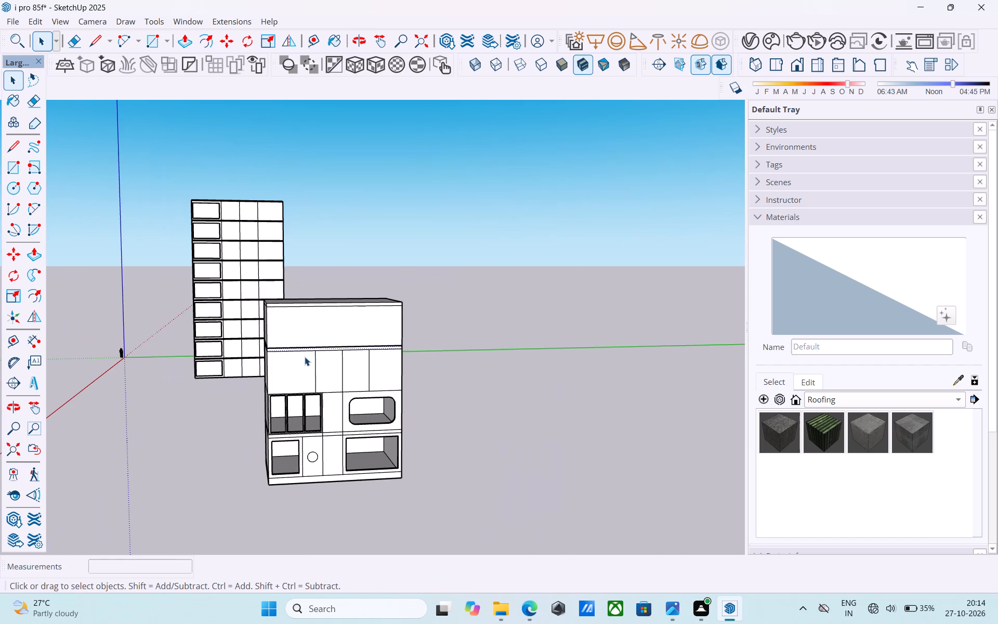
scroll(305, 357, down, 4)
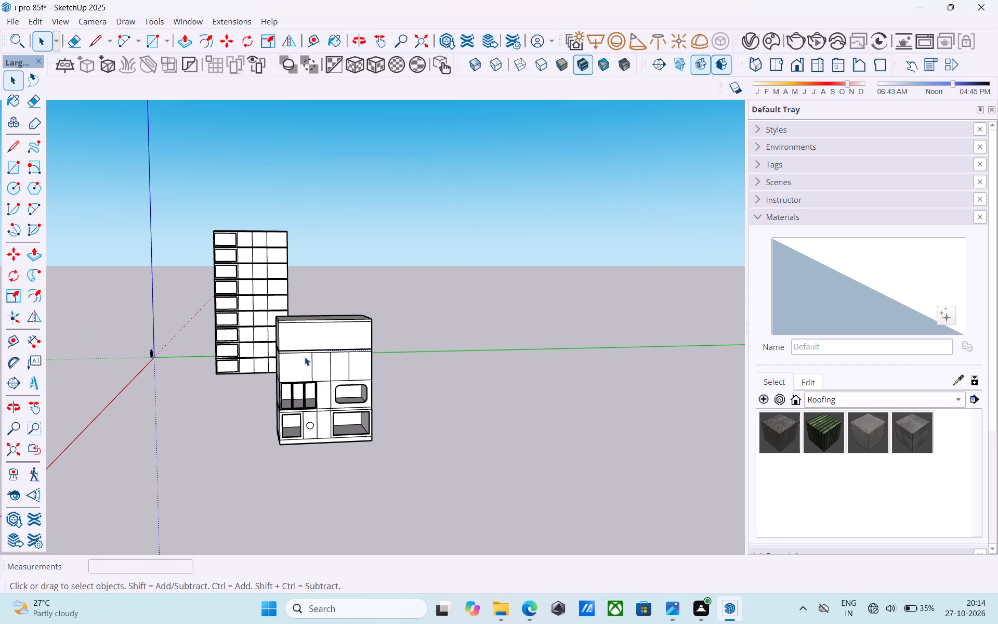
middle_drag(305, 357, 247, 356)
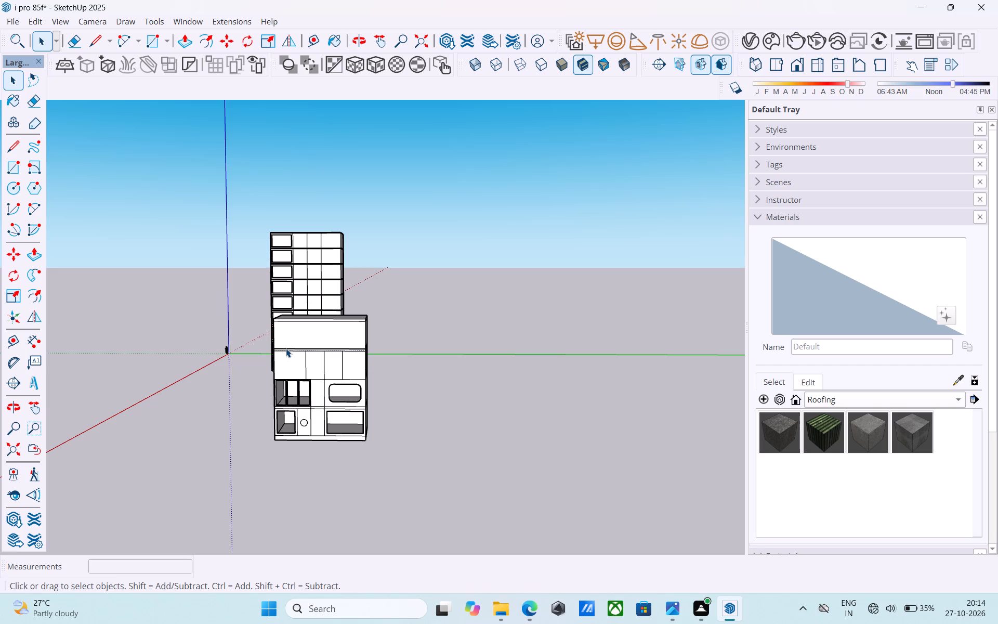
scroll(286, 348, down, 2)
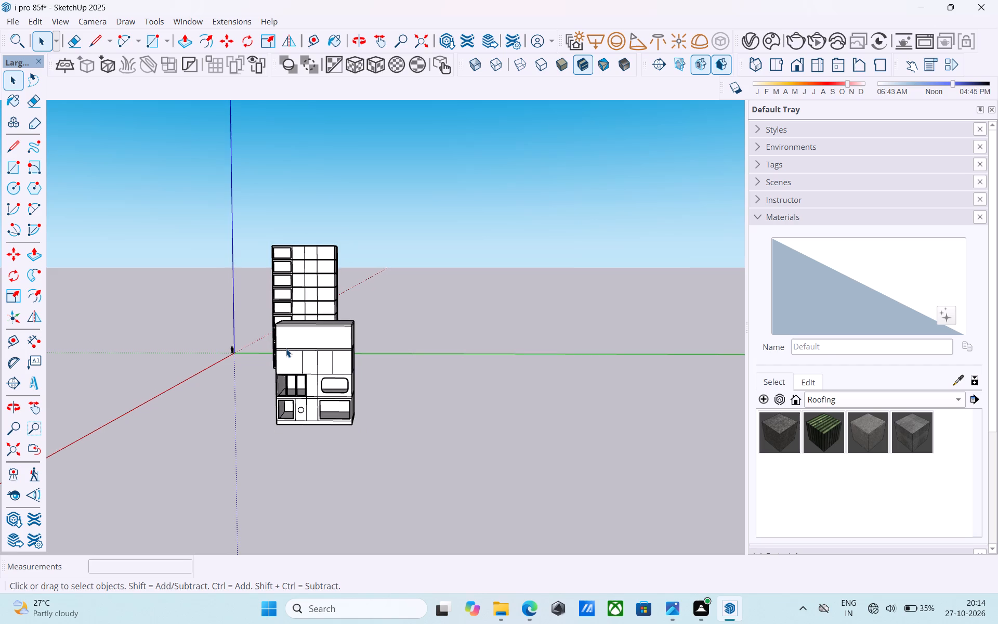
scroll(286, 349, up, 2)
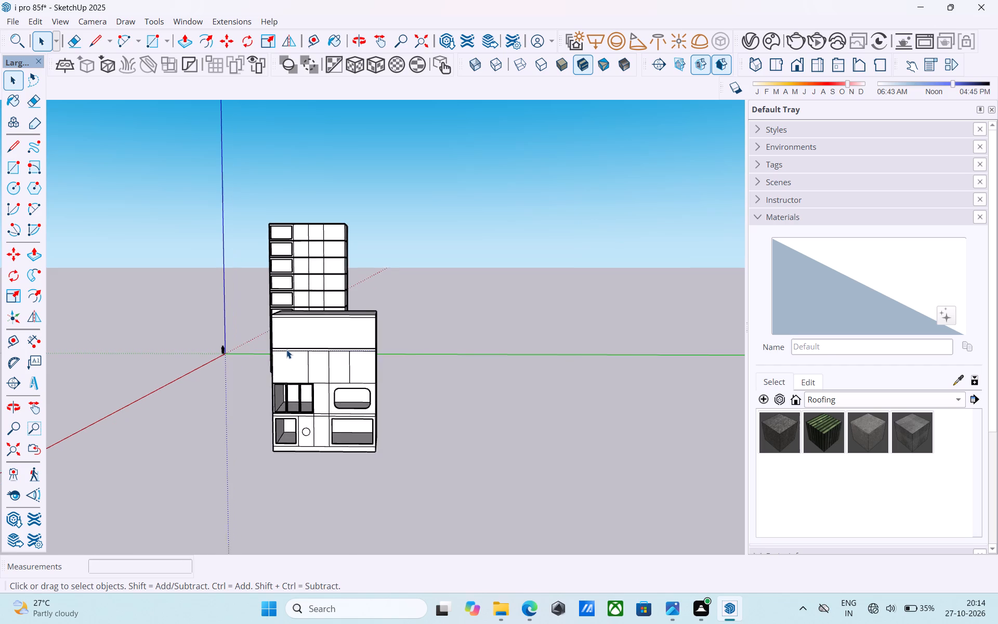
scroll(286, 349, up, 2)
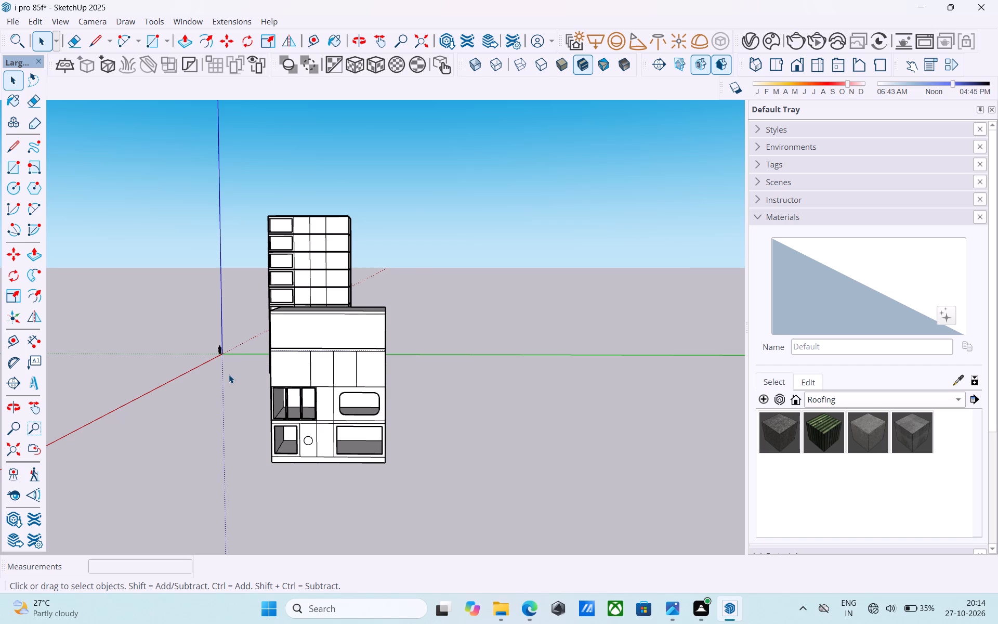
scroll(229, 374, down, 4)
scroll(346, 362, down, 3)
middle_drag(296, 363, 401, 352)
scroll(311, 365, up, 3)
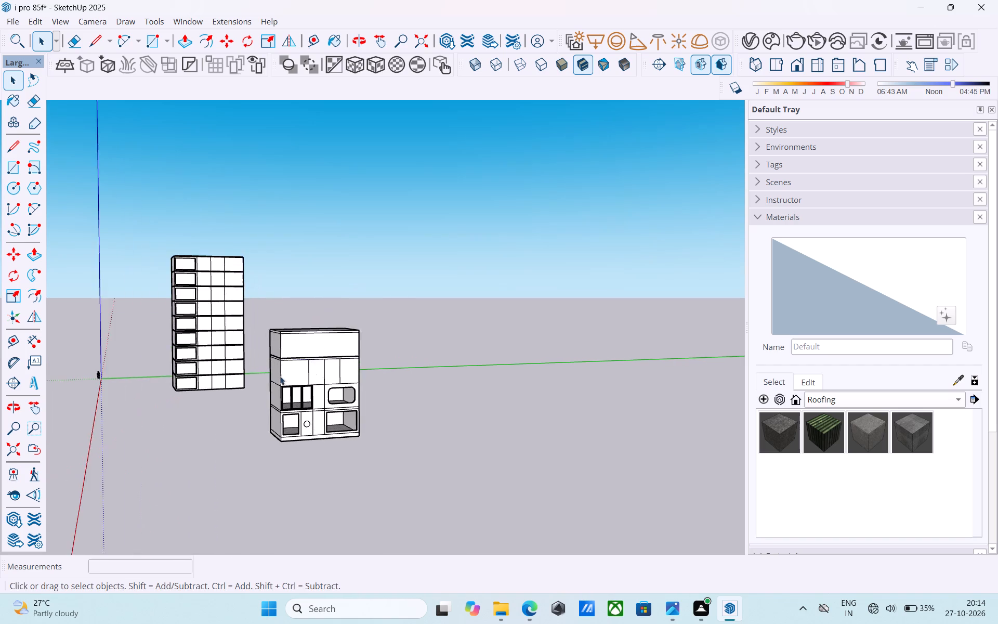
Offset the outline of the wide end panel in the divided storey below the blank storey inward by 1'.
scroll(273, 378, up, 11)
middle_drag(309, 361, 309, 360)
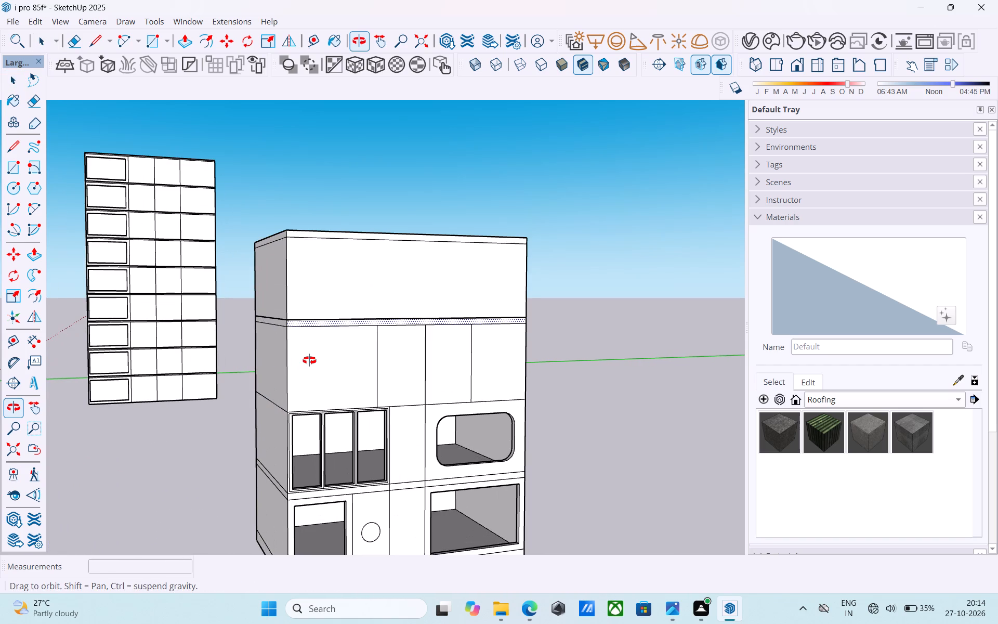
middle_drag(309, 360, 324, 301)
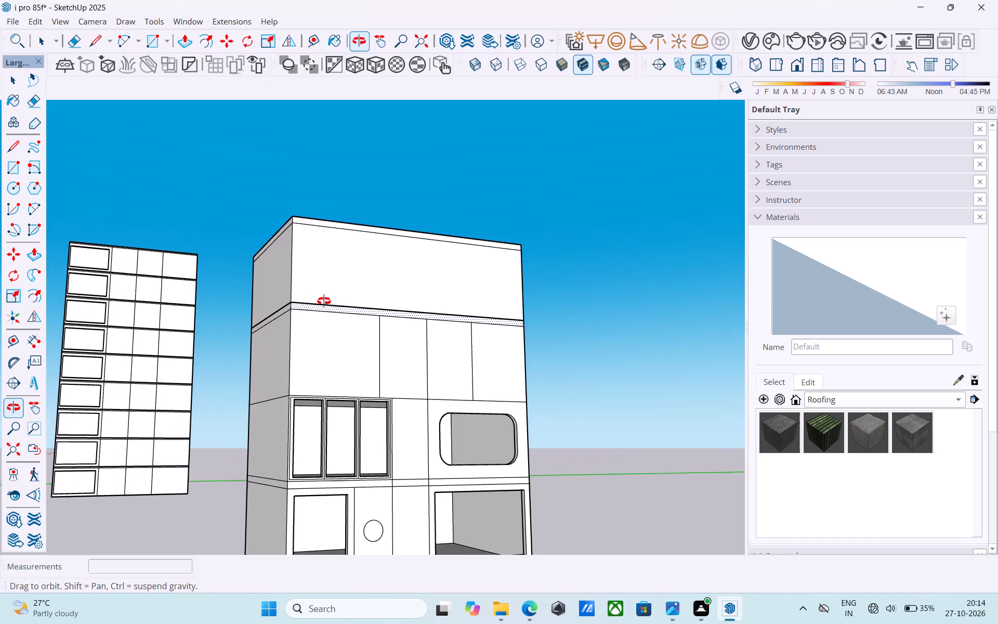
middle_drag(324, 301, 322, 313)
middle_drag(321, 316, 312, 375)
scroll(313, 376, up, 4)
click(313, 375)
scroll(313, 373, up, 4)
key(f)
click(313, 373)
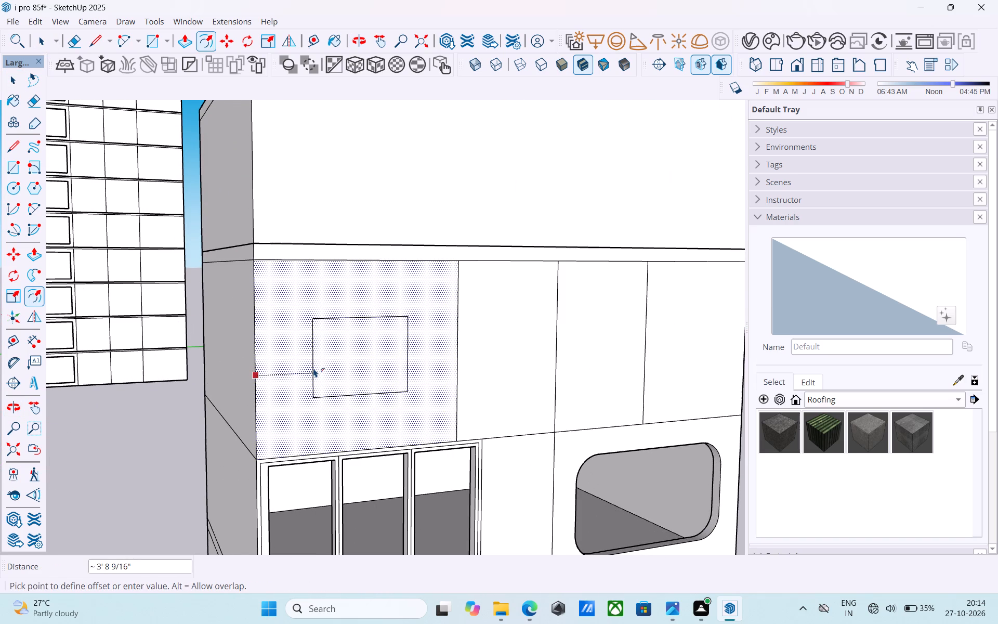
text(1')
key(Return)
key(space)
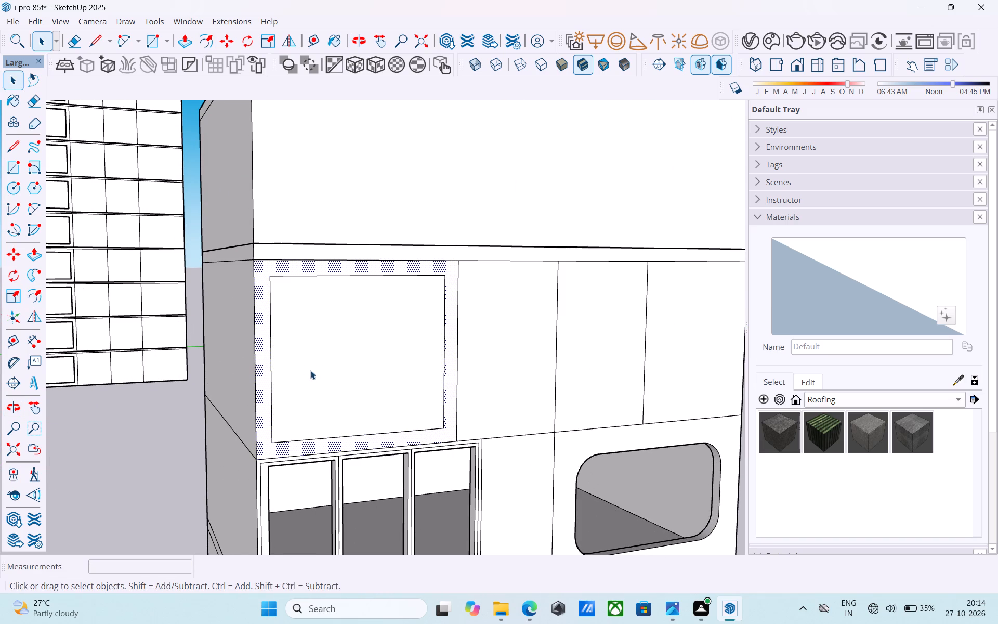
Erase the vertical divider between the two plain panels beside the offset panel, merging them into one.
middle_drag(310, 370, 281, 371)
scroll(278, 371, down, 1)
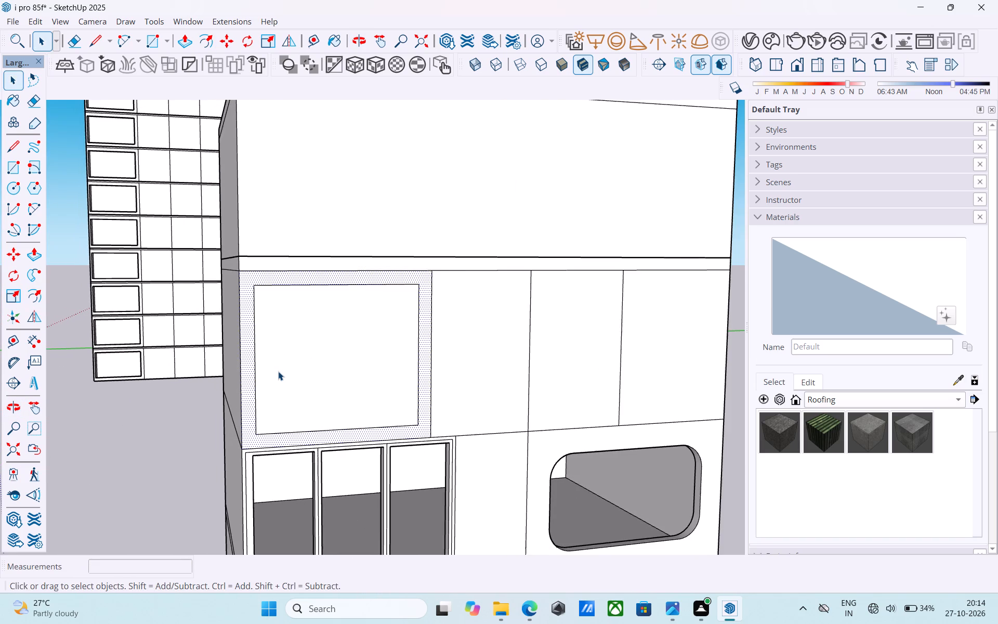
scroll(278, 371, down, 3)
middle_click(278, 371)
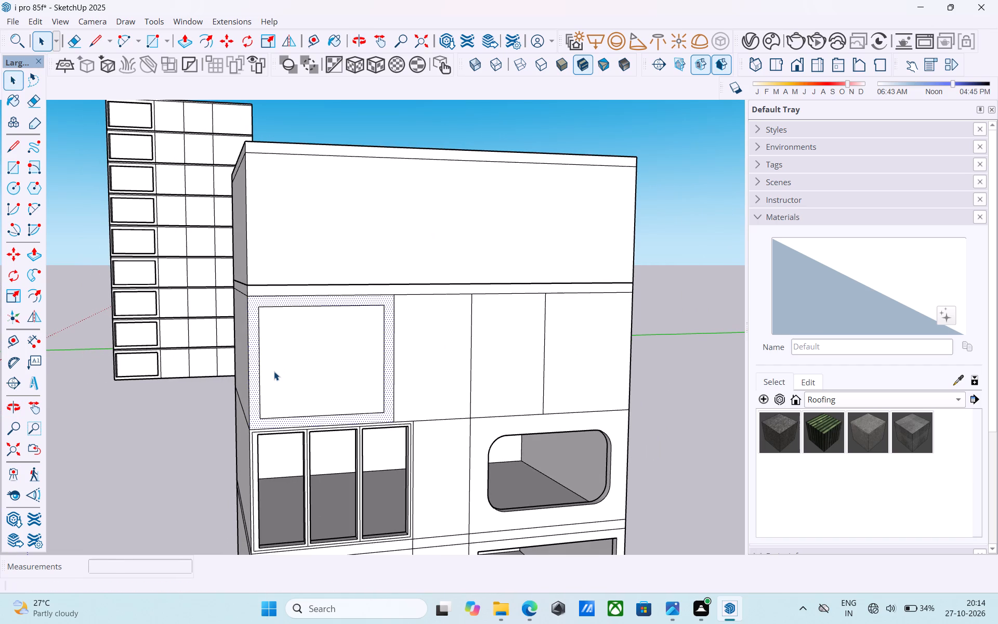
middle_drag(274, 371, 266, 395)
middle_drag(306, 379, 311, 402)
scroll(415, 389, down, 3)
middle_drag(415, 389, 408, 390)
middle_drag(408, 390, 409, 378)
scroll(408, 374, up, 5)
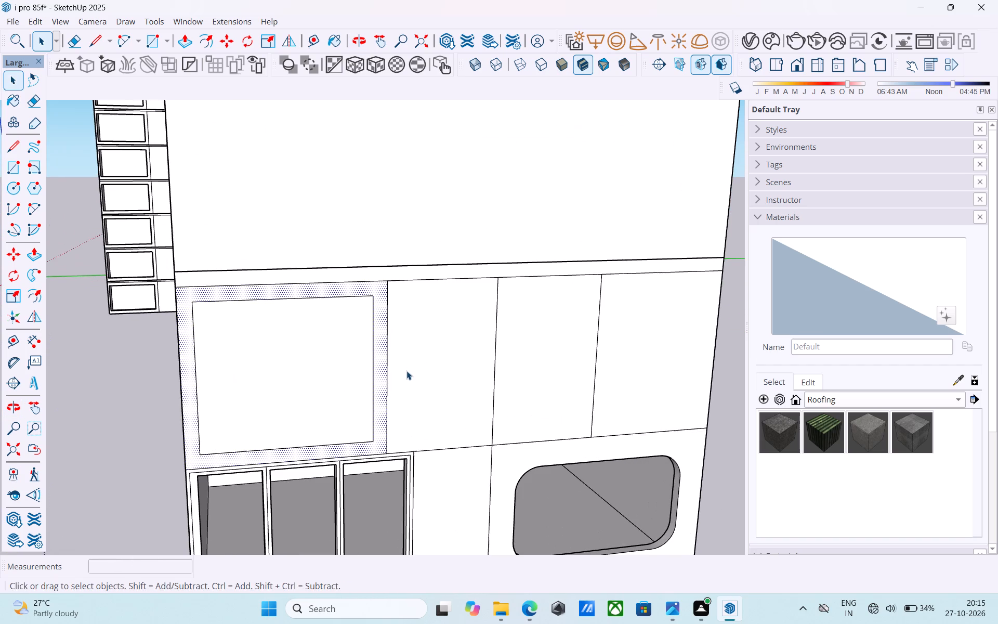
middle_drag(406, 371, 370, 379)
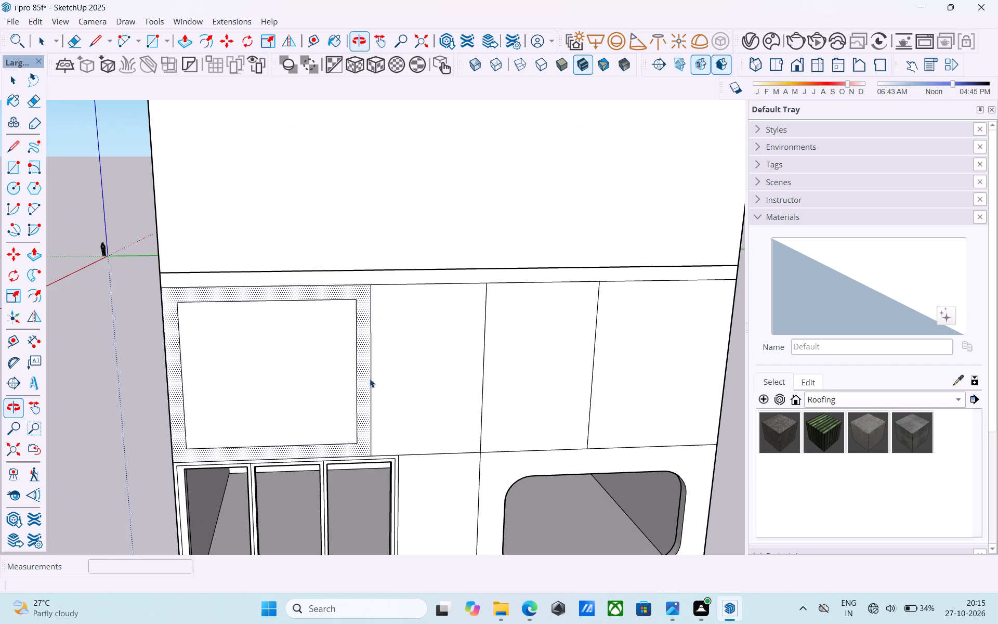
middle_drag(360, 382, 338, 387)
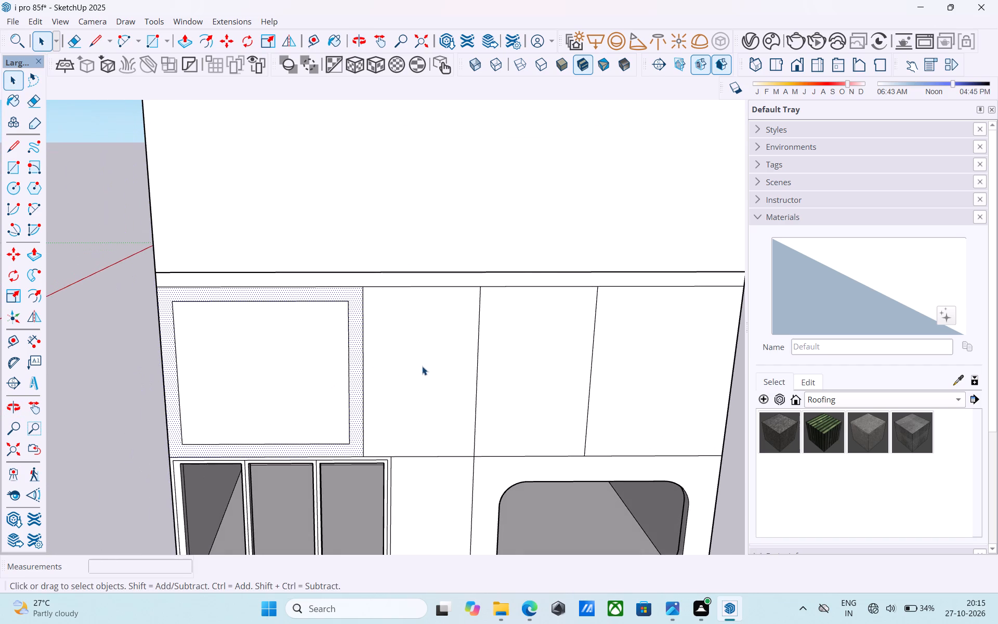
key(e)
drag(474, 363, 514, 364)
scroll(365, 386, down, 5)
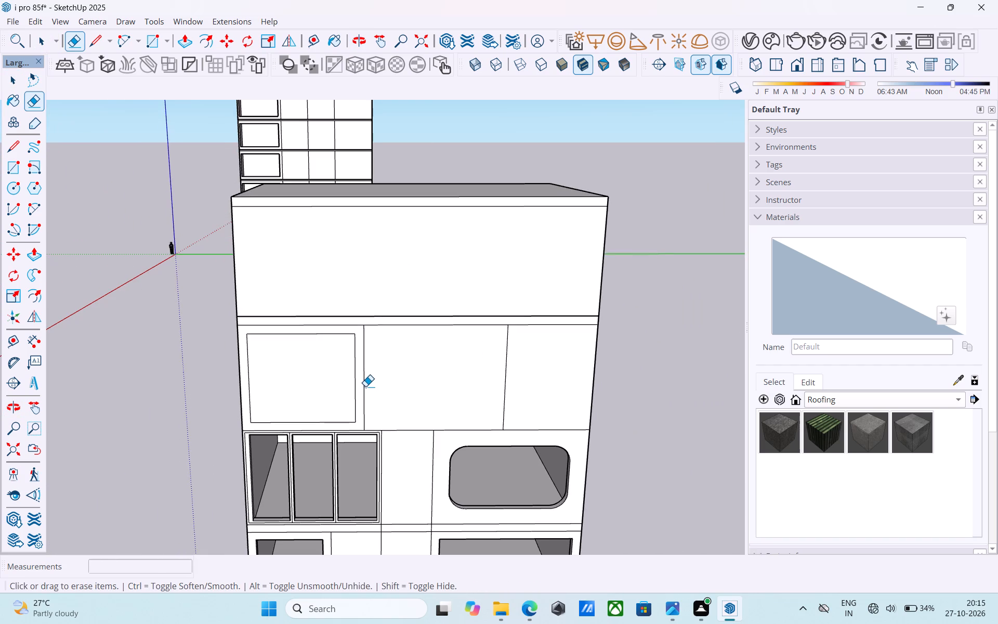
key(space)
Examine the building's revised facade alongside the taller tower from the corner and from the front.
middle_drag(504, 388, 255, 381)
scroll(455, 380, down, 8)
middle_drag(451, 381, 544, 365)
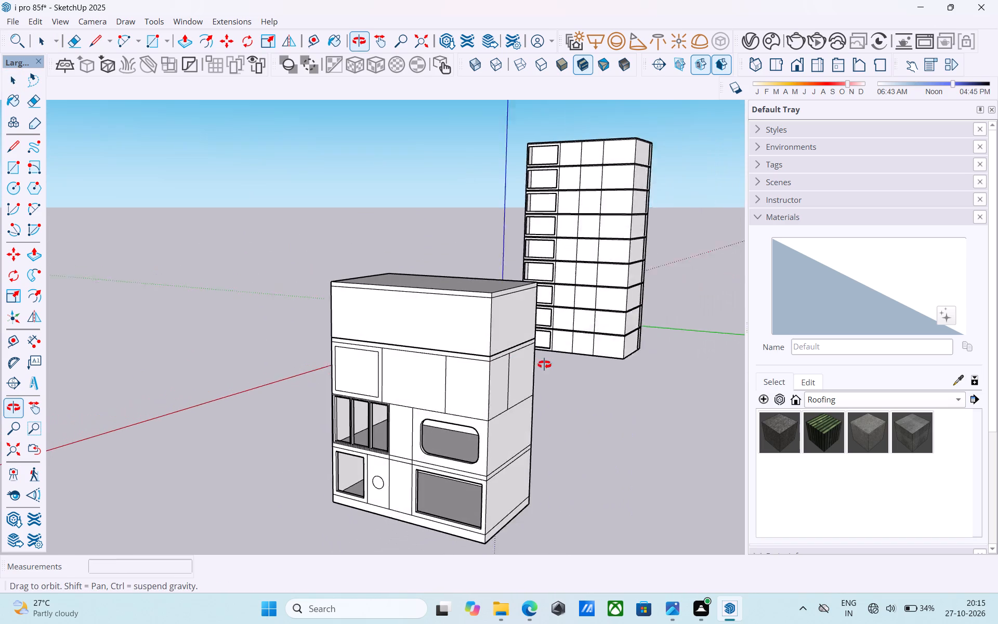
middle_drag(544, 365, 560, 365)
middle_drag(553, 398, 558, 376)
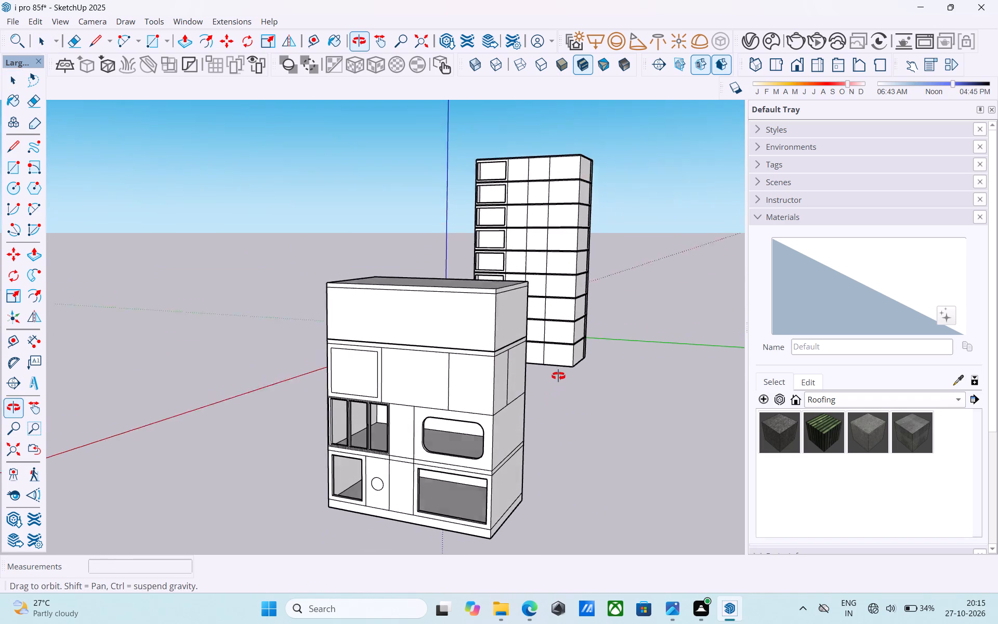
middle_drag(558, 376, 562, 367)
middle_drag(403, 397, 477, 406)
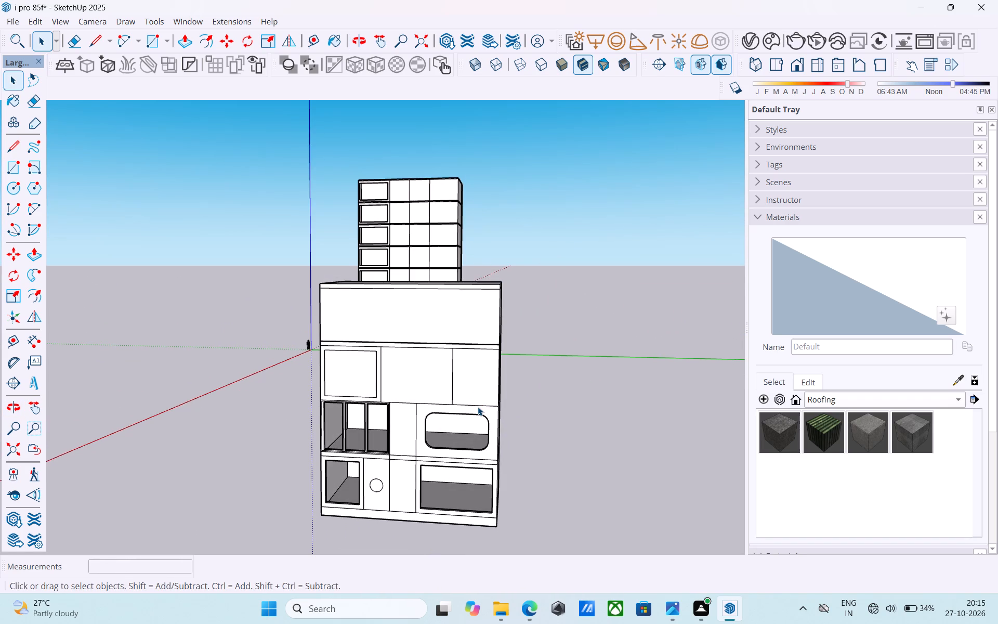
scroll(478, 407, up, 4)
scroll(478, 407, down, 4)
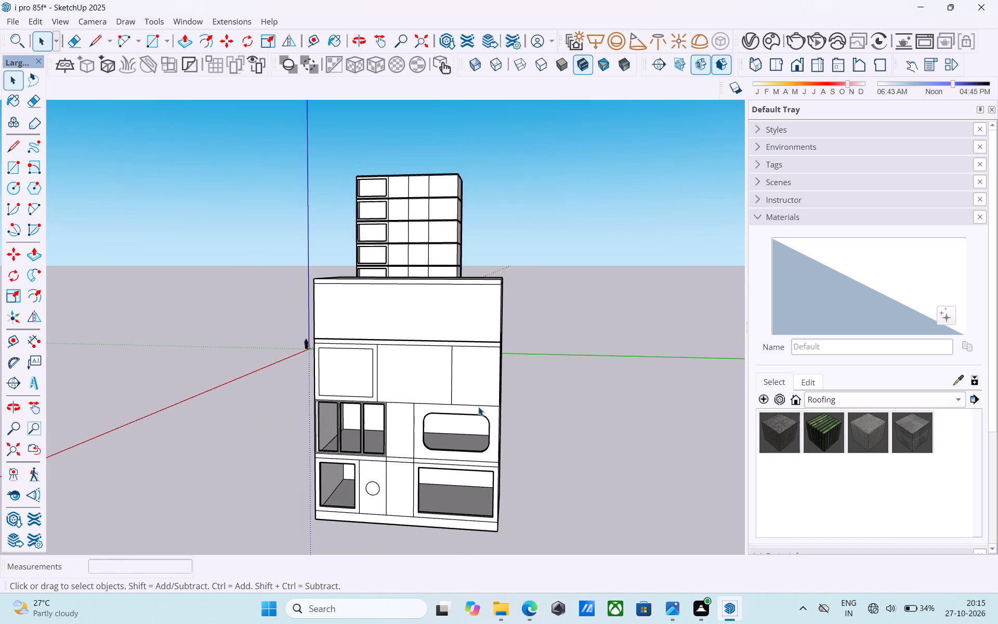
middle_drag(478, 407, 594, 371)
Draw vertical lines from the inset rectangle's corners nearest the merged panel to the storey's top and bottom edges, leaving a 1' strip.
scroll(326, 362, up, 10)
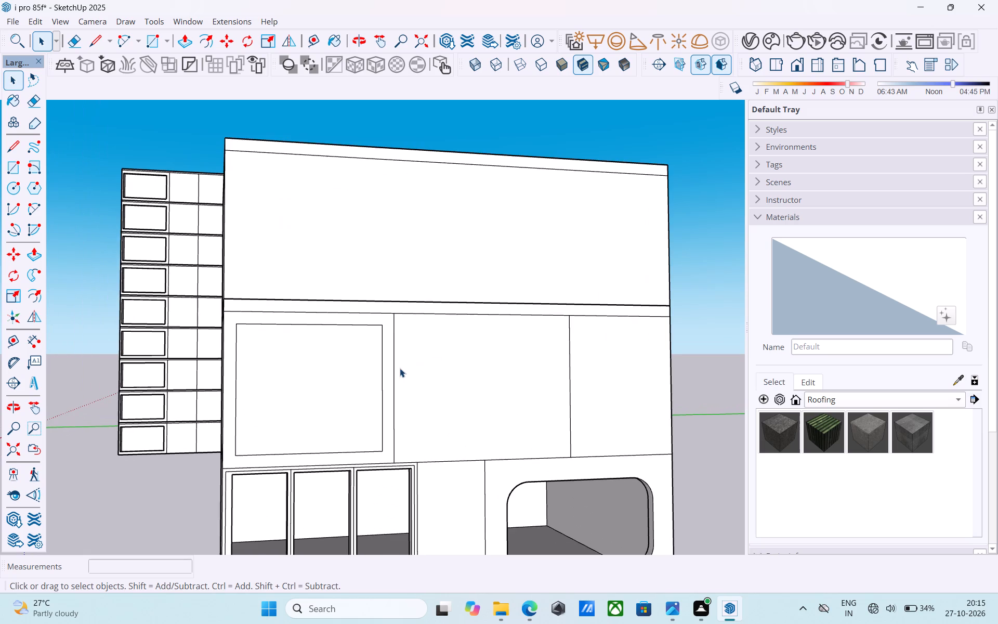
key(l)
scroll(370, 333, up, 2)
click(385, 323)
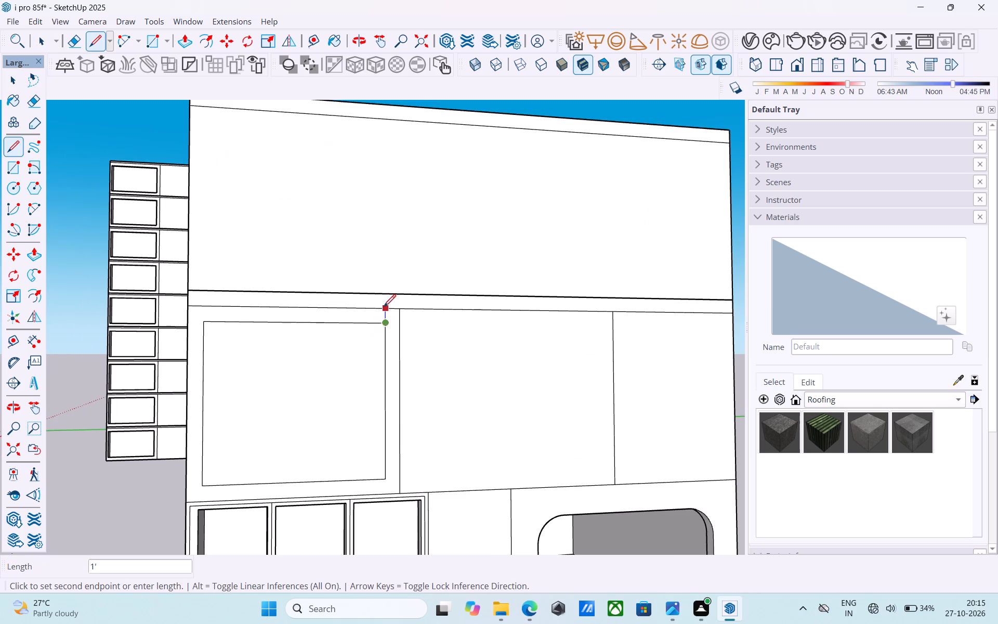
click(384, 308)
key(space)
scroll(382, 308, down, 4)
key(l)
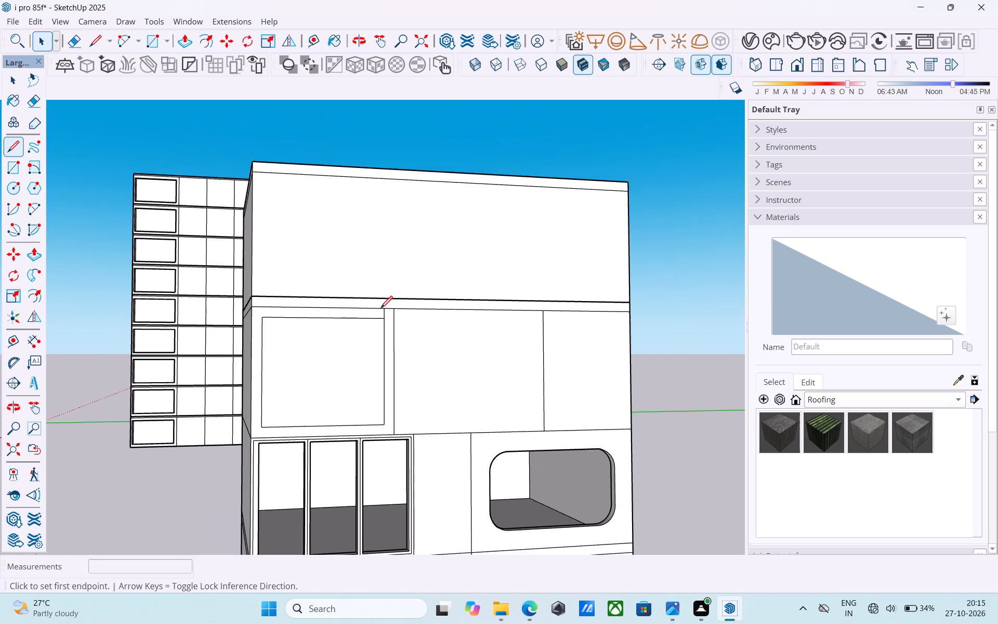
scroll(380, 309, down, 4)
scroll(371, 420, up, 10)
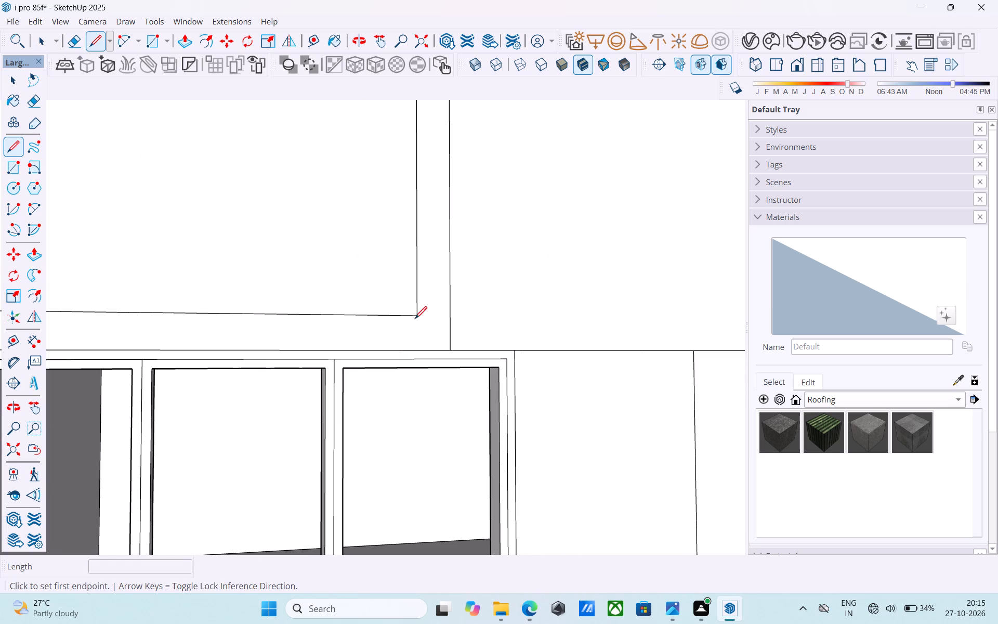
click(415, 316)
click(414, 349)
key(space)
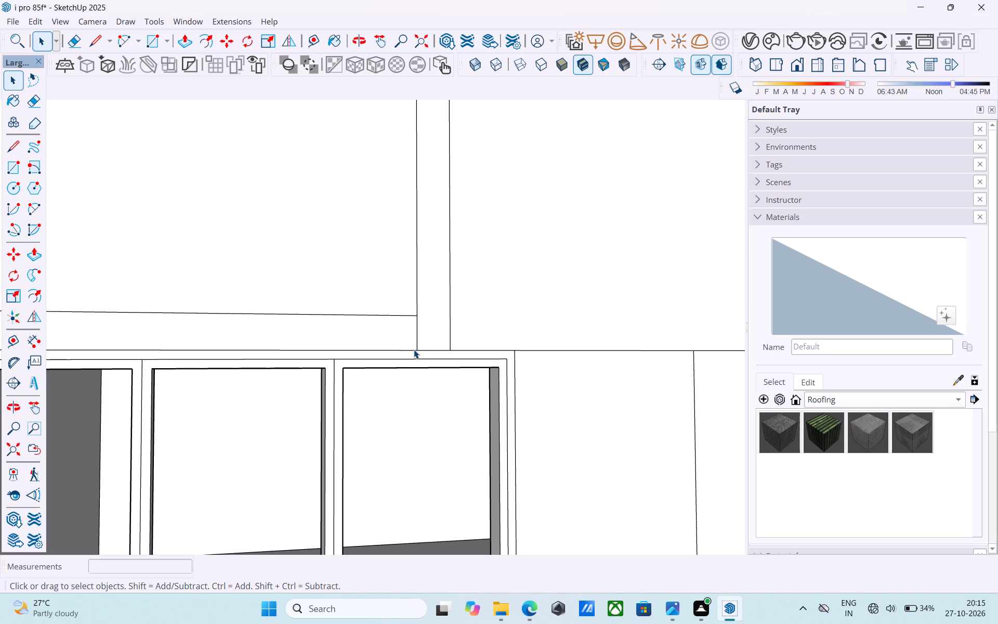
Examine the framed panel and its vertical strip together with the window openings below.
scroll(414, 349, down, 5)
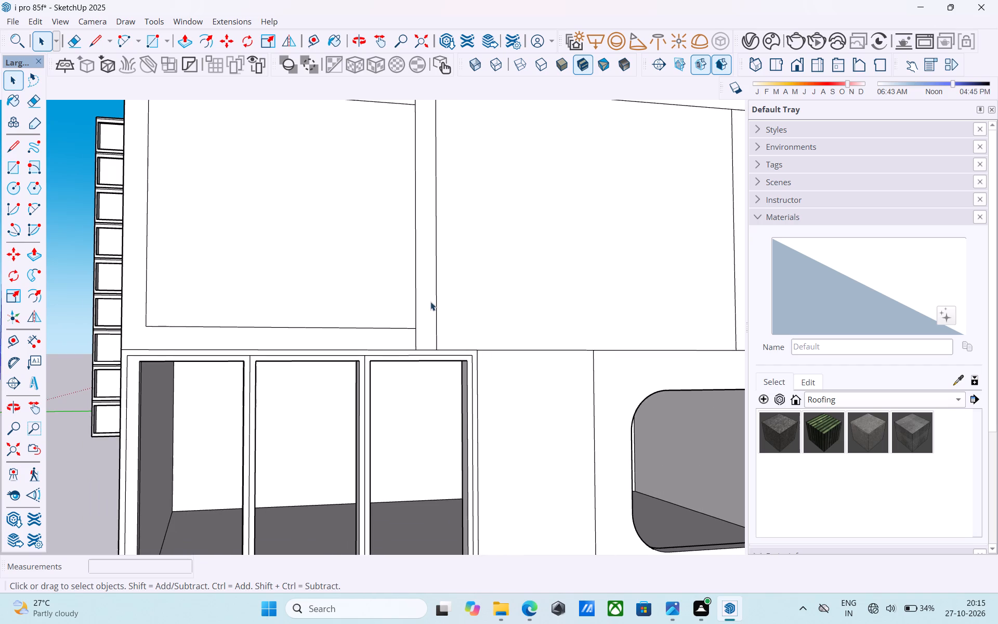
scroll(426, 322, down, 6)
middle_drag(425, 322, 403, 427)
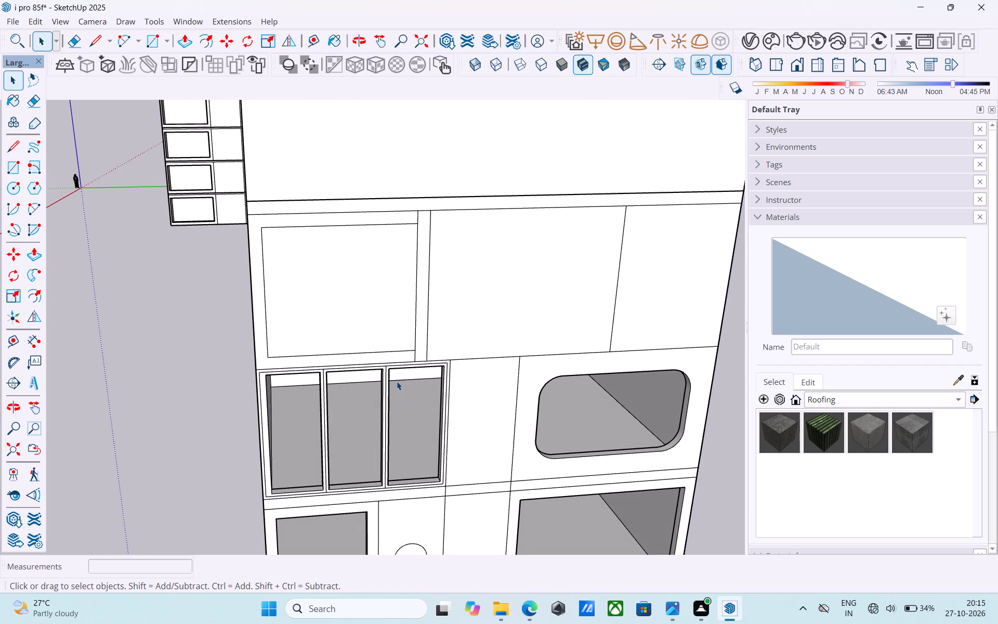
scroll(347, 281, up, 3)
scroll(347, 284, down, 1)
middle_drag(346, 300, 346, 317)
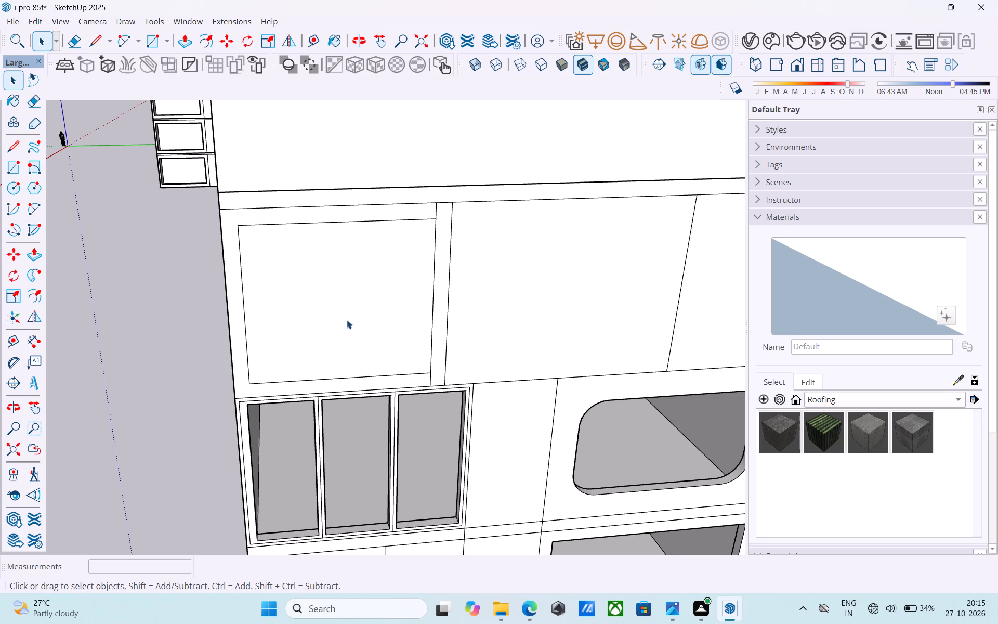
scroll(348, 329, down, 2)
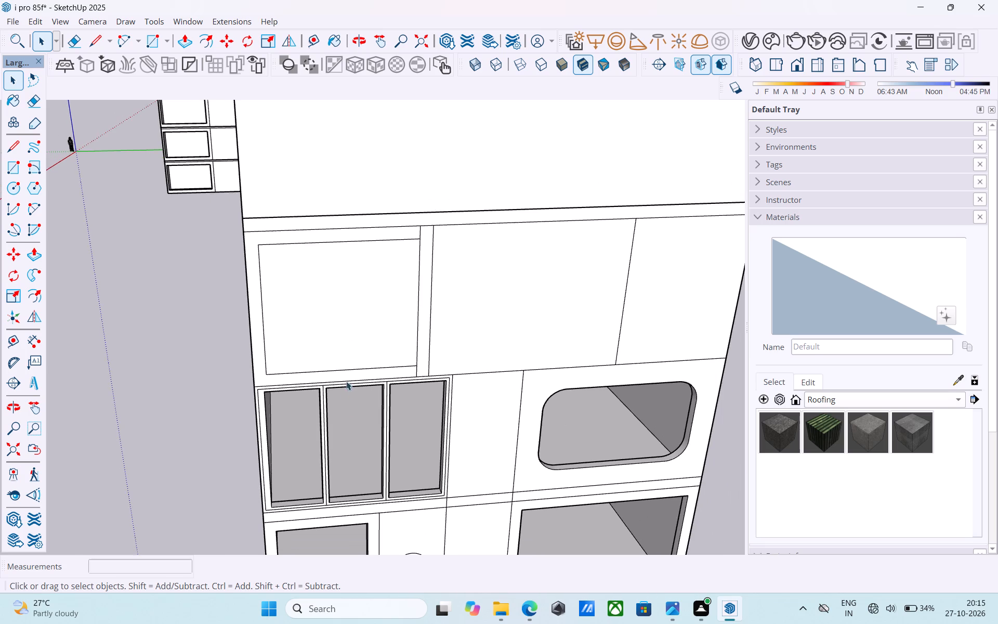
middle_drag(349, 371, 383, 297)
scroll(262, 281, up, 3)
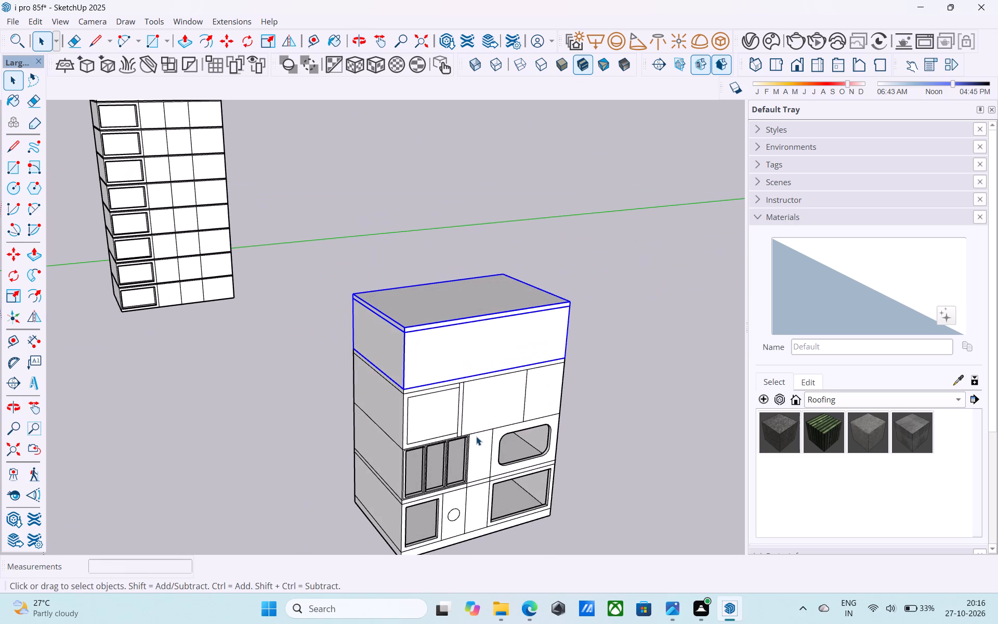
Copy the blank top-storey group from its lower front corner, stacking two copies flush on the roof block below.
key(m)
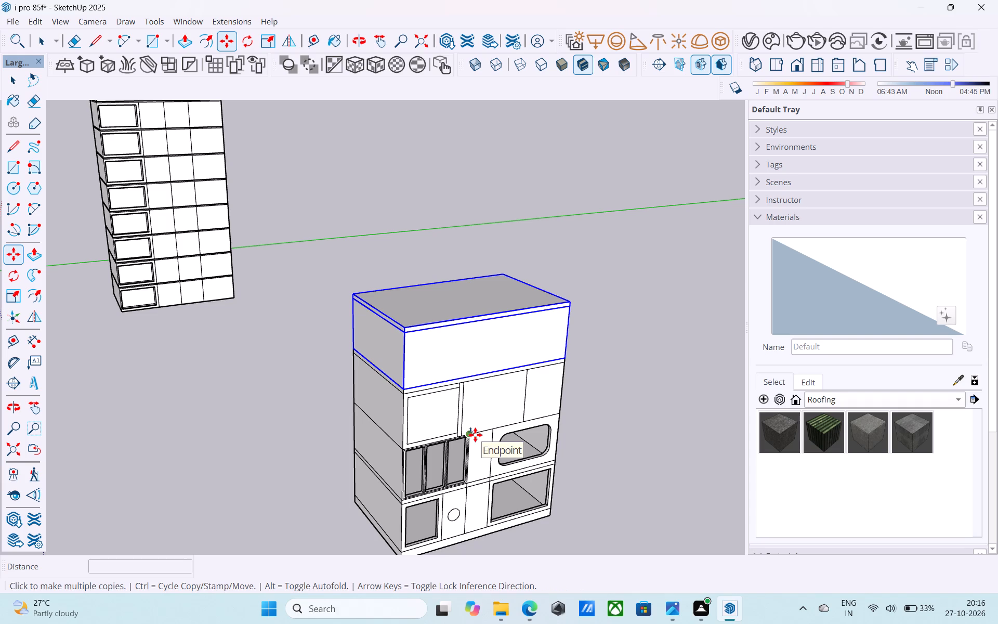
scroll(411, 444, up, 5)
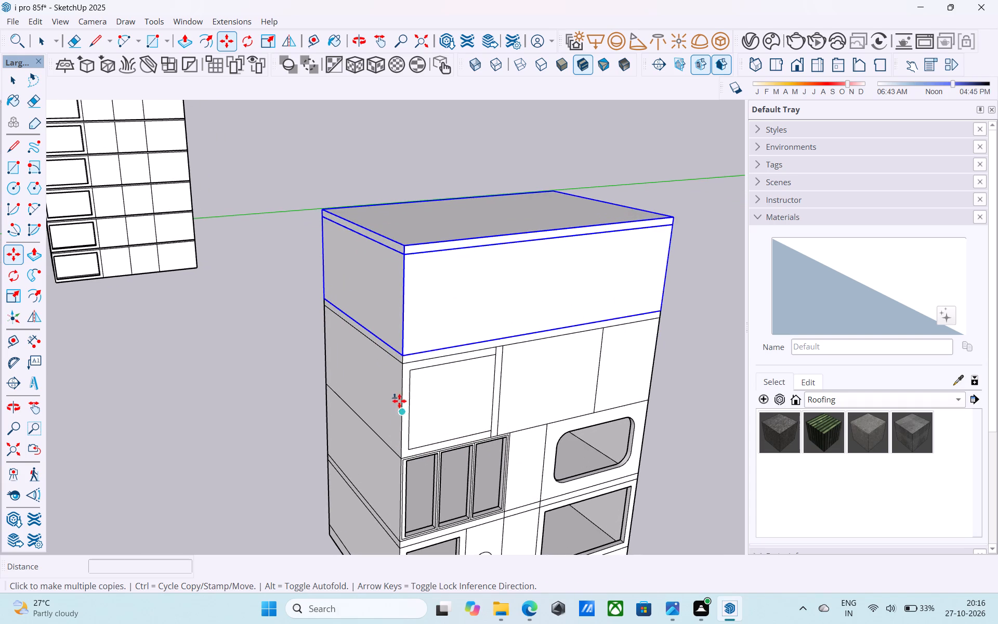
click(404, 354)
scroll(421, 293, down, 4)
shift+middle_drag(420, 300, 377, 421)
scroll(373, 410, up, 8)
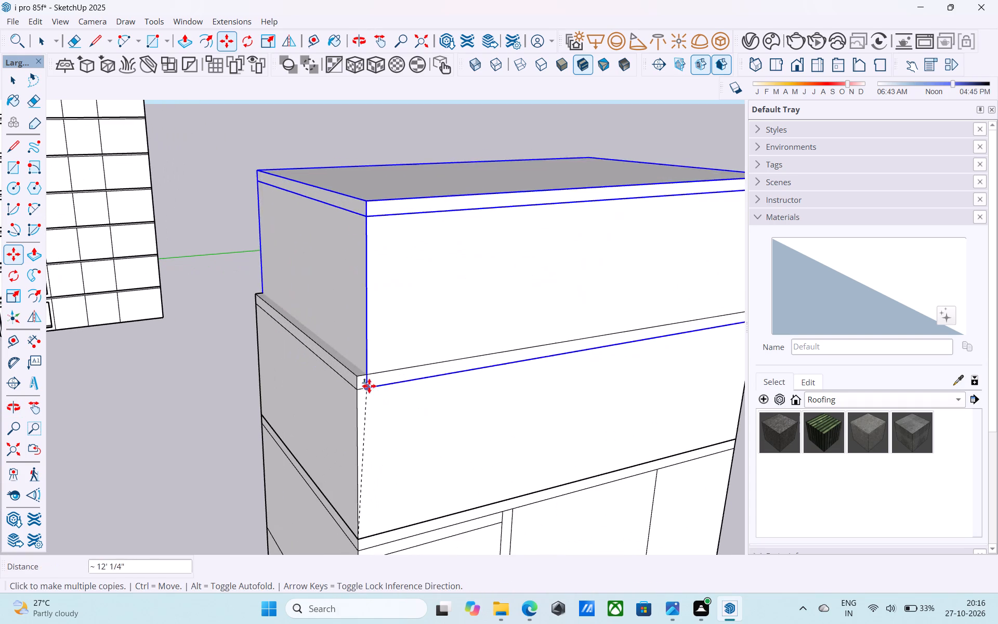
click(362, 376)
shift+middle_drag(374, 266, 366, 398)
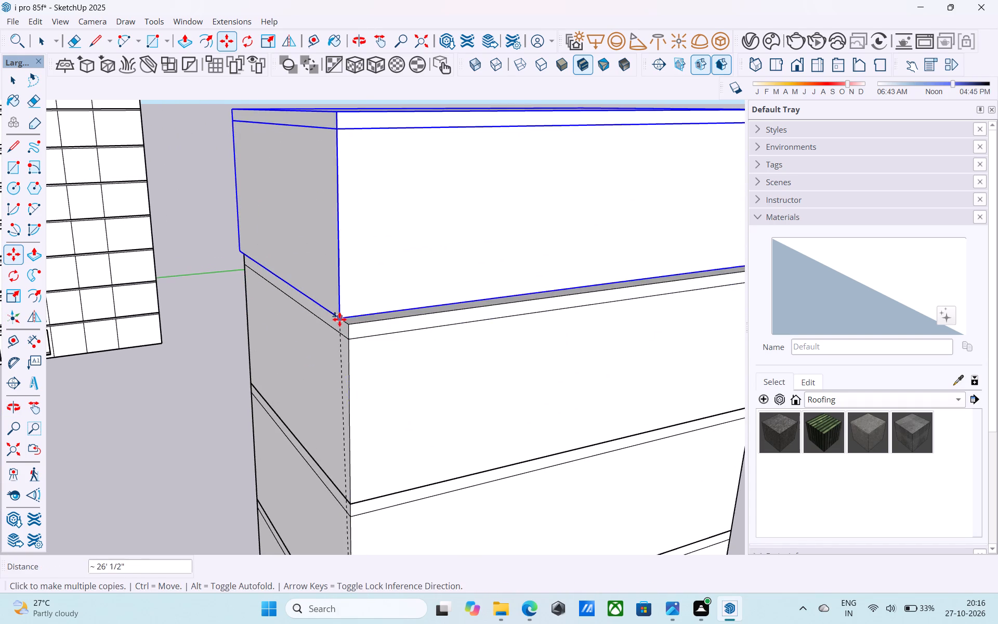
click(349, 327)
Stack three more copies of the blank storey group, each flush on top of the previous one.
scroll(395, 227, down, 3)
middle_drag(395, 227, 379, 400)
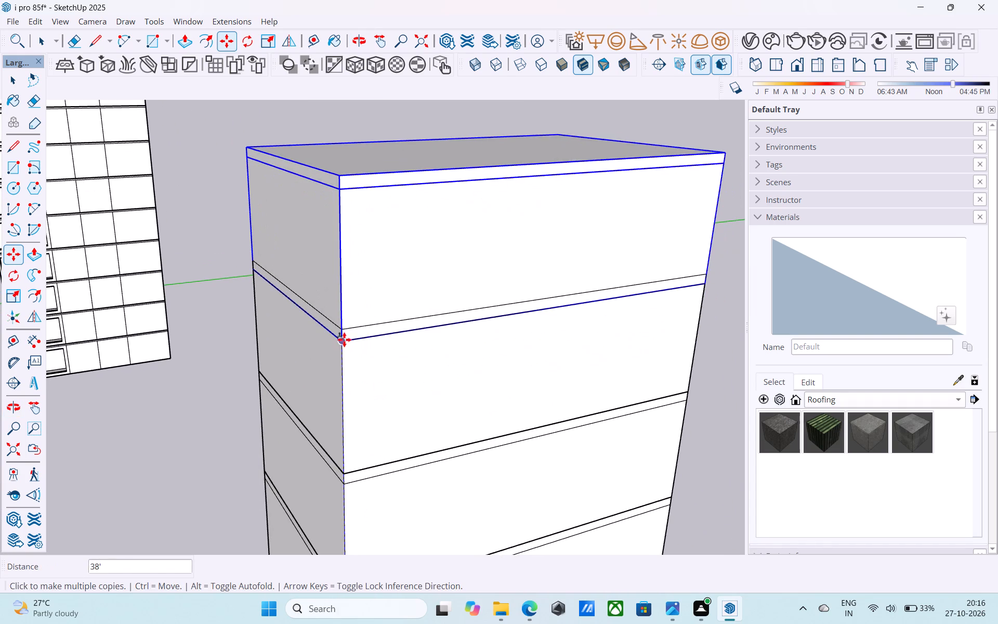
click(345, 333)
scroll(370, 243, down, 2)
shift+middle_drag(370, 244, 350, 407)
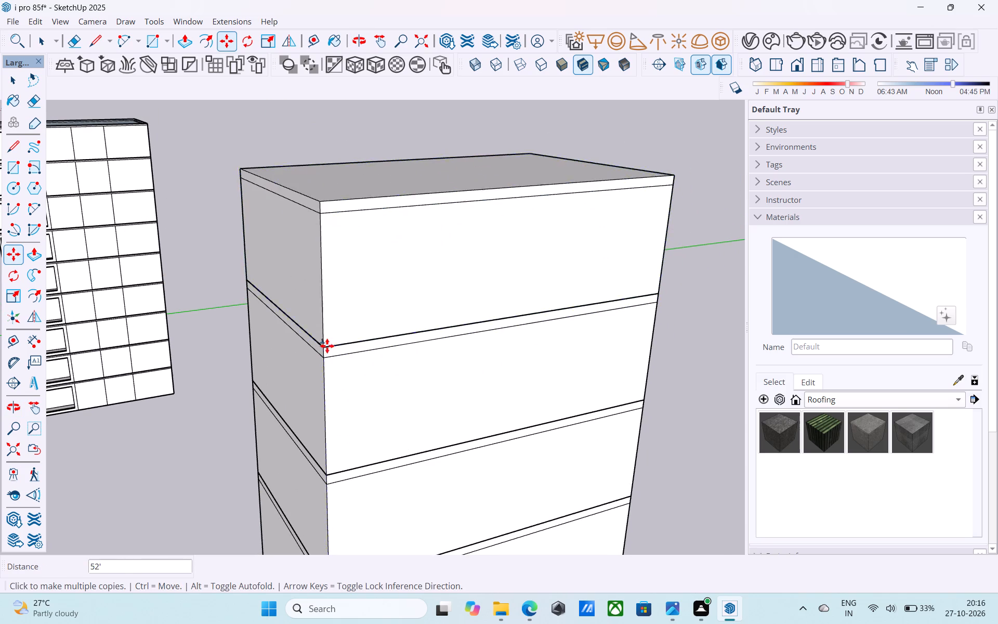
click(327, 346)
scroll(359, 249, down, 2)
middle_drag(359, 265, 345, 425)
click(313, 375)
scroll(345, 245, down, 6)
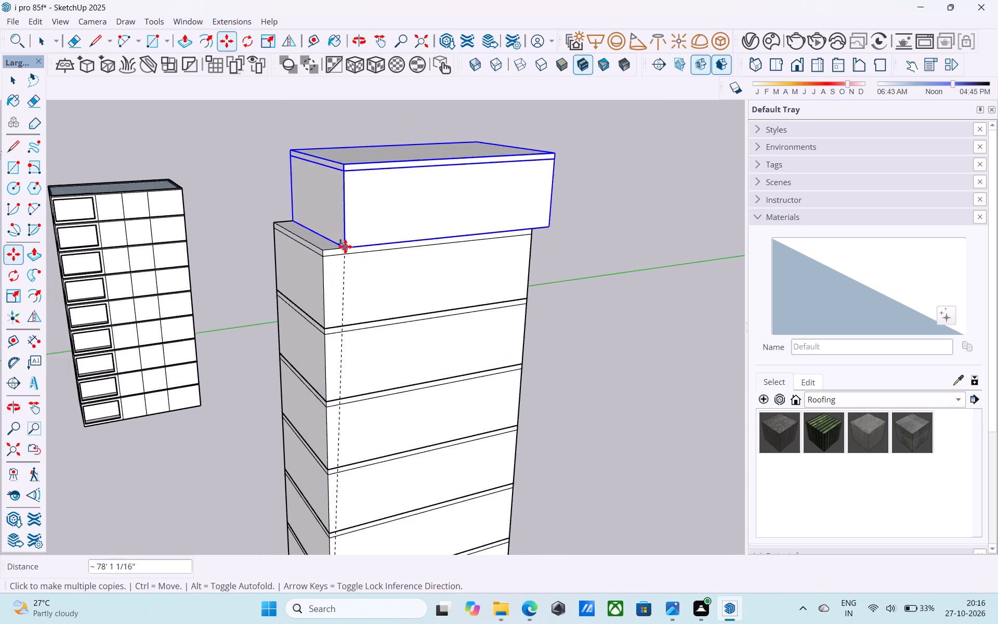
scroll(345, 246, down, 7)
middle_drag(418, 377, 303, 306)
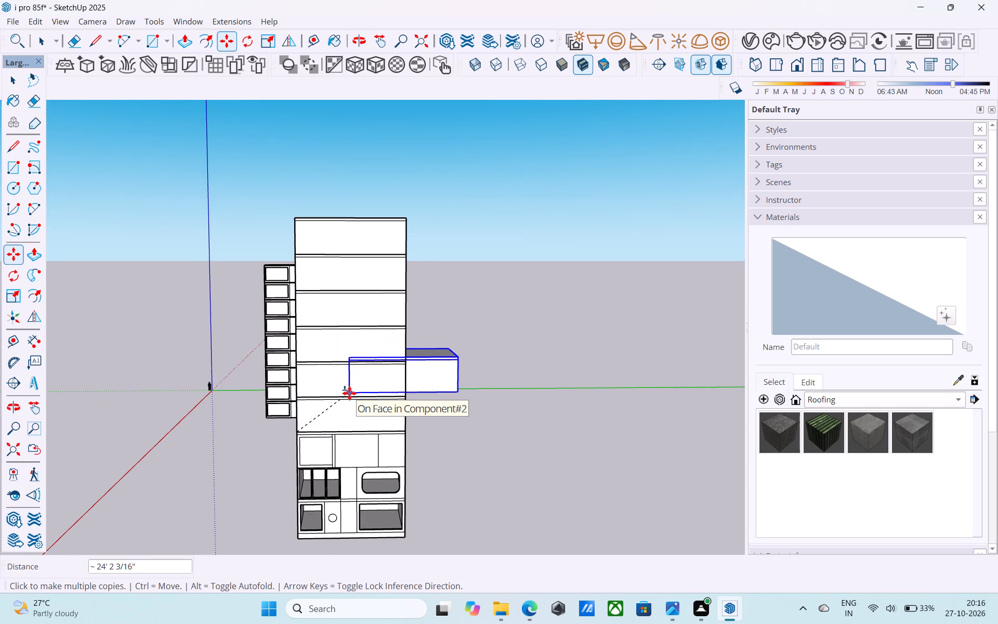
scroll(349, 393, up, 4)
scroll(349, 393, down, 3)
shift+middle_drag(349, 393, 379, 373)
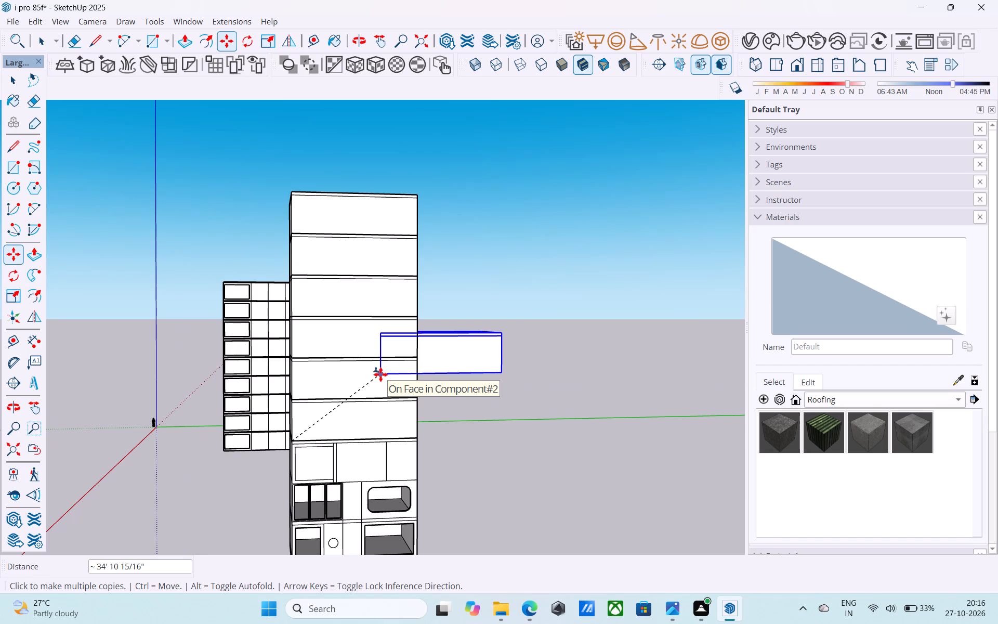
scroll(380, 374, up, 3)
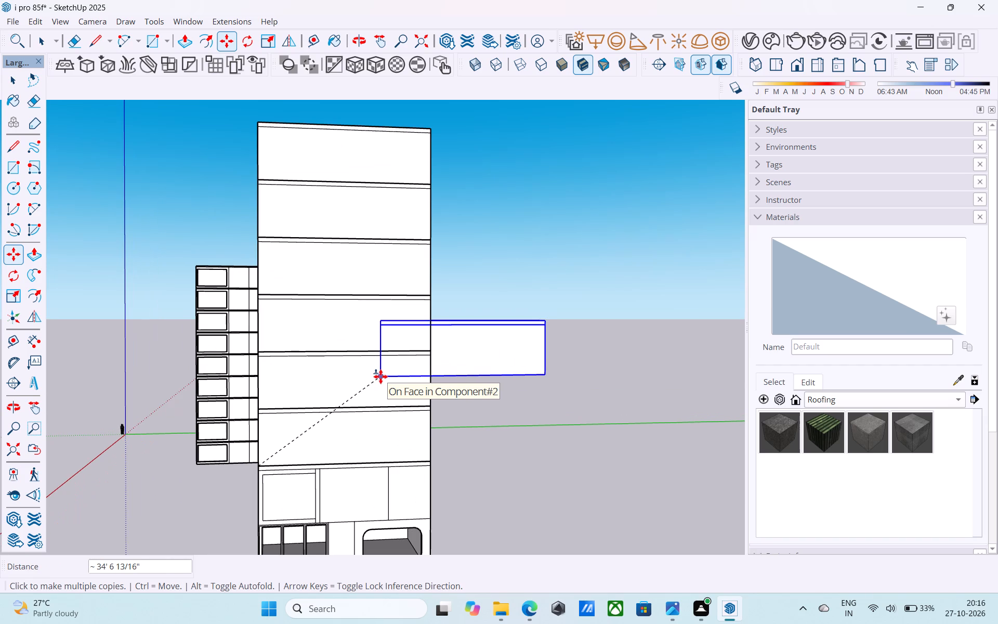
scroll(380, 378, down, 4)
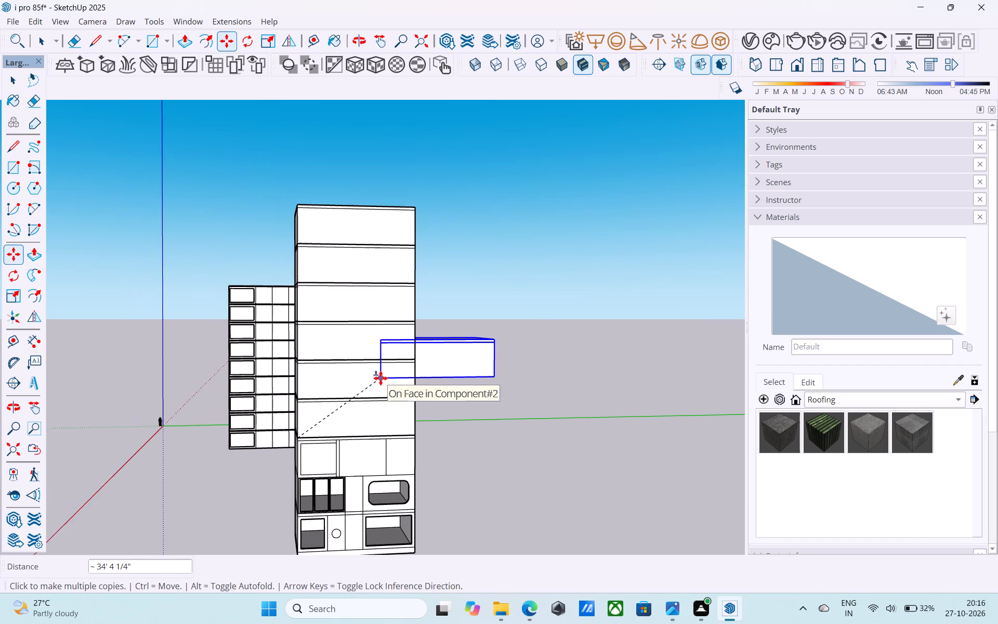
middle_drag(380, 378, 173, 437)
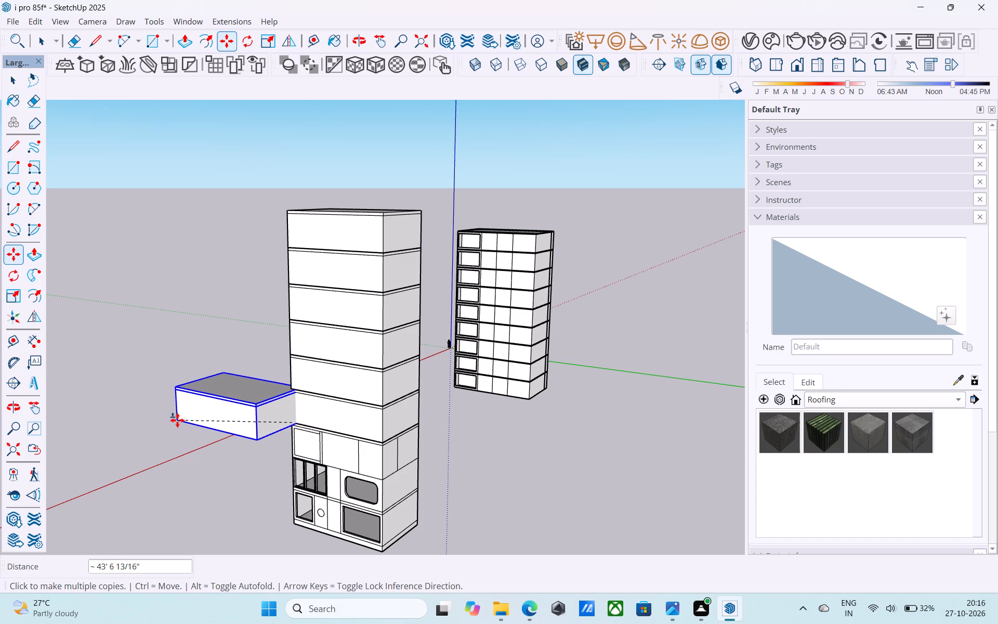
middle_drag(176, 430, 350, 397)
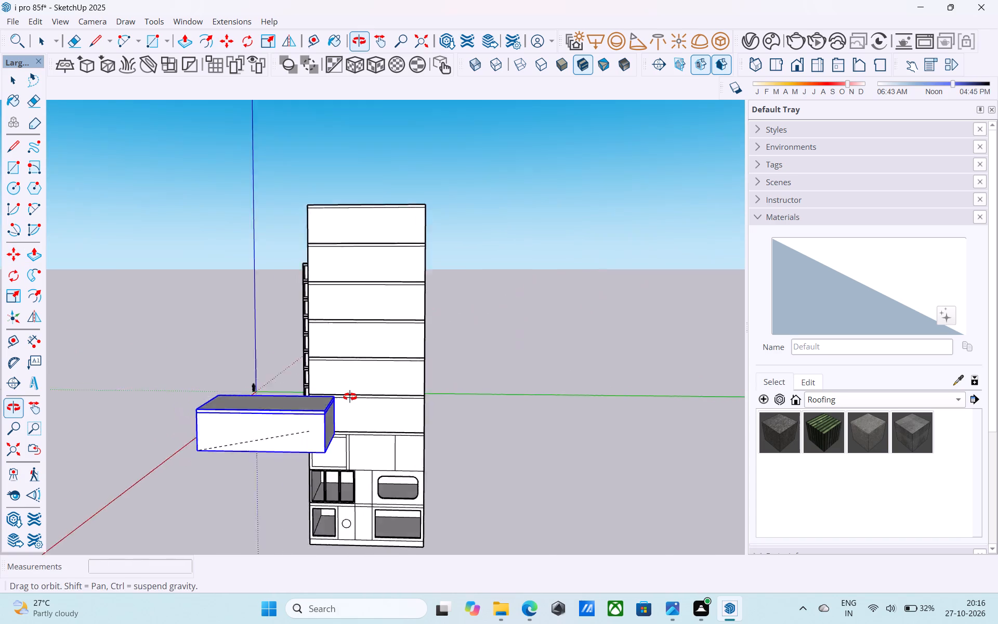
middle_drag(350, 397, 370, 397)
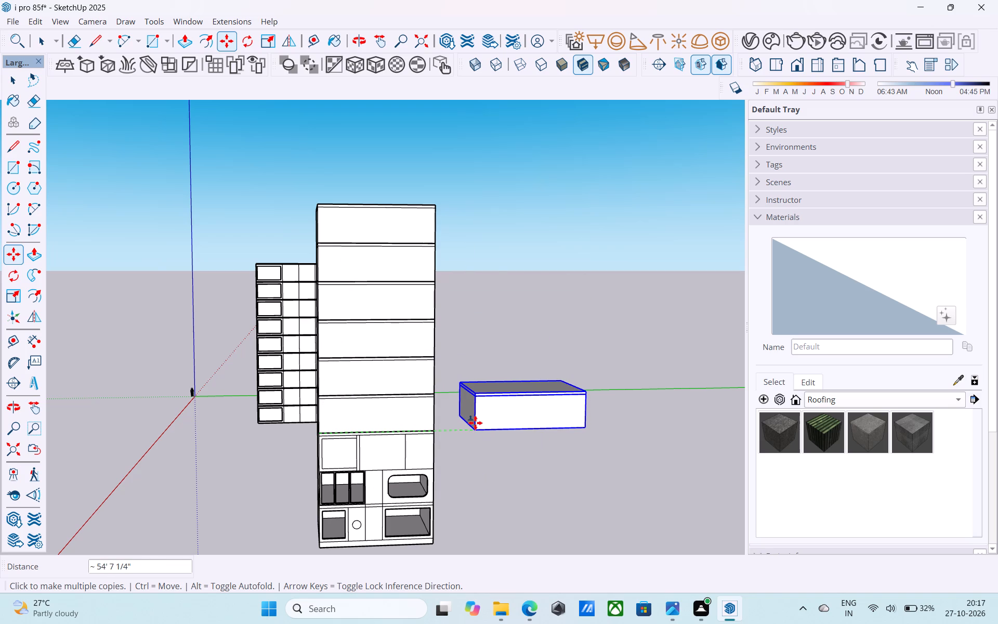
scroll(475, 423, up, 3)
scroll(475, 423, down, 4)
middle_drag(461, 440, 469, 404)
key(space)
Erase the vertical dividing line on the end wall of the third storey, just below the blank storeys.
scroll(464, 399, down, 5)
middle_drag(464, 399, 461, 500)
scroll(439, 516, up, 6)
shift+middle_drag(411, 477, 414, 496)
shift+middle_drag(415, 496, 158, 524)
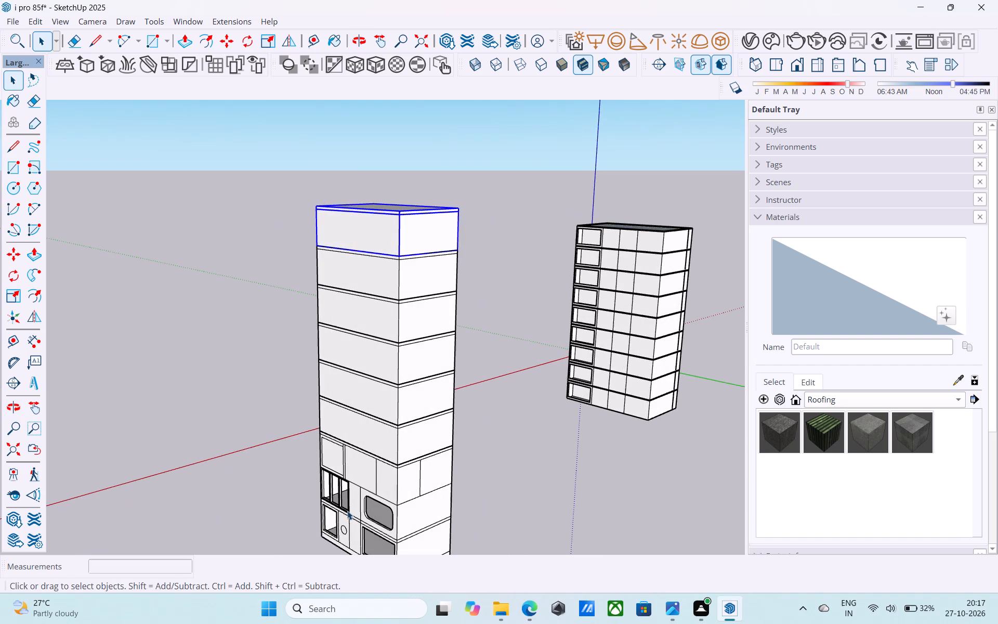
shift+middle_drag(410, 500, 407, 408)
shift+middle_drag(407, 408, 404, 481)
scroll(410, 448, up, 3)
click(405, 418)
middle_drag(406, 475, 392, 422)
scroll(392, 423, up, 4)
click(391, 422)
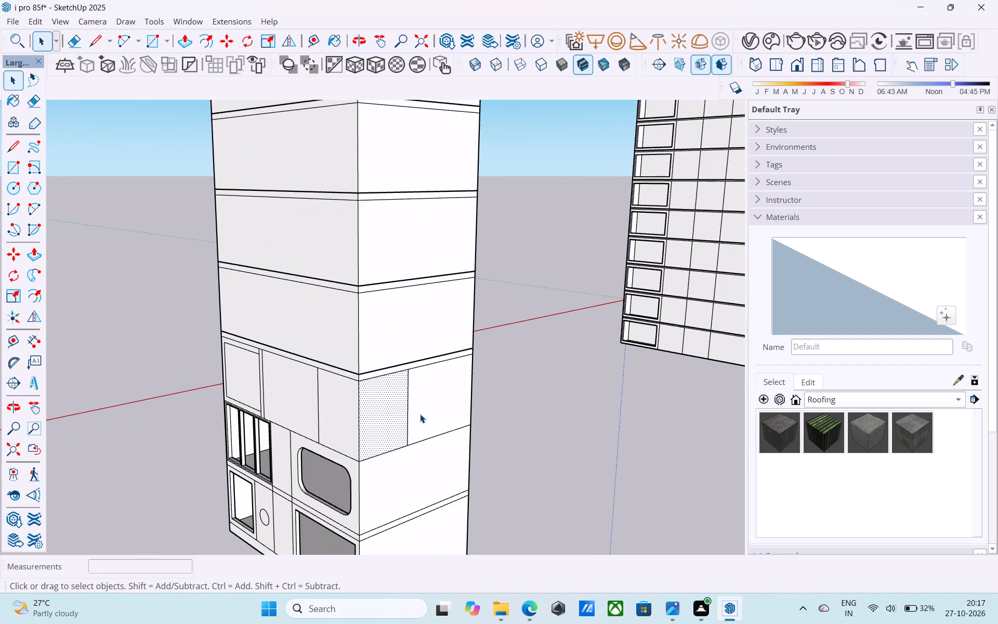
key(e)
drag(420, 413, 401, 419)
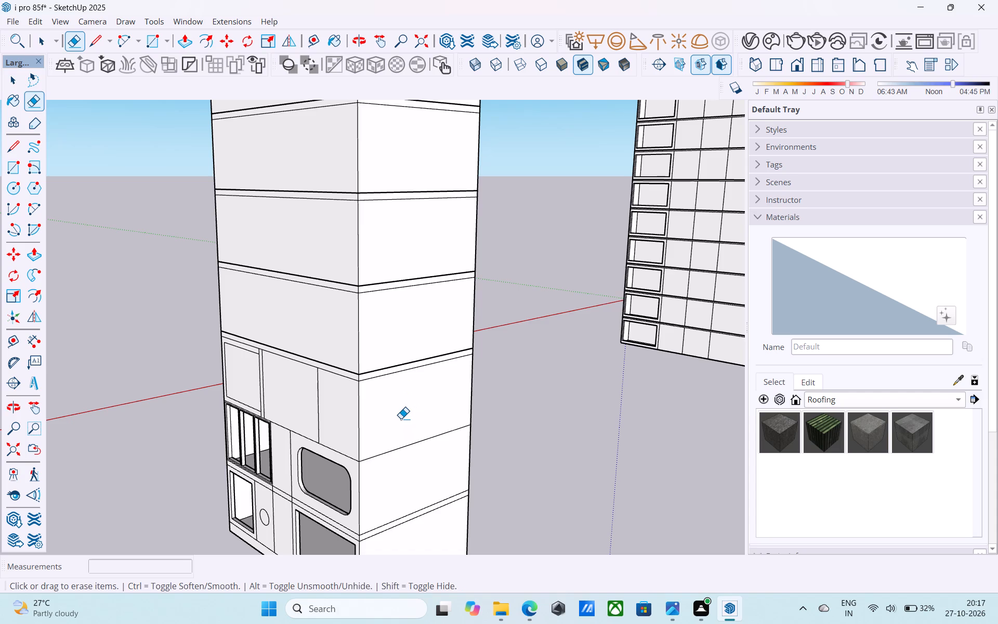
key(space)
Scale the three lower storeys with the window openings along the green axis to about 1.3 times, widening them past the blank storeys.
scroll(396, 374, down, 7)
scroll(428, 498, up, 14)
scroll(364, 464, down, 4)
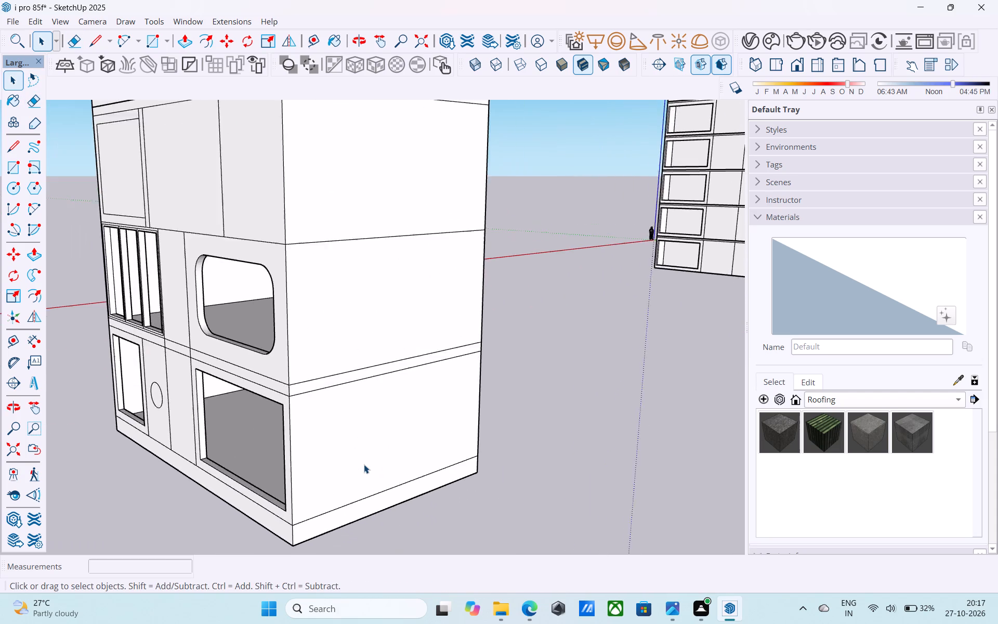
scroll(364, 464, down, 5)
middle_drag(363, 464, 406, 455)
click(387, 466)
scroll(387, 467, down, 3)
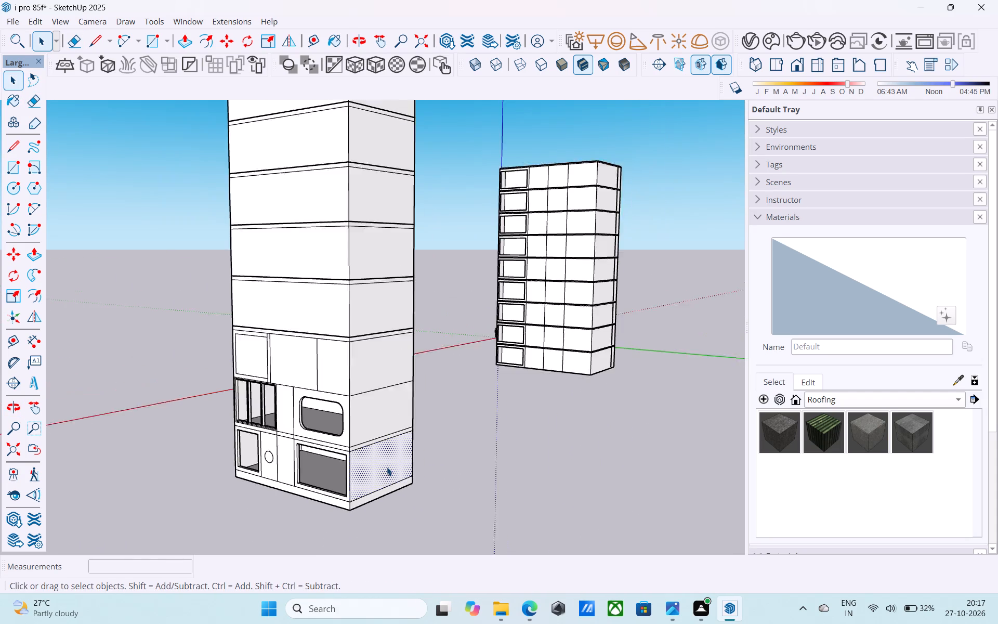
scroll(387, 467, down, 6)
triple_click(380, 472)
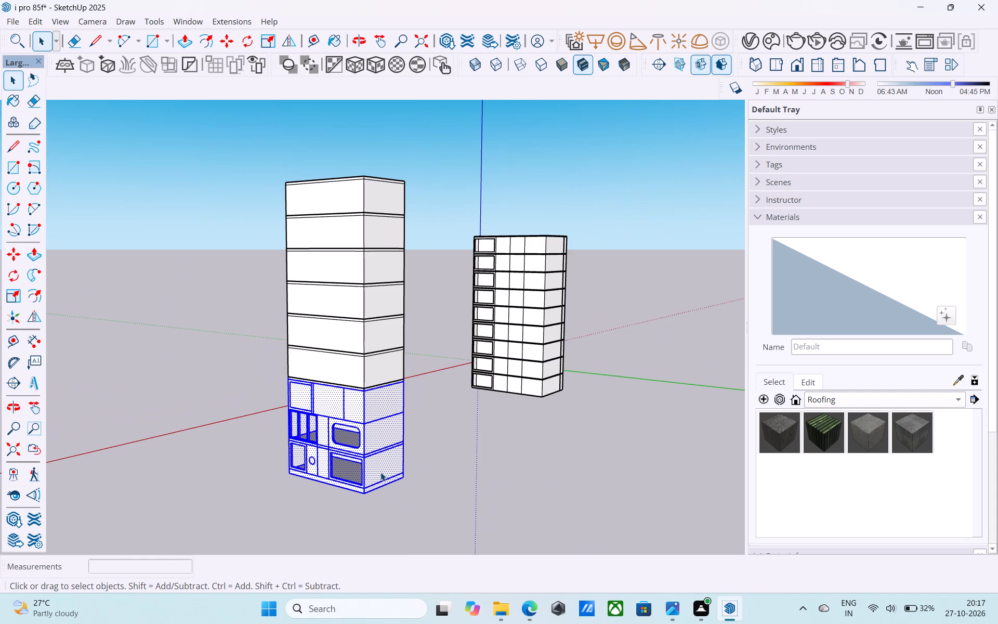
key(s)
scroll(378, 422, up, 3)
click(390, 438)
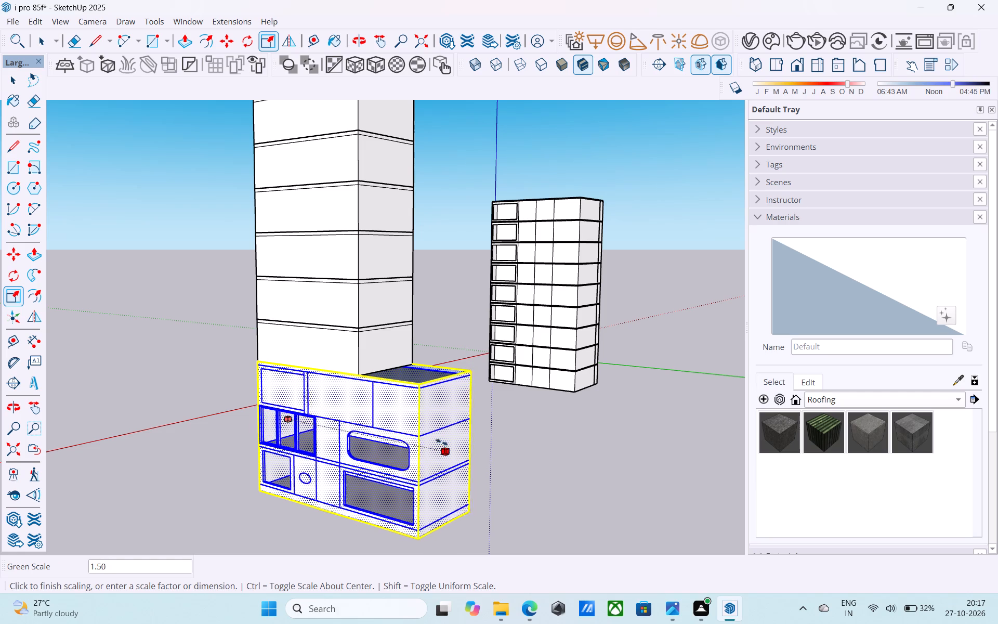
click(428, 440)
scroll(425, 441, up, 1)
middle_drag(425, 442, 426, 442)
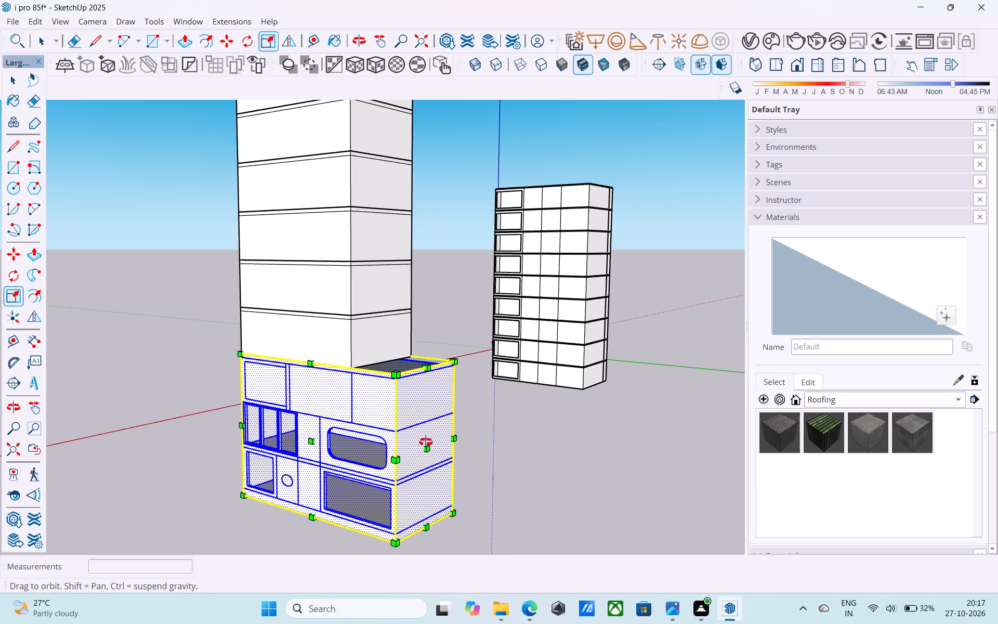
middle_drag(426, 442, 605, 407)
key(space)
click(564, 419)
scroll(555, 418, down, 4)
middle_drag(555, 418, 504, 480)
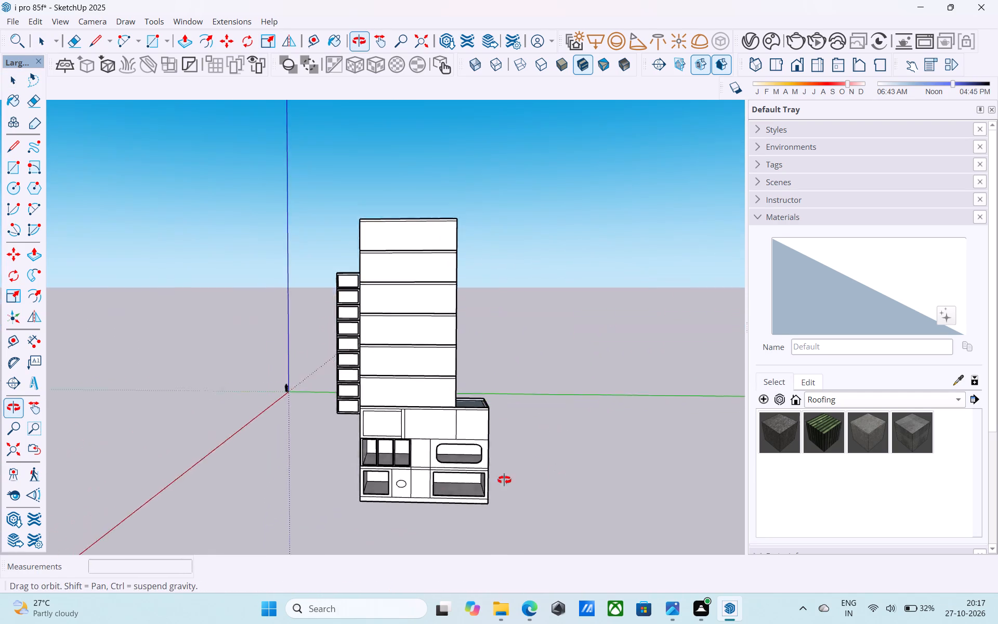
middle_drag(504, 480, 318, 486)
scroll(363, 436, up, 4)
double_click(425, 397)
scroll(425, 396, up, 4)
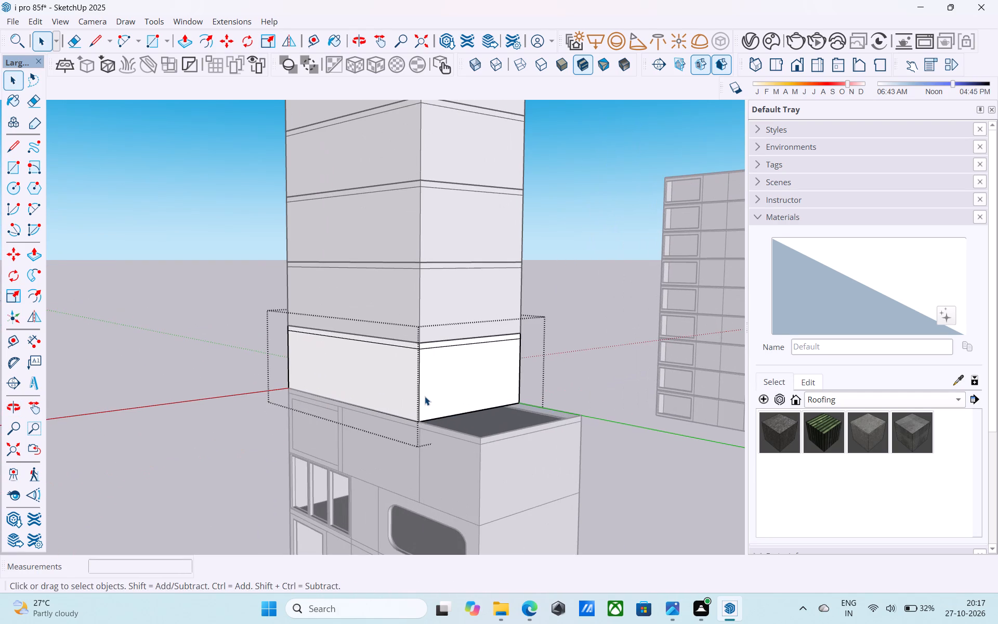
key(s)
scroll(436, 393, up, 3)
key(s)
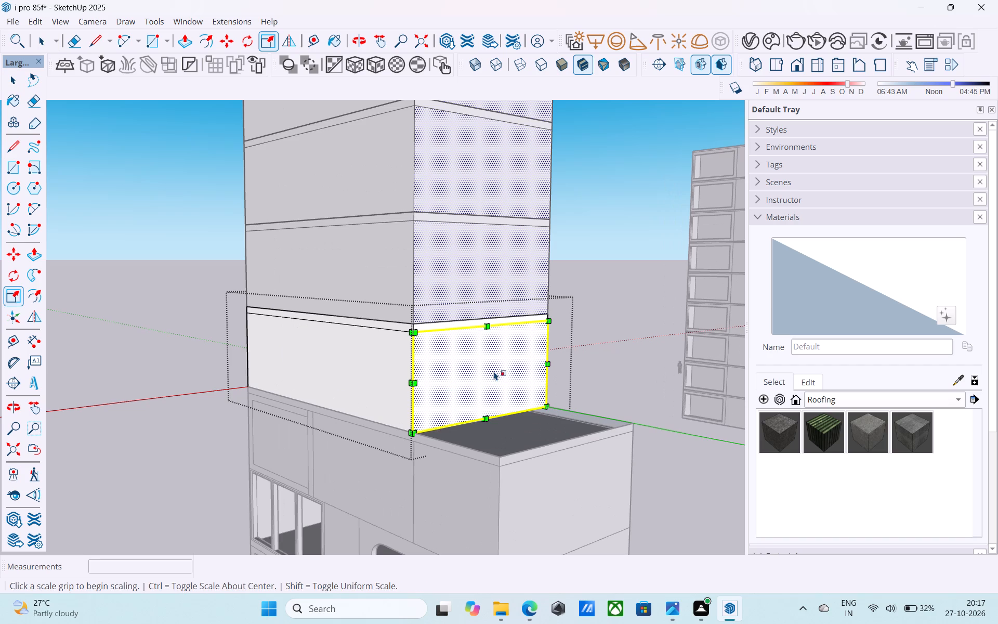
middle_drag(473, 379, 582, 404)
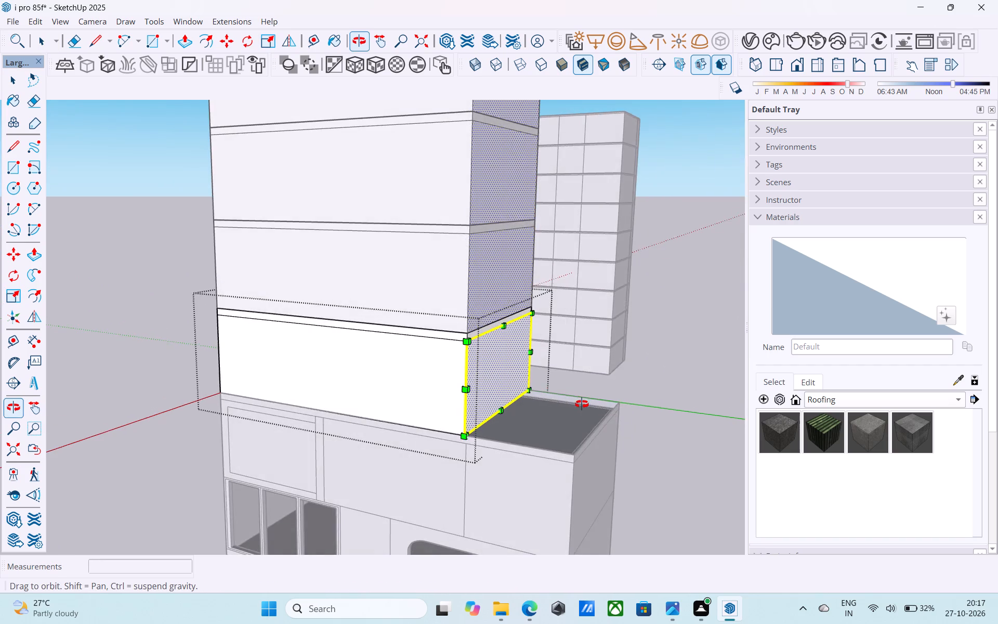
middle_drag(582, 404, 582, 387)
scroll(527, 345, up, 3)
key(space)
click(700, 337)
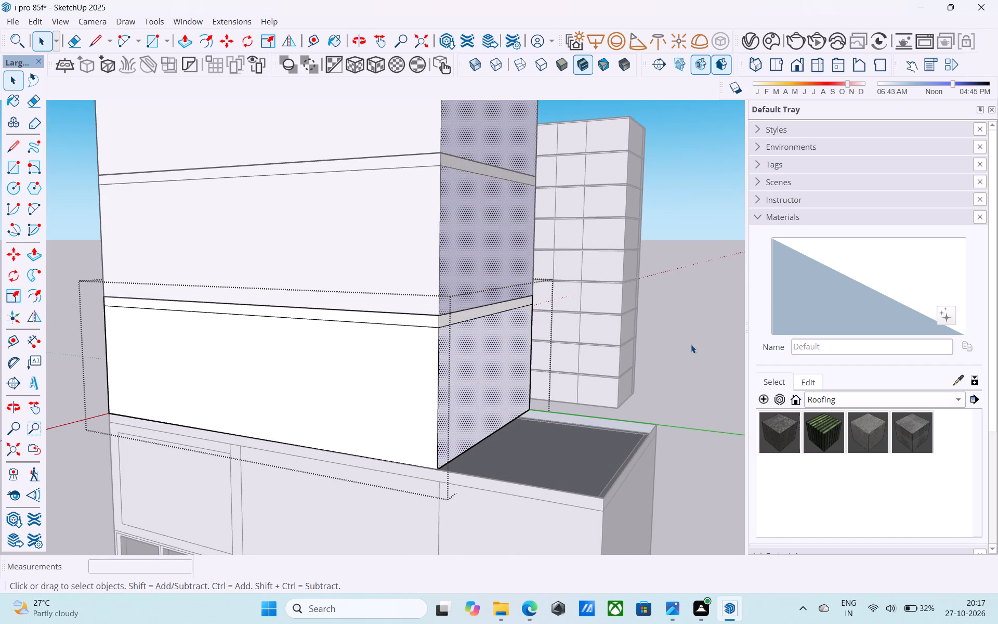
Scale the lowest blank storey group along the green axis by about 1.34, flush with the end of the widened base.
click(450, 407)
key(s)
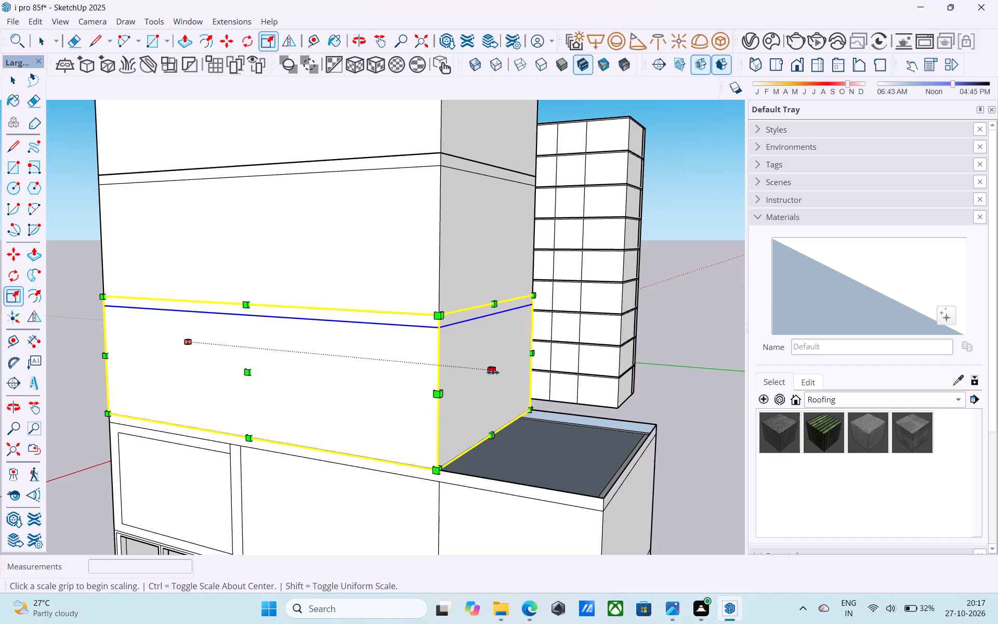
click(493, 372)
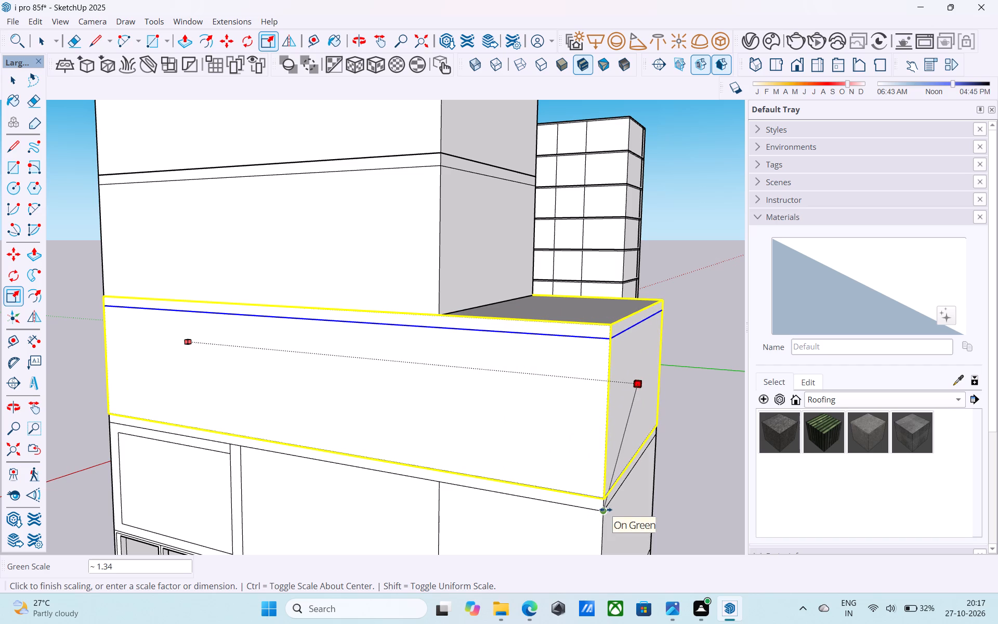
click(606, 510)
key(space)
Scale the second blank storey group along the green axis until its end wall aligns with the widened storey below.
scroll(600, 506, down, 11)
scroll(524, 463, down, 5)
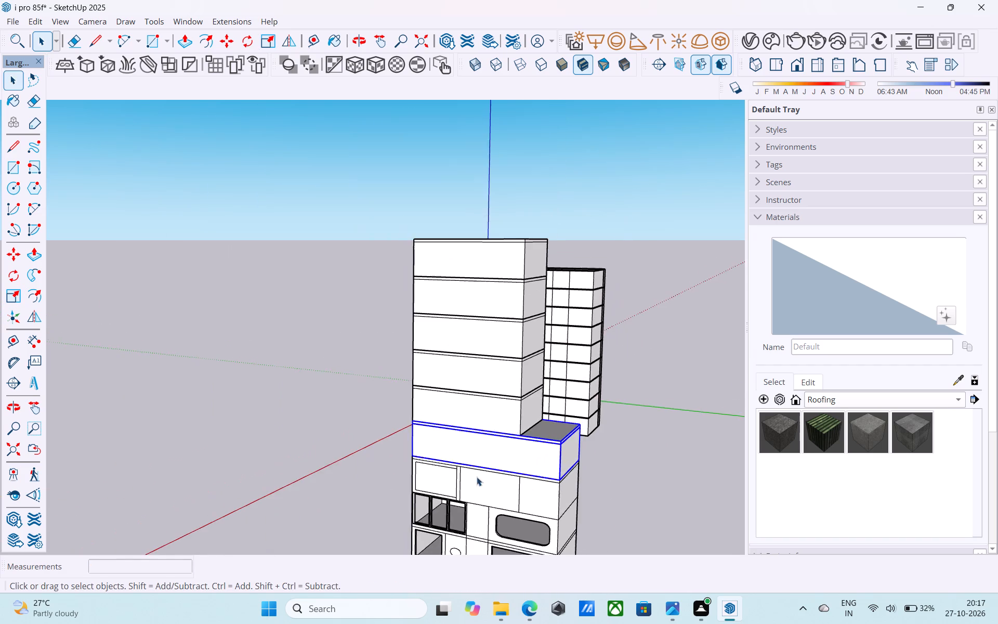
shift+middle_drag(577, 447, 454, 474)
scroll(430, 457, up, 5)
click(416, 440)
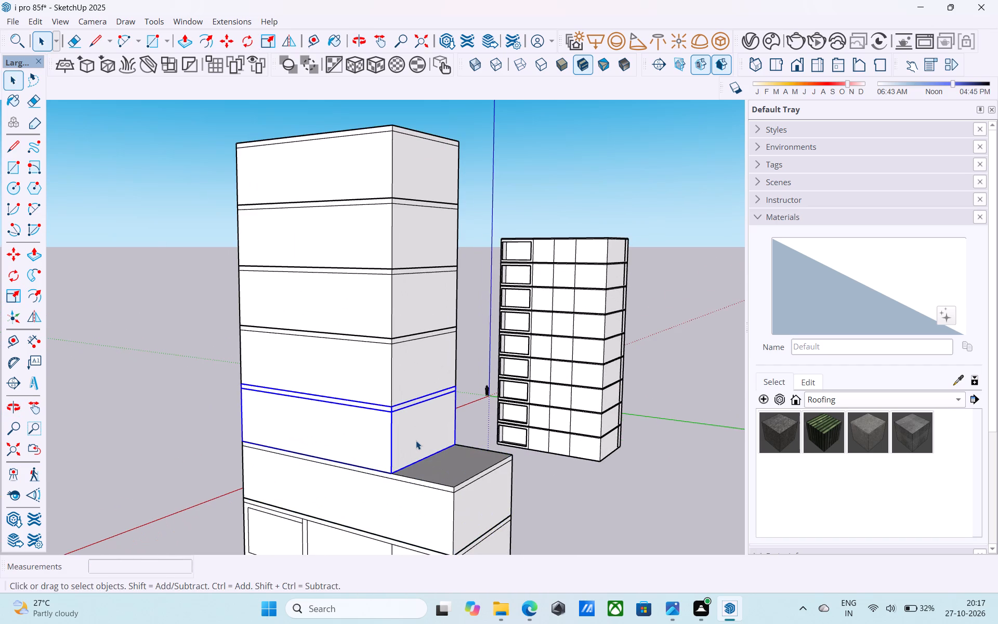
key(s)
scroll(416, 440, up, 3)
click(430, 423)
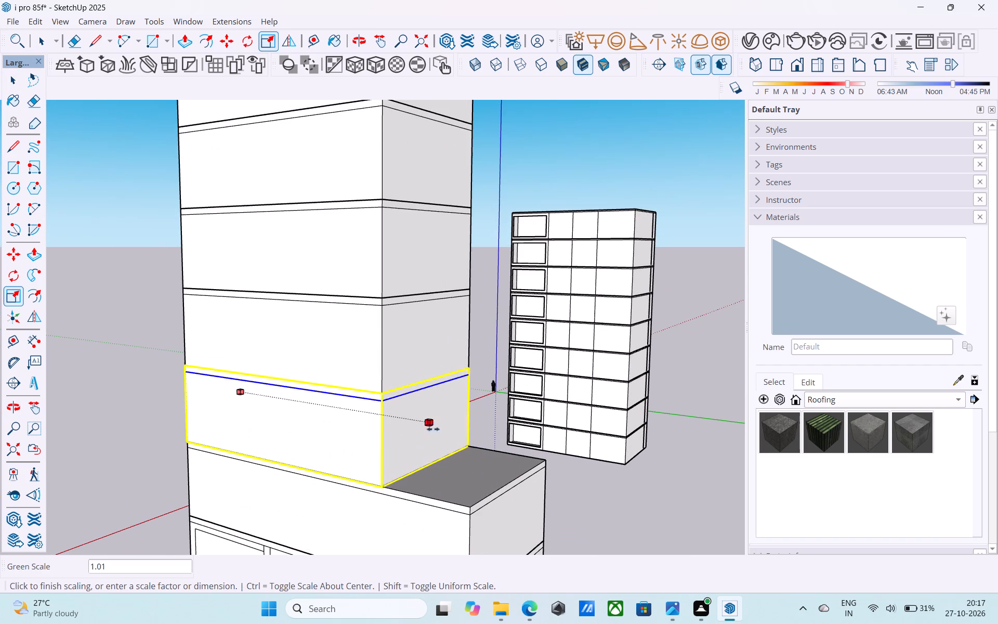
click(469, 534)
Scale the third blank storey group along the green axis to align with the corner of the widened storey below.
scroll(401, 417, down, 10)
middle_drag(396, 425, 391, 452)
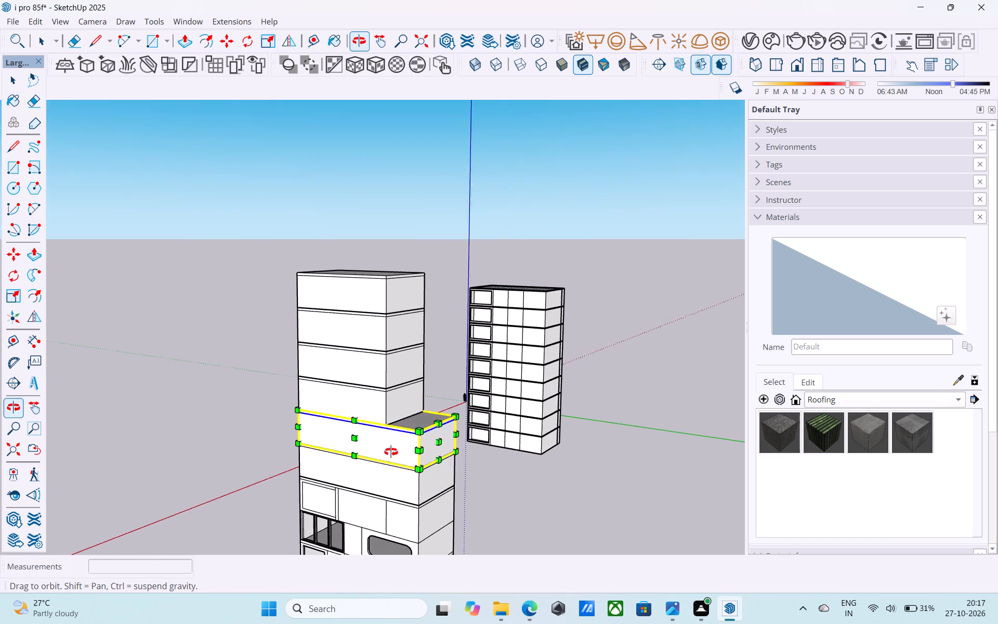
middle_drag(391, 452, 387, 458)
key(space)
scroll(411, 406, up, 3)
click(411, 406)
scroll(411, 406, up, 3)
key(s)
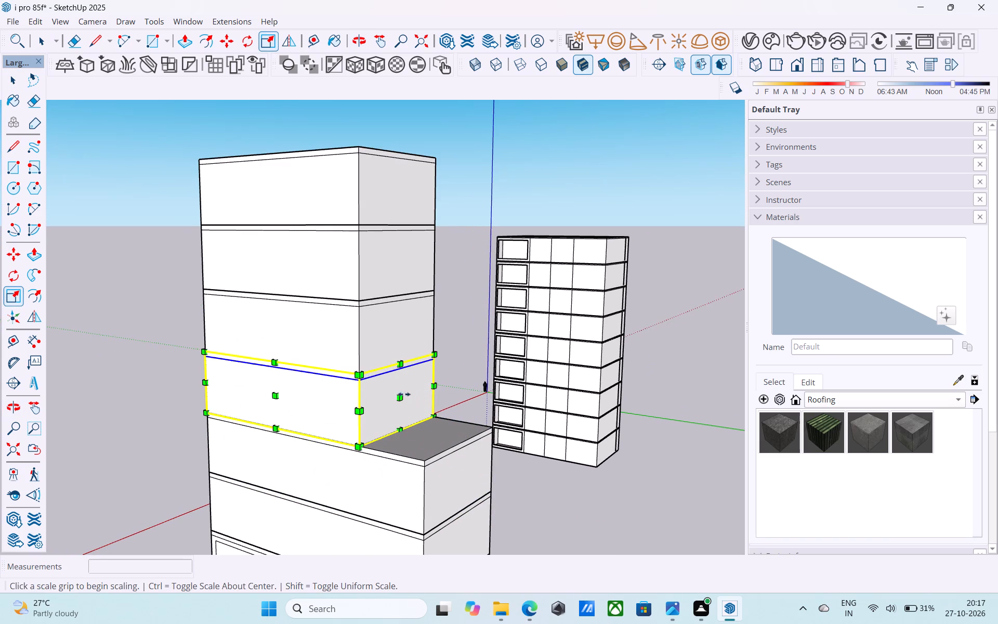
click(401, 396)
click(425, 493)
Scale the fourth blank storey group along the green axis to match the length of the widened storey below.
scroll(426, 382, down, 4)
shift+middle_drag(426, 382, 402, 429)
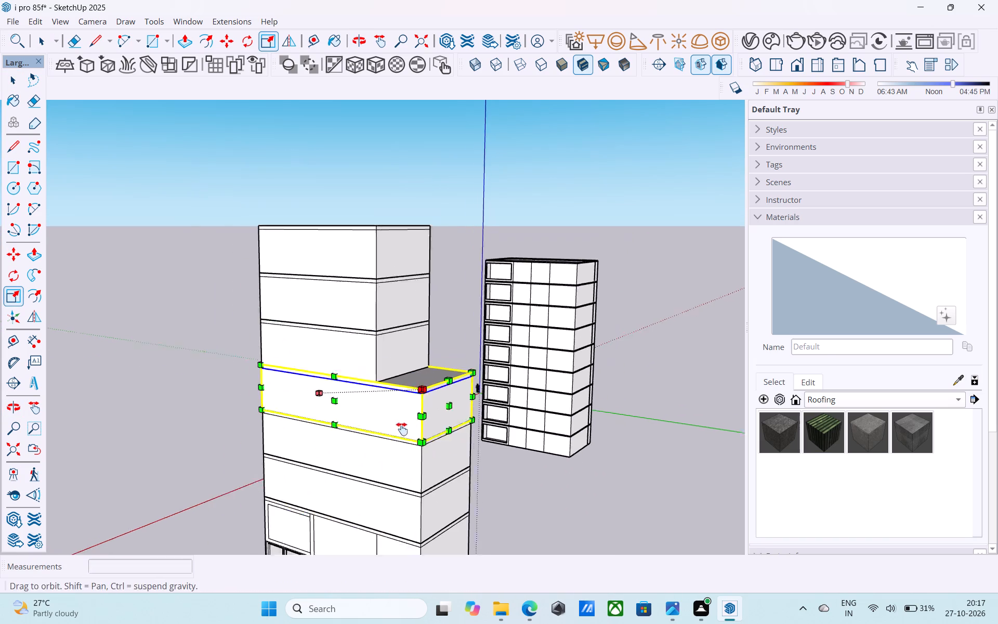
shift+middle_drag(402, 429, 383, 479)
scroll(371, 469, up, 4)
key(space)
click(353, 443)
key(s)
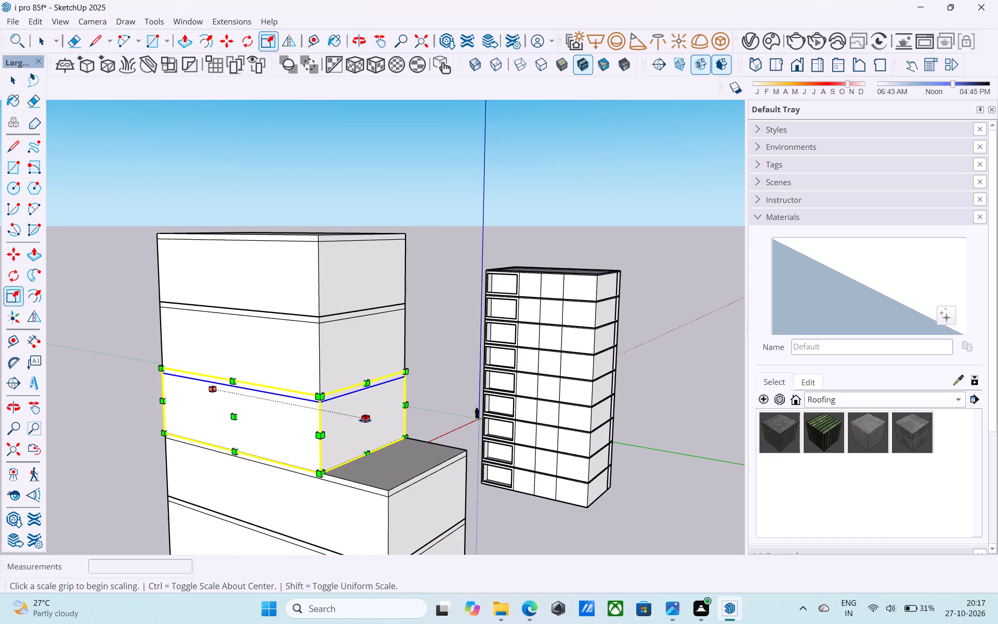
click(365, 420)
scroll(364, 423, down, 4)
click(379, 498)
Scale the fifth blank storey group along the green axis until its end wall is flush with the storey below.
scroll(381, 444, down, 6)
shift+middle_drag(381, 444, 367, 489)
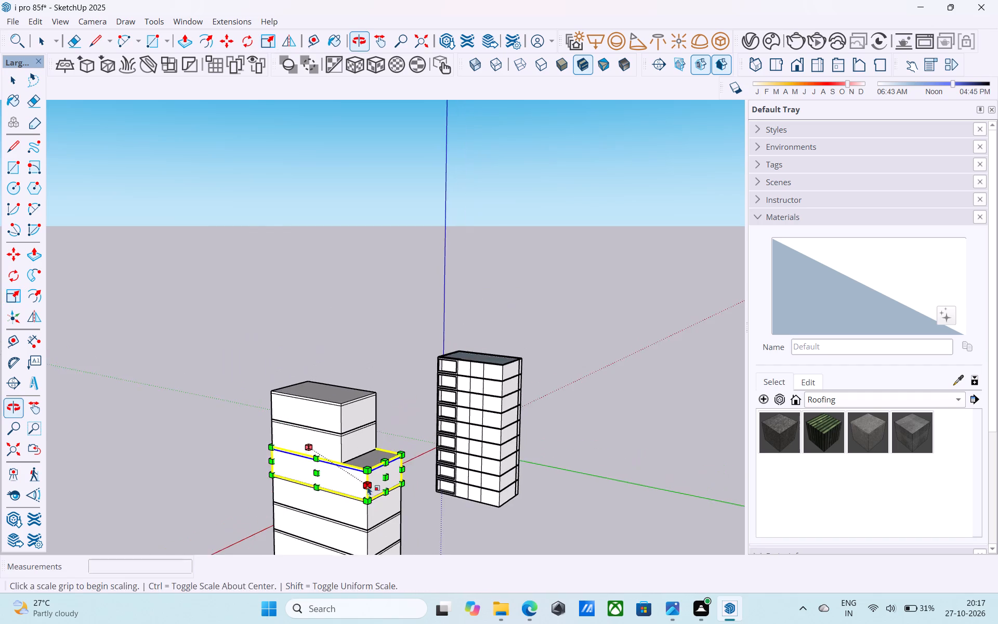
scroll(365, 461, up, 4)
key(space)
click(349, 436)
scroll(348, 434, up, 4)
key(s)
click(366, 432)
scroll(371, 443, down, 4)
click(390, 492)
scroll(387, 469, up, 7)
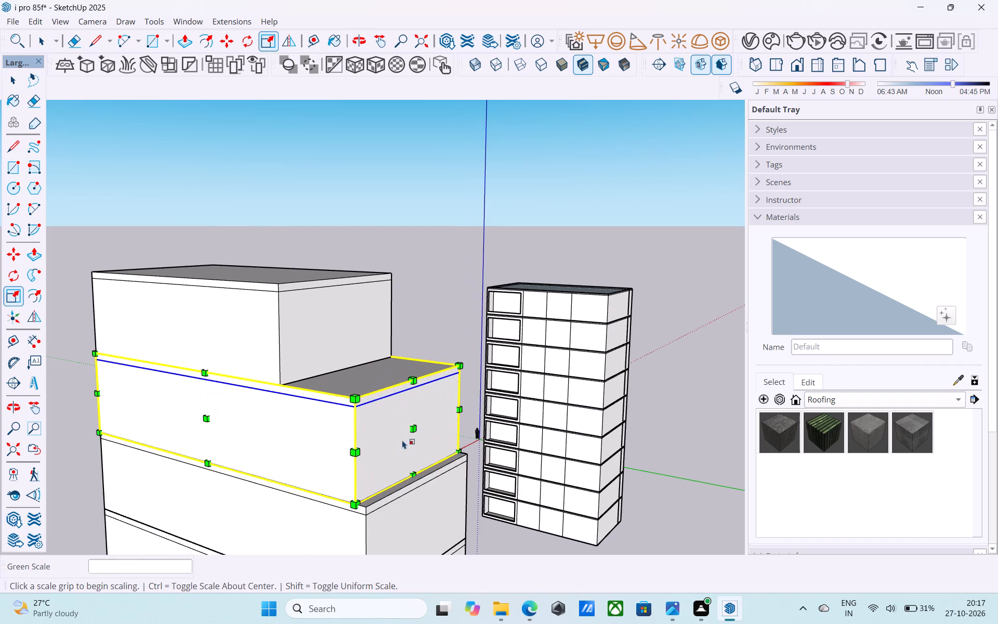
click(414, 430)
click(391, 540)
Scale the topmost blank storey group along the green axis, flush with the widened storeys below, and clear the selection.
scroll(383, 518, down, 5)
middle_drag(382, 508, 374, 531)
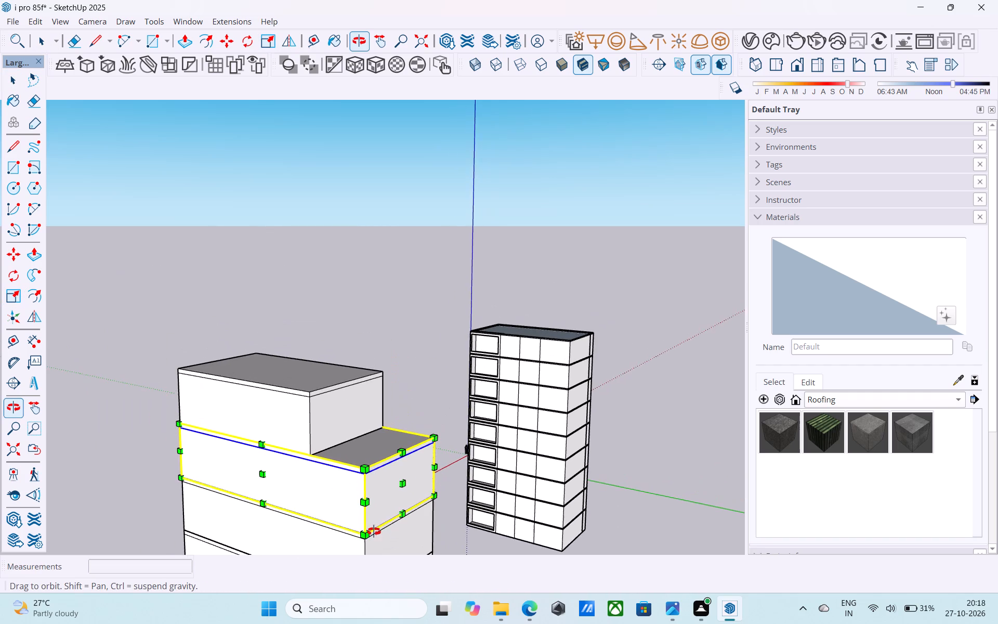
middle_drag(374, 531, 370, 511)
key(space)
scroll(351, 440, up, 3)
click(336, 422)
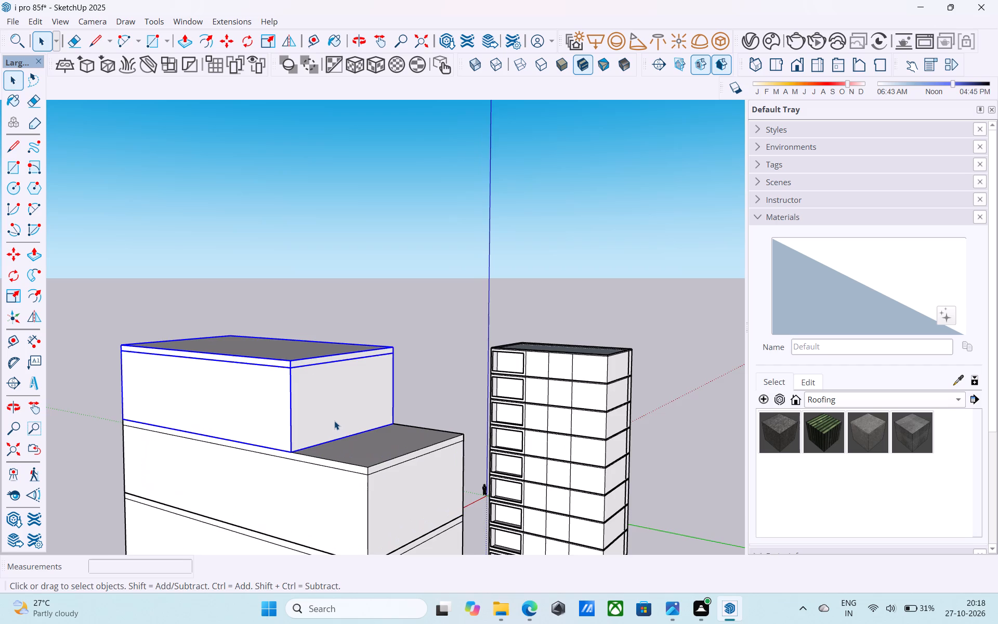
scroll(334, 421, up, 3)
key(s)
click(356, 386)
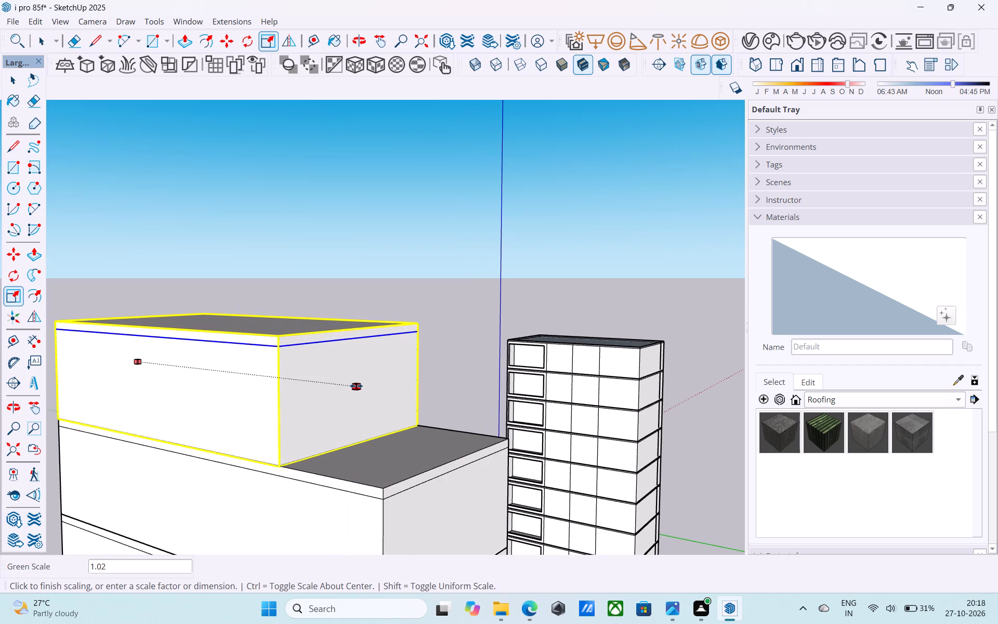
scroll(356, 386, down, 5)
click(390, 479)
key(space)
scroll(346, 446, down, 10)
drag(536, 396, 557, 390)
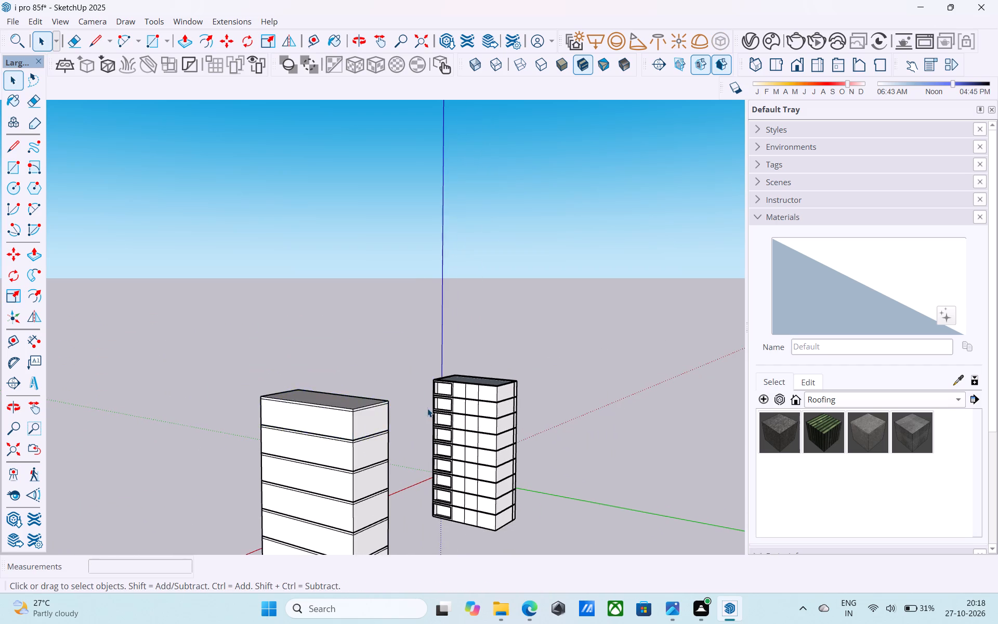
Measure the front width of the building along the base of the lowest blank storey using the Line tool.
scroll(423, 409, down, 5)
middle_drag(312, 499, 510, 413)
scroll(462, 431, down, 4)
middle_drag(402, 499, 428, 453)
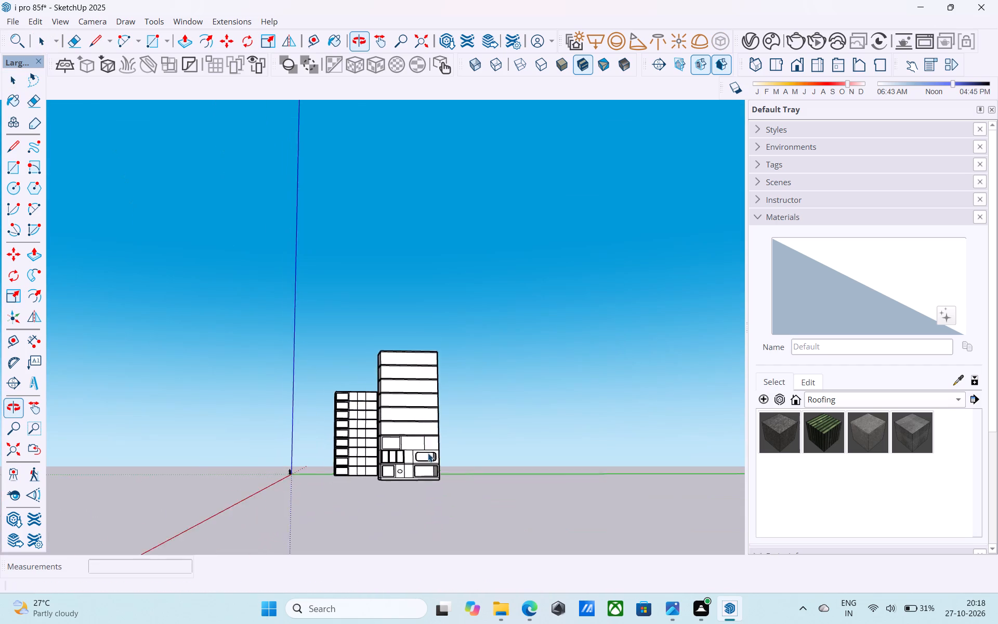
scroll(428, 453, up, 19)
middle_drag(410, 476, 430, 544)
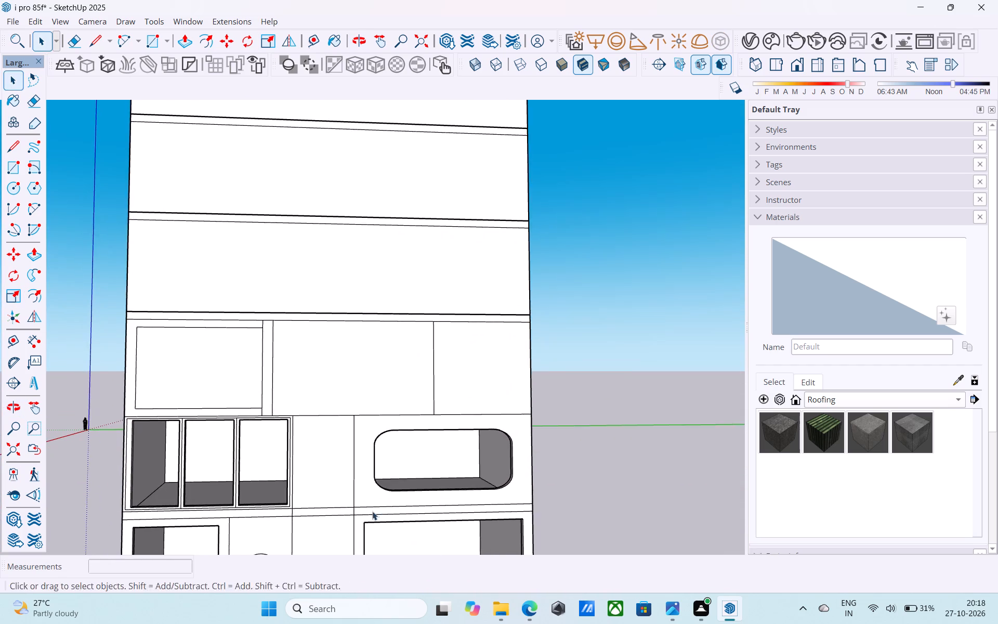
middle_drag(372, 511, 437, 529)
scroll(437, 529, down, 3)
shift+middle_drag(437, 529, 604, 537)
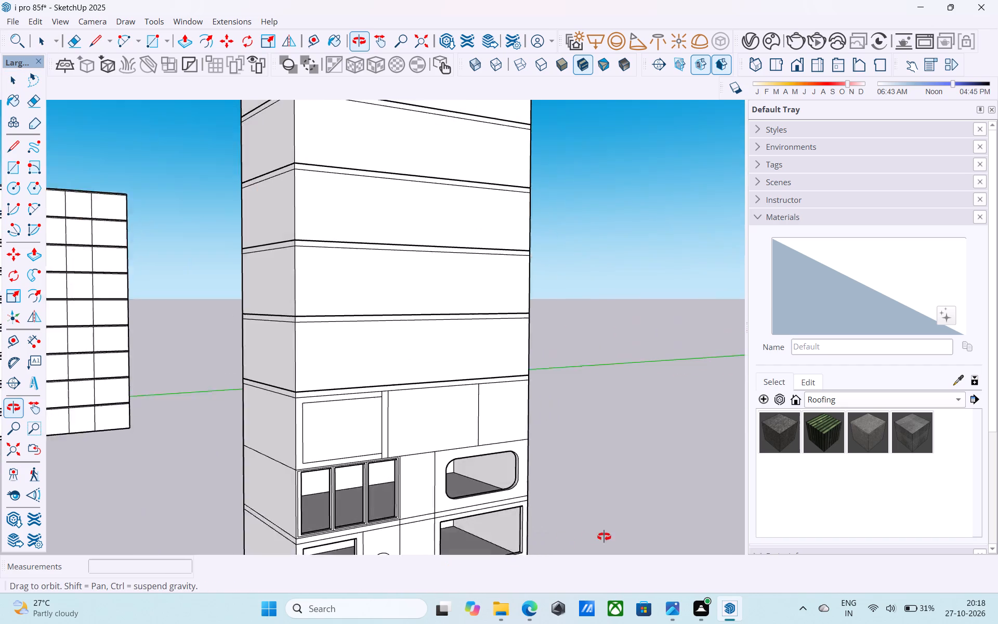
shift+middle_drag(604, 537, 574, 576)
key(l)
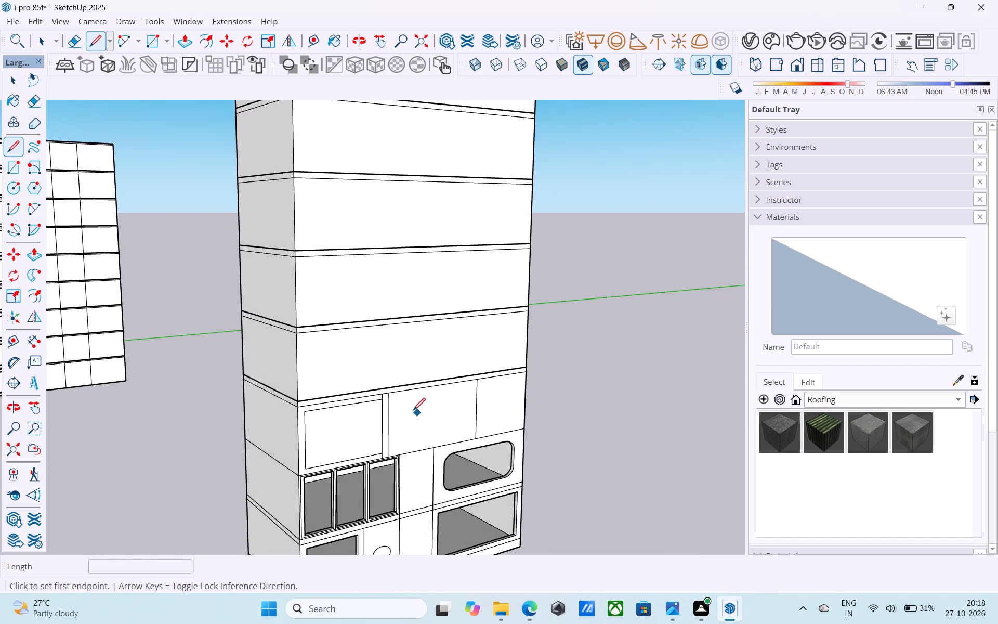
click(300, 401)
middle_drag(454, 358, 151, 437)
scroll(383, 455, up, 3)
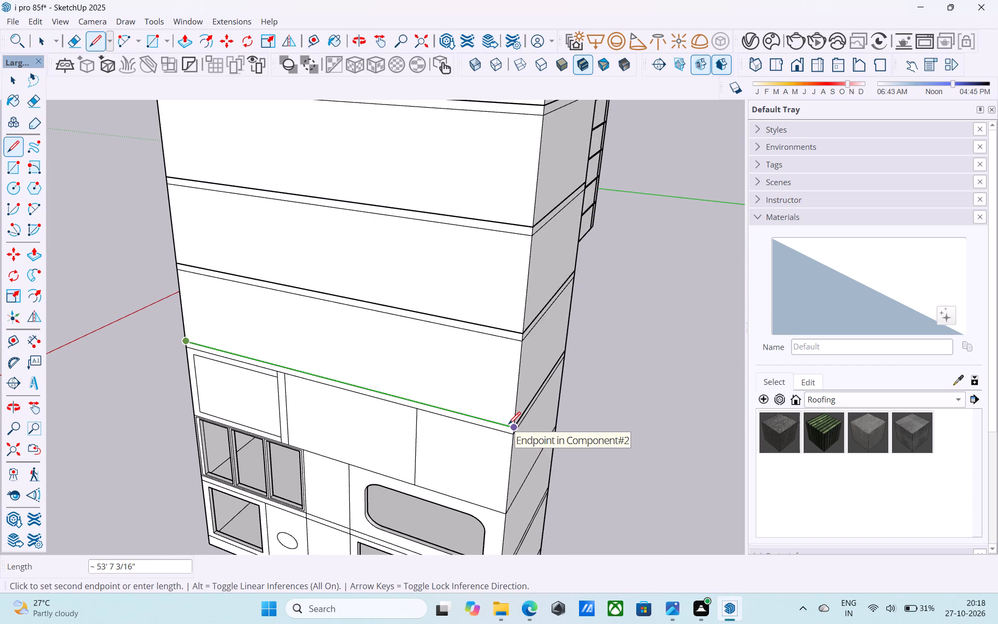
key(space)
Save the model.
scroll(508, 425, down, 5)
middle_drag(503, 431, 555, 407)
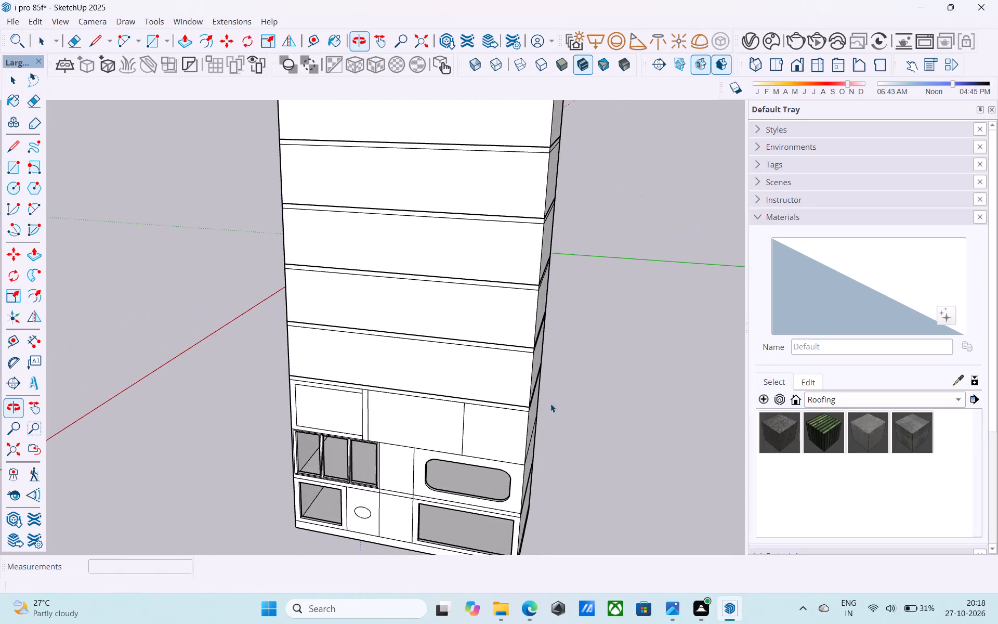
scroll(546, 397, down, 5)
shift+middle_drag(528, 418, 573, 440)
key(ctrl+s)
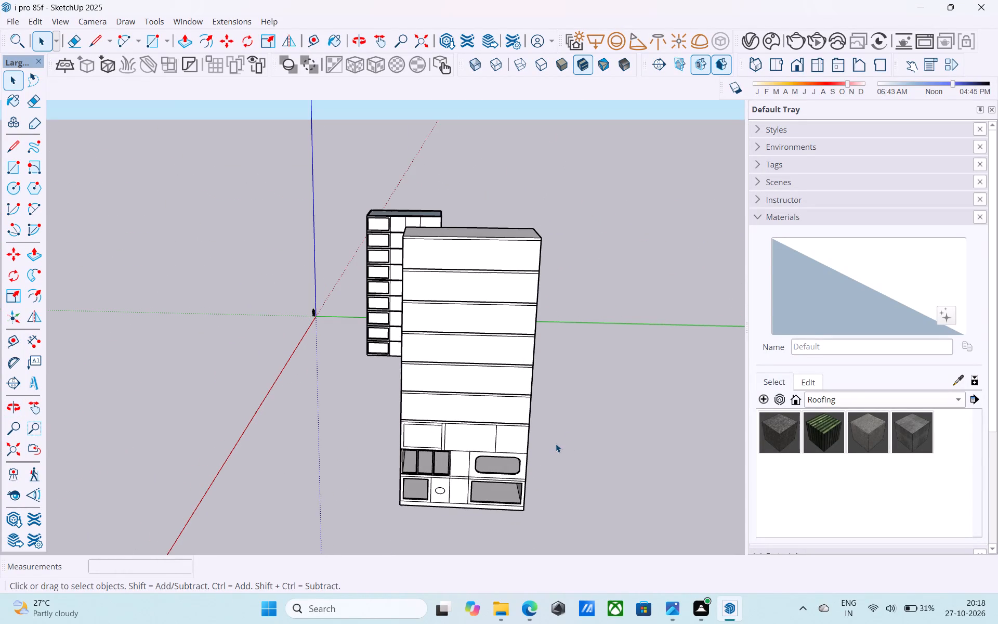
Inside the lowest blank storey component, copy the front face's vertical corner edge 14' along the green axis as a divider.
shift+middle_drag(550, 444, 589, 415)
shift+scroll(550, 444, up, 1)
scroll(530, 326, down, 4)
shift+middle_drag(511, 381, 489, 365)
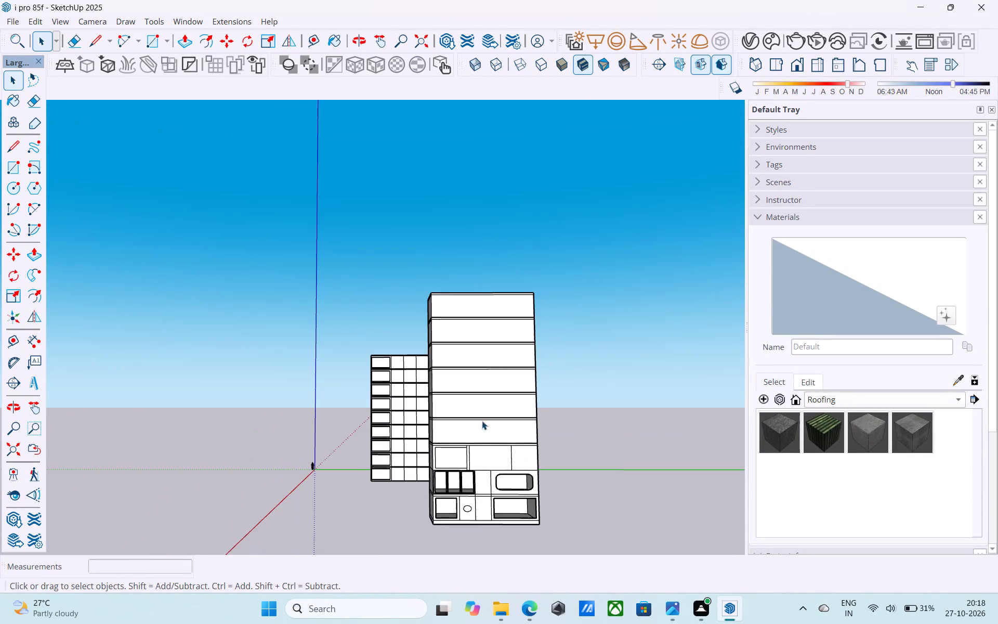
scroll(477, 441, up, 5)
shift+middle_drag(498, 447, 457, 455)
scroll(434, 442, up, 4)
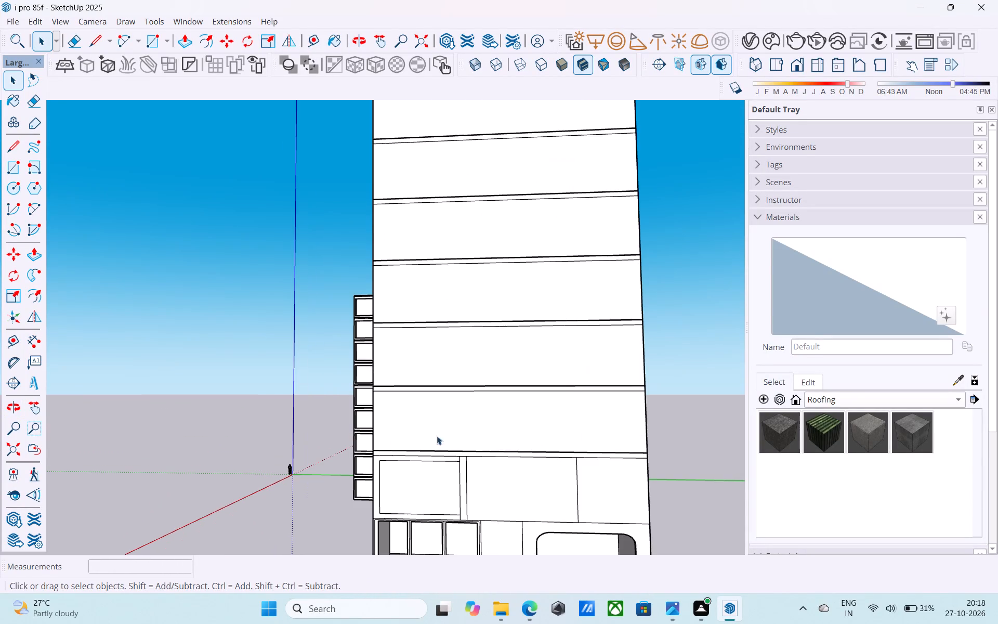
middle_drag(472, 425, 563, 434)
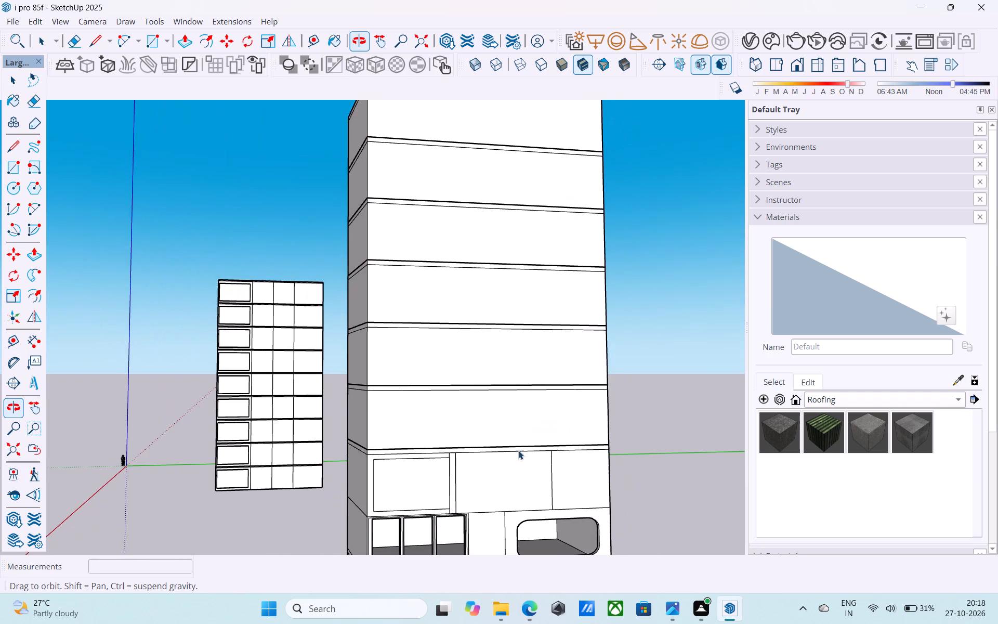
click(439, 448)
double_click(435, 429)
scroll(435, 428, up, 3)
click(435, 427)
shift+middle_drag(435, 427, 434, 427)
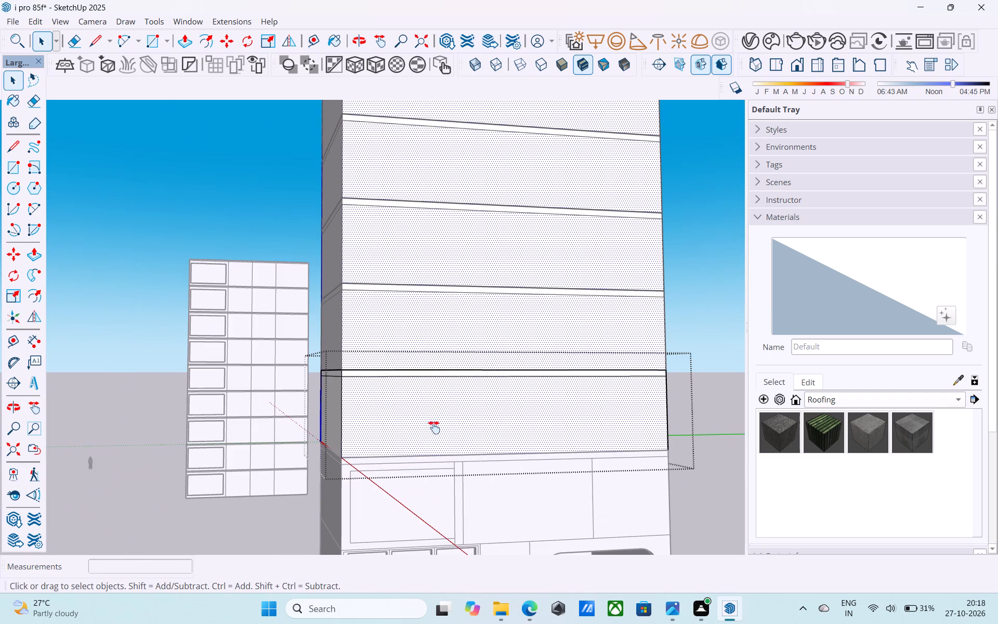
shift+middle_drag(434, 427, 508, 441)
scroll(380, 441, up, 1)
click(367, 432)
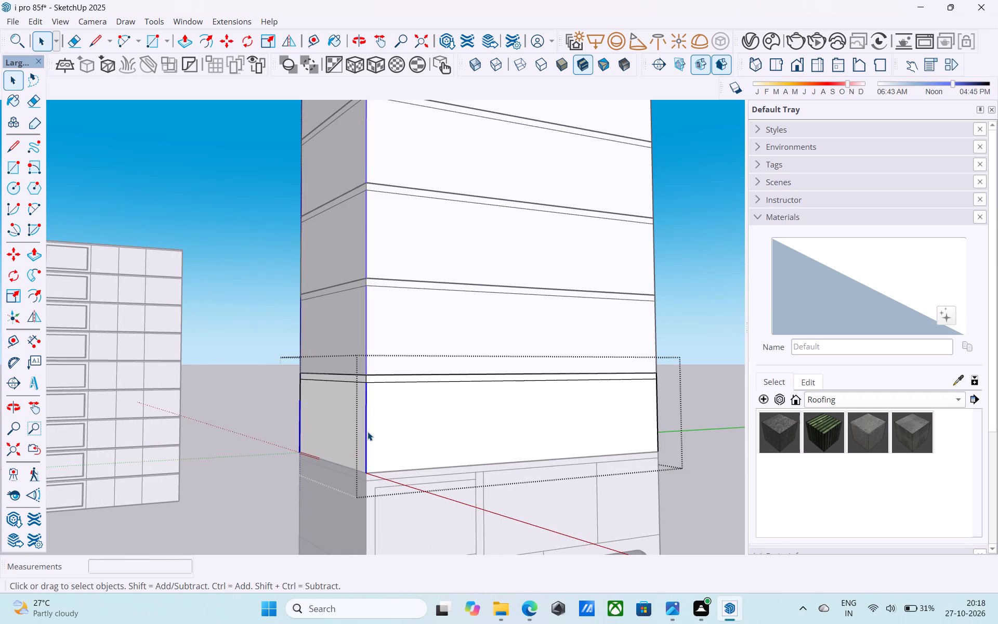
key(m)
click(367, 432)
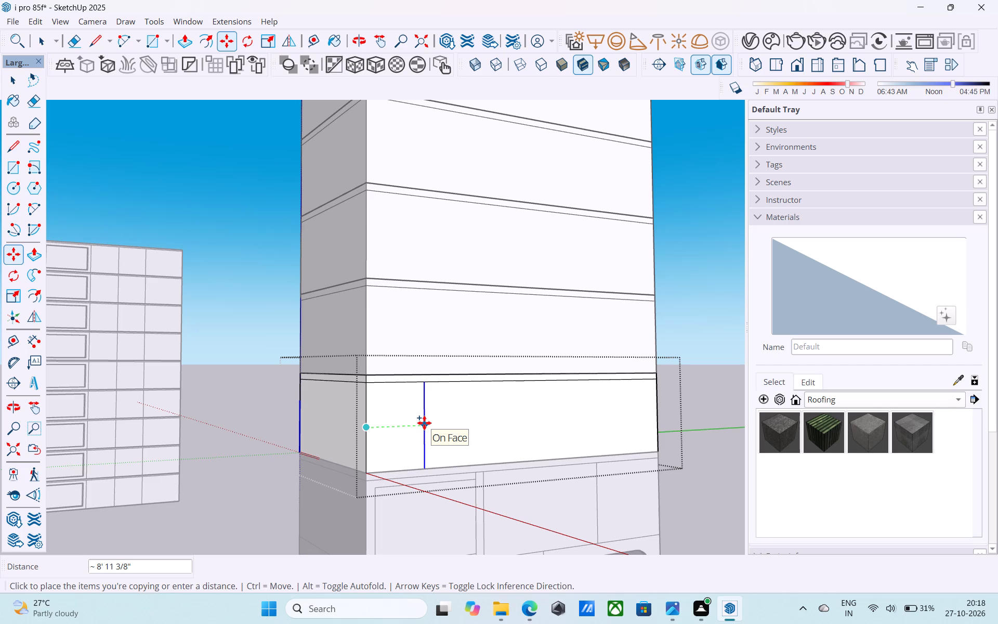
text(14')
key(Return)
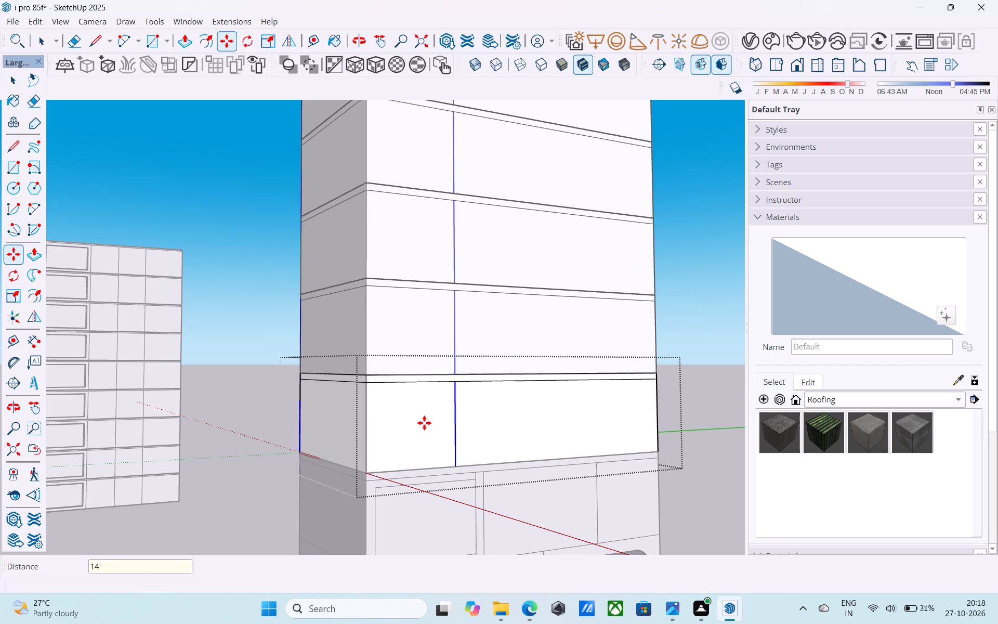
key(space)
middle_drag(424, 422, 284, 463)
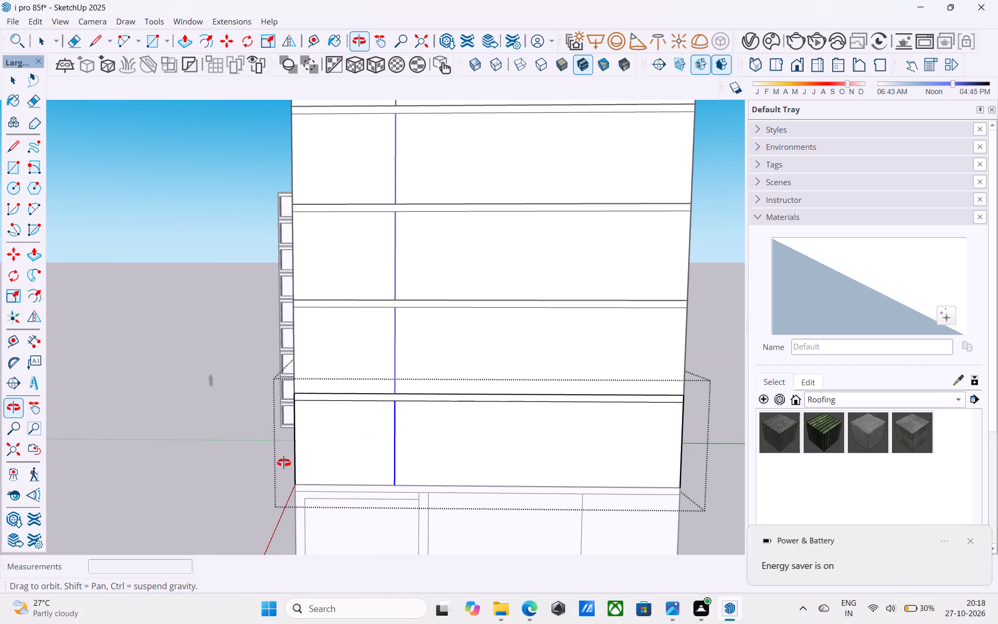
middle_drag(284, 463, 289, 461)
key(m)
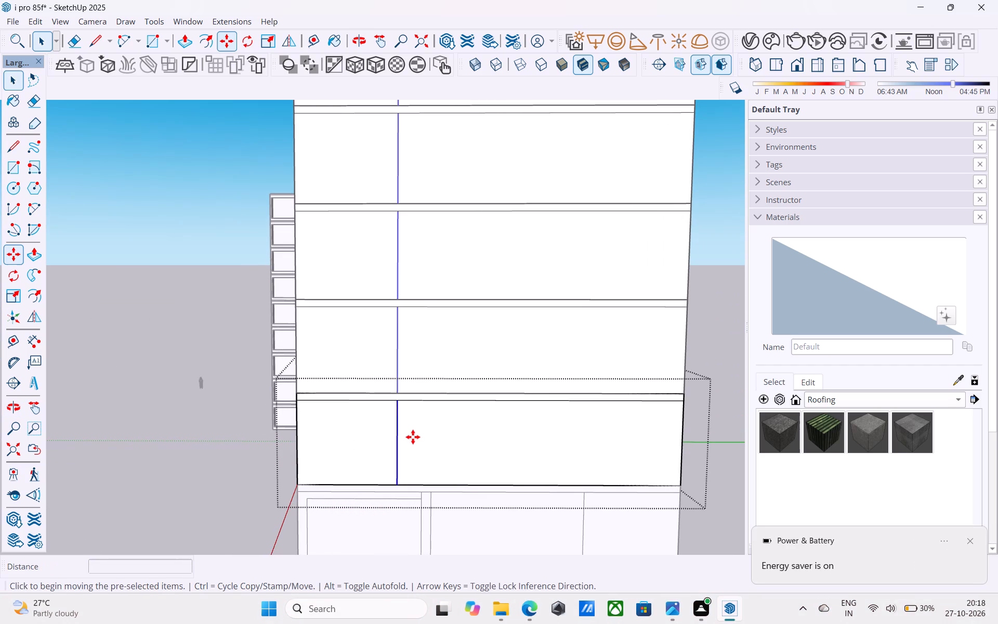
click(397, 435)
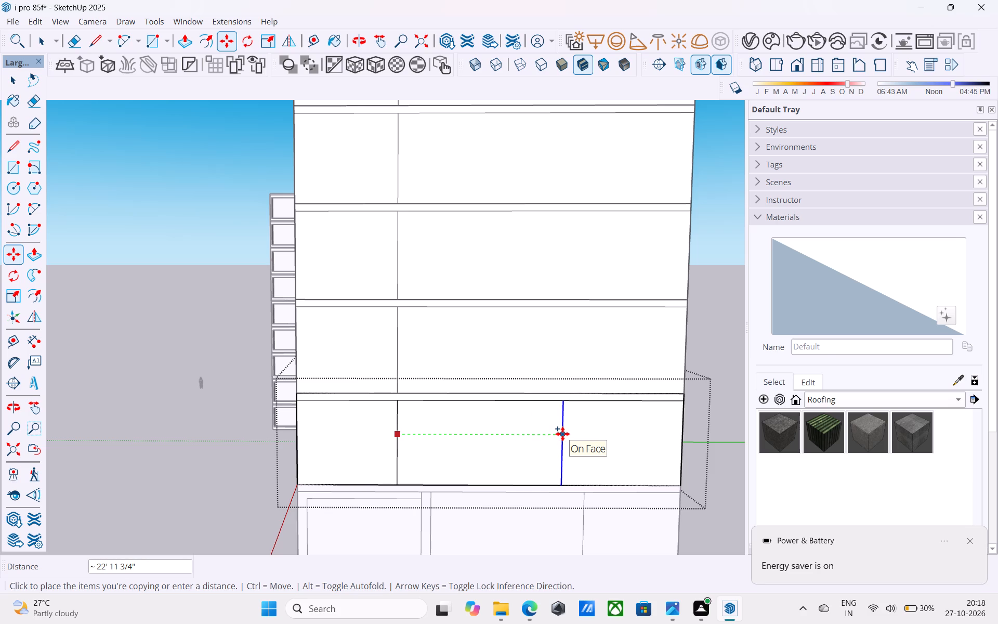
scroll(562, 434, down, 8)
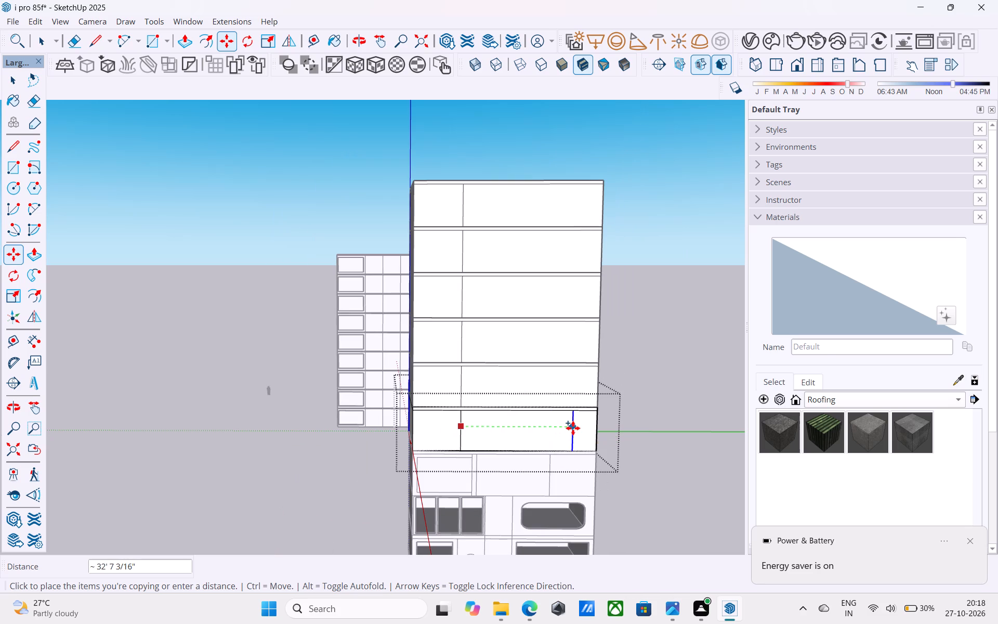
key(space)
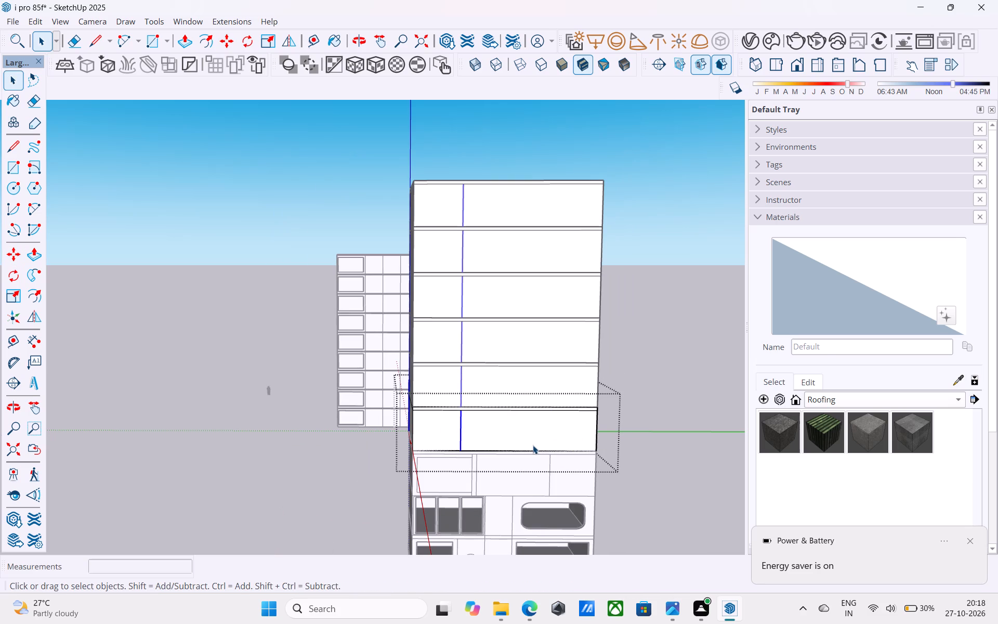
Close the blank storey component and return to the whole model.
scroll(533, 445, down, 2)
middle_drag(527, 445, 511, 404)
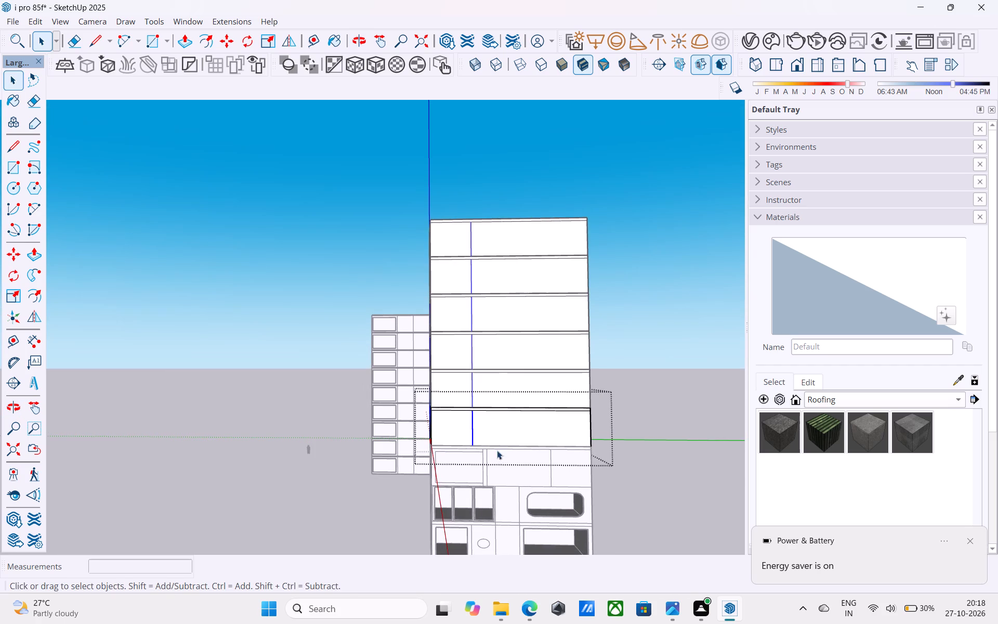
scroll(484, 473, up, 11)
scroll(502, 467, down, 3)
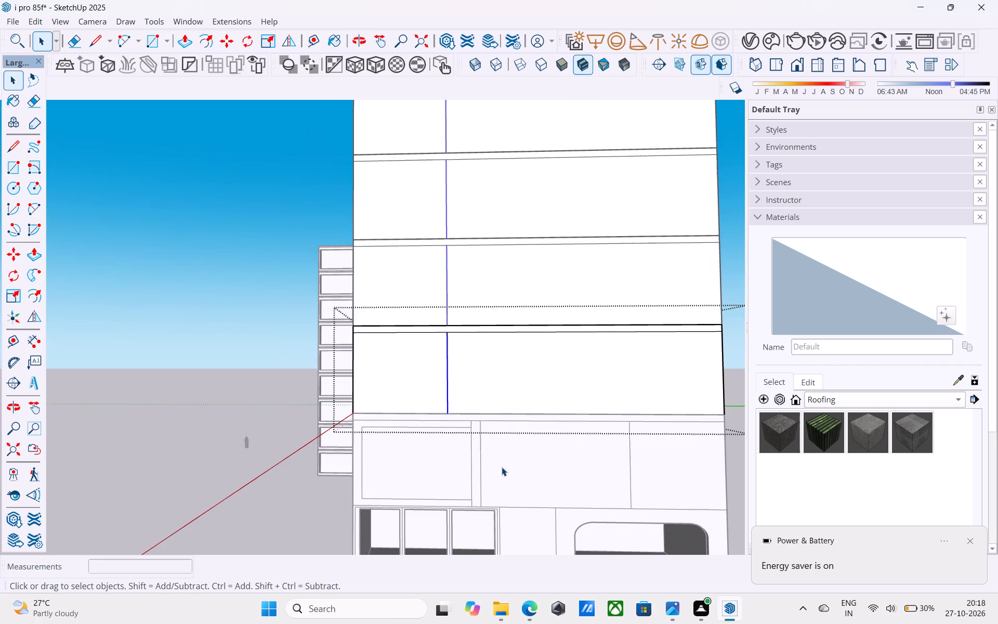
middle_drag(502, 467, 504, 493)
scroll(489, 414, up, 4)
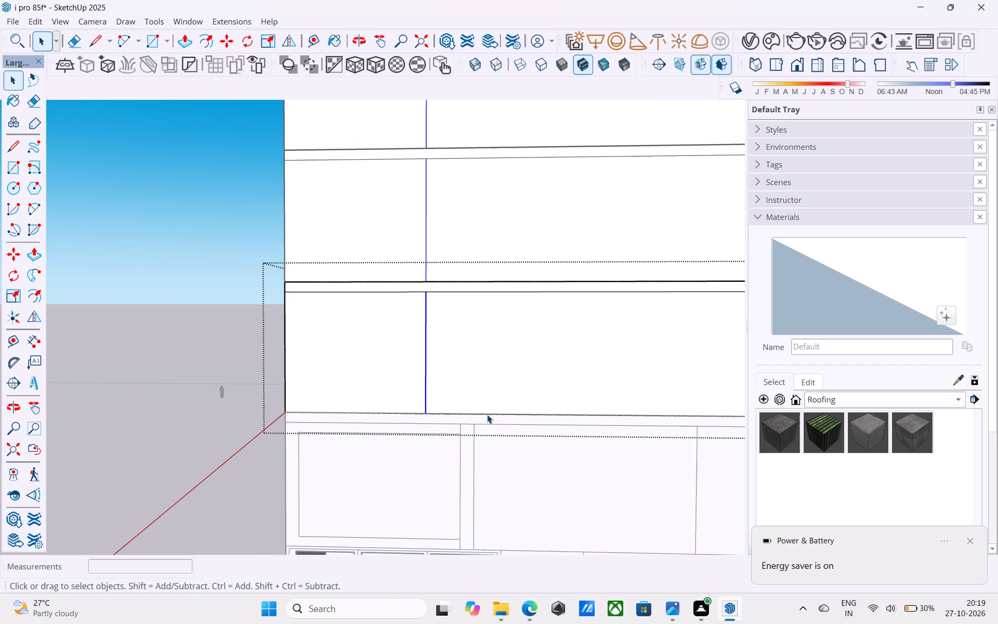
scroll(480, 418, down, 10)
click(680, 435)
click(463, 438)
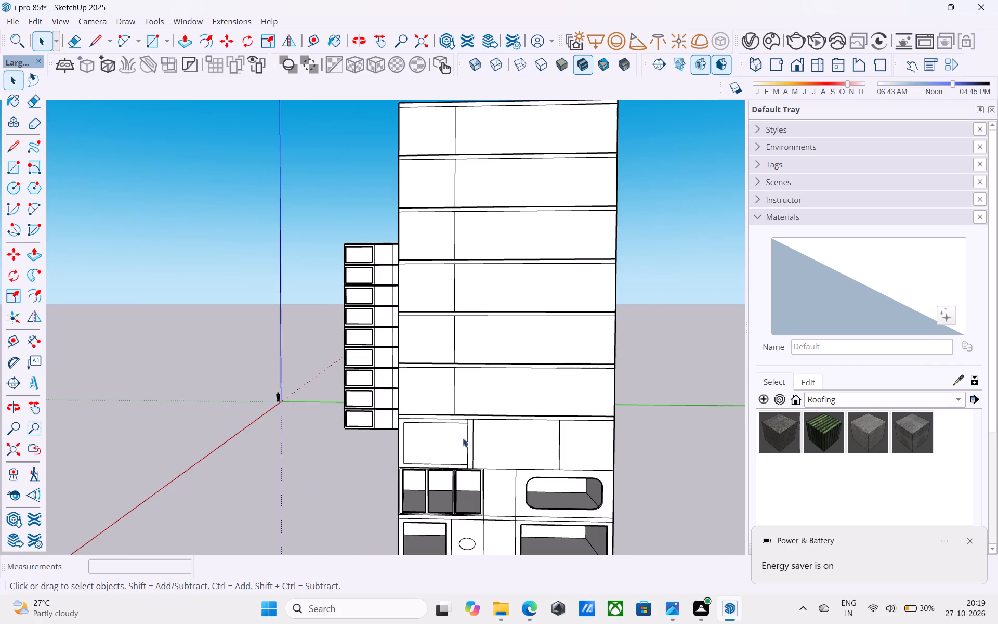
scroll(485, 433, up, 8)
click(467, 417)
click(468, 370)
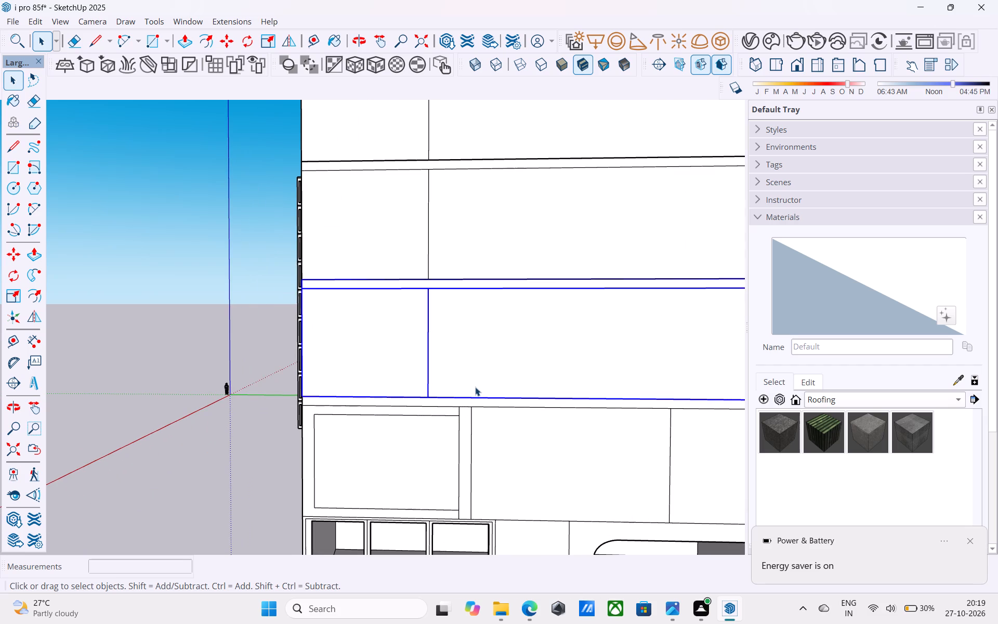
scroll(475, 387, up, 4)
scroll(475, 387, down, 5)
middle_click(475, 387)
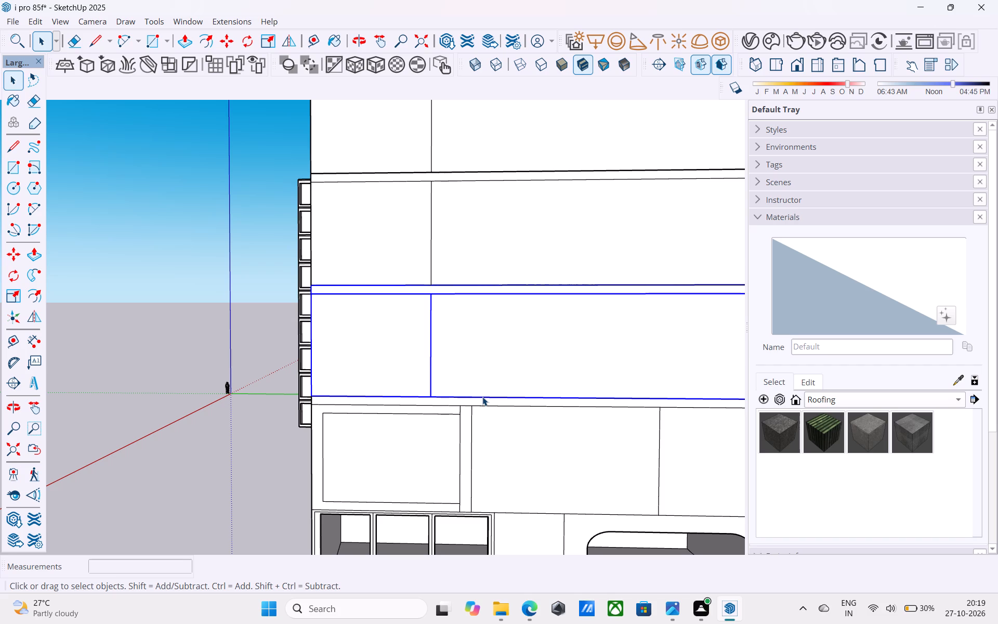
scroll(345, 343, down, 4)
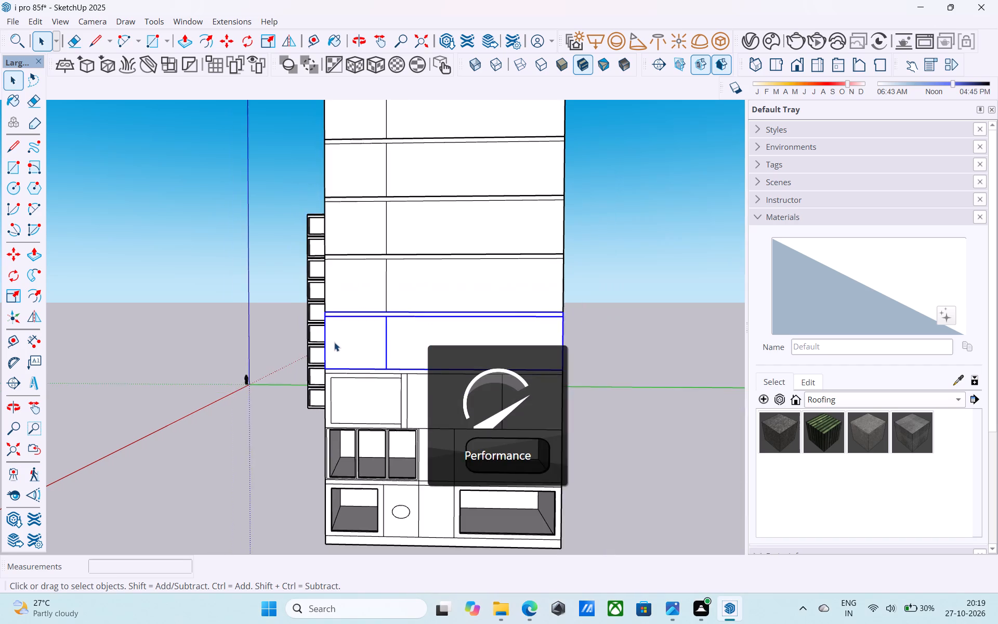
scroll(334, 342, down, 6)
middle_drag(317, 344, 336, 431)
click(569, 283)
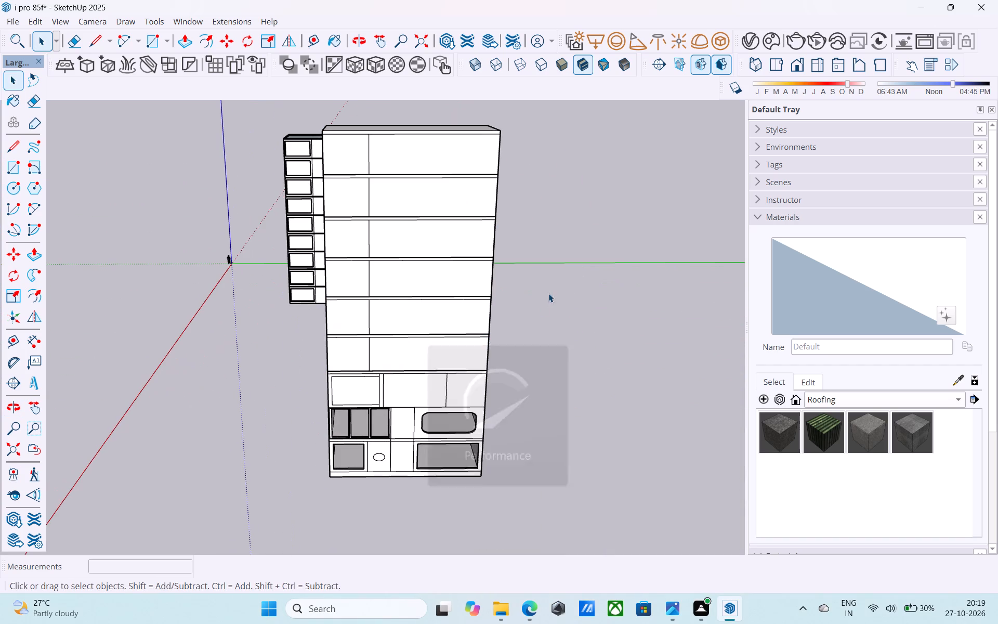
Explode the lowest blank storey component directly above the framed lower facade and clear the selection.
middle_drag(523, 298, 505, 285)
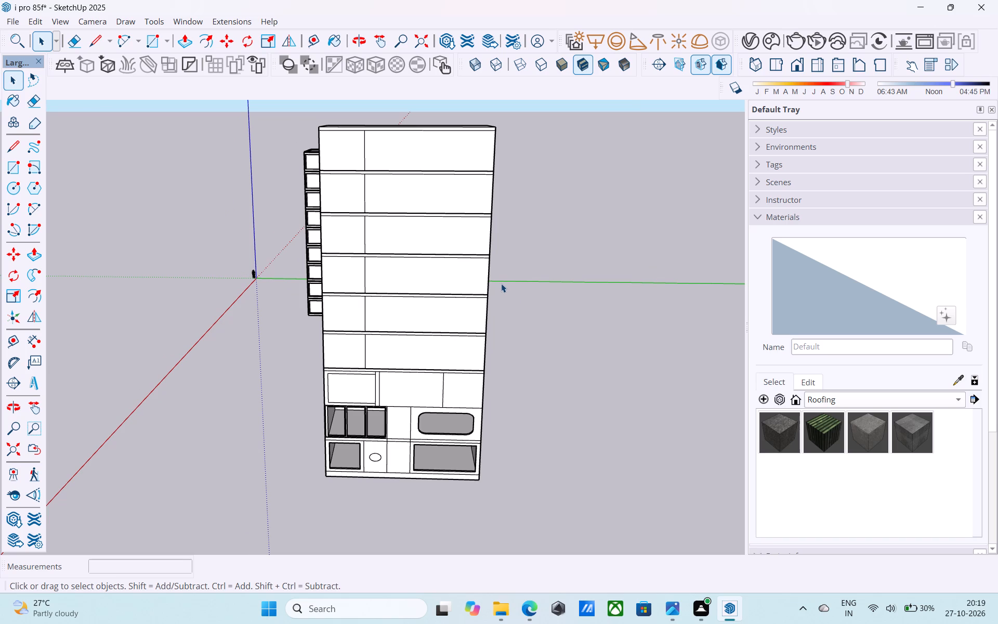
middle_drag(488, 300, 487, 272)
middle_drag(446, 366, 455, 318)
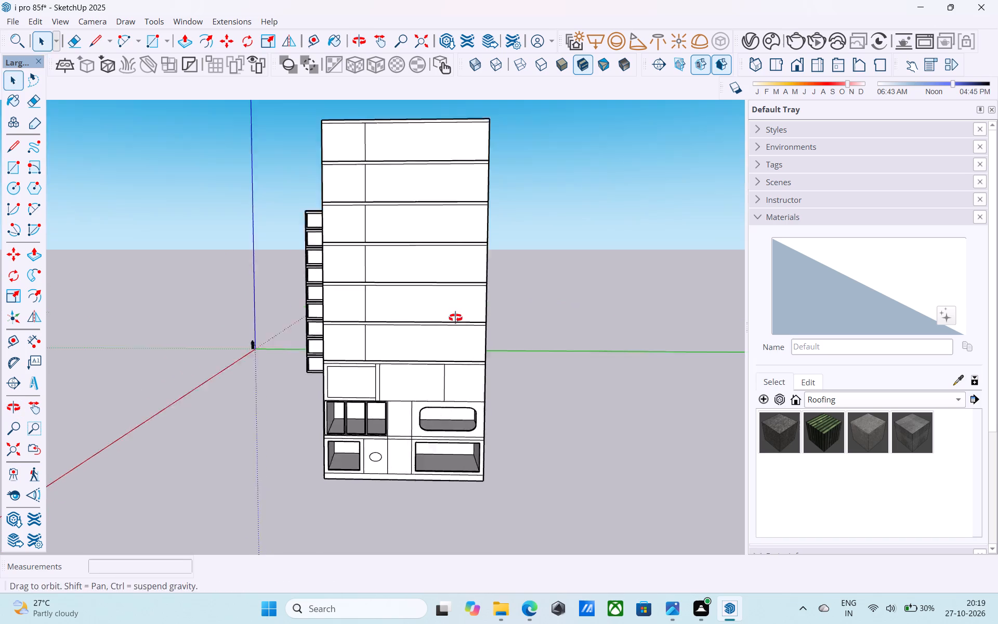
middle_drag(455, 318, 457, 316)
scroll(407, 378, up, 4)
scroll(403, 378, down, 3)
middle_drag(402, 378, 421, 355)
click(412, 319)
right_click(412, 319)
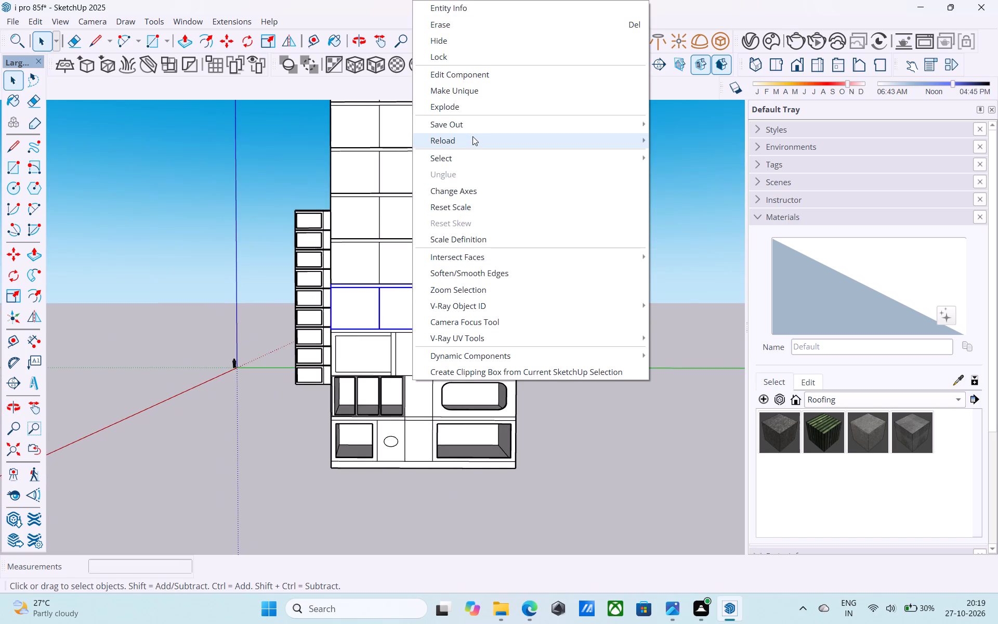
click(462, 110)
middle_drag(462, 110, 457, 170)
shift+middle_drag(461, 185, 421, 186)
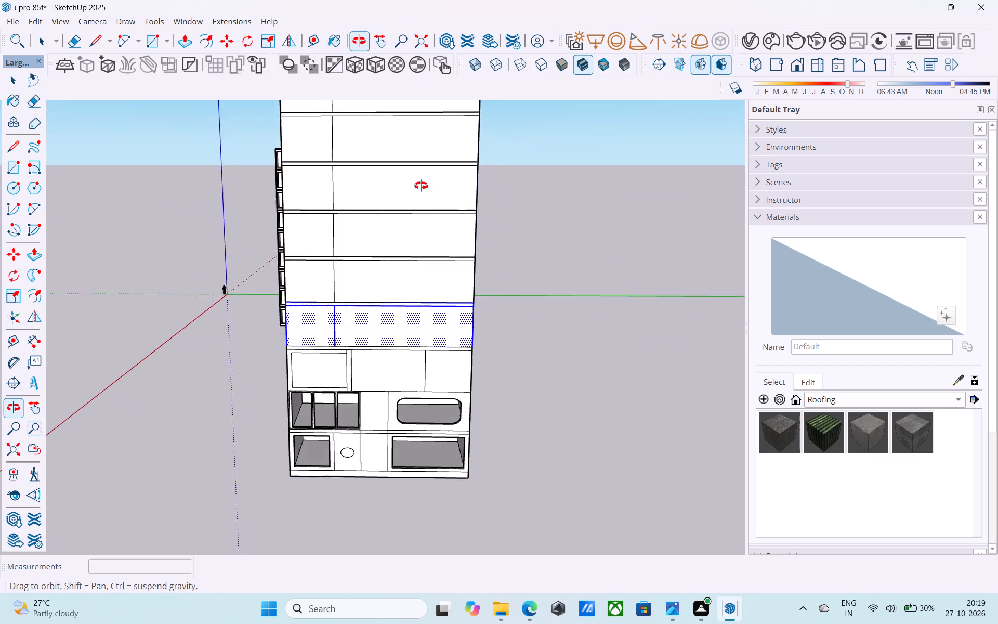
shift+middle_drag(421, 186, 442, 177)
scroll(432, 180, up, 6)
scroll(378, 361, down, 2)
middle_drag(375, 372, 600, 281)
click(601, 281)
Open the component of the blank storey above the exploded one, check its shared front face, and close it.
middle_drag(487, 356, 447, 351)
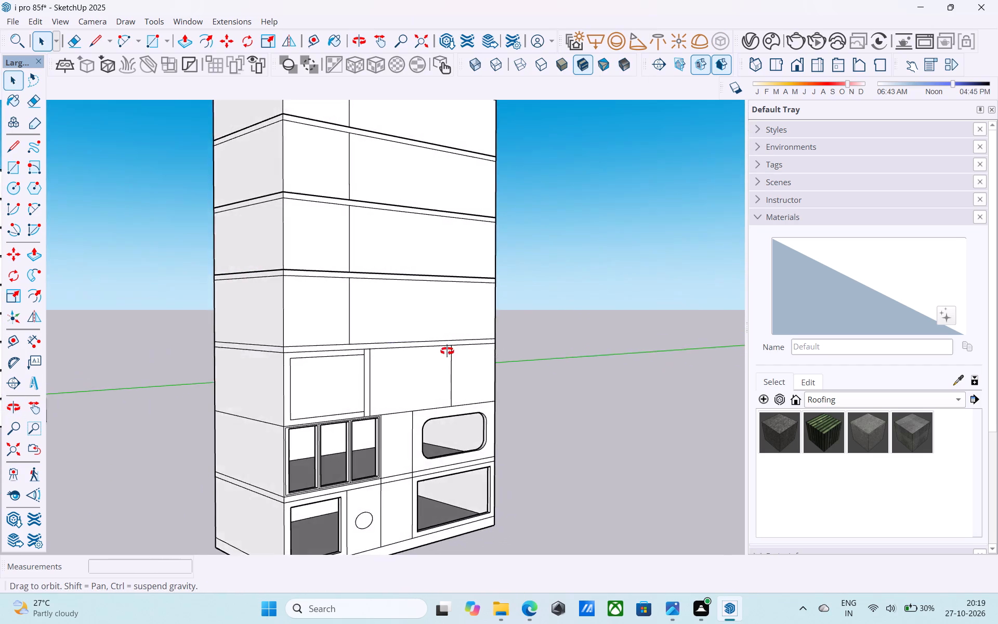
middle_drag(447, 351, 193, 374)
shift+middle_drag(415, 352, 411, 422)
scroll(396, 375, down, 6)
click(393, 350)
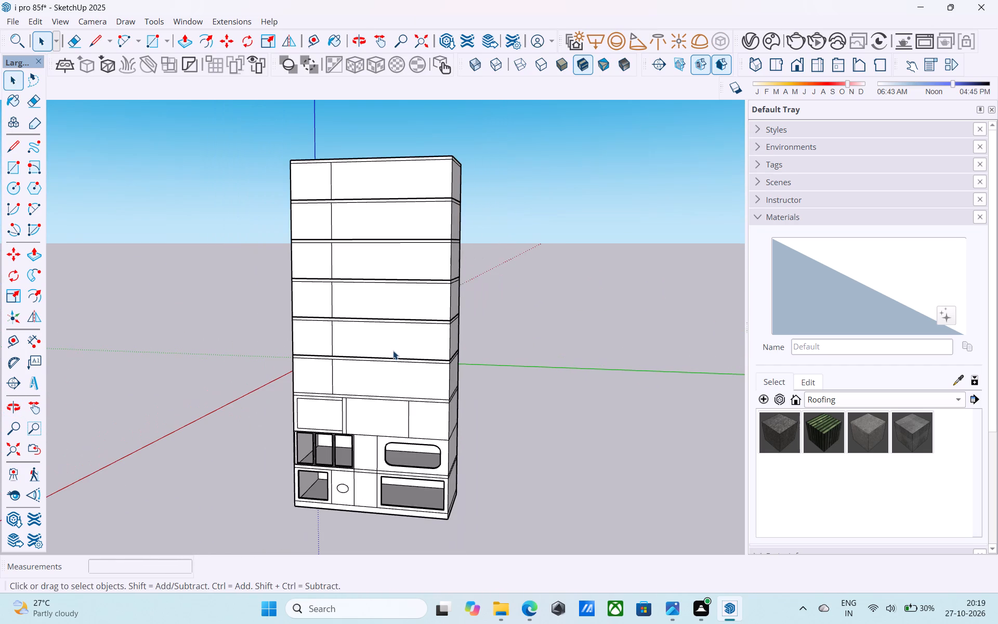
double_click(392, 344)
click(392, 344)
click(640, 329)
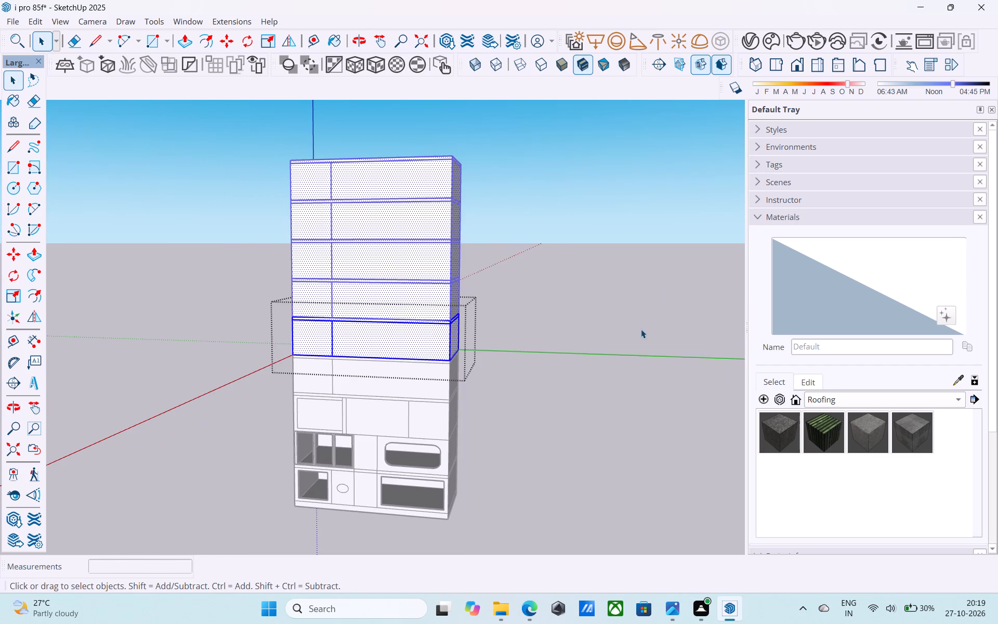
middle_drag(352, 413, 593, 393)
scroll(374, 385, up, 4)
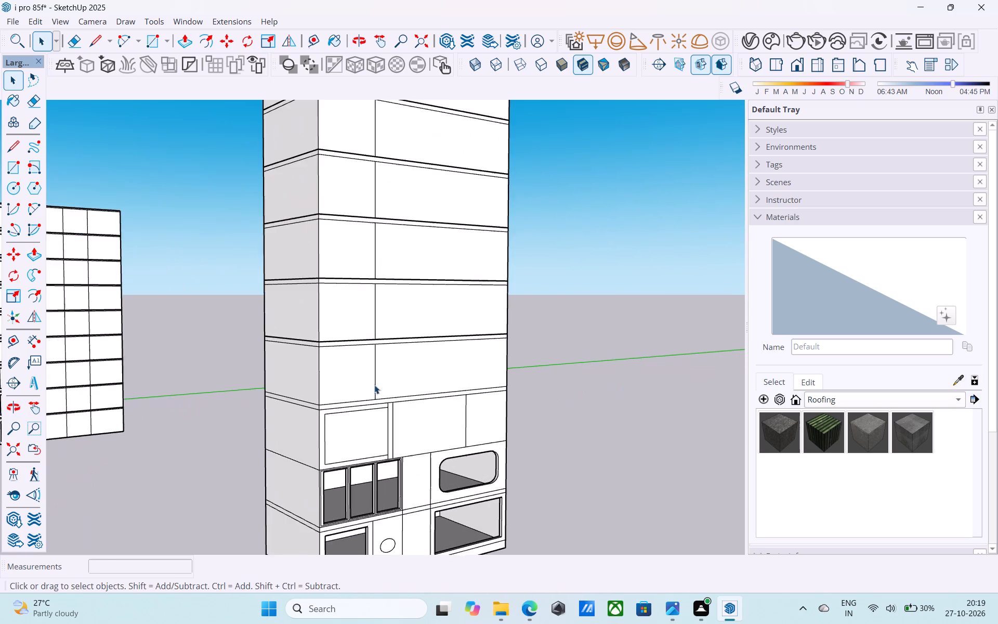
Draw a short horizontal line from the framed panel's upper corner to the front facade's vertical corner edge, below the exploded storey.
scroll(379, 396, up, 1)
middle_drag(379, 396, 272, 408)
scroll(298, 410, up, 1)
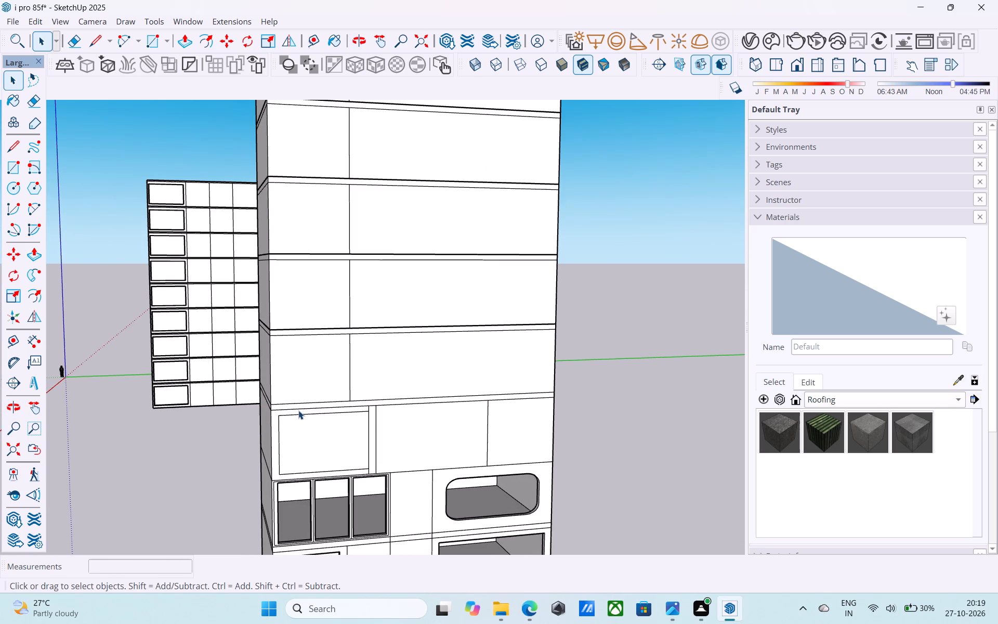
scroll(350, 401, down, 3)
middle_drag(350, 401, 361, 392)
middle_drag(358, 392, 470, 380)
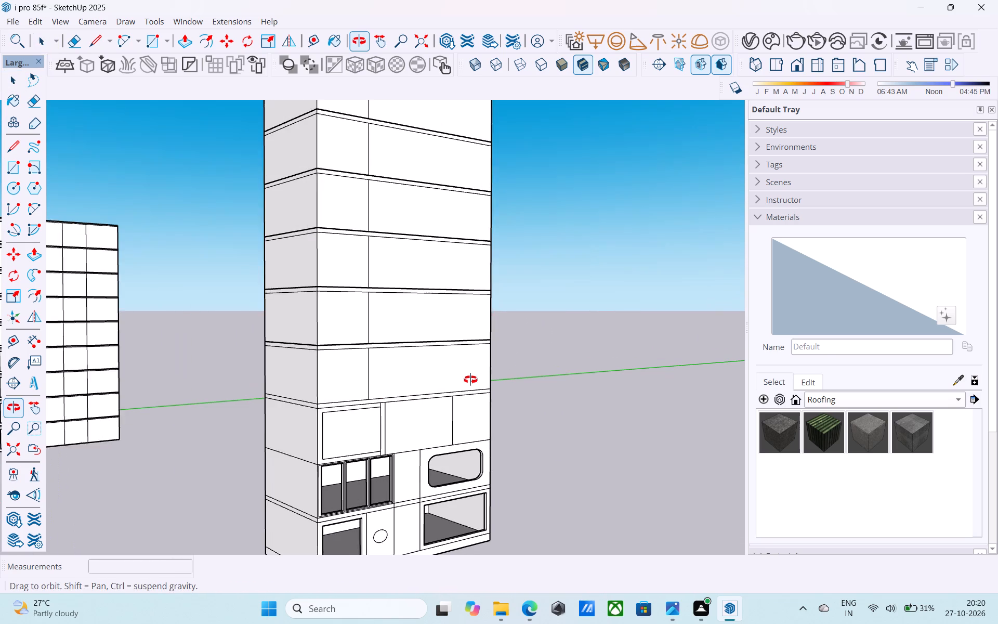
middle_drag(470, 380, 471, 381)
middle_drag(438, 426, 417, 412)
scroll(317, 443, up, 4)
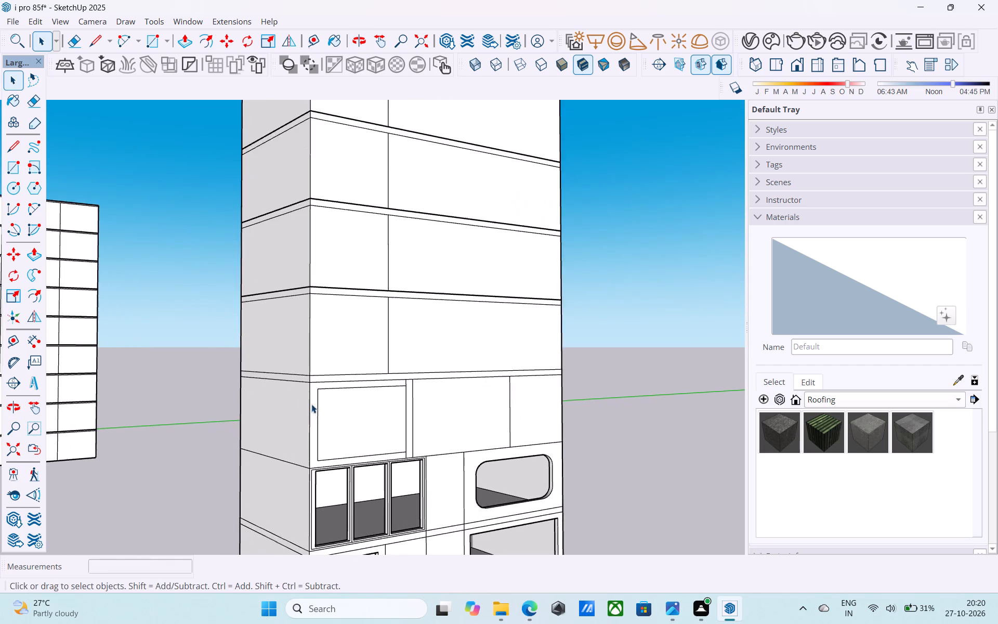
scroll(311, 404, up, 1)
key(l)
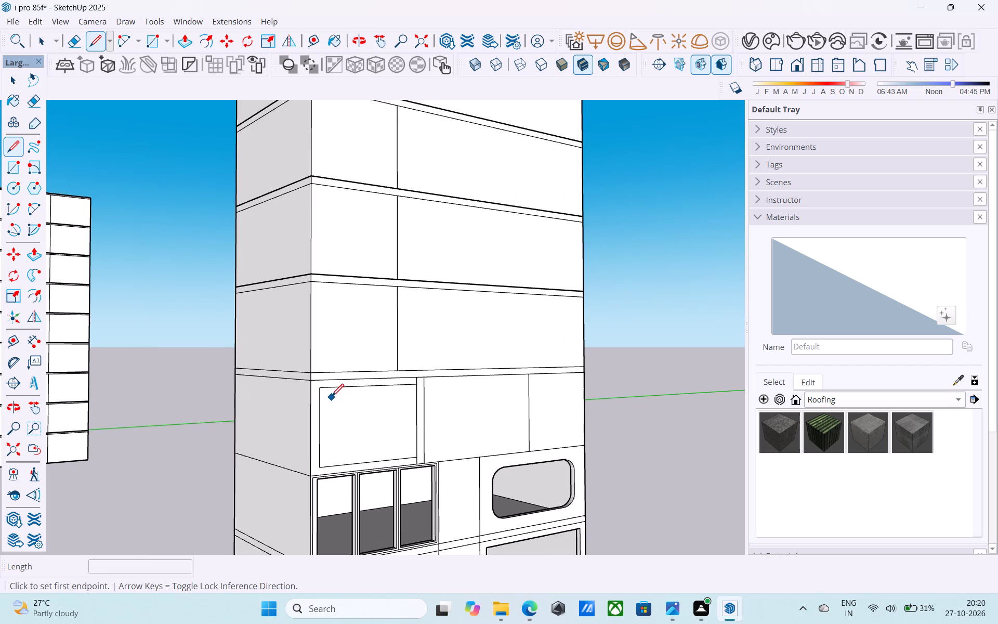
click(320, 388)
scroll(314, 388, up, 4)
click(307, 389)
Examine the whole tower from the front, the corner and above, including its framed lower facade and upper storeys.
scroll(316, 388, down, 5)
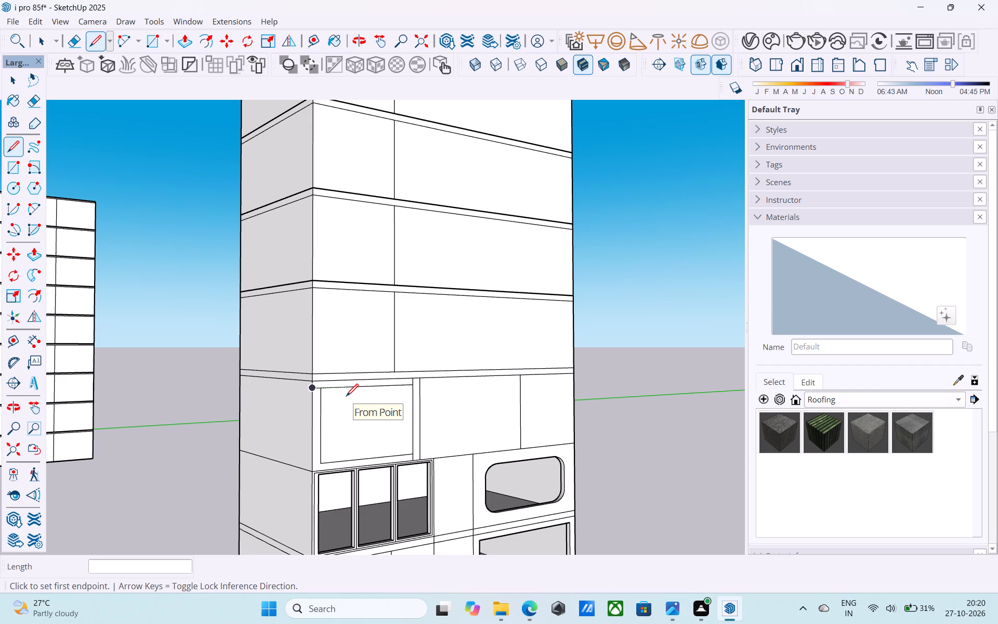
scroll(346, 398, down, 8)
middle_drag(333, 418, 169, 449)
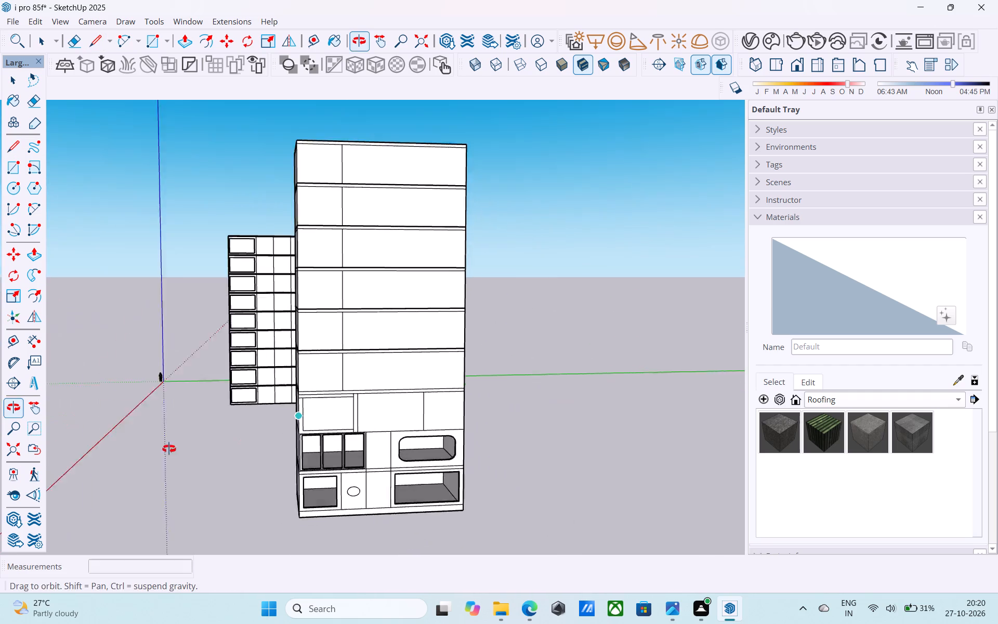
middle_drag(169, 449, 195, 441)
scroll(320, 430, up, 6)
scroll(393, 371, up, 4)
scroll(187, 383, down, 6)
middle_drag(297, 390, 286, 432)
scroll(245, 365, up, 6)
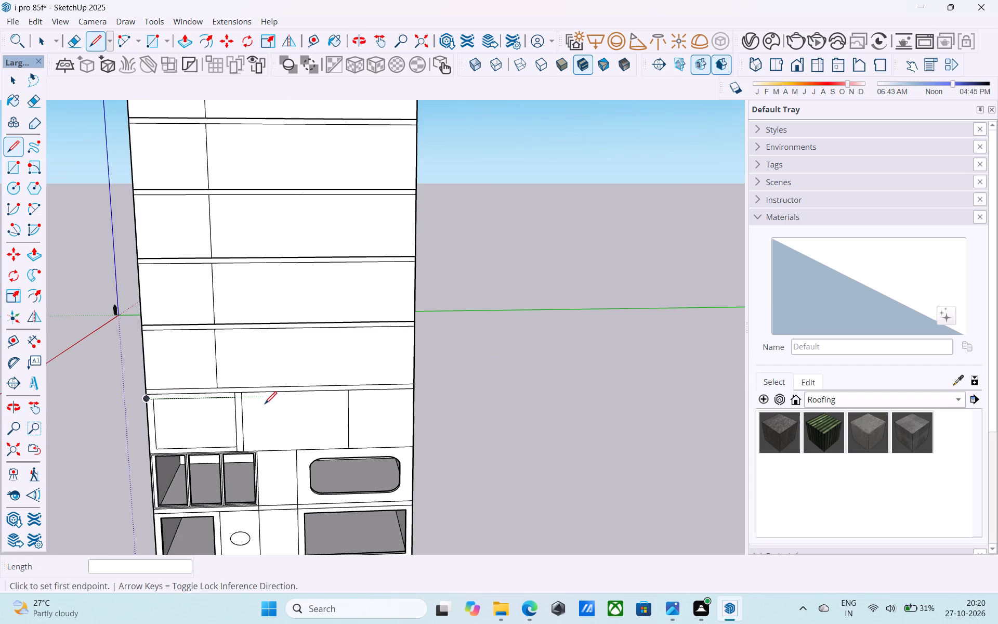
middle_drag(266, 404, 279, 397)
scroll(279, 392, down, 6)
middle_drag(269, 405, 329, 412)
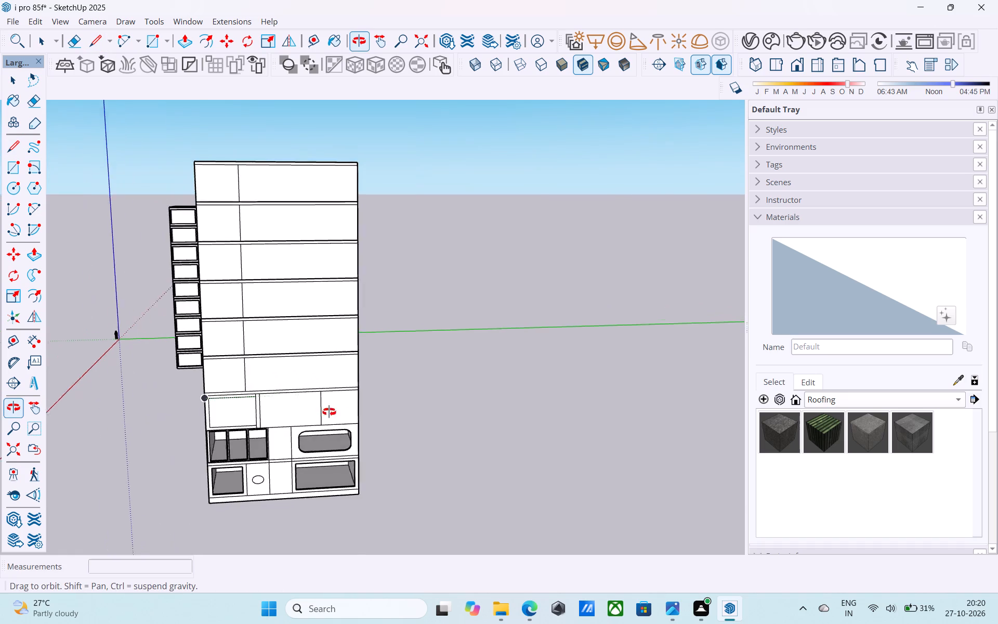
middle_drag(329, 412, 362, 445)
scroll(283, 347, down, 4)
middle_drag(268, 368, 316, 440)
middle_drag(272, 497, 267, 490)
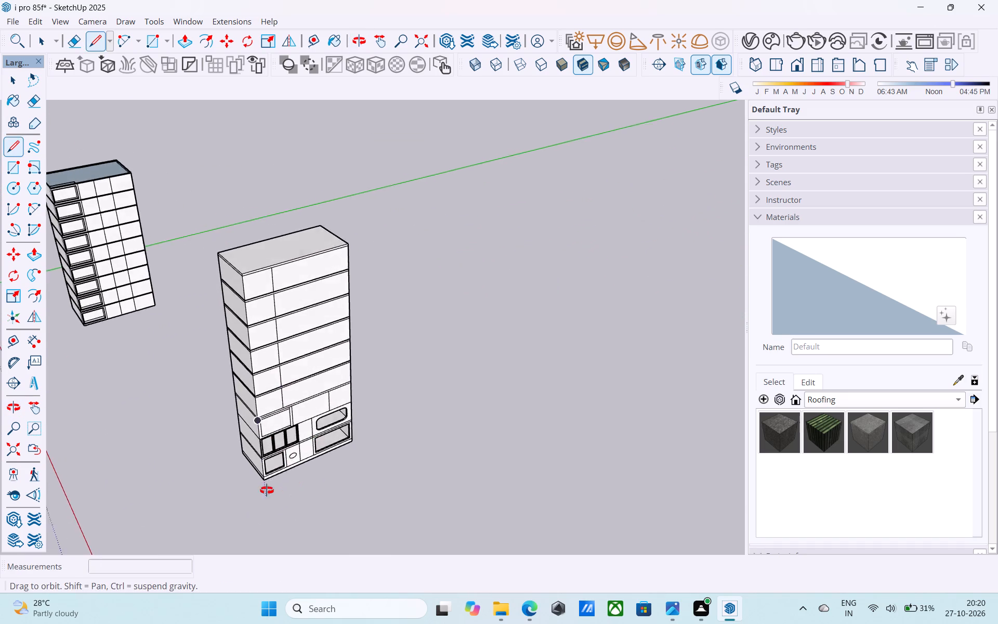
middle_drag(267, 490, 247, 482)
scroll(258, 359, down, 6)
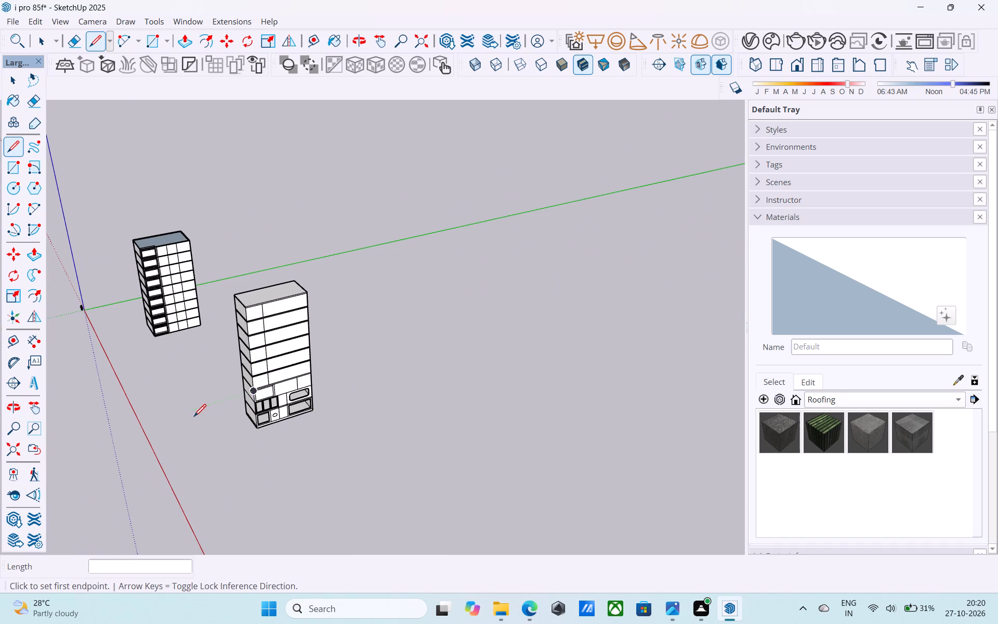
middle_drag(195, 418, 281, 424)
scroll(283, 425, up, 8)
key(space)
key(c)
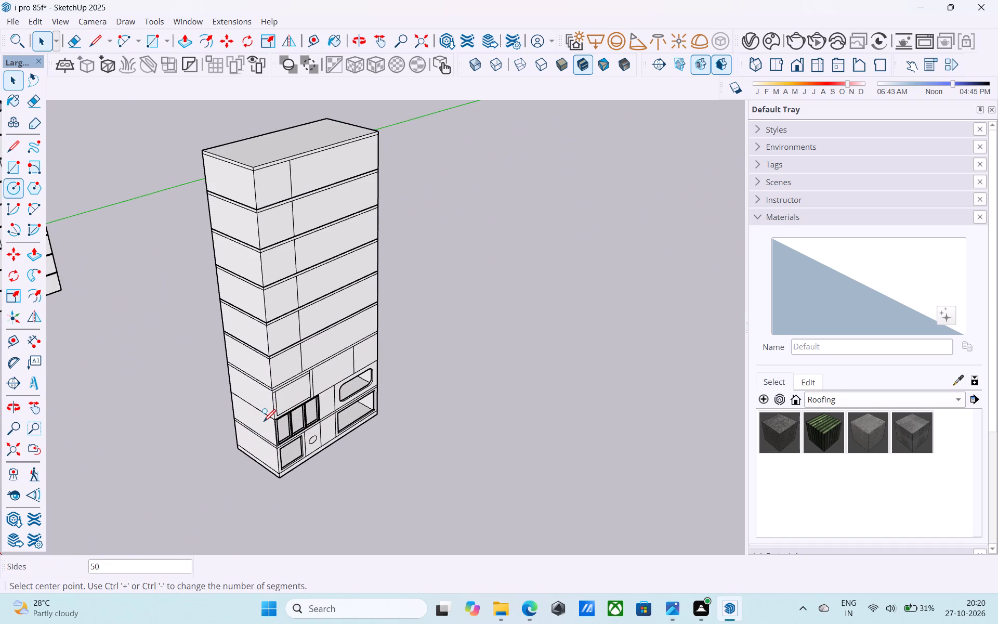
shift+middle_drag(264, 425, 264, 417)
key(space)
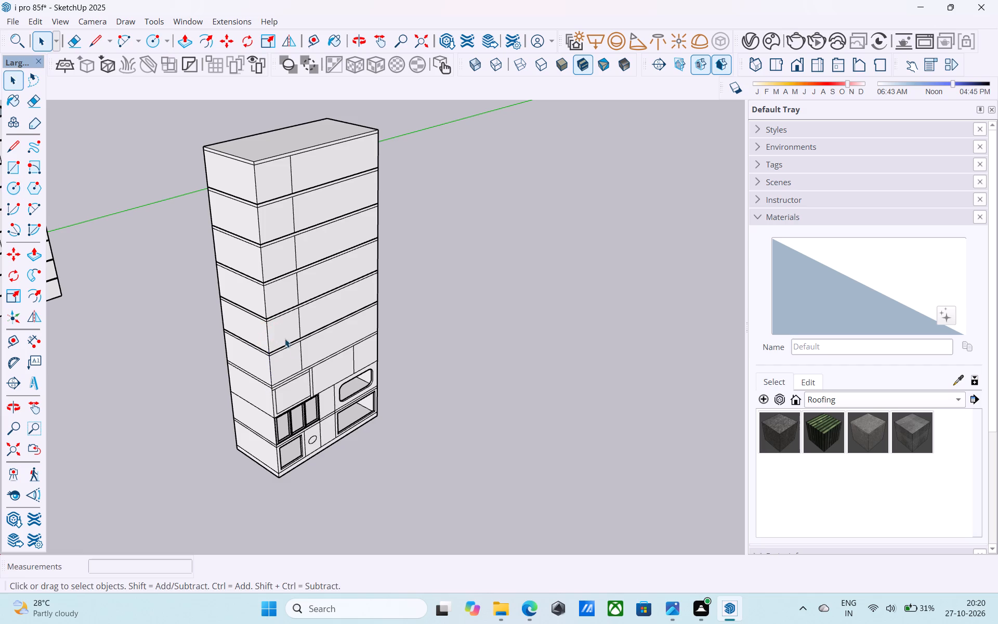
shift+middle_drag(294, 350, 254, 331)
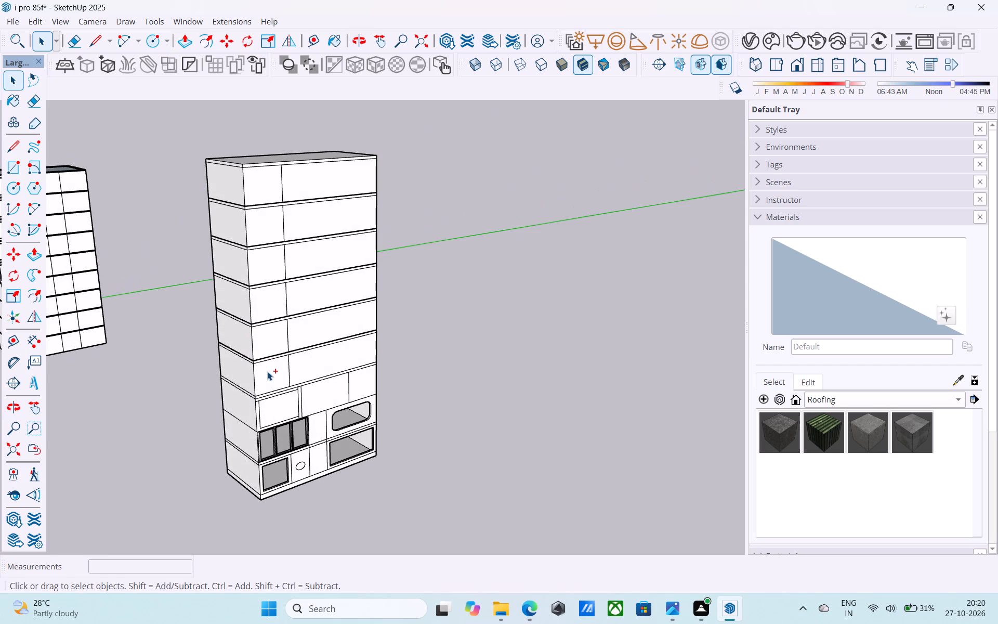
Save the model.
key(ctrl+s)
Erase the vertical divider on the front face of the exploded storey directly above the framed lower facade.
middle_drag(291, 396, 218, 363)
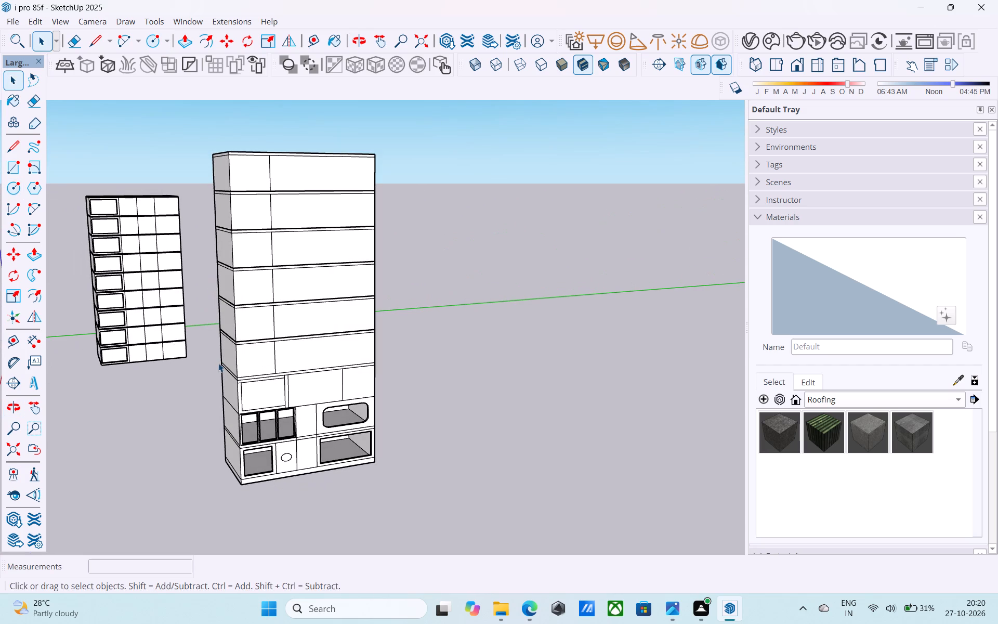
middle_drag(256, 366, 256, 387)
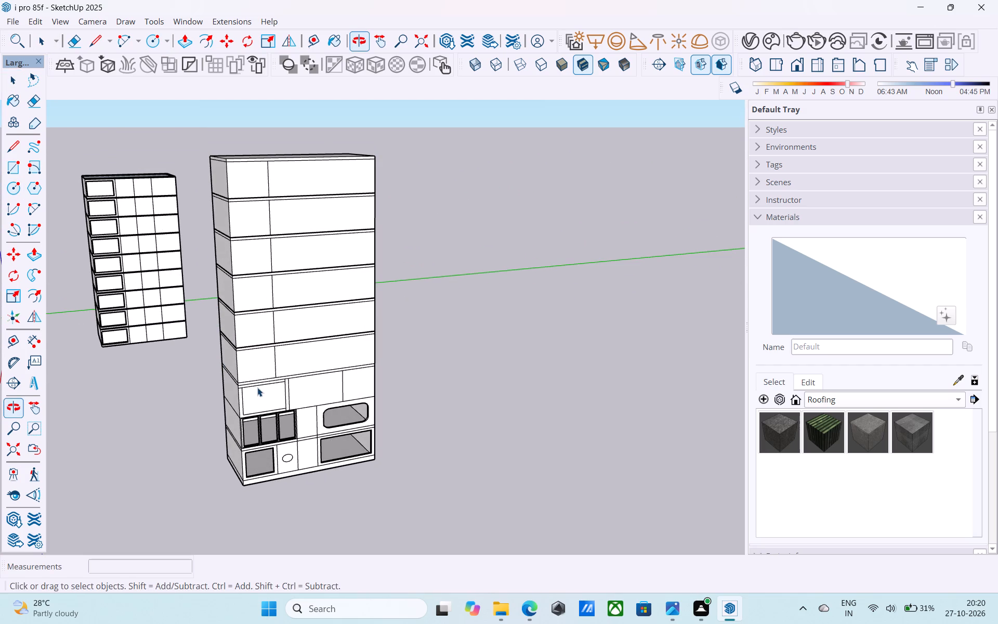
middle_drag(292, 393, 255, 387)
scroll(263, 380, up, 3)
scroll(310, 366, up, 5)
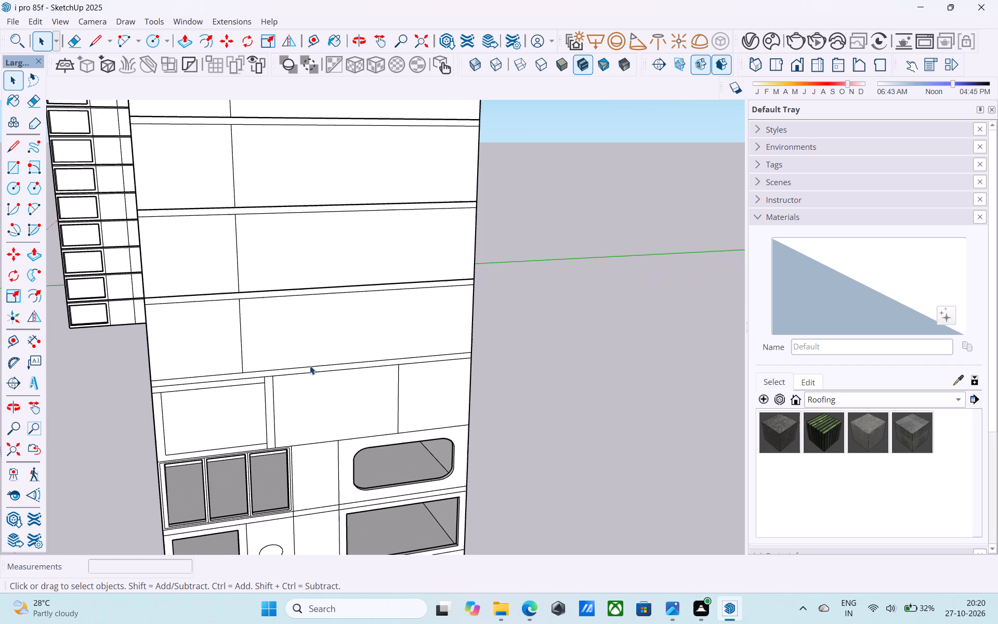
scroll(310, 366, down, 5)
middle_drag(311, 366, 312, 333)
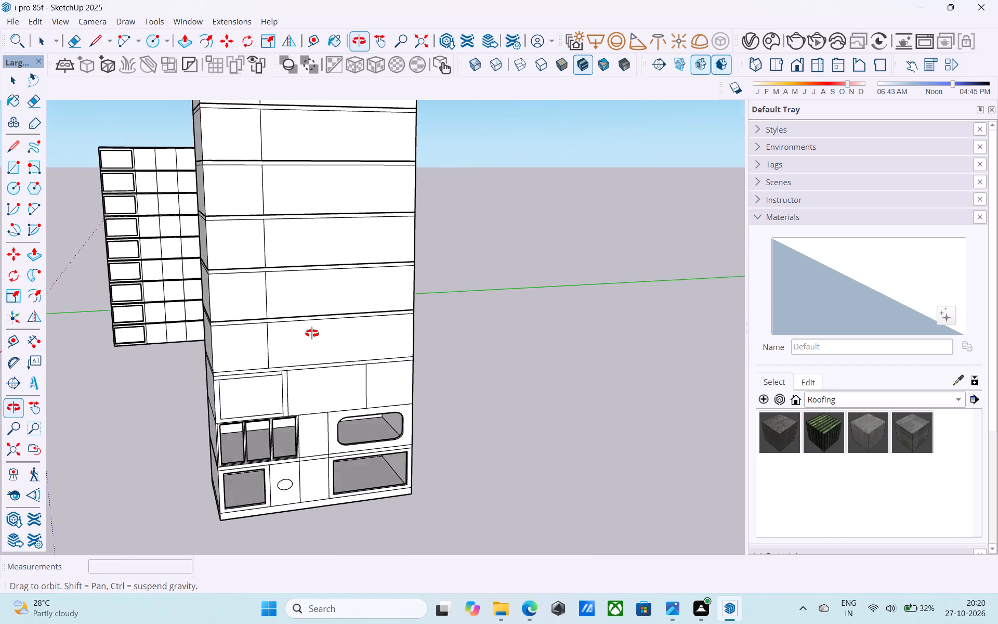
middle_drag(312, 333, 312, 328)
scroll(310, 363, up, 5)
scroll(250, 358, up, 1)
key(e)
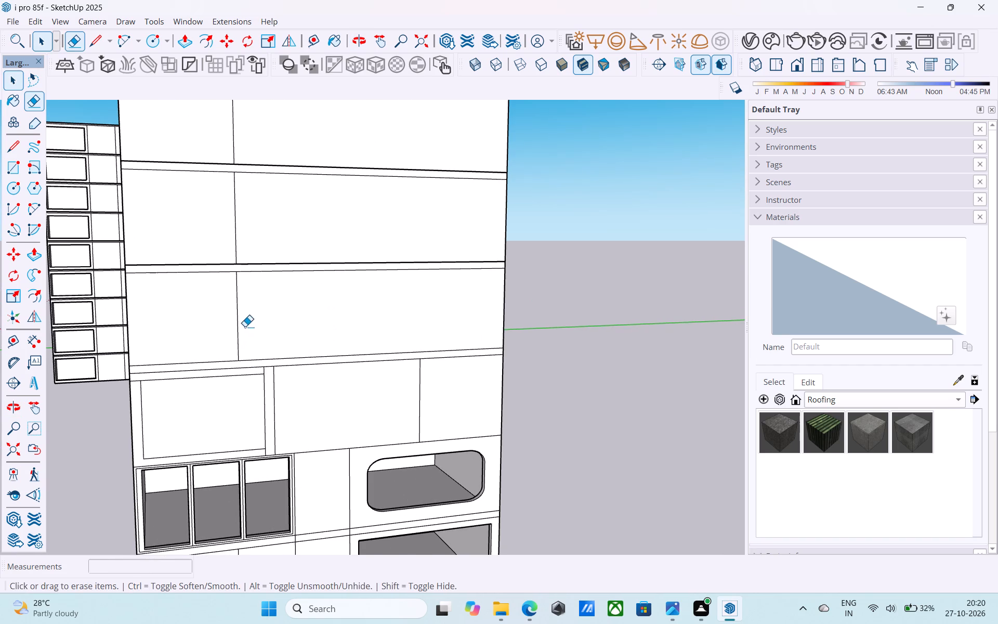
drag(242, 325, 204, 313)
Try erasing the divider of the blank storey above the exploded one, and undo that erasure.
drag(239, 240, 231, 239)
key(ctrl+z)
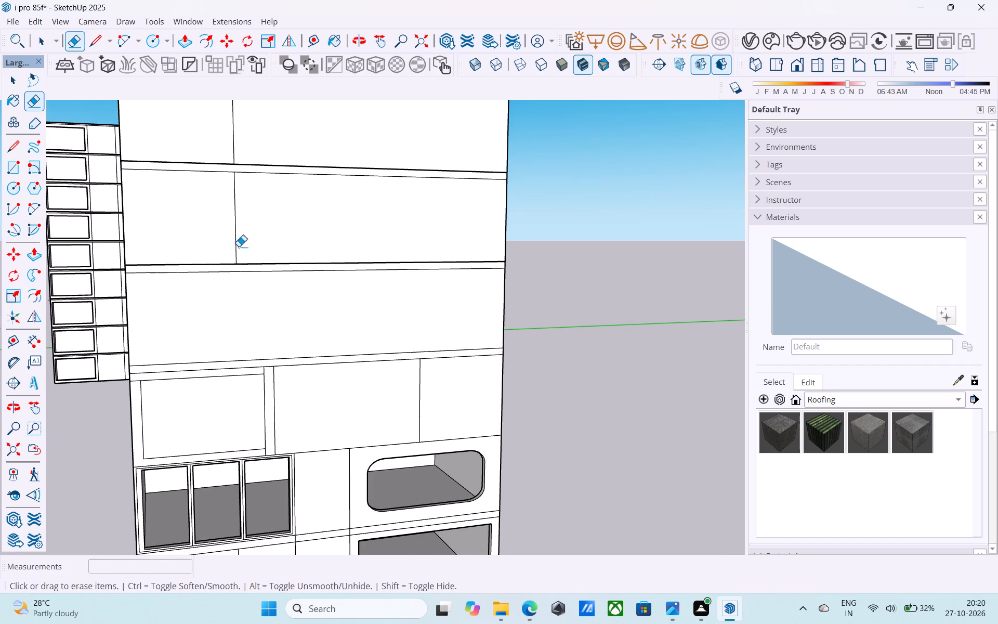
Draw two 14' vertical lines up the exploded storey's front face, starting from the frame's edge and the bay divider on the storey below.
key(space)
key(l)
click(267, 368)
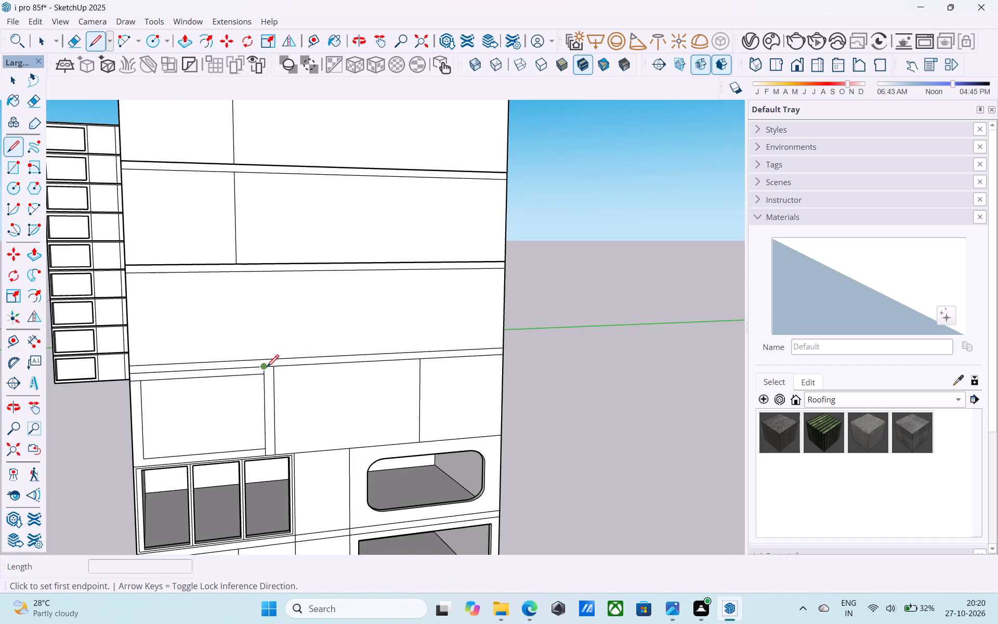
click(264, 262)
scroll(263, 266, down, 5)
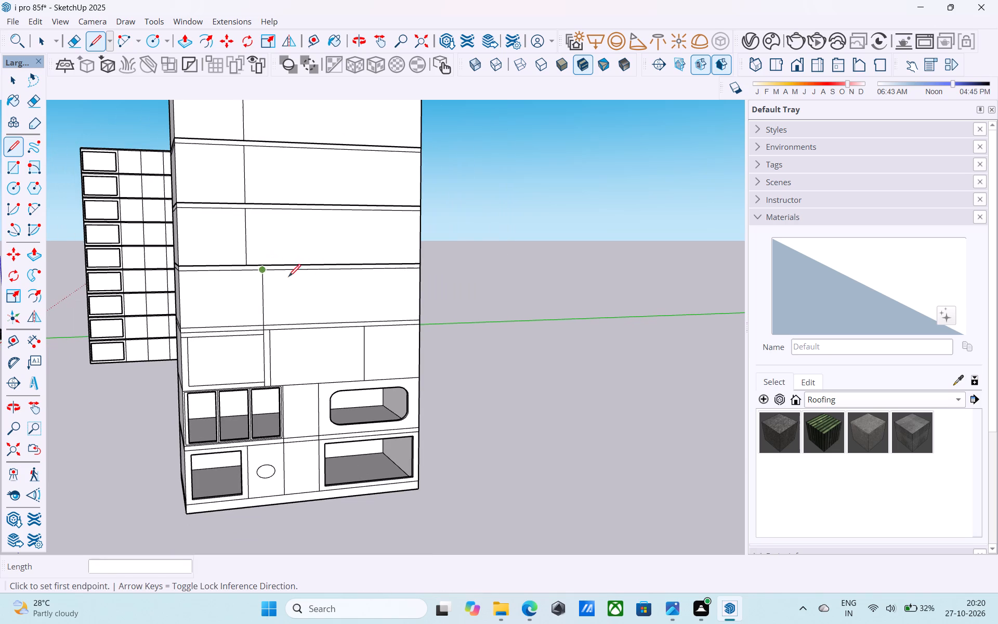
key(l)
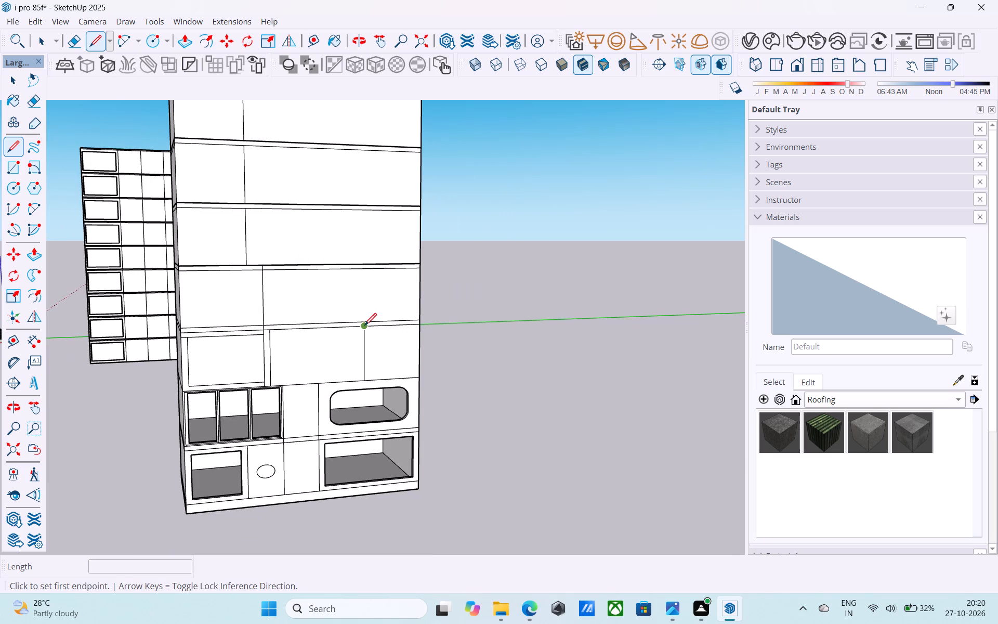
click(364, 327)
click(365, 265)
Erase the horizontal floor lines between the two new dividers to merge the middle bay across both storeys.
key(space)
scroll(302, 330, up, 7)
key(e)
drag(303, 330, 300, 315)
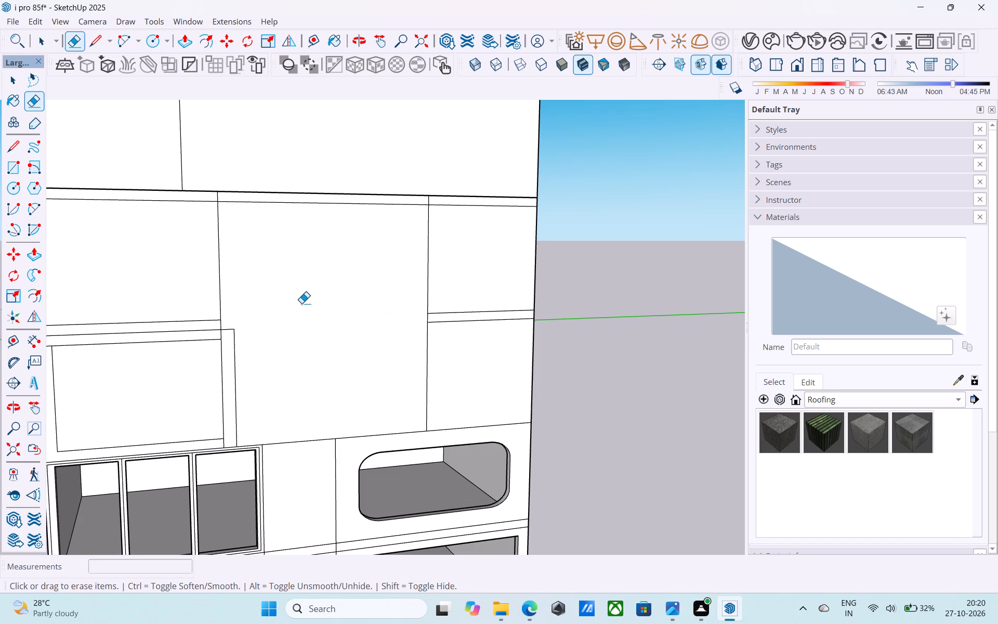
Draw a horizontal line about 22' 9" long across the upper part of the merged middle bay, between its two vertical dividers.
scroll(303, 306, down, 5)
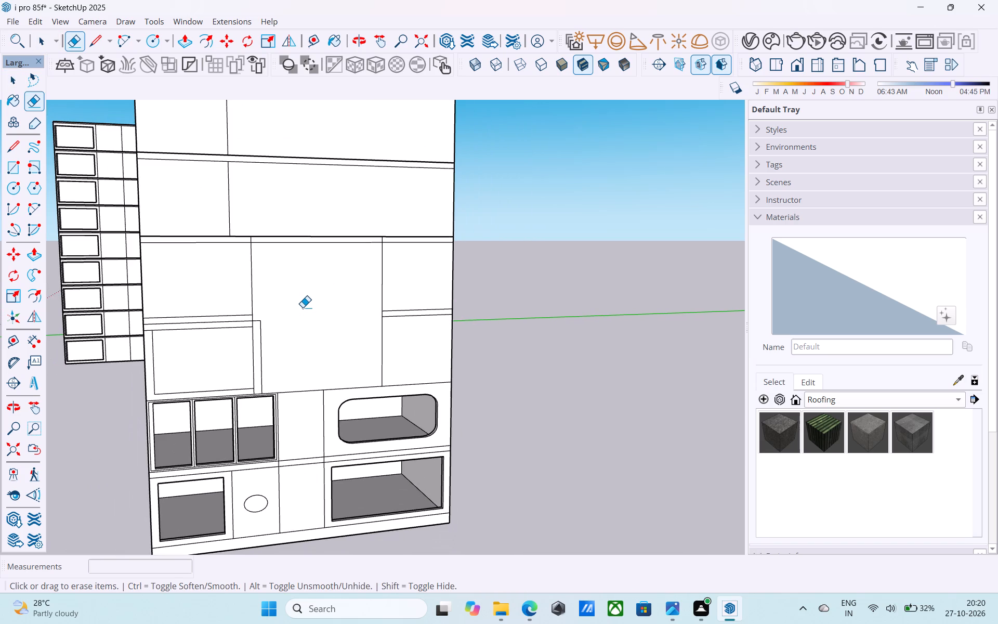
scroll(303, 307, down, 5)
middle_drag(303, 307, 303, 420)
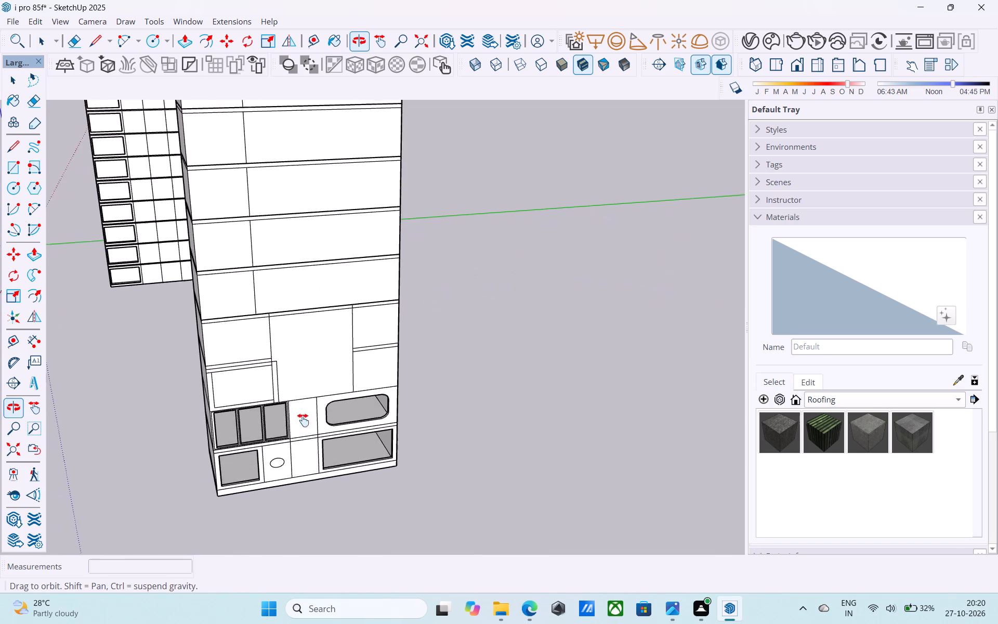
middle_drag(303, 420, 297, 330)
scroll(297, 324, up, 4)
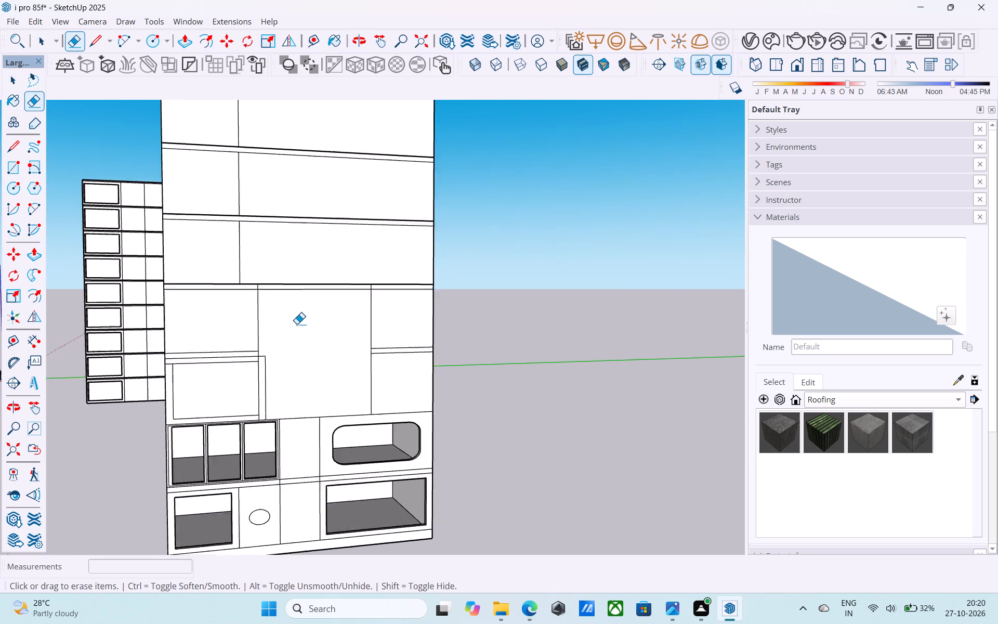
scroll(297, 324, down, 4)
shift+middle_drag(297, 324, 358, 321)
middle_drag(351, 356, 336, 357)
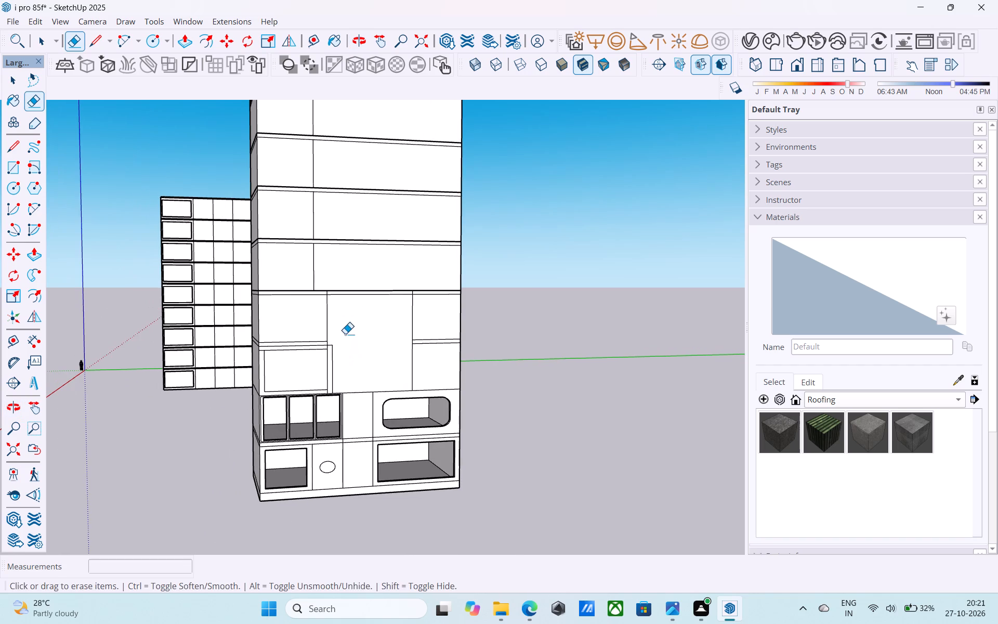
scroll(345, 333, up, 4)
key(l)
click(321, 312)
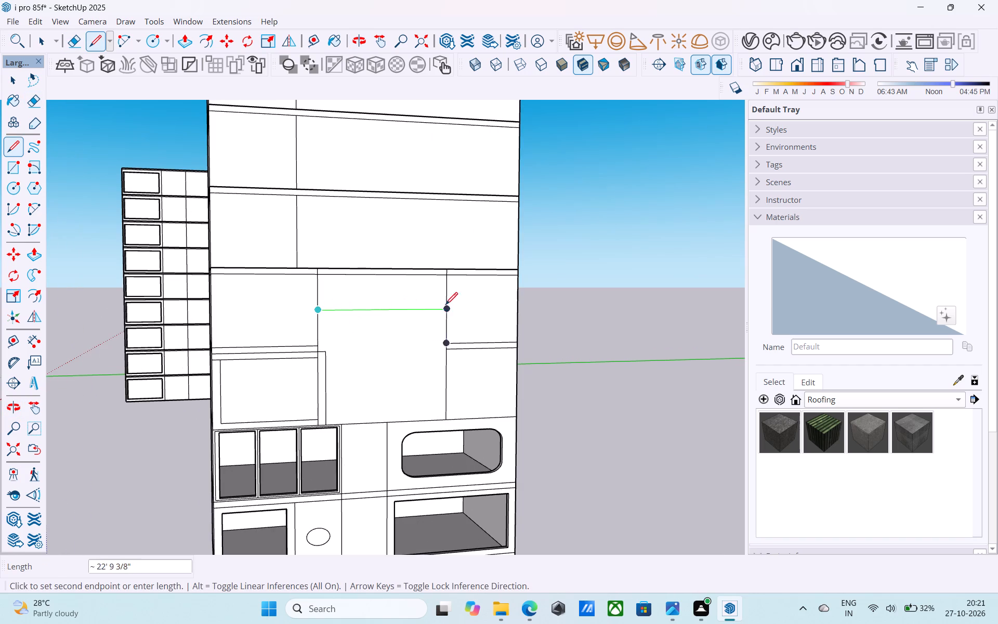
click(447, 307)
Erase the leftover vertical and short horizontal edges of the narrow strip beside the framed panel in the middle bay.
key(e)
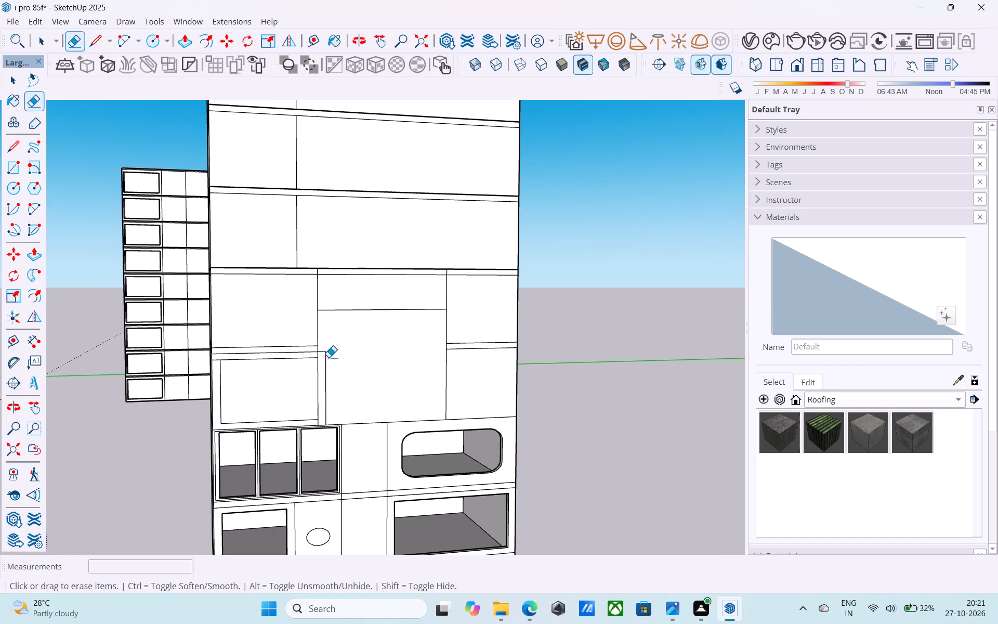
click(327, 357)
click(324, 353)
Draw a 19' 6" vertical line from the middle of the bay's horizontal line down to the bottom edge of the merged middle bay.
scroll(400, 345, down, 3)
middle_drag(400, 345, 394, 365)
scroll(395, 367, up, 6)
key(space)
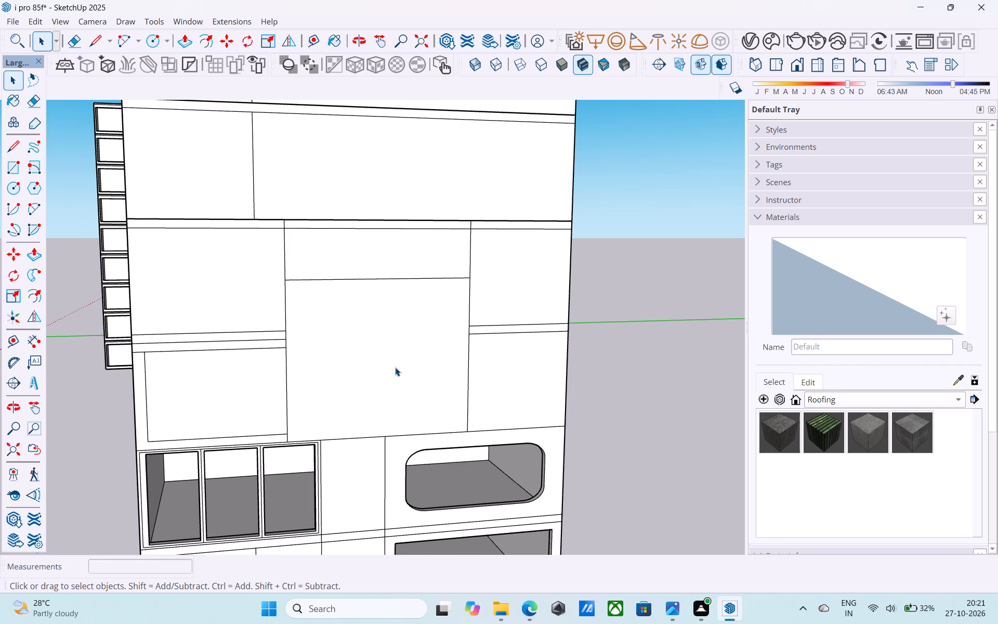
text(l)
click(387, 281)
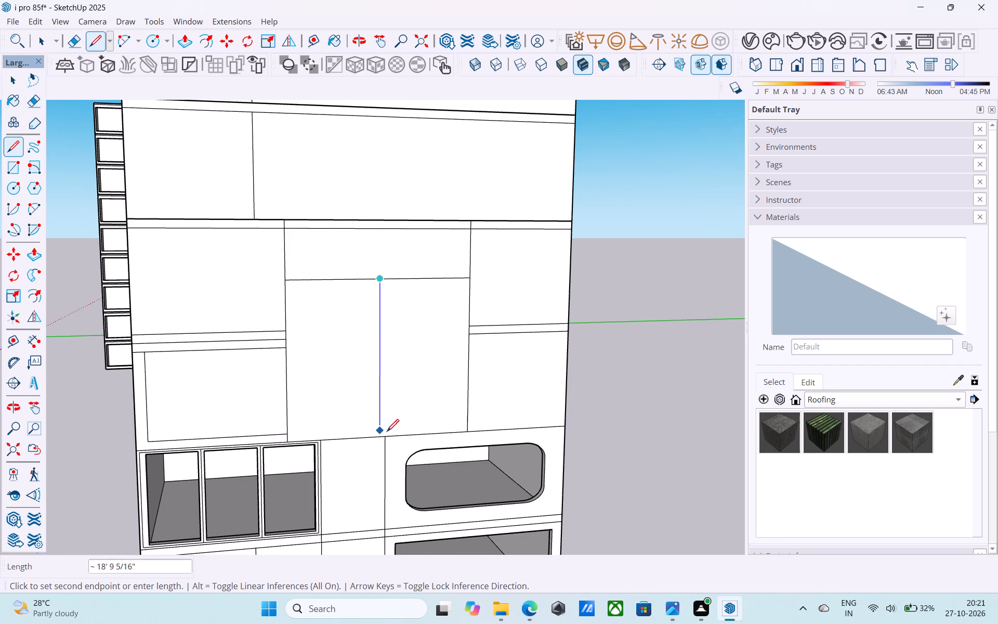
scroll(381, 438, up, 7)
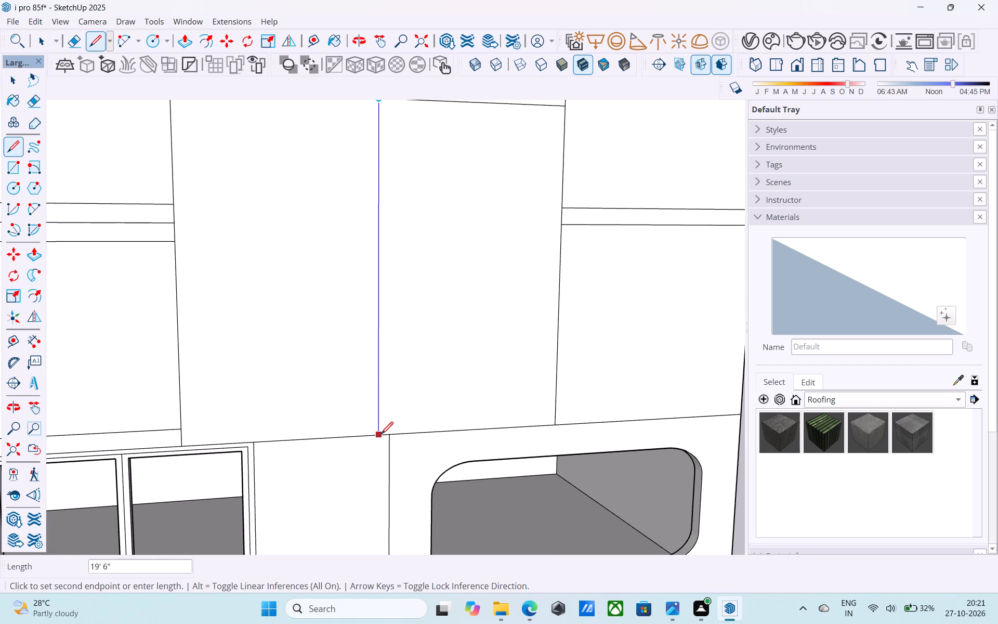
scroll(380, 435, up, 3)
click(379, 434)
scroll(378, 430, down, 5)
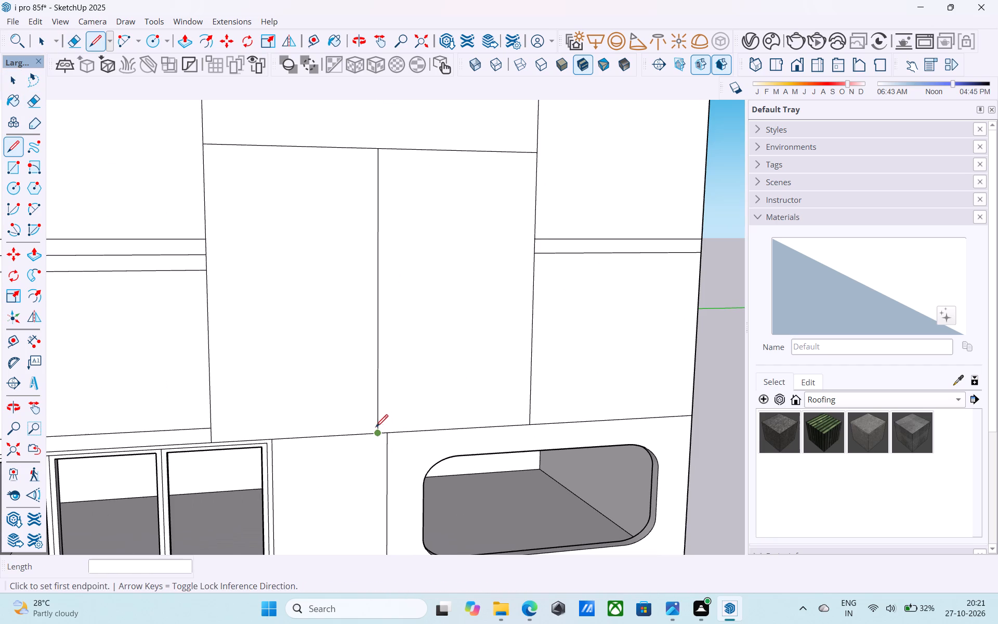
Draw a short horizontal marker line about 1' 9" long from the midpoint of the middle bay's vertical centre line.
key(l)
click(208, 255)
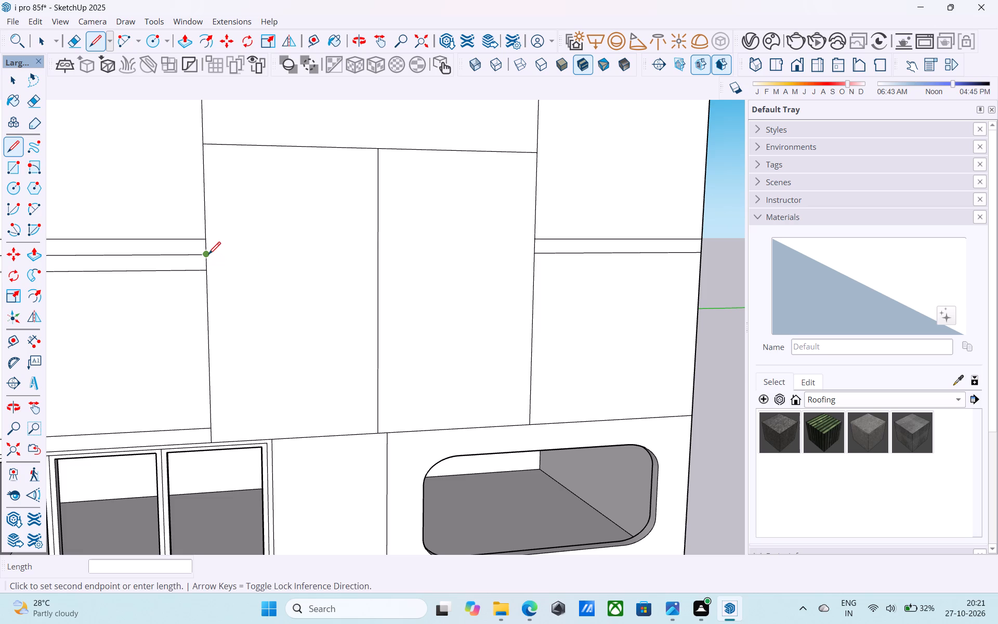
key(l)
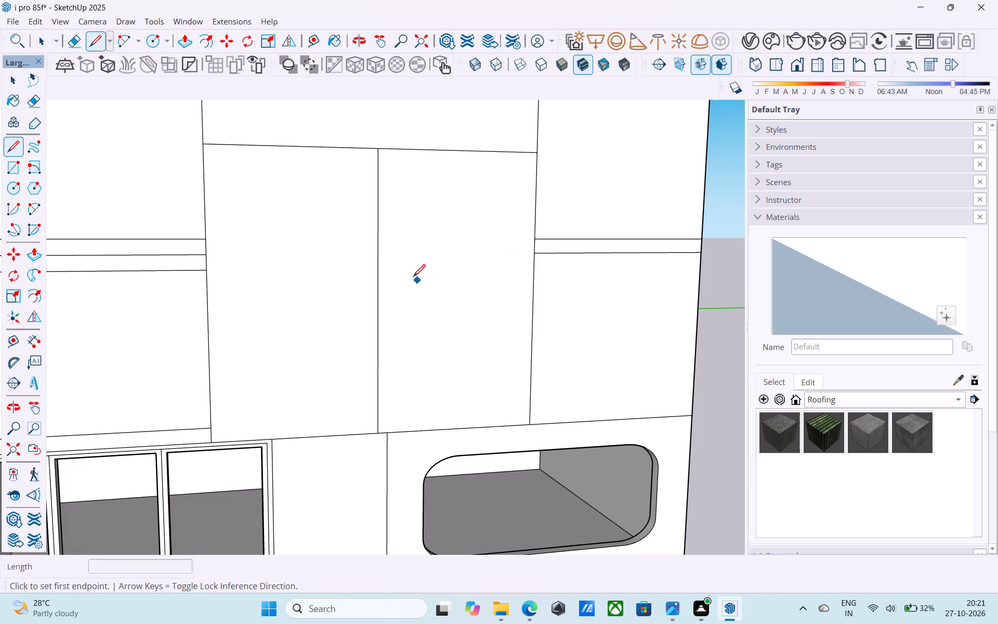
click(377, 293)
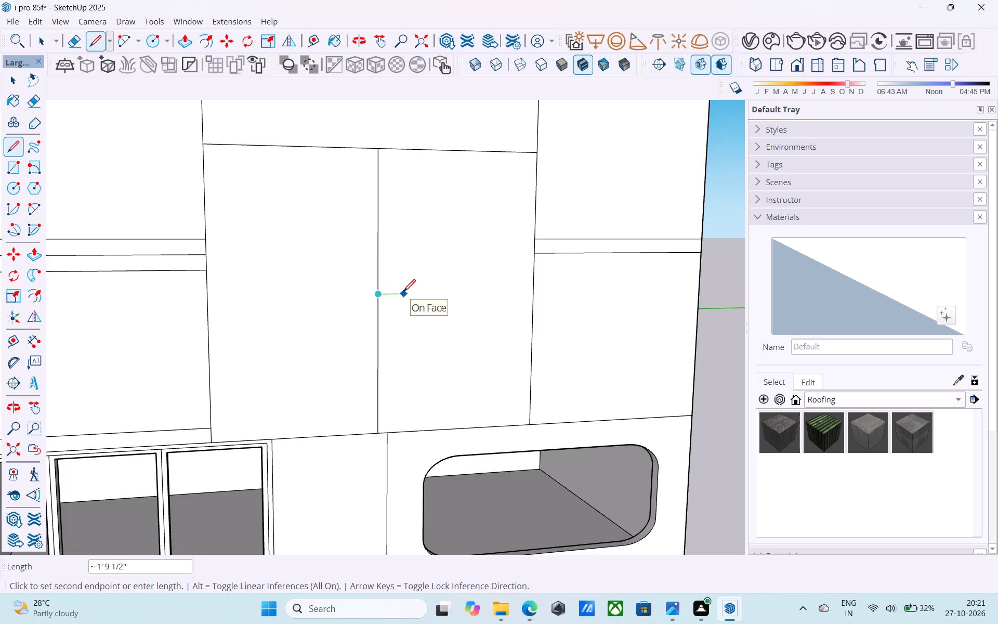
click(403, 293)
key(space)
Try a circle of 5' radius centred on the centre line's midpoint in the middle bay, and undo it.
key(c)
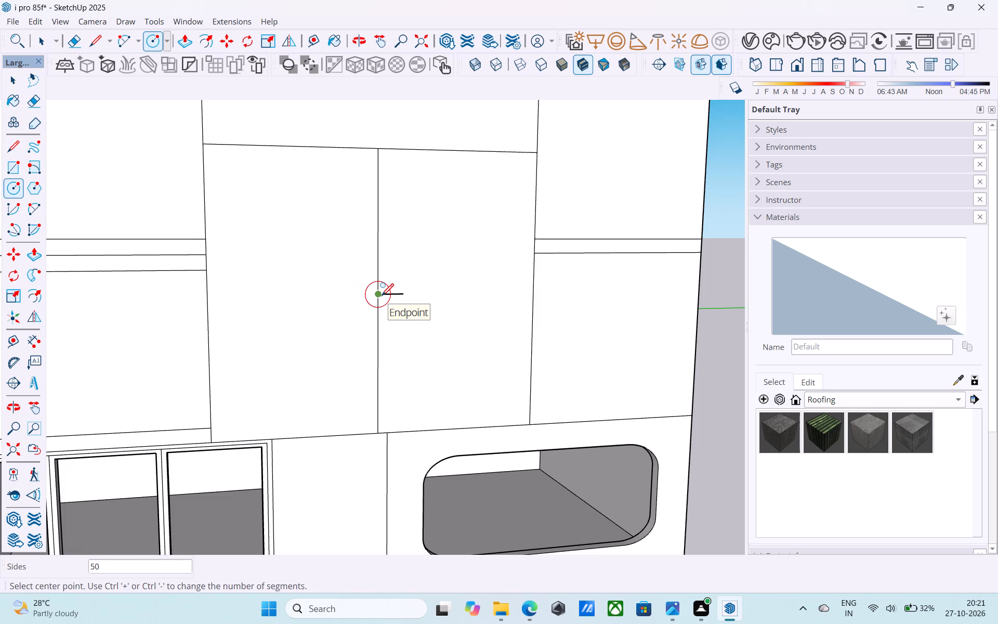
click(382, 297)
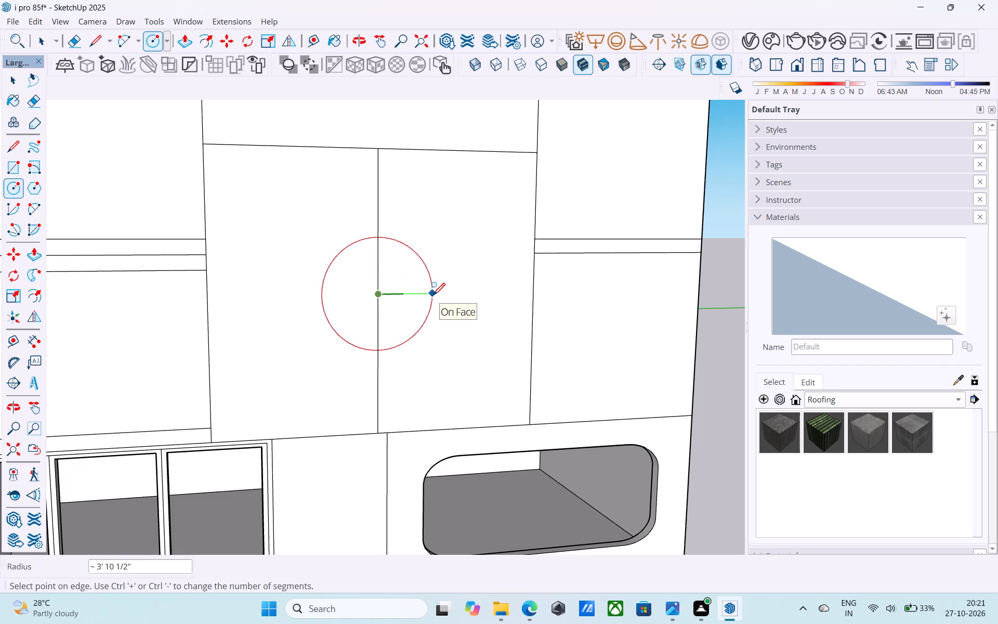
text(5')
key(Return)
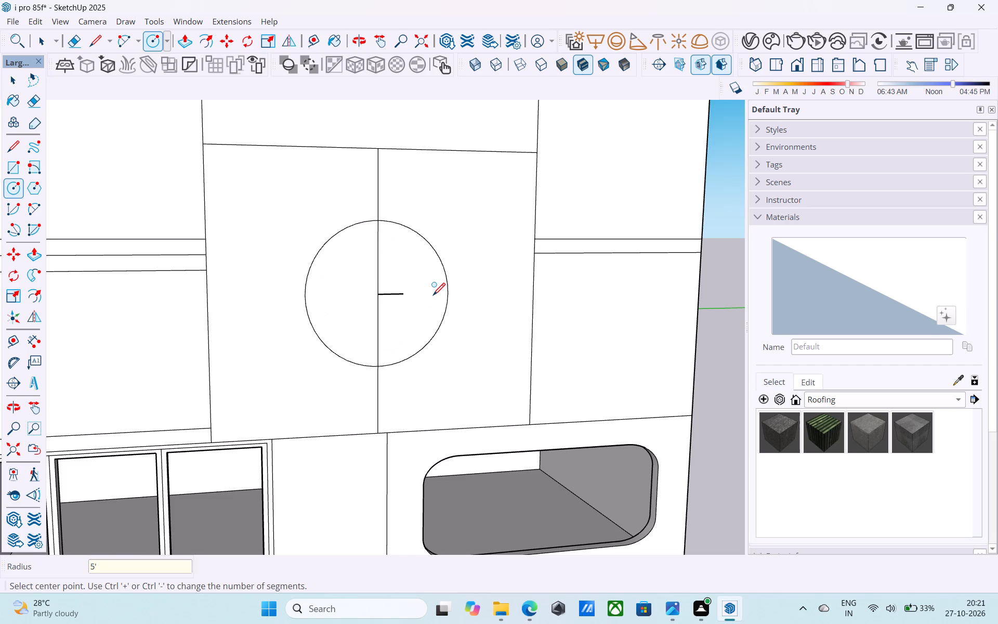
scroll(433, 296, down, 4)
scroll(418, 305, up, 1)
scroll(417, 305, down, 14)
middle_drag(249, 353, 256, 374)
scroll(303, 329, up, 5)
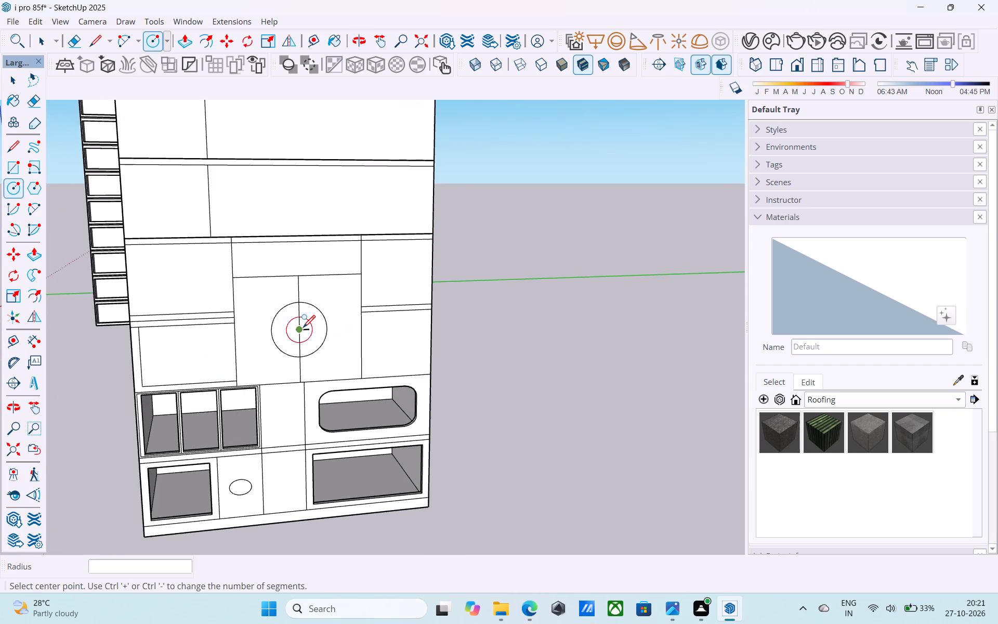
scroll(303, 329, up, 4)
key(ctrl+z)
Draw a circle of 7' radius on the middle bay, centred on the midpoint of the vertical centre line.
scroll(303, 329, up, 4)
click(299, 329)
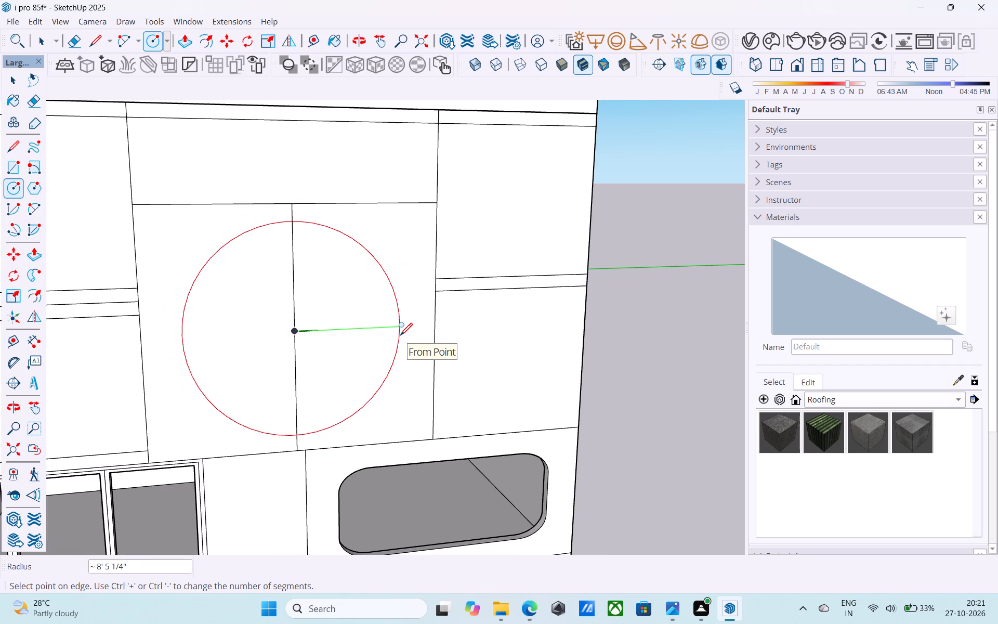
text(7')
key(Return)
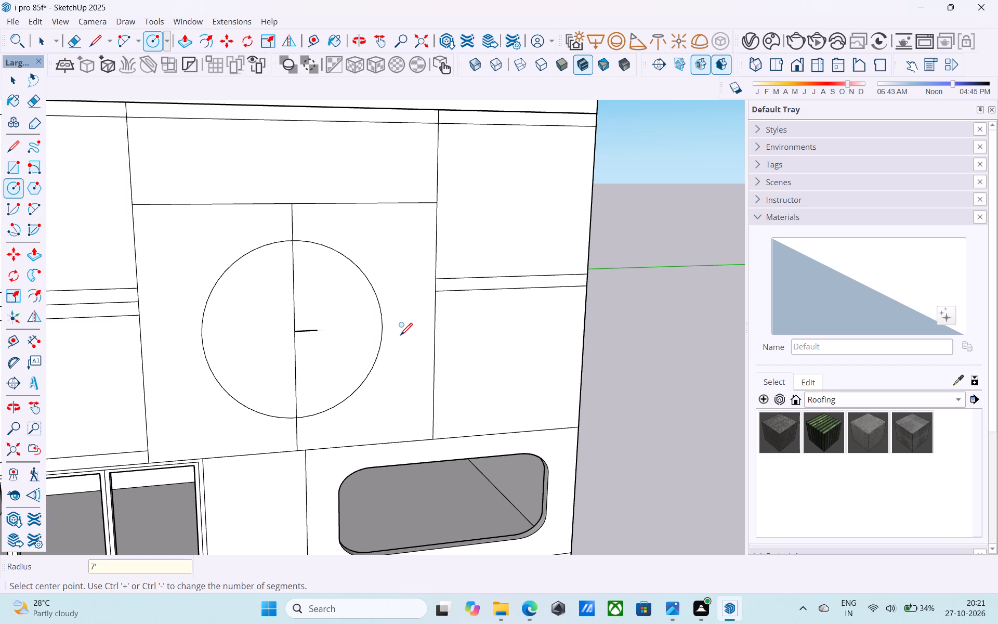
Examine the circle's size and placement in relation to the whole building facade.
scroll(405, 343, down, 8)
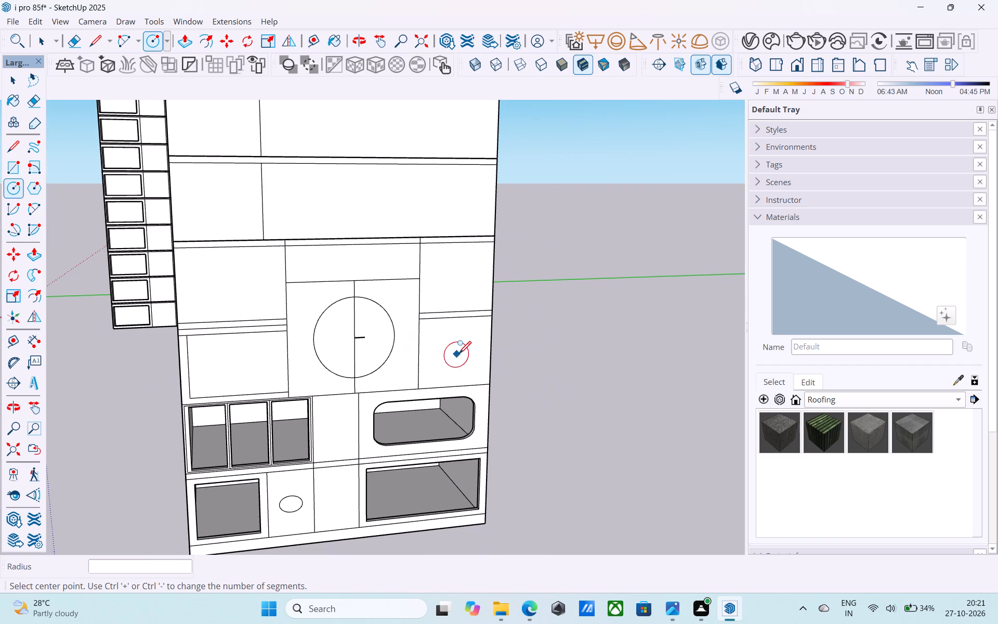
scroll(463, 356, down, 2)
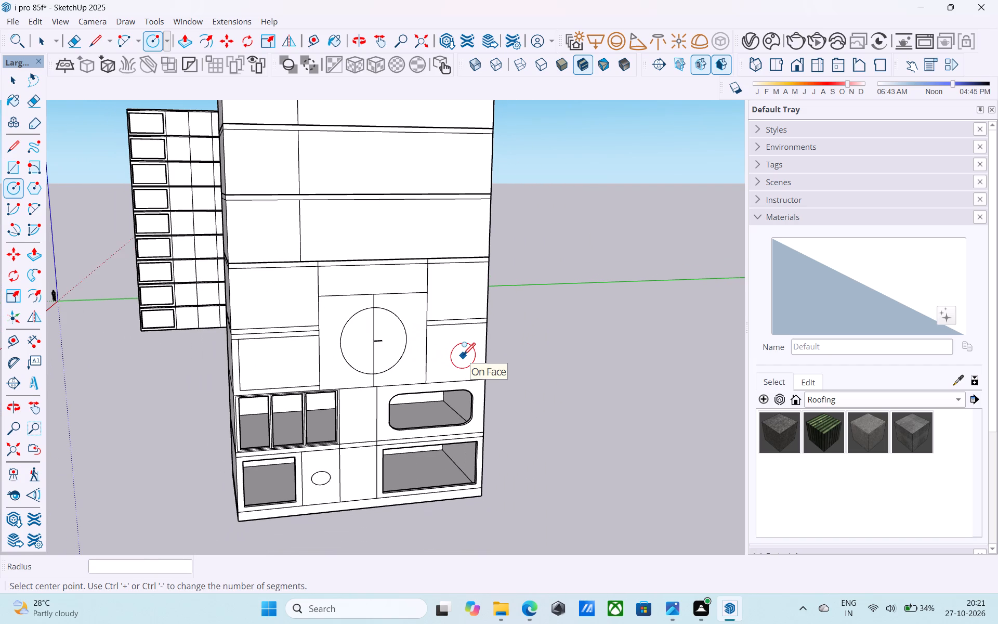
scroll(463, 356, down, 2)
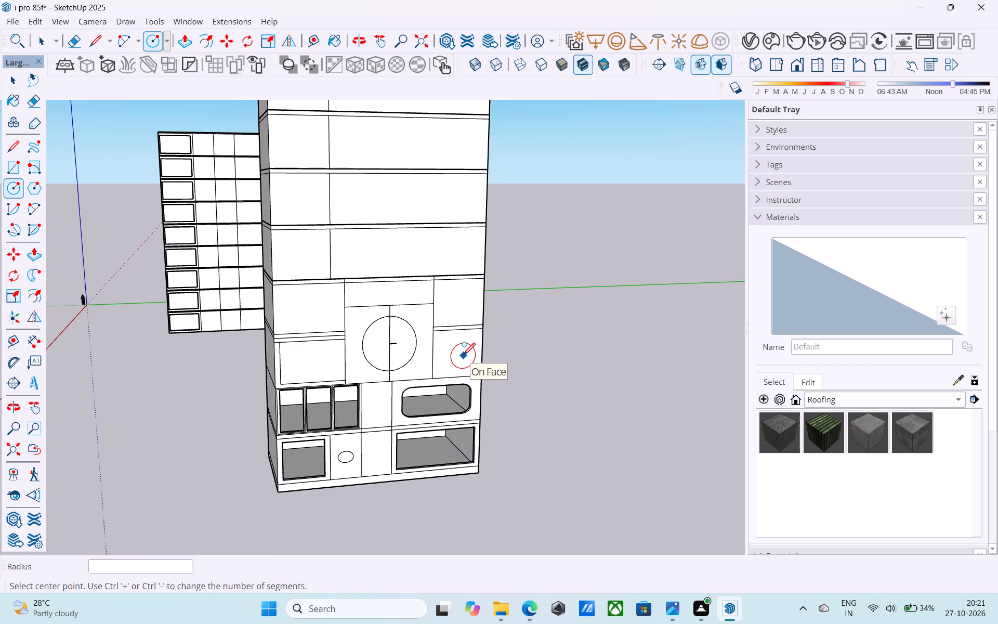
scroll(463, 356, down, 3)
scroll(463, 356, up, 1)
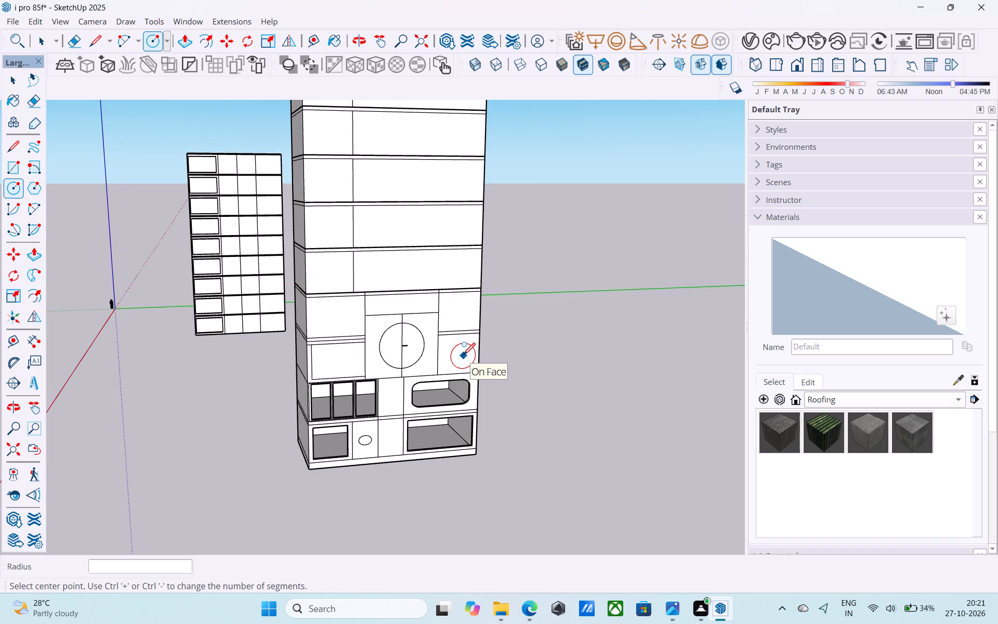
scroll(463, 356, down, 1)
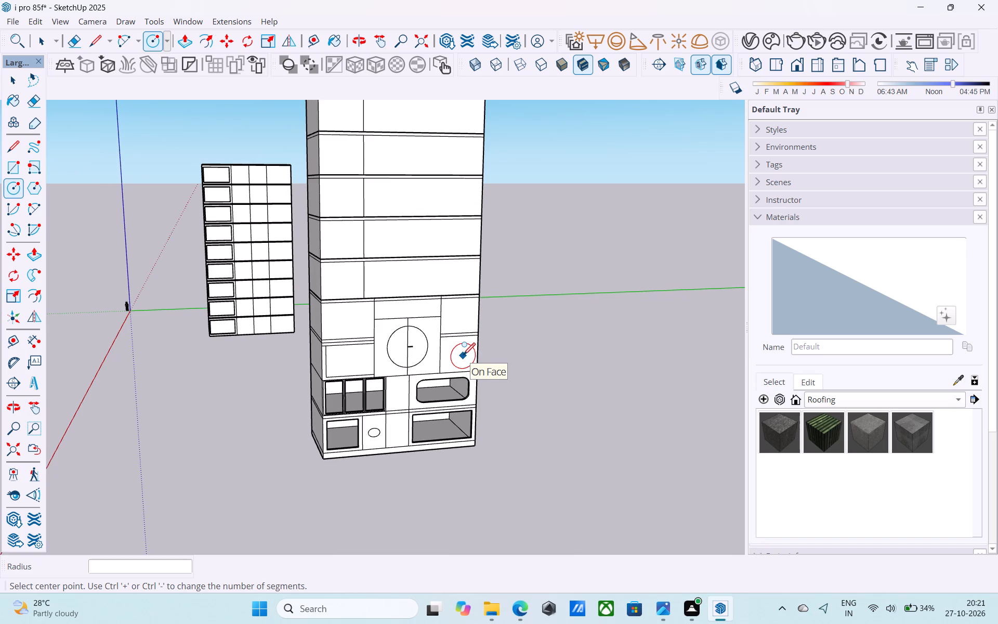
scroll(463, 356, down, 1)
middle_drag(463, 356, 472, 322)
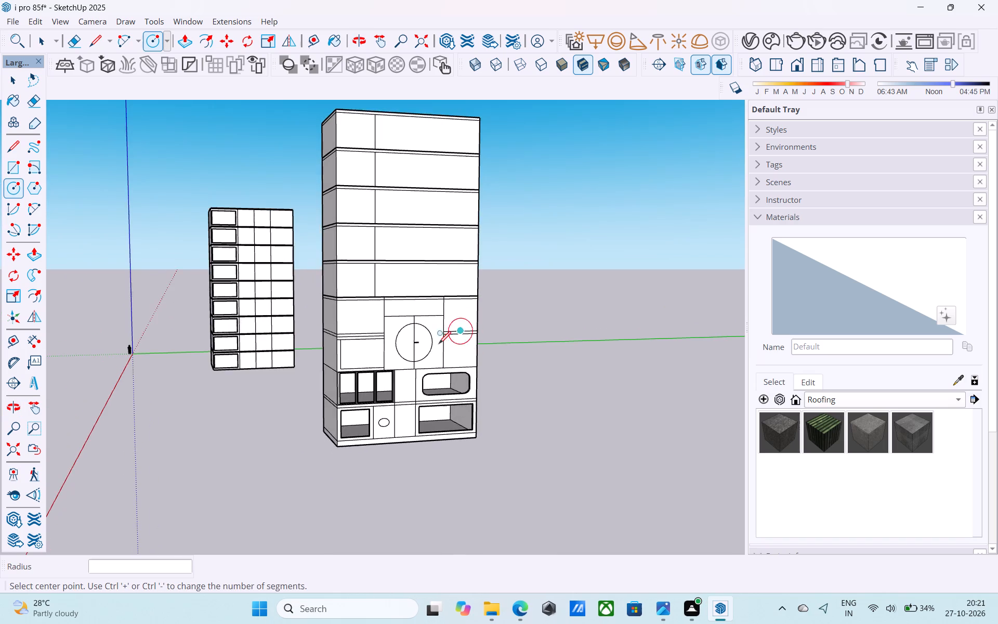
Erase the short marker line and the part of the vertical centre line that lies inside the circle.
scroll(418, 352, up, 5)
key(e)
click(416, 343)
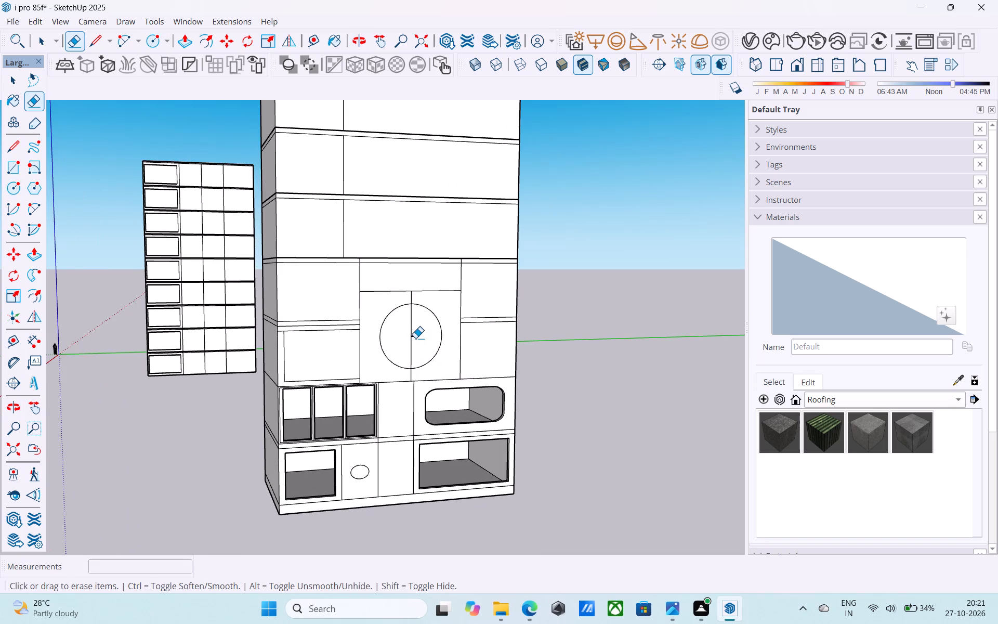
click(415, 337)
scroll(418, 330, up, 5)
drag(411, 335, 410, 336)
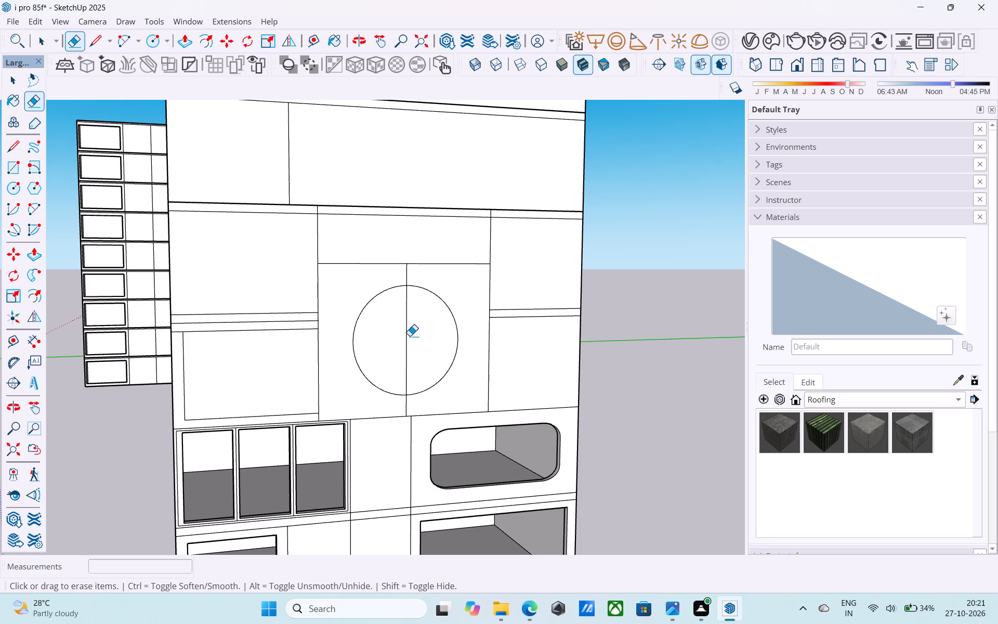
drag(410, 336, 401, 338)
Examine the building's front and sides from several angles, with attention to the middle bay and its circle.
scroll(405, 341, down, 5)
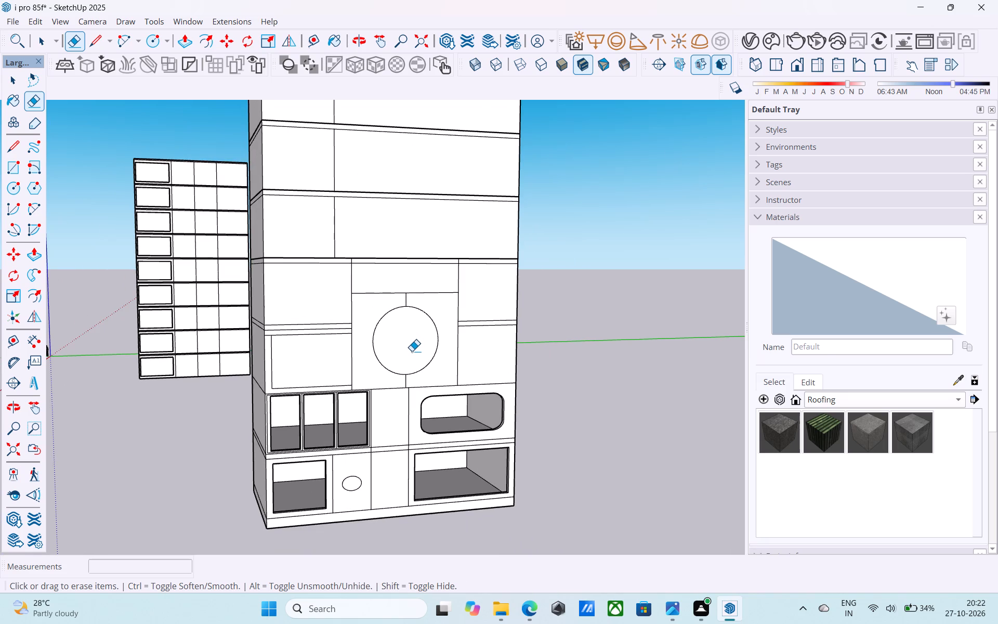
middle_drag(412, 351, 411, 328)
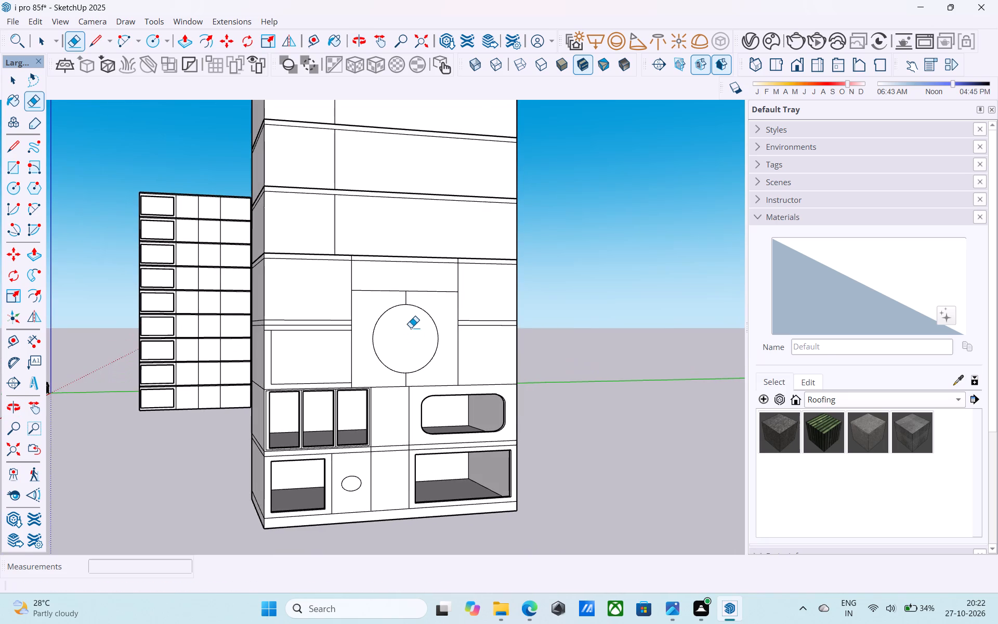
middle_drag(418, 362, 417, 331)
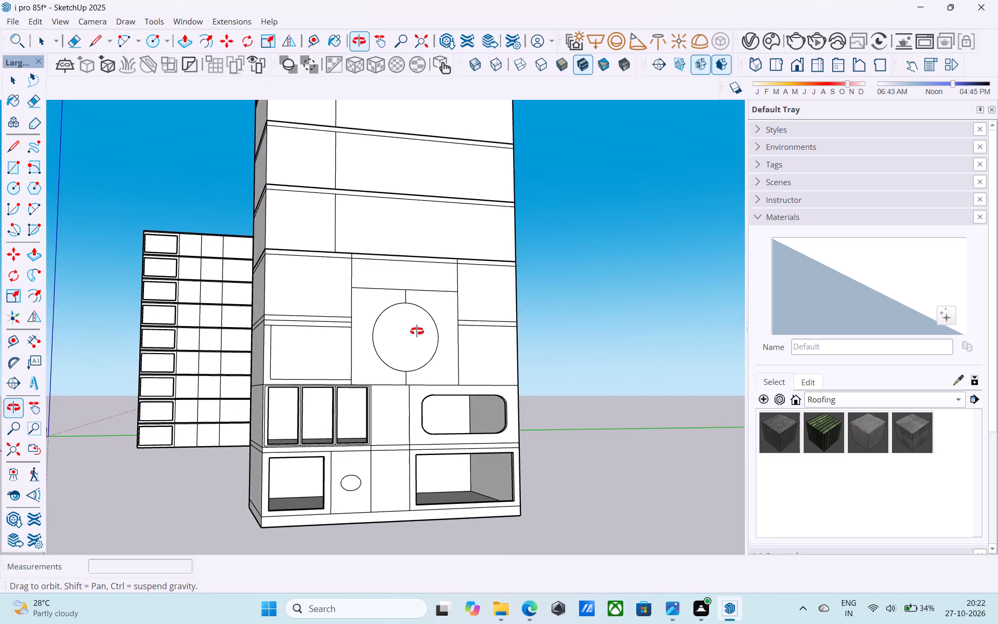
middle_drag(417, 331, 347, 352)
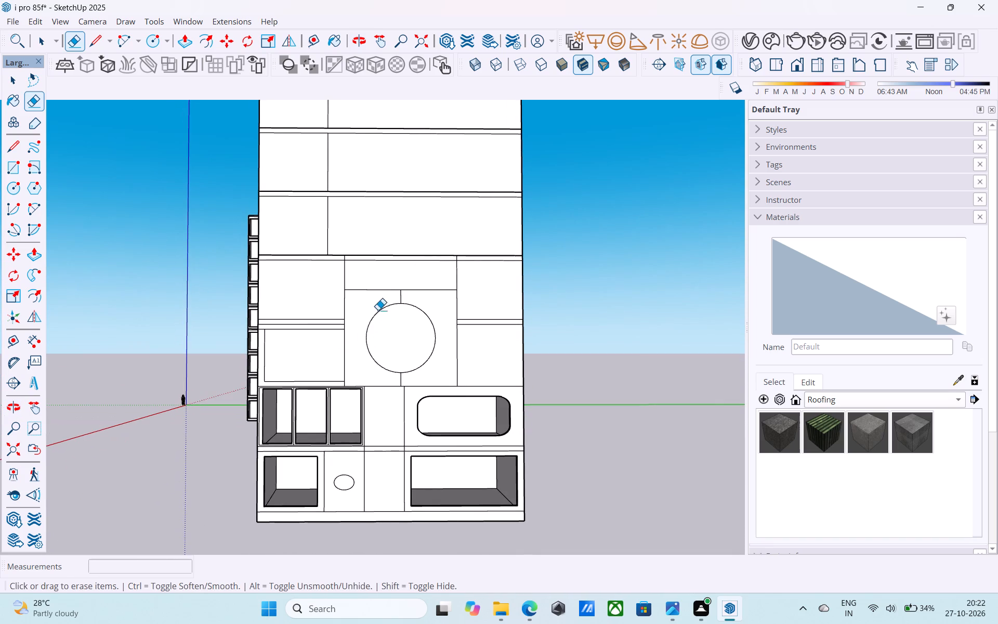
scroll(383, 297, down, 5)
middle_drag(383, 298, 384, 387)
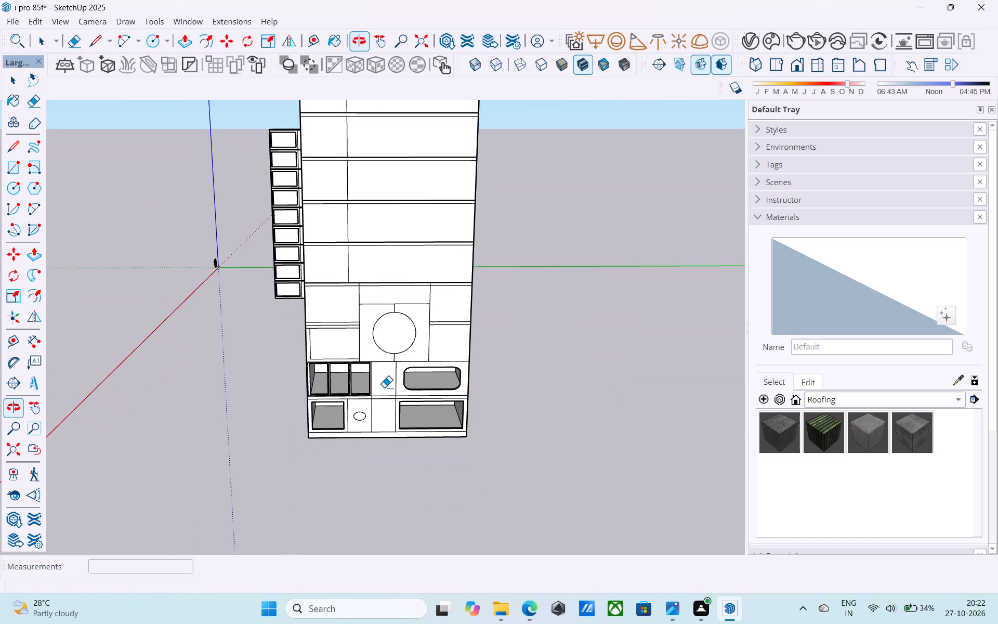
middle_drag(384, 387, 322, 401)
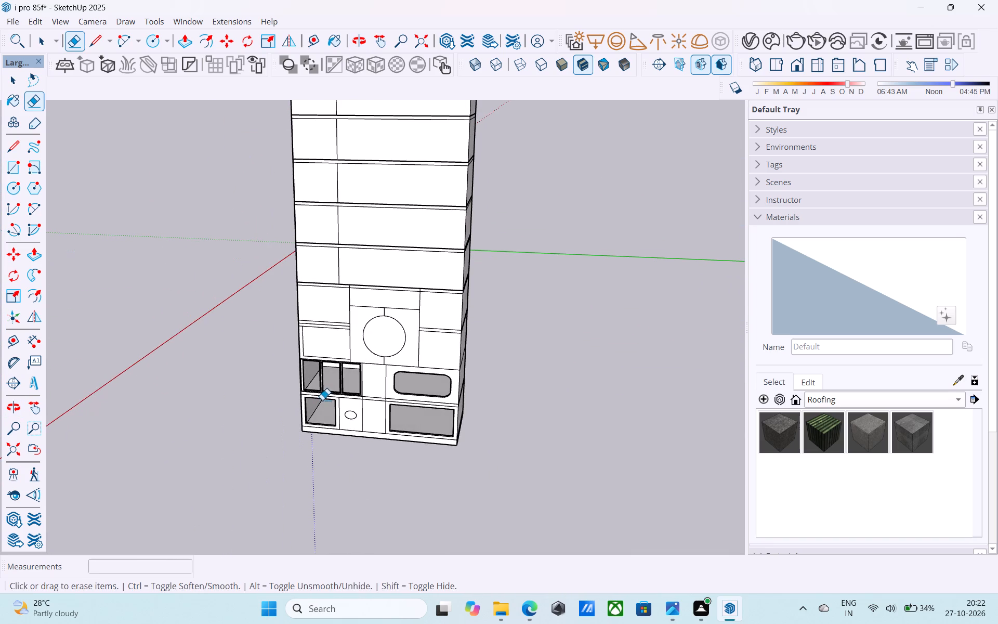
middle_drag(358, 368, 395, 426)
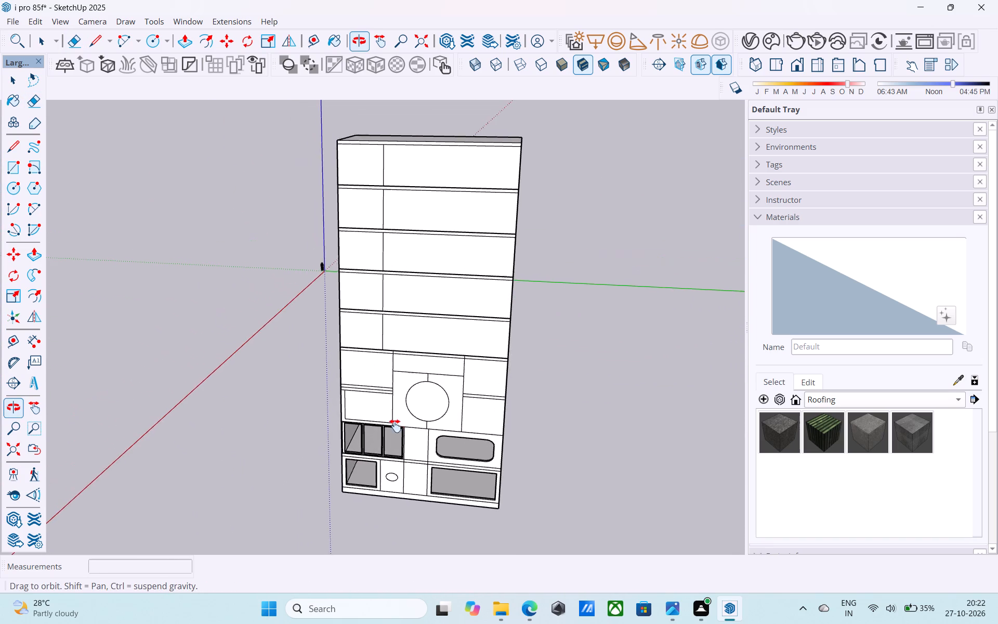
middle_drag(395, 426, 315, 428)
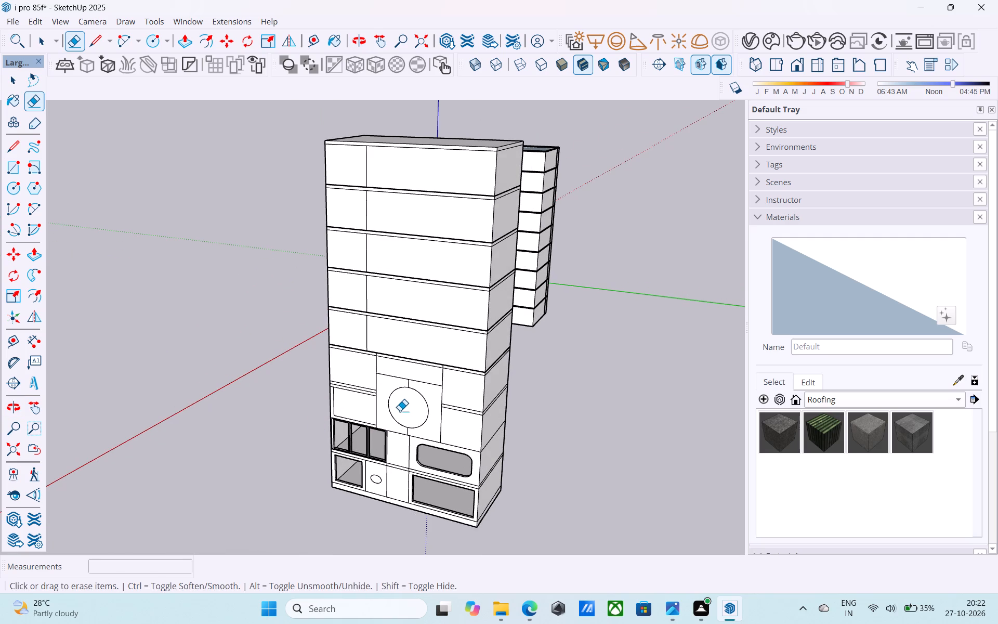
middle_drag(480, 398, 421, 389)
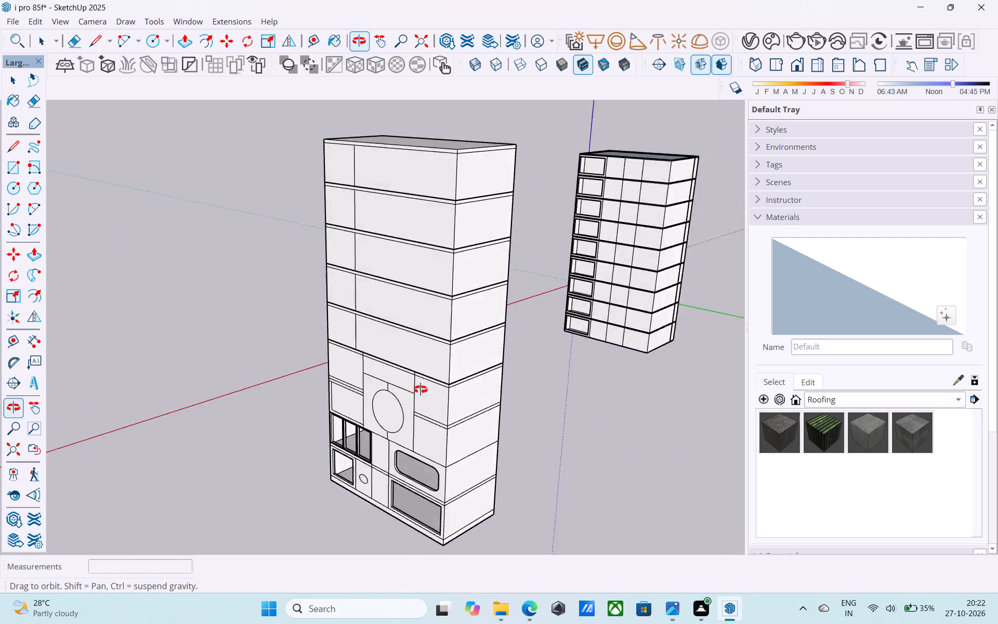
middle_drag(421, 389, 527, 374)
shift+middle_drag(382, 396, 652, 381)
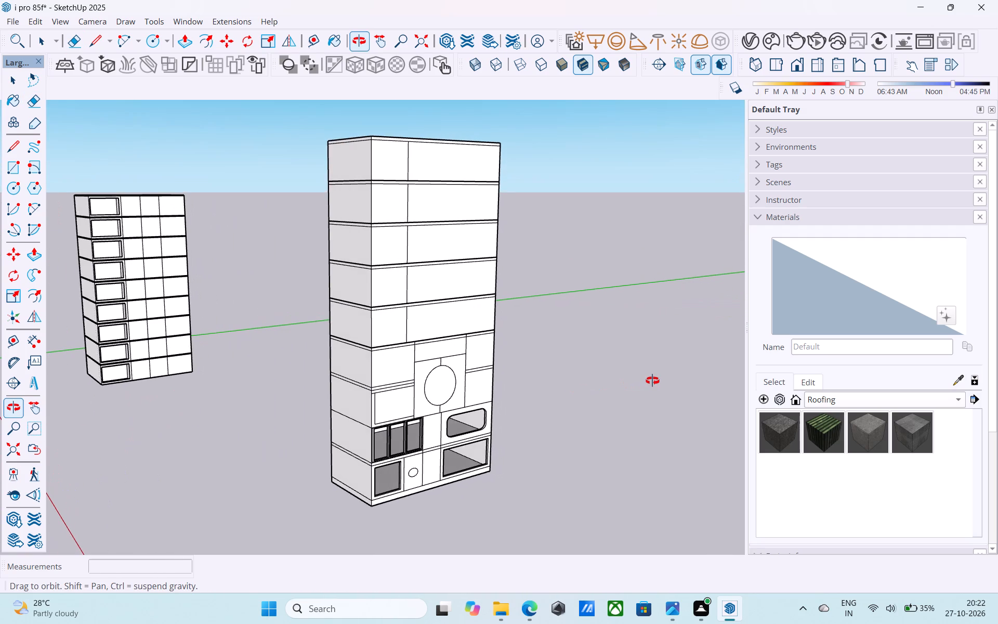
shift+middle_drag(652, 381, 388, 398)
scroll(386, 398, up, 5)
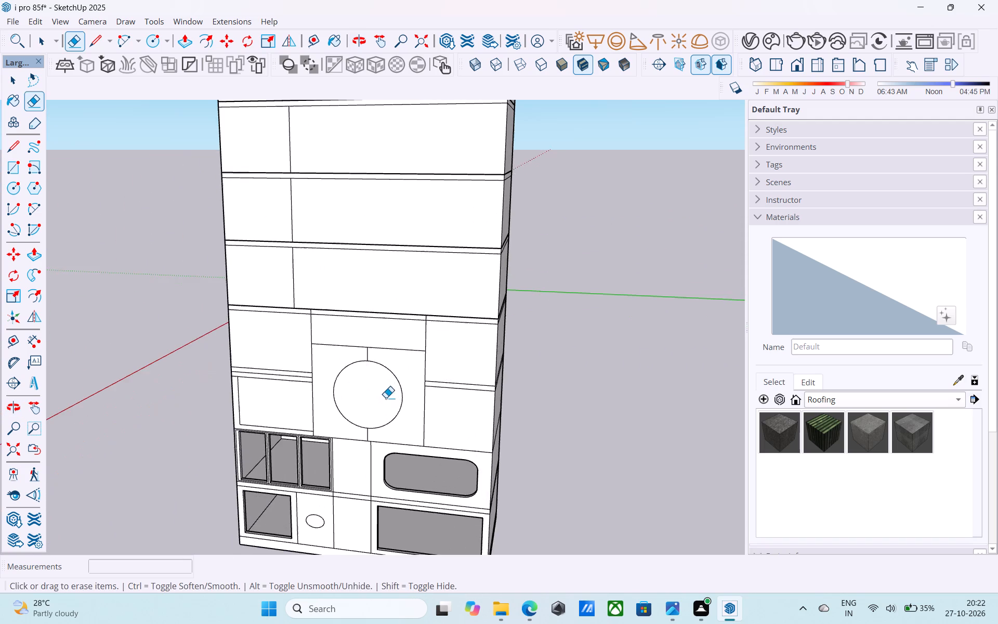
shift+middle_drag(382, 388, 422, 382)
middle_drag(422, 382, 445, 375)
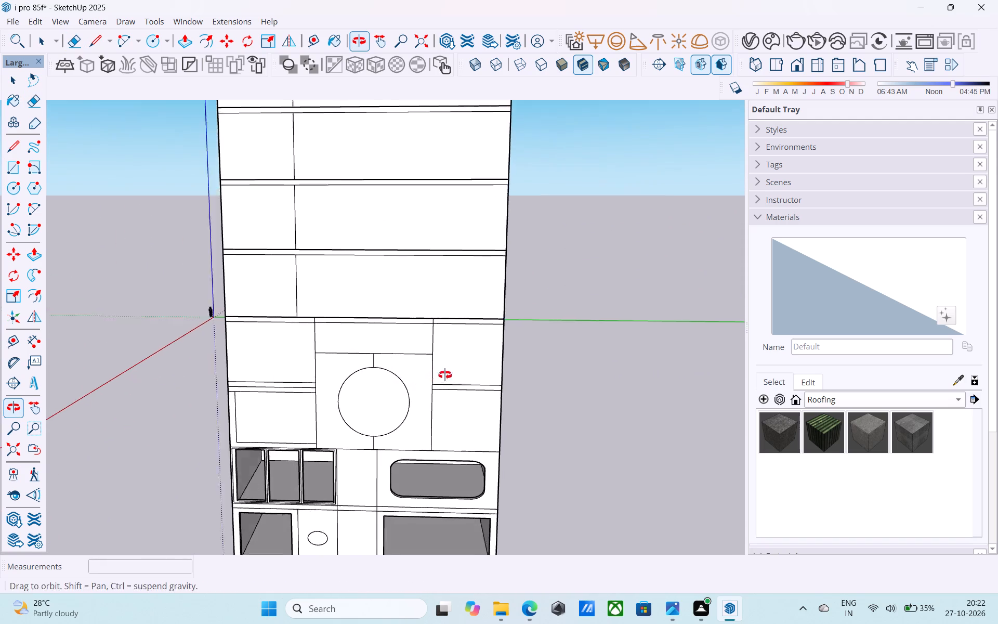
middle_drag(445, 375, 475, 361)
middle_drag(361, 388, 359, 395)
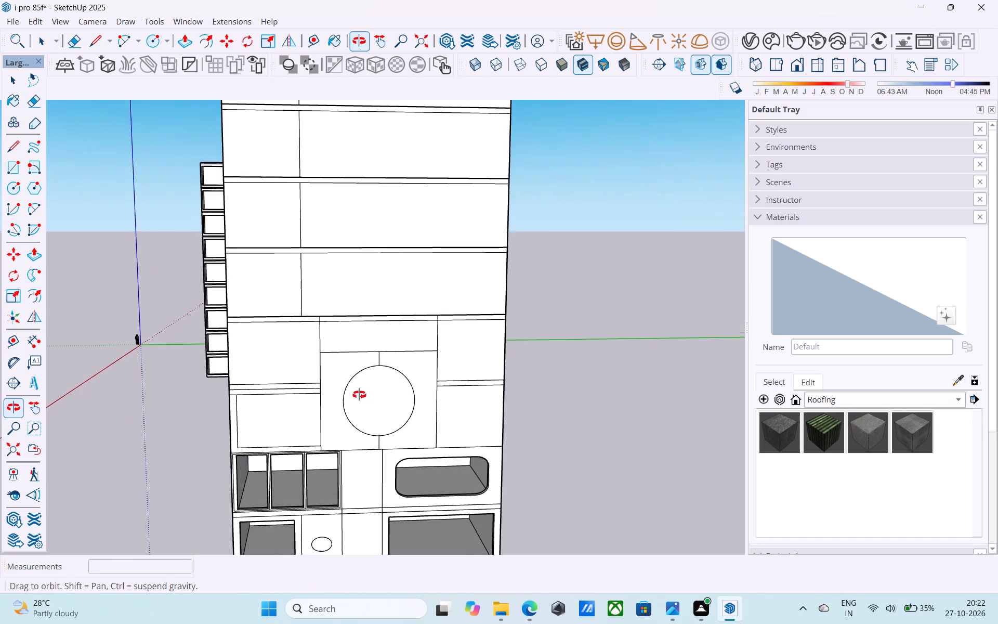
middle_drag(359, 395, 361, 430)
scroll(362, 327, up, 7)
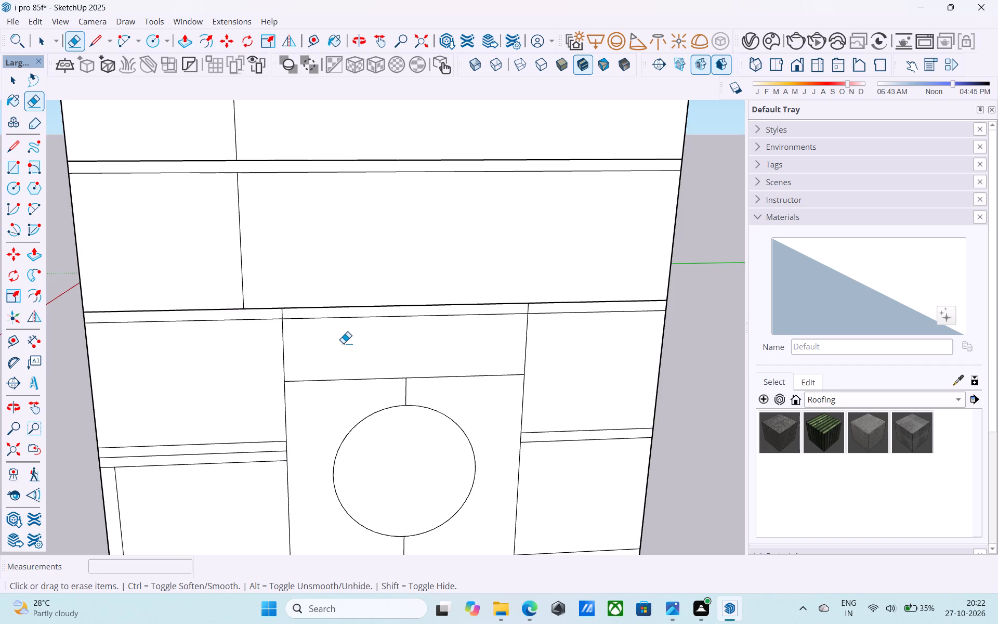
Copy one vertical side edge of the panel above the circle 4' inward along the panel's lower edge.
key(space)
click(283, 353)
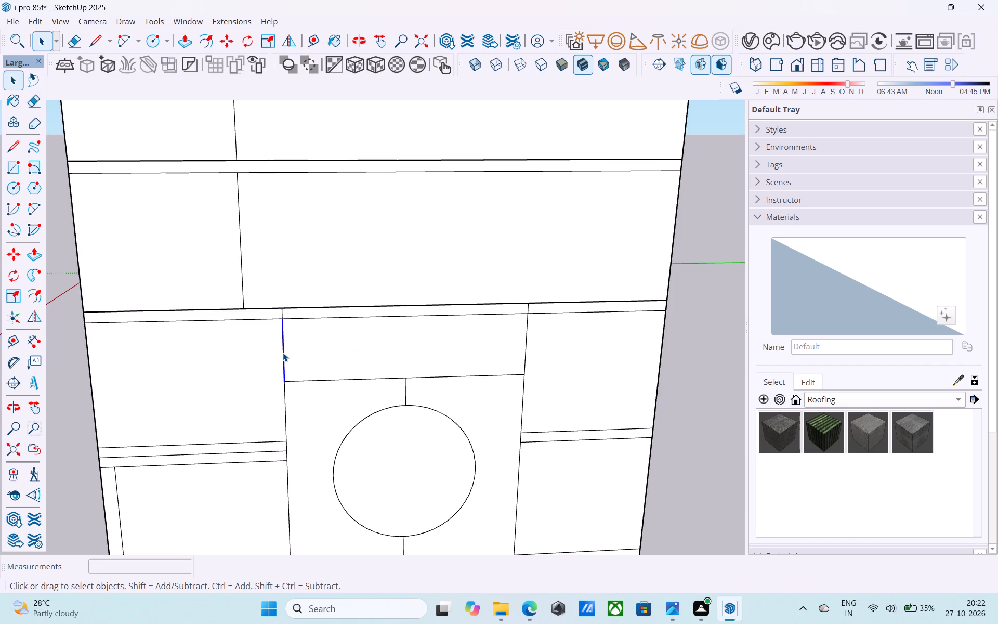
key(m)
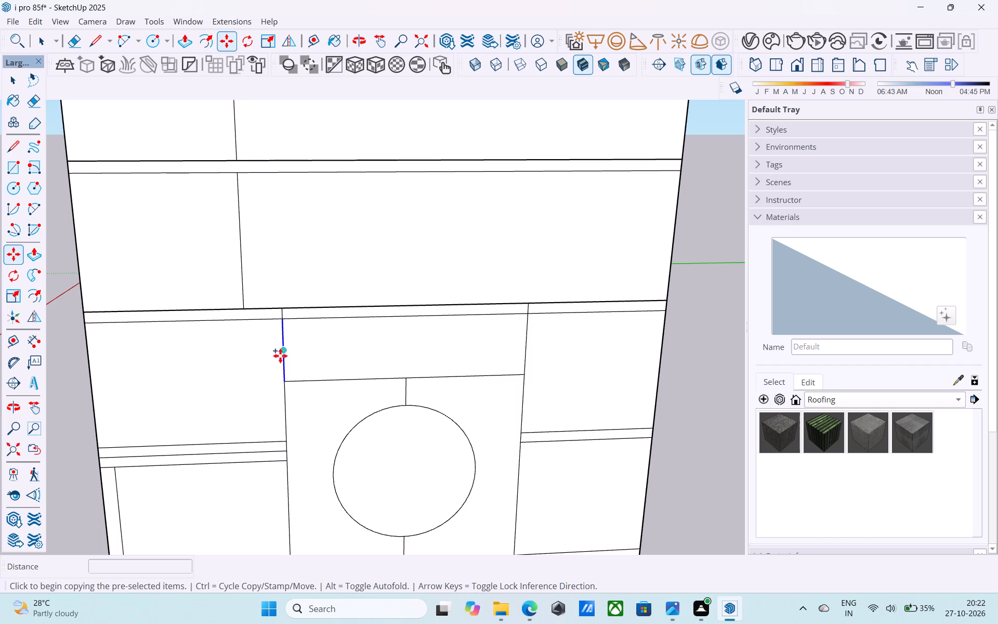
click(282, 384)
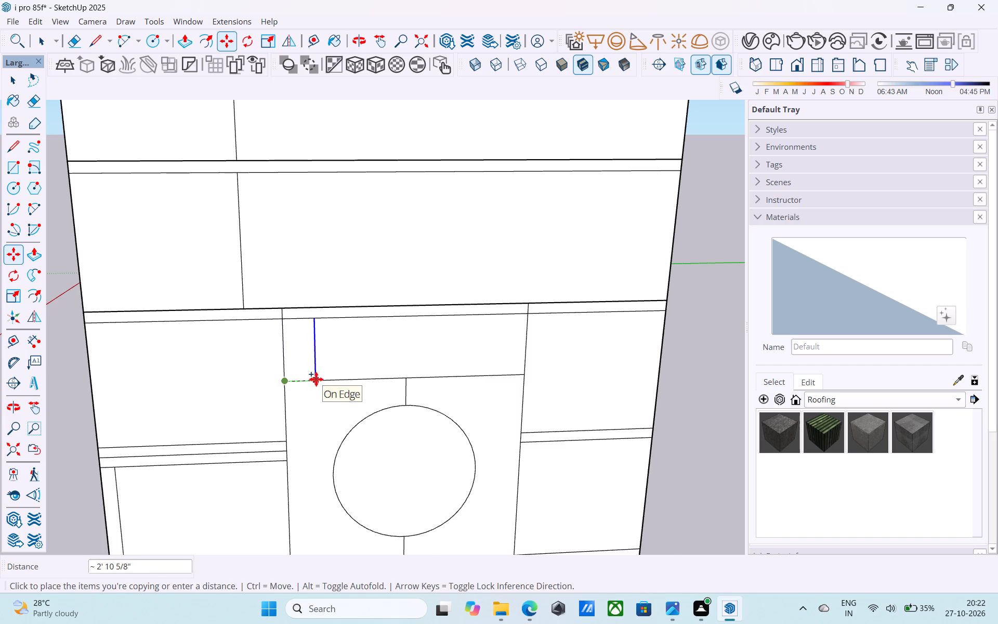
scroll(317, 379, up, 1)
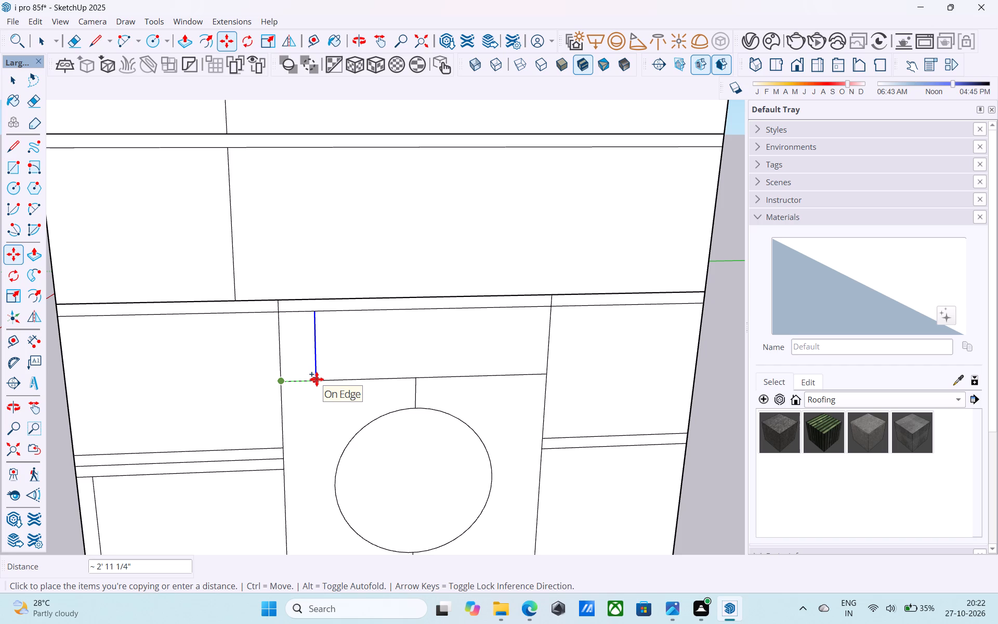
key(4)
key(apostrophe)
key(Return)
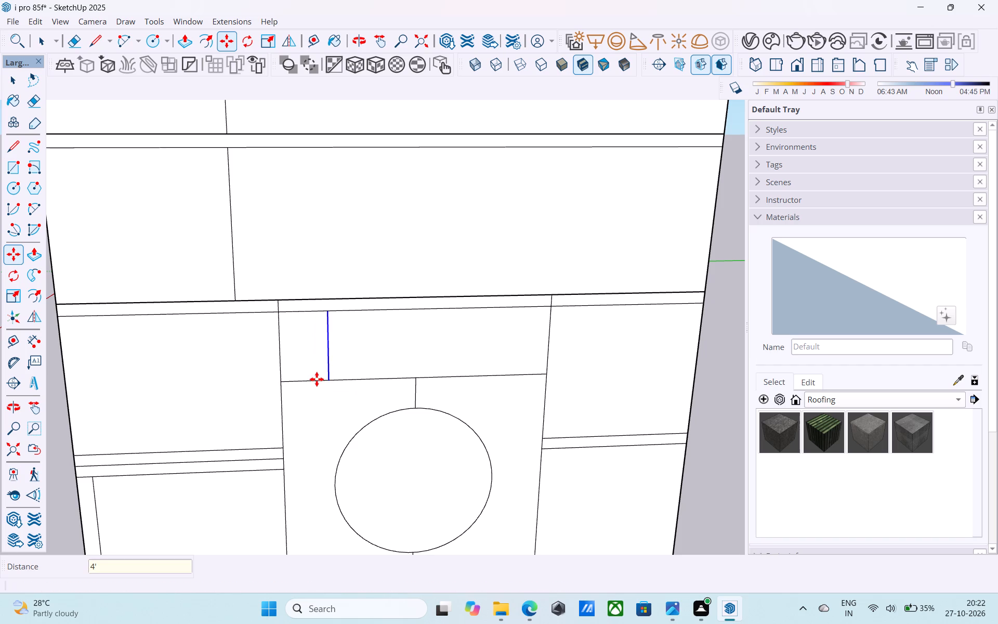
Copy the opposite vertical side edge of the panel above the circle 4' inward.
scroll(290, 381, down, 6)
middle_drag(374, 386, 354, 382)
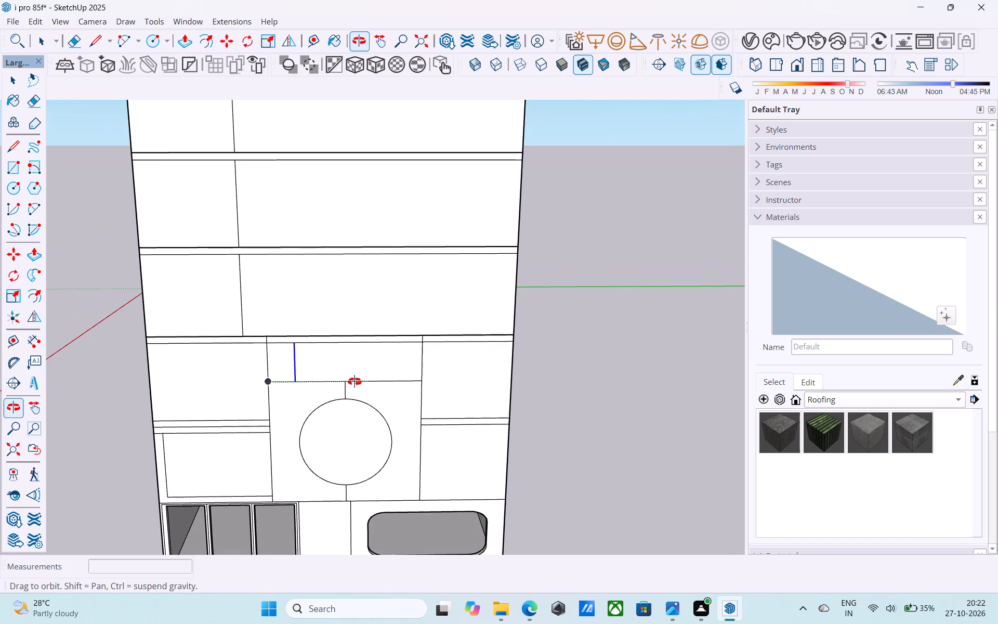
middle_drag(354, 382, 352, 381)
middle_click(352, 381)
middle_drag(340, 378, 326, 381)
scroll(401, 373, down, 1)
middle_drag(398, 374, 387, 378)
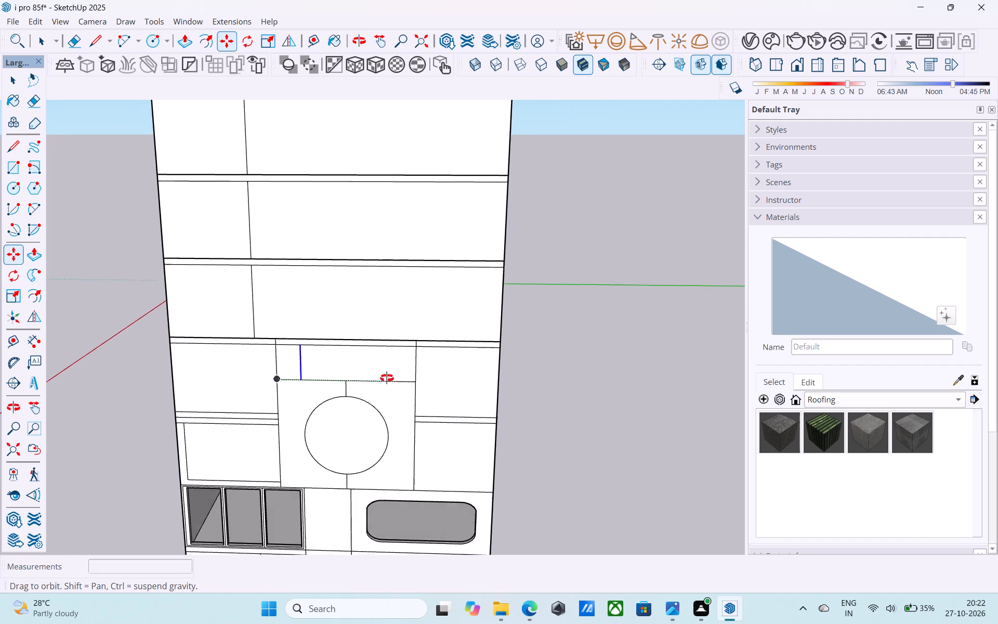
middle_drag(387, 378, 362, 396)
scroll(386, 371, up, 5)
key(space)
click(422, 381)
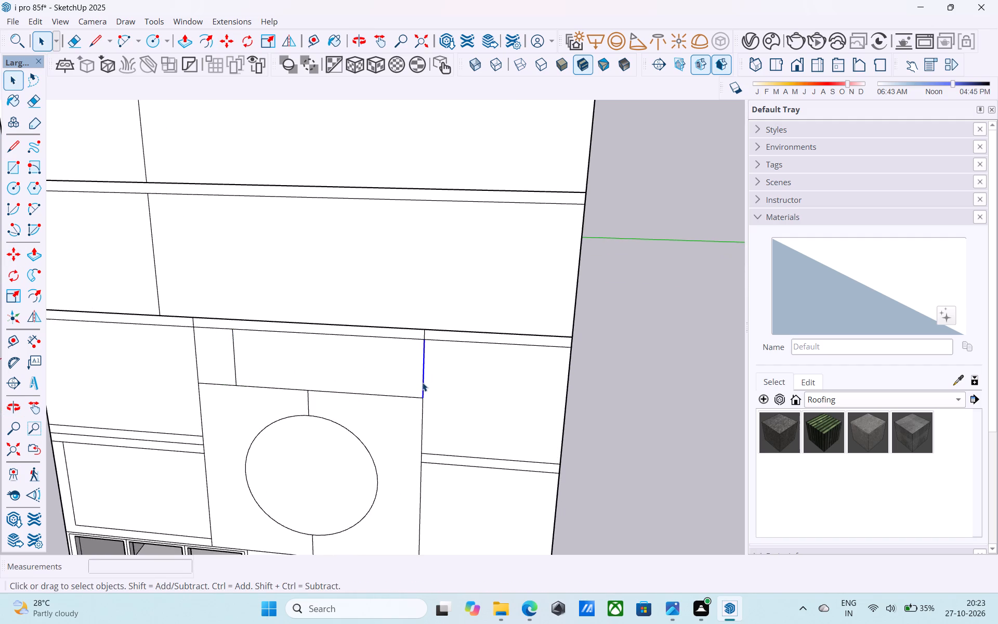
key(m)
click(420, 398)
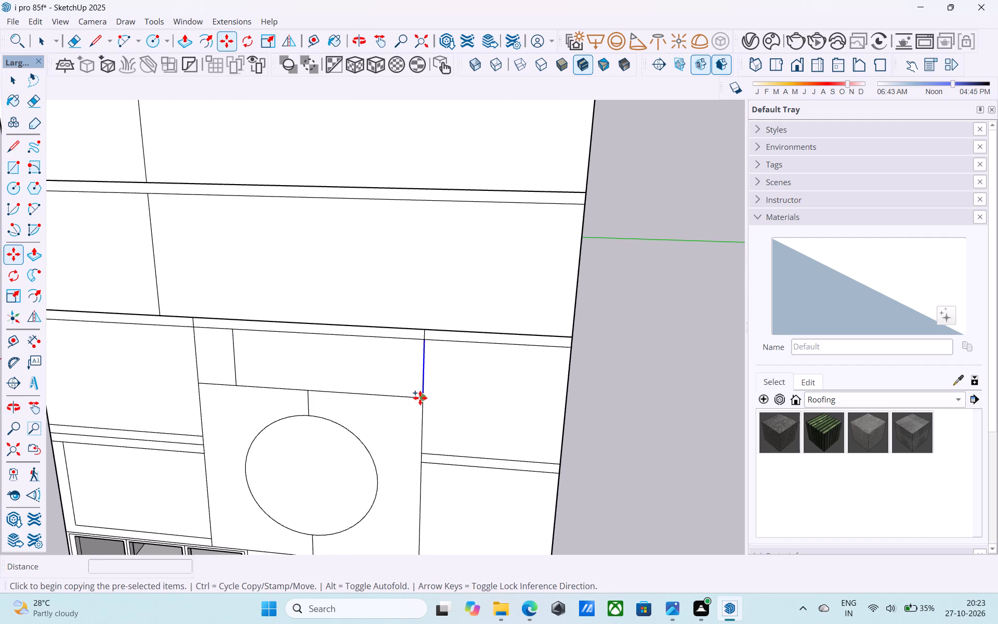
click(379, 396)
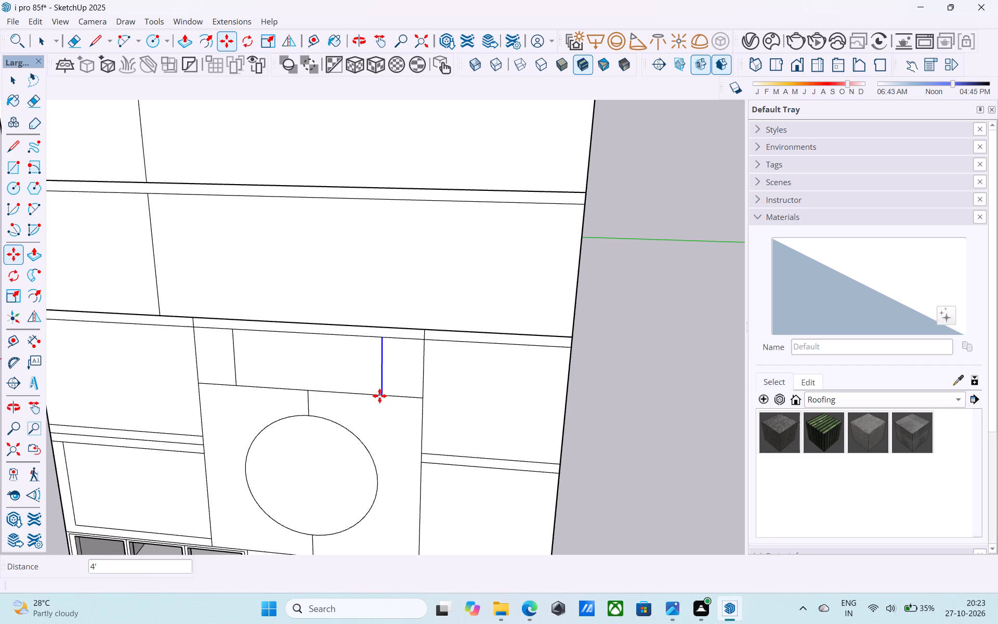
Examine the divided panel above the circle in relation to the whole facade from several angles.
scroll(383, 399, down, 5)
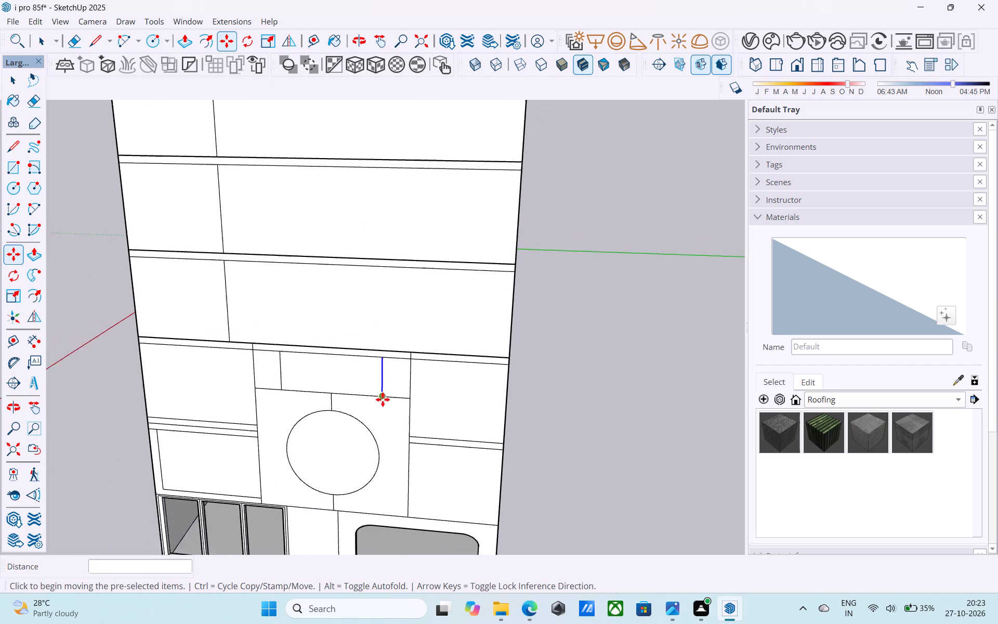
scroll(385, 404, down, 4)
middle_drag(385, 404, 456, 384)
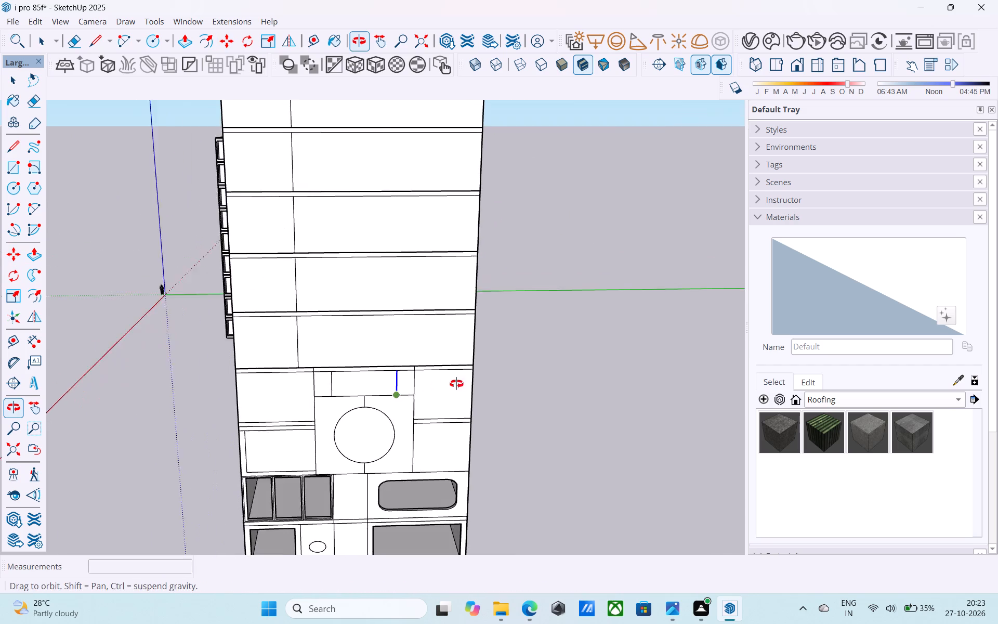
middle_drag(456, 384, 463, 382)
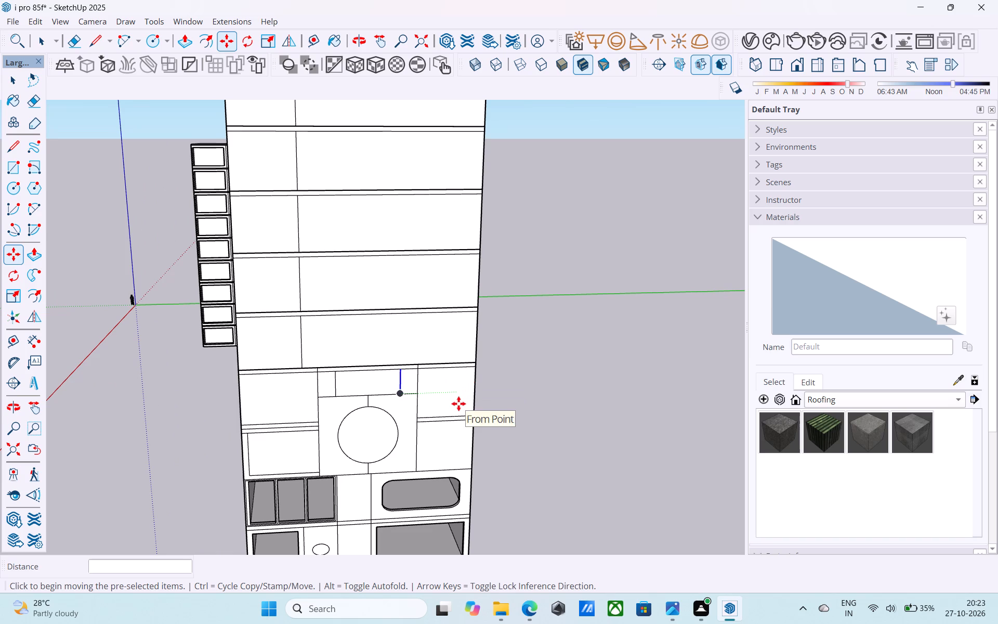
middle_drag(458, 404, 528, 355)
middle_drag(471, 368, 385, 377)
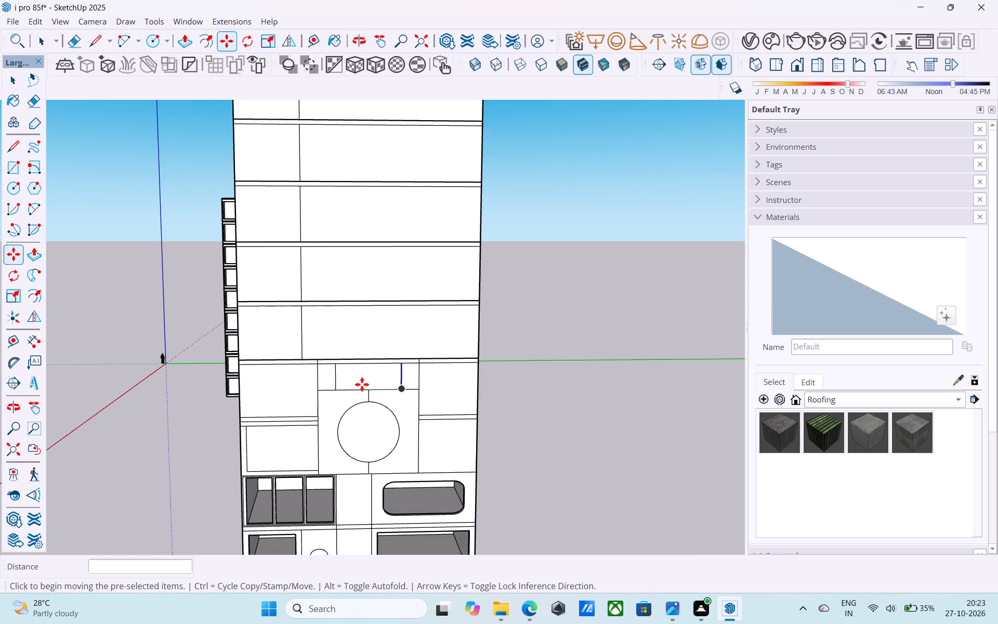
scroll(361, 383, up, 4)
middle_drag(352, 387, 373, 362)
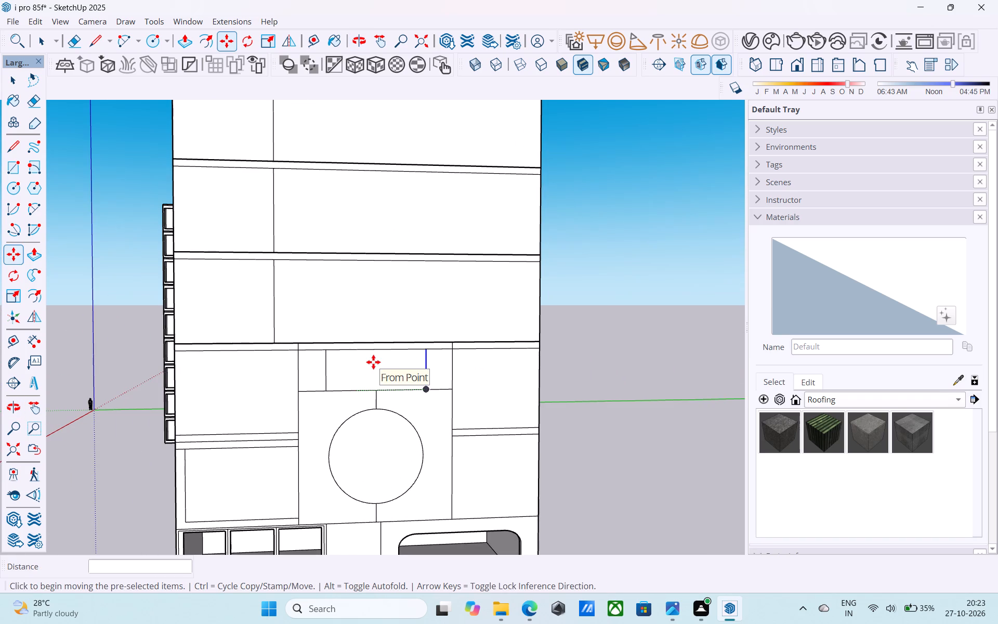
middle_drag(373, 362, 366, 340)
scroll(271, 417, up, 1)
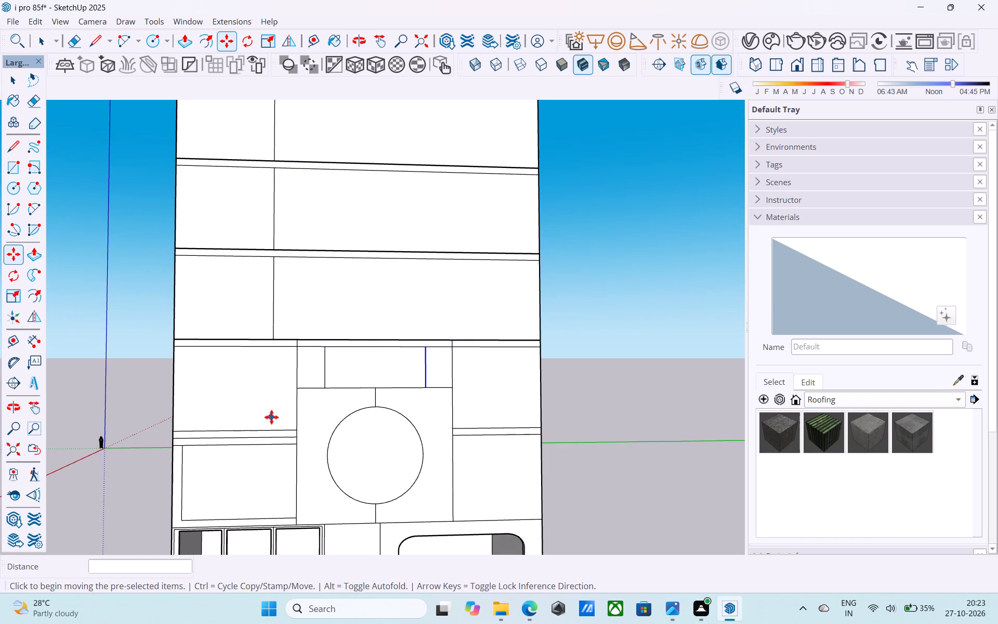
scroll(271, 417, down, 2)
middle_drag(271, 417, 261, 437)
scroll(375, 401, up, 1)
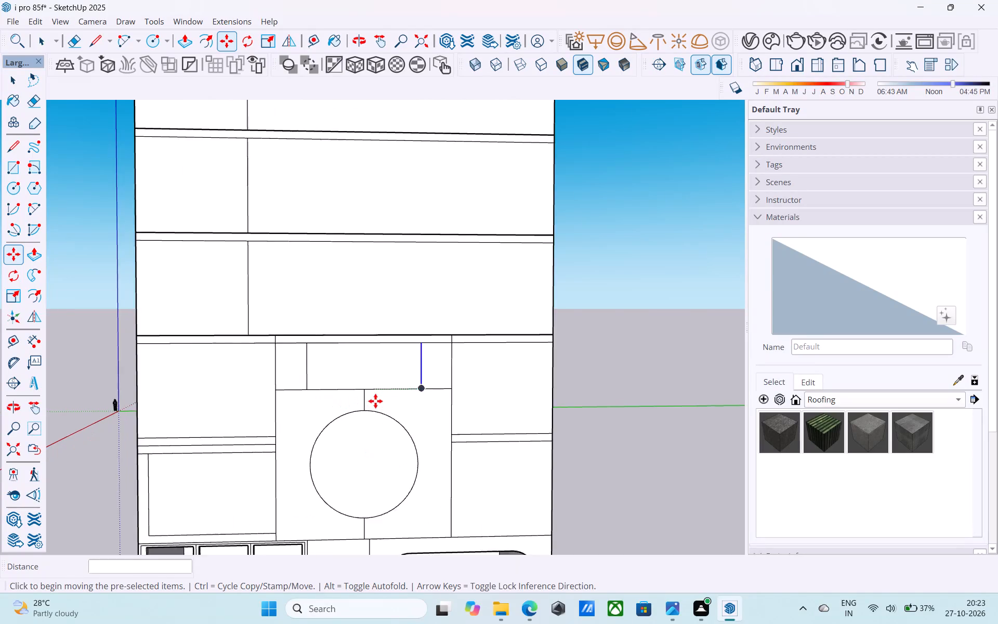
Erase the remaining vertical centre line pieces above and below the circle in the middle bay.
scroll(375, 401, up, 6)
key(e)
click(359, 401)
click(365, 402)
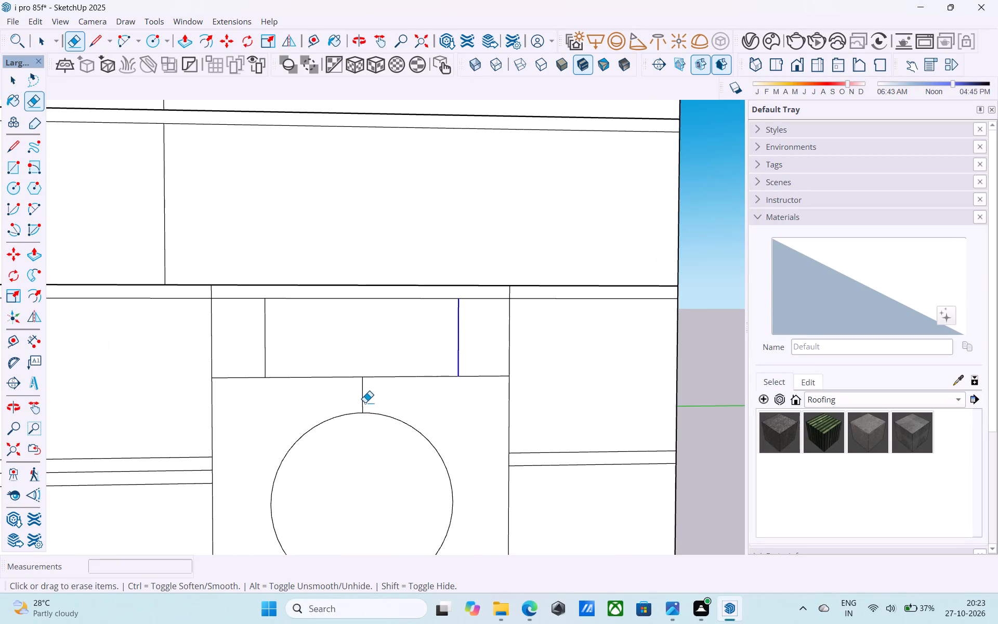
drag(363, 400, 355, 397)
scroll(341, 309, down, 6)
scroll(351, 341, up, 4)
drag(359, 359, 343, 364)
scroll(372, 255, down, 3)
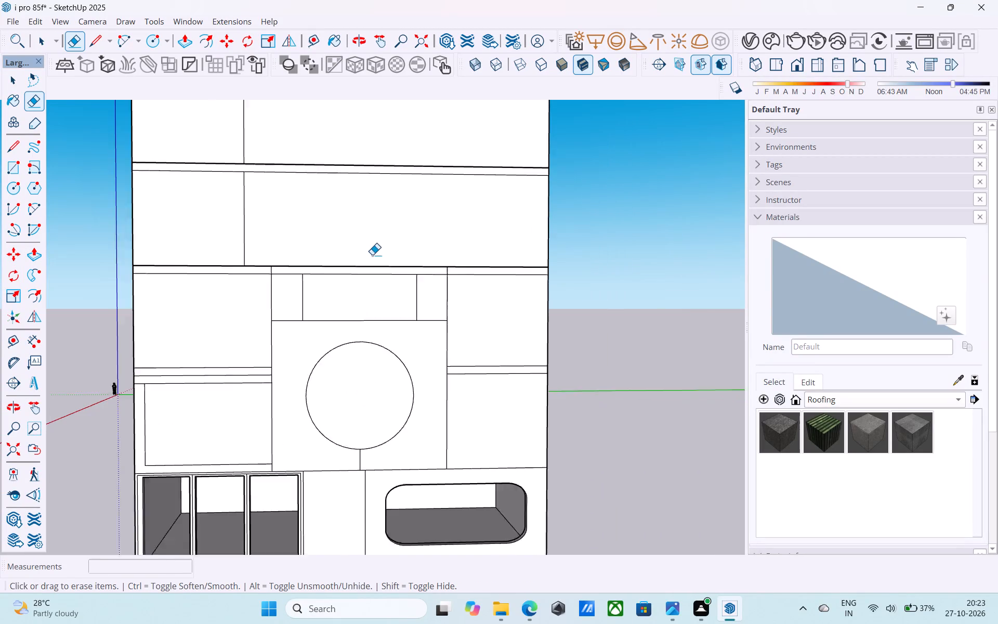
scroll(372, 255, down, 2)
scroll(364, 434, up, 4)
drag(364, 441, 359, 444)
Push the central rectangle of the panel above the circle 9" into the wall.
middle_drag(350, 286, 358, 392)
key(l)
scroll(376, 292, up, 4)
key(space)
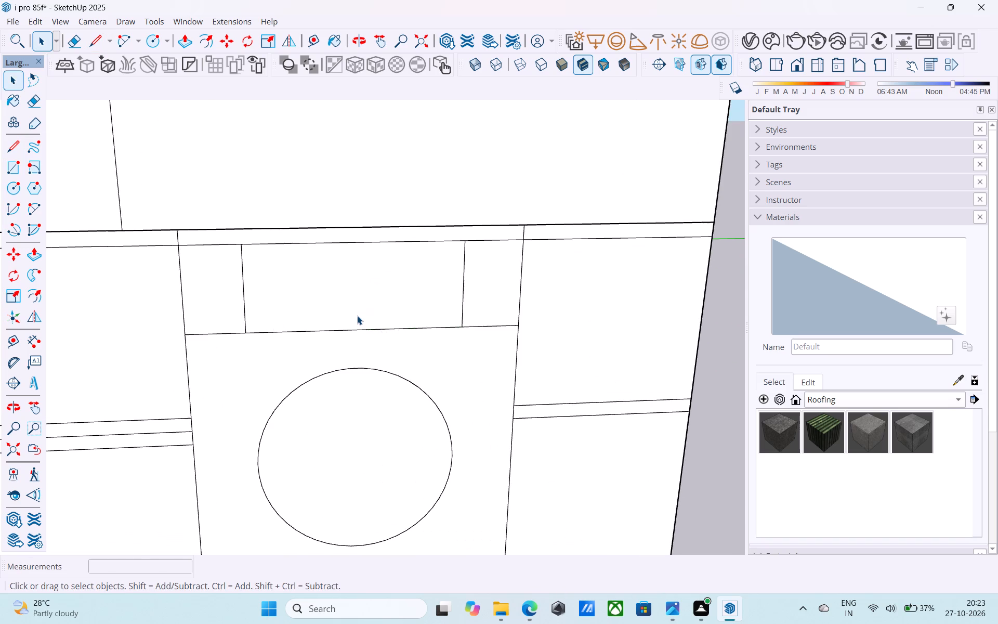
click(357, 316)
scroll(357, 316, up, 3)
key(p)
click(357, 316)
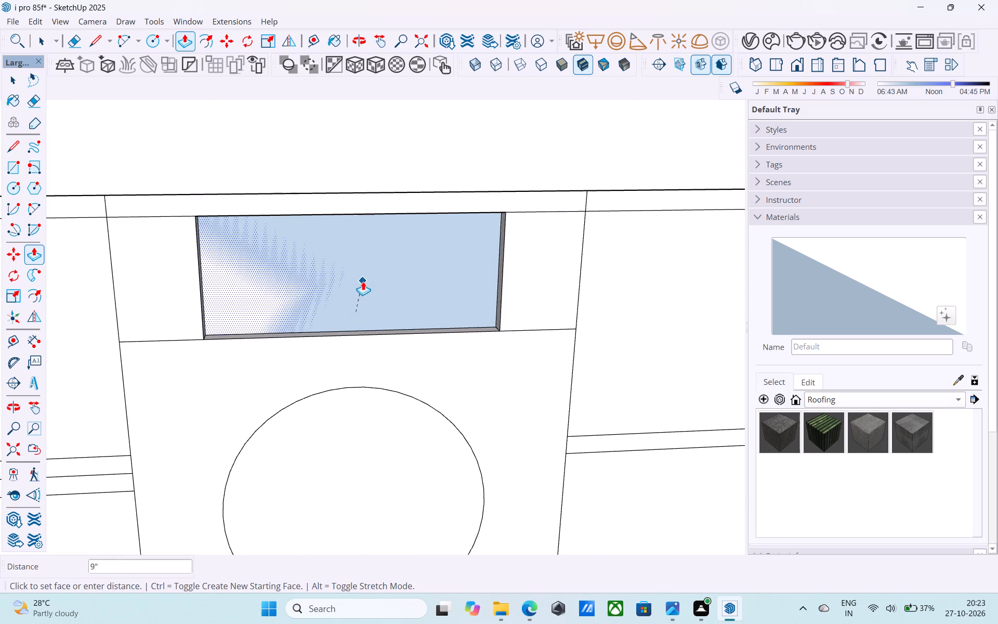
click(363, 281)
key(space)
Examine the new rectangular opening above the circle from below and within the whole facade.
scroll(363, 280, down, 4)
middle_drag(363, 281, 350, 202)
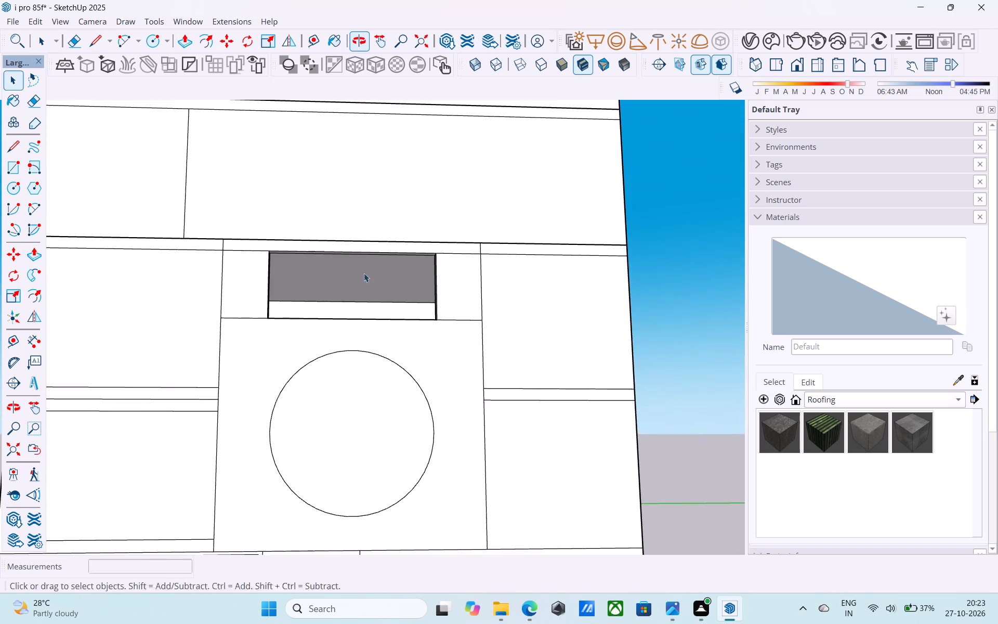
shift+middle_drag(364, 282, 366, 305)
scroll(366, 305, down, 6)
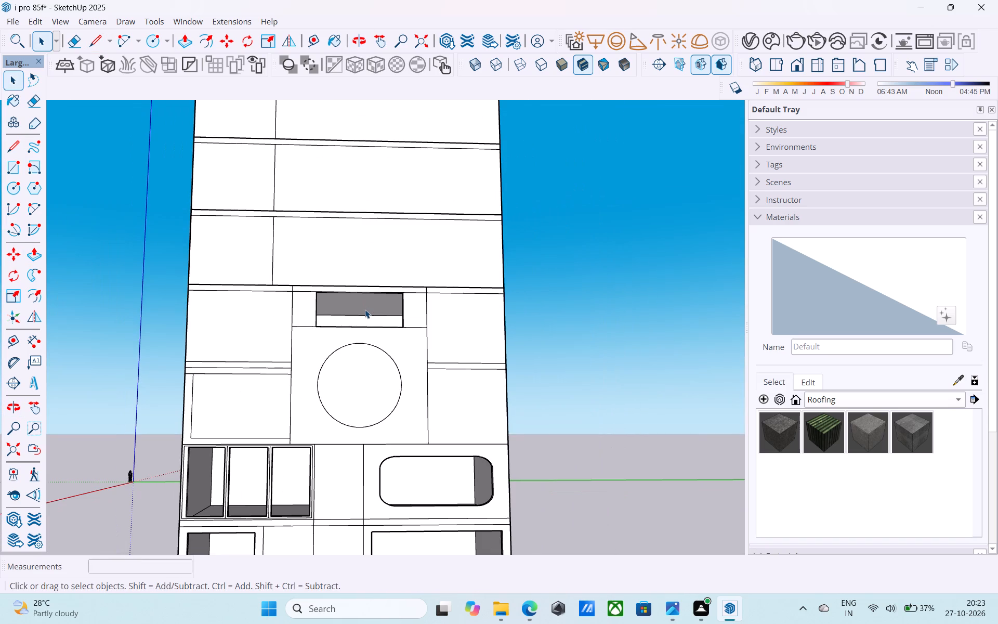
scroll(362, 261, down, 5)
middle_drag(347, 339, 346, 410)
scroll(383, 337, up, 5)
scroll(360, 345, down, 3)
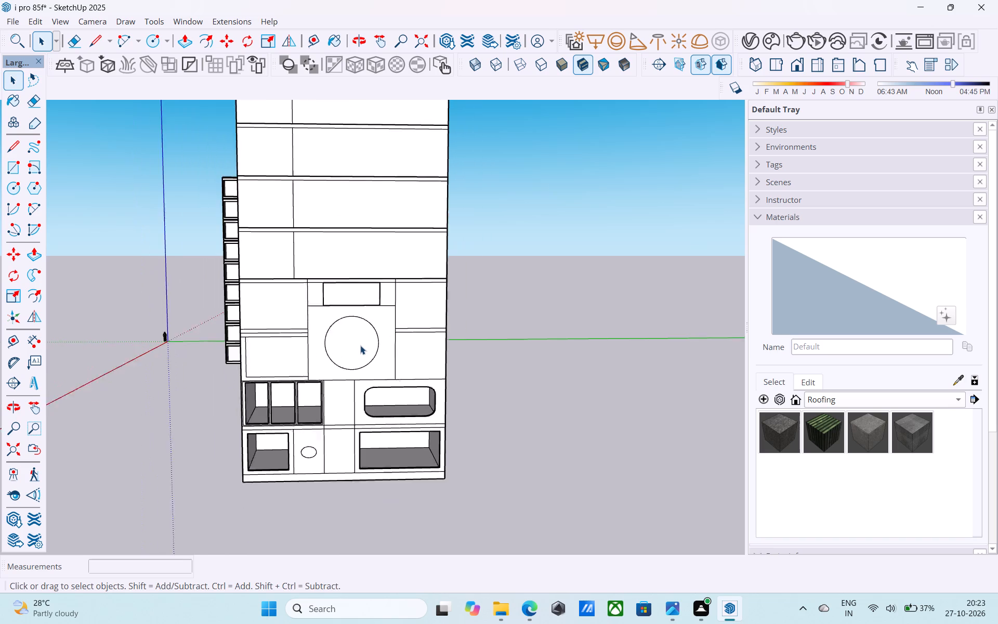
scroll(360, 345, down, 2)
middle_drag(337, 434, 334, 498)
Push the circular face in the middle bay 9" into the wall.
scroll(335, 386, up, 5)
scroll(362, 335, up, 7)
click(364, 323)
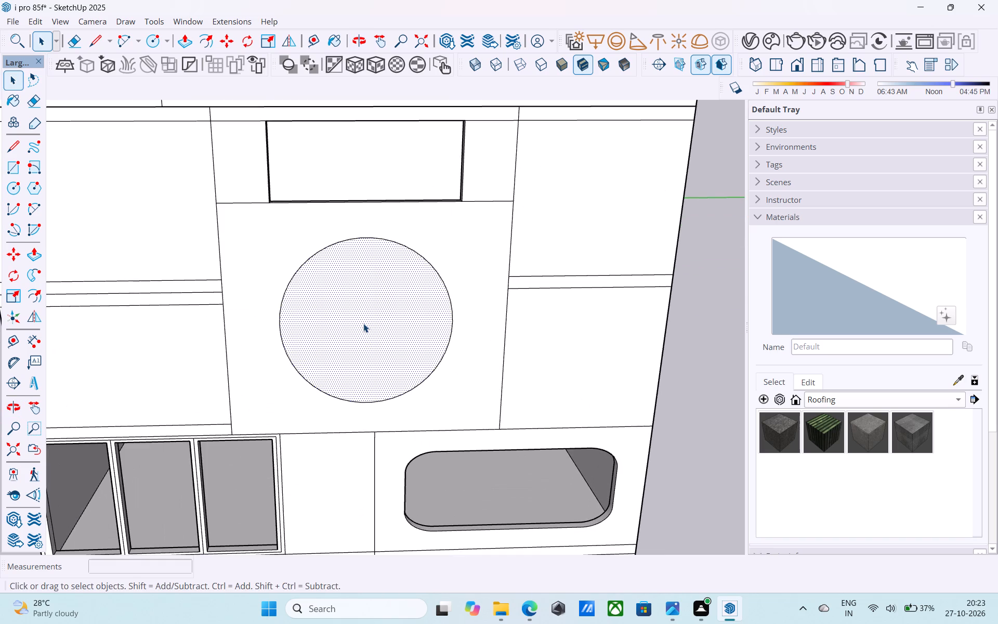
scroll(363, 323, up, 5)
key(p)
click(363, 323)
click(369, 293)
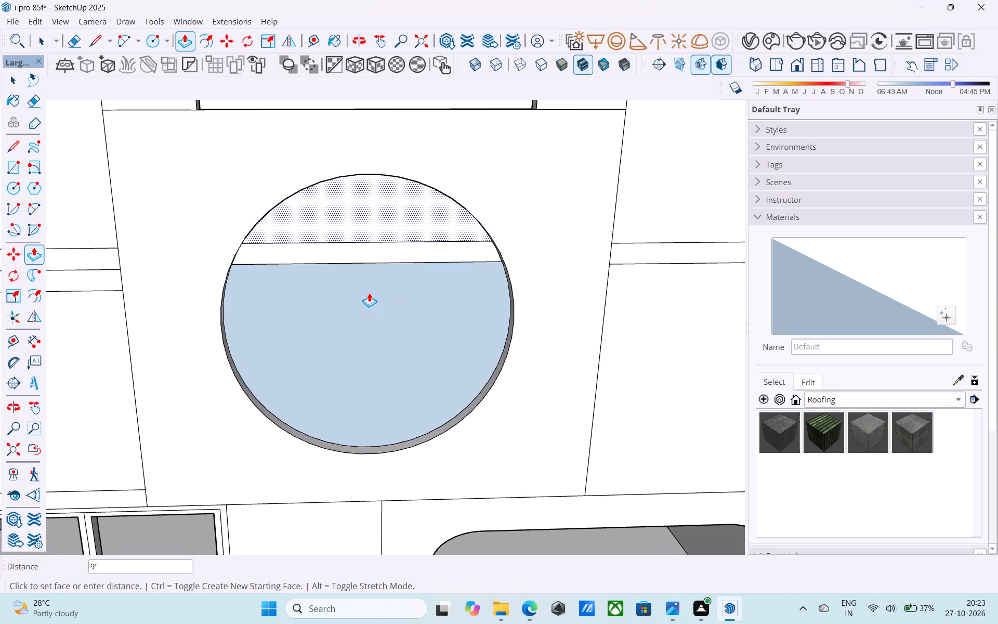
Examine the inside of the pushed-in circle, especially the horizontal band crossing it, from several angles.
scroll(369, 293, down, 2)
shift+middle_drag(369, 293, 379, 215)
key(space)
scroll(366, 287, down, 4)
middle_drag(363, 297, 357, 317)
scroll(359, 309, up, 8)
middle_drag(365, 270, 360, 294)
scroll(360, 294, down, 2)
middle_drag(360, 294, 363, 316)
scroll(364, 306, up, 3)
scroll(363, 297, down, 4)
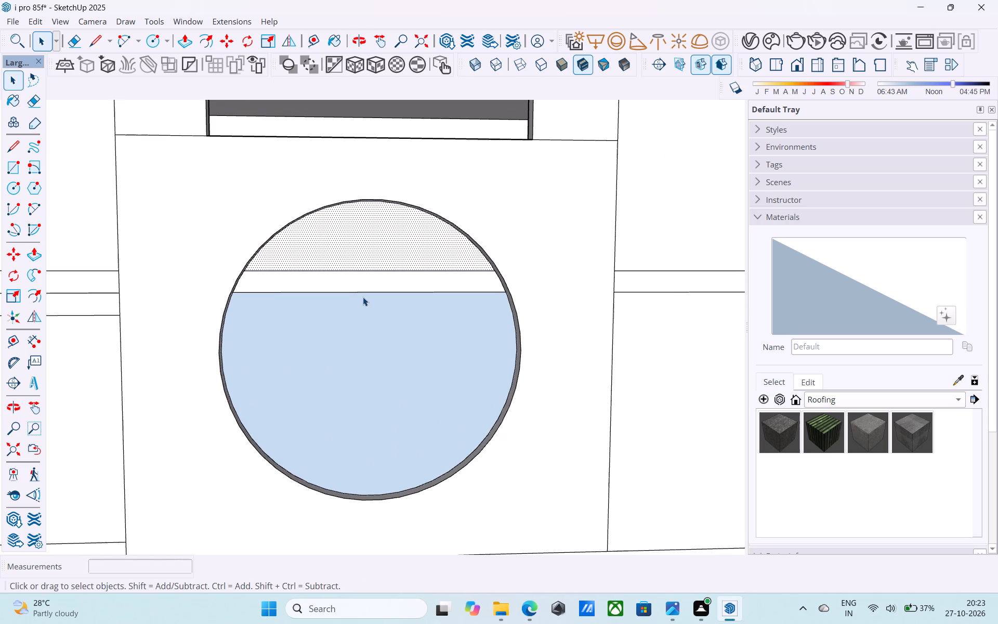
click(362, 286)
middle_drag(357, 286, 254, 283)
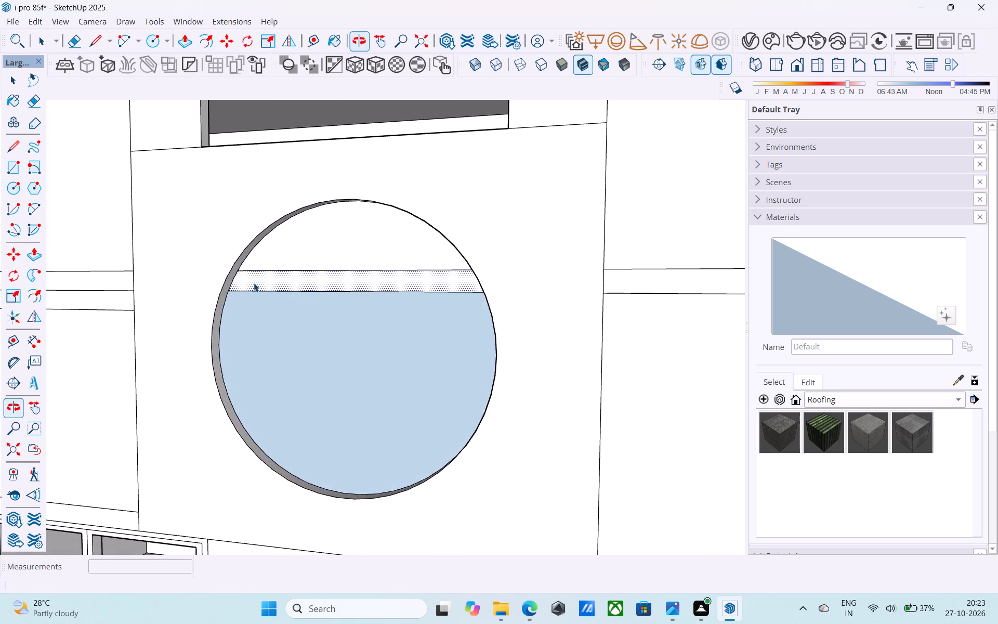
middle_drag(254, 283, 311, 279)
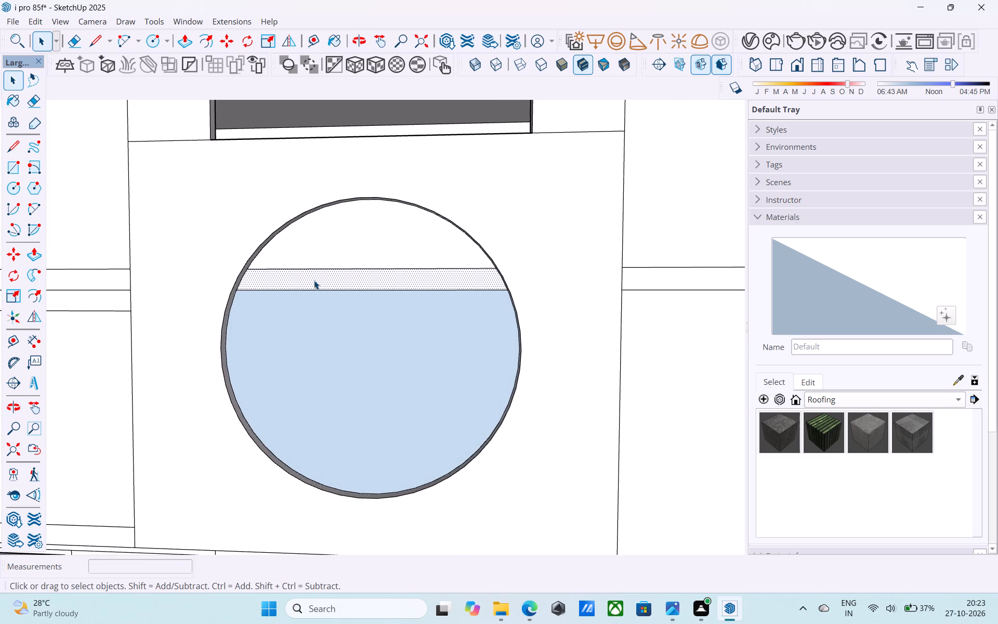
key(space)
middle_drag(320, 288, 329, 303)
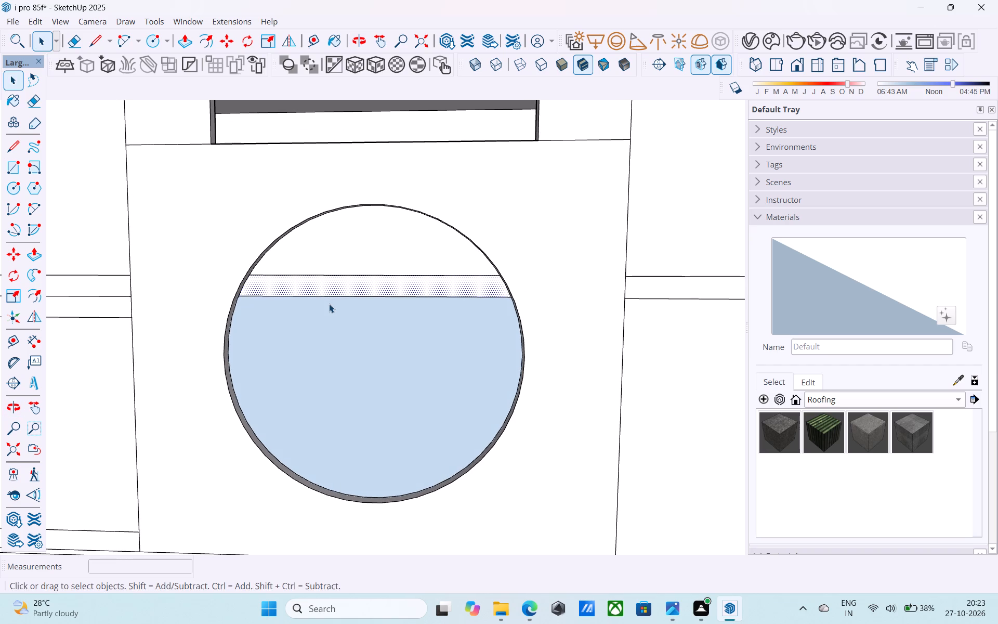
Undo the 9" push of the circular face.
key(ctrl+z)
Push the circular face in the middle bay 6" into the wall.
click(334, 315)
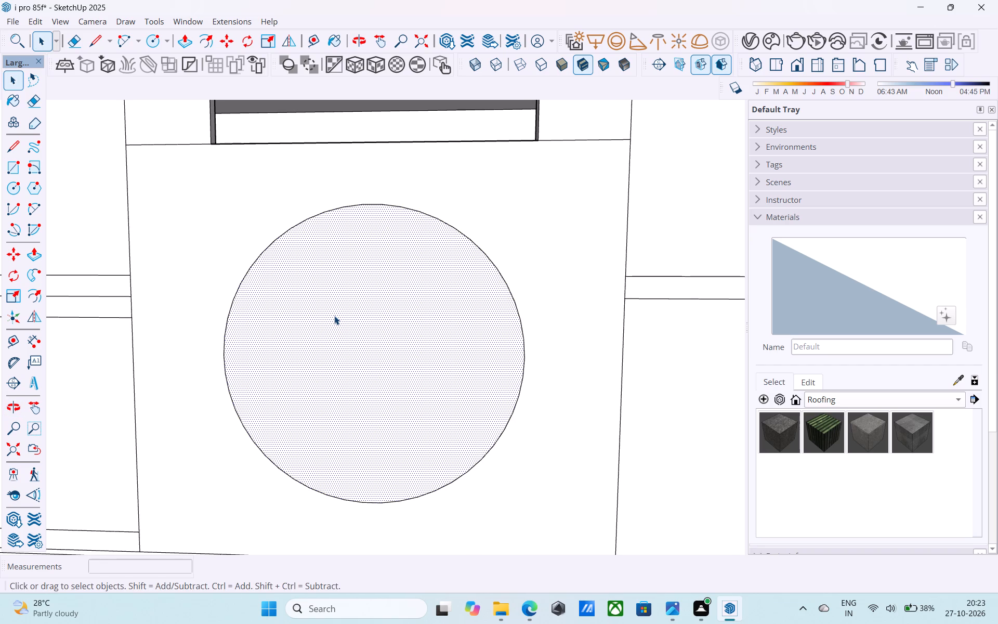
key(p)
click(334, 316)
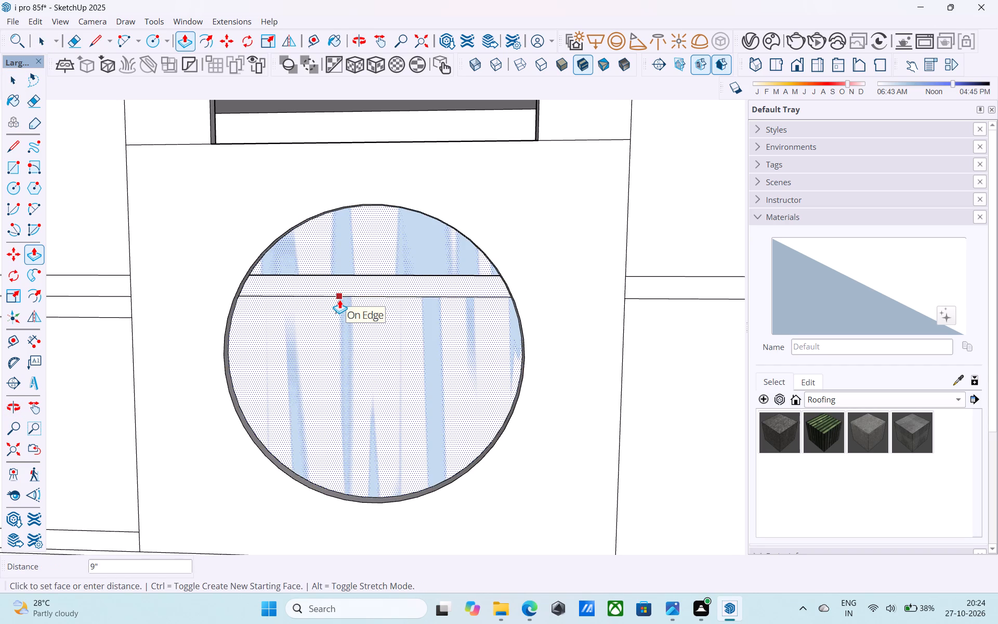
text(6")
key(Return)
key(space)
scroll(339, 295, down, 3)
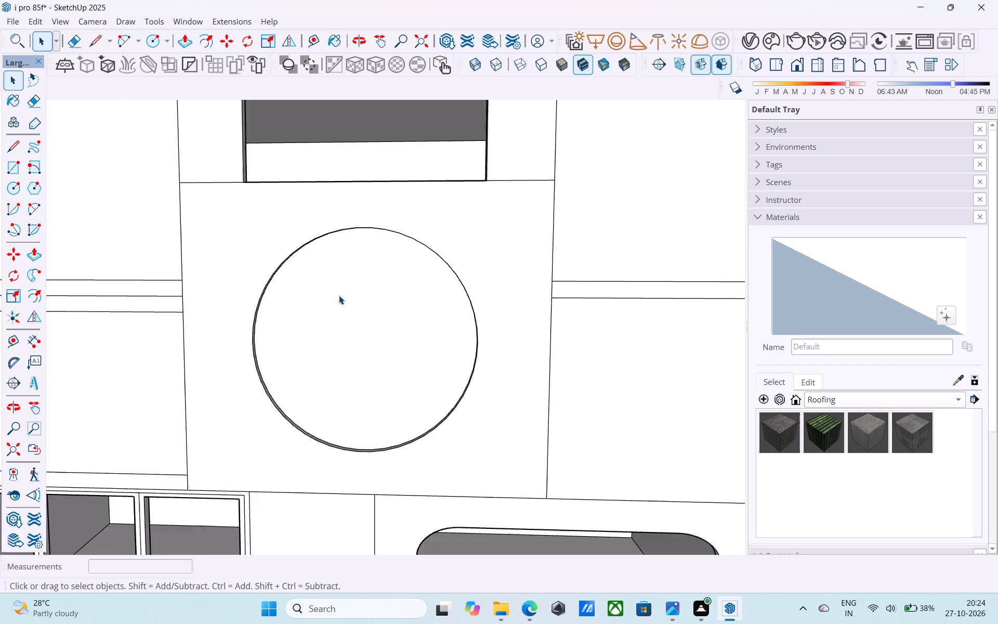
Examine the whole building facade from several angles, including the middle bay and the panels beside it.
scroll(339, 295, down, 7)
middle_drag(333, 290, 425, 525)
middle_drag(384, 422, 373, 477)
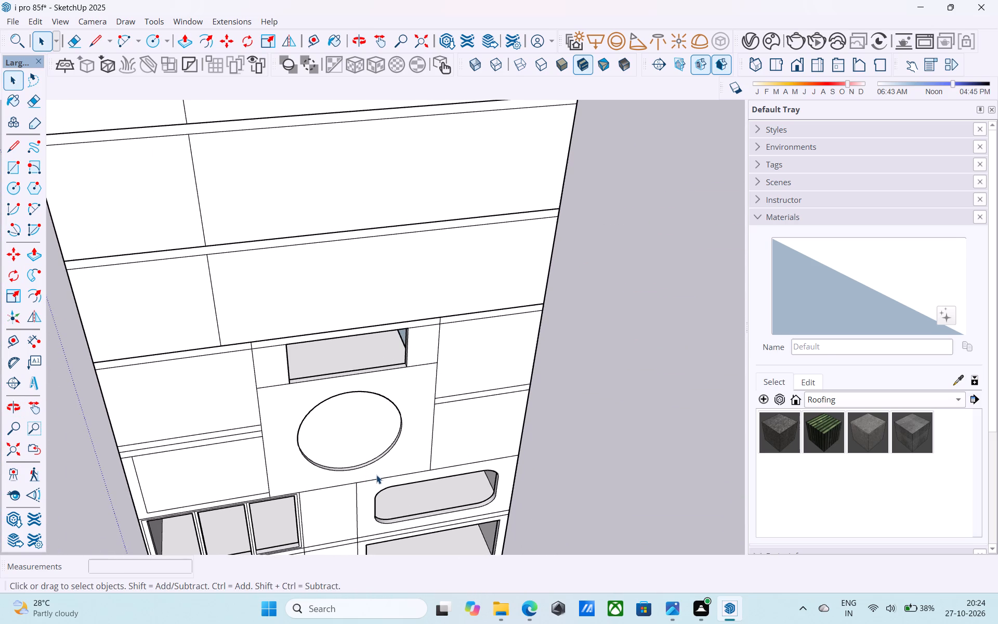
scroll(376, 475, down, 7)
middle_drag(370, 513, 343, 292)
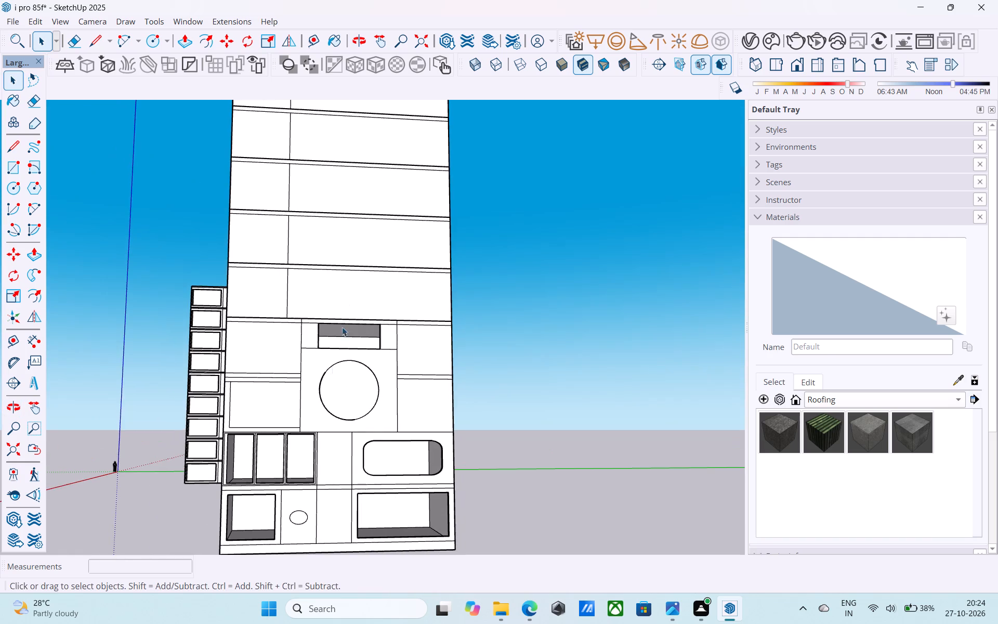
middle_drag(228, 417, 217, 408)
scroll(472, 374, down, 4)
middle_drag(472, 374, 398, 399)
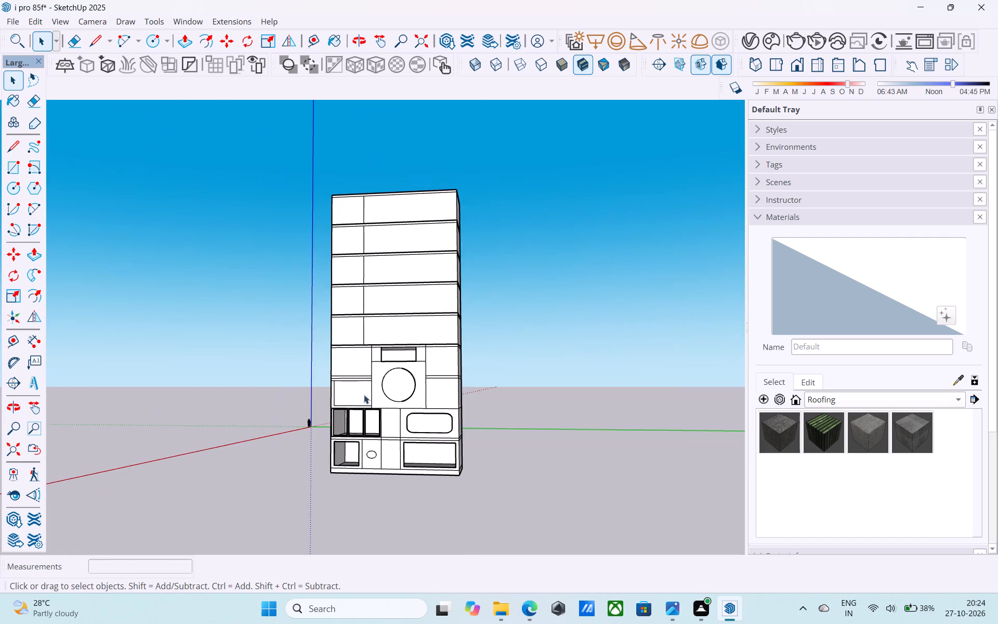
scroll(350, 390, up, 4)
middle_drag(348, 385, 404, 386)
middle_drag(469, 389, 508, 391)
scroll(567, 392, down, 1)
middle_drag(553, 397, 517, 407)
Draw a short line from the lower-left panel's bottom corner to the facade's left edge, closing the strip above the three framed openings.
scroll(374, 431, up, 5)
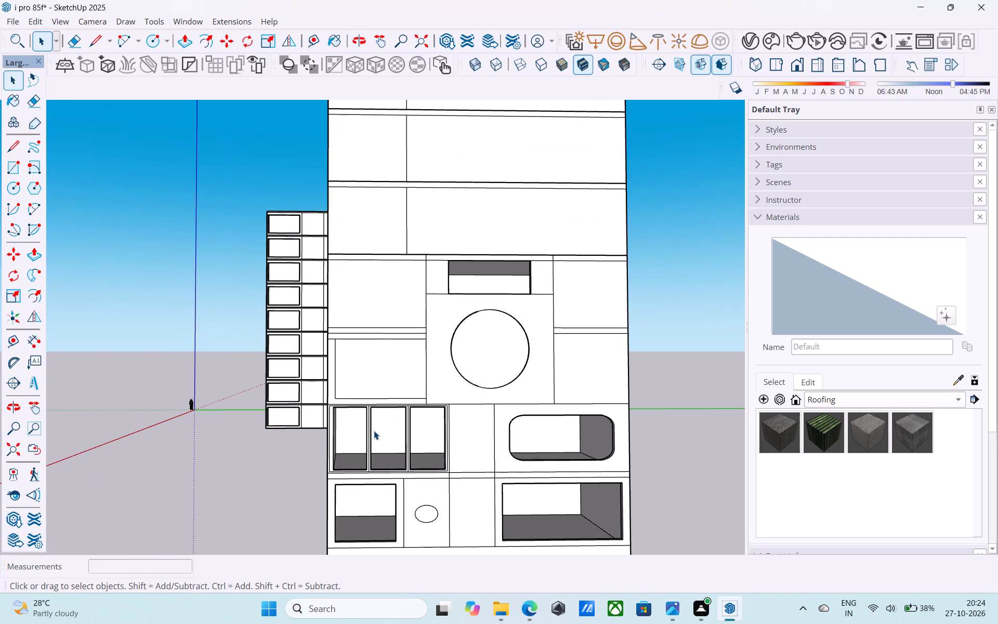
scroll(374, 431, down, 5)
scroll(370, 417, up, 15)
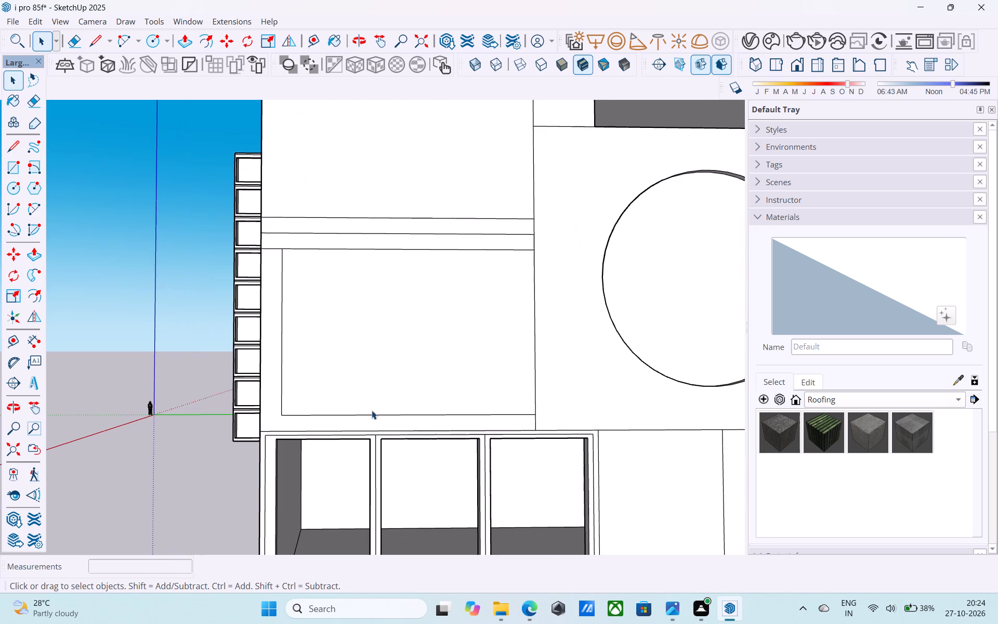
middle_drag(374, 419, 382, 420)
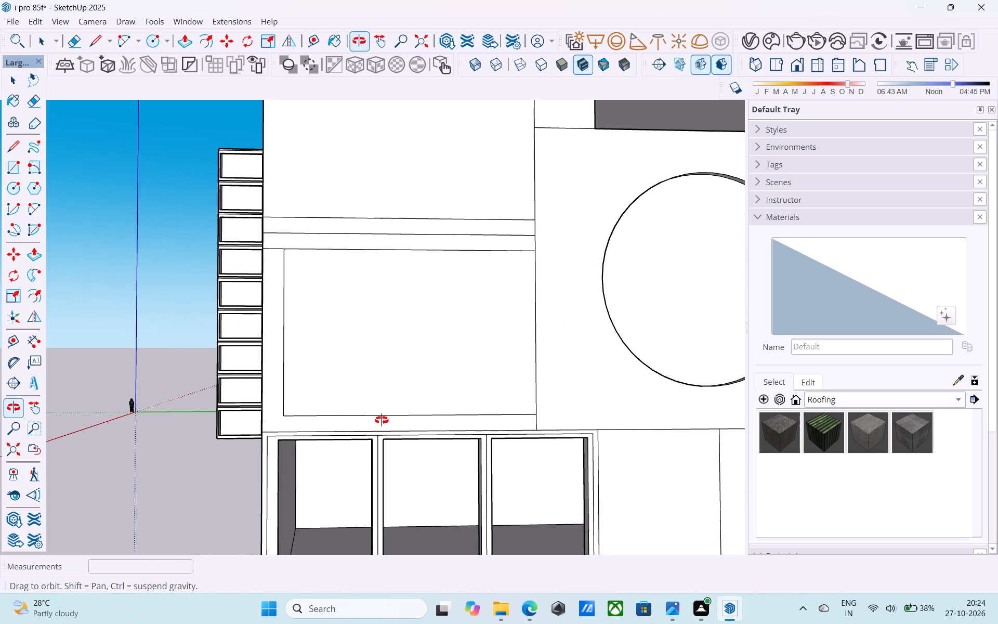
middle_drag(382, 420, 383, 421)
key(l)
click(286, 414)
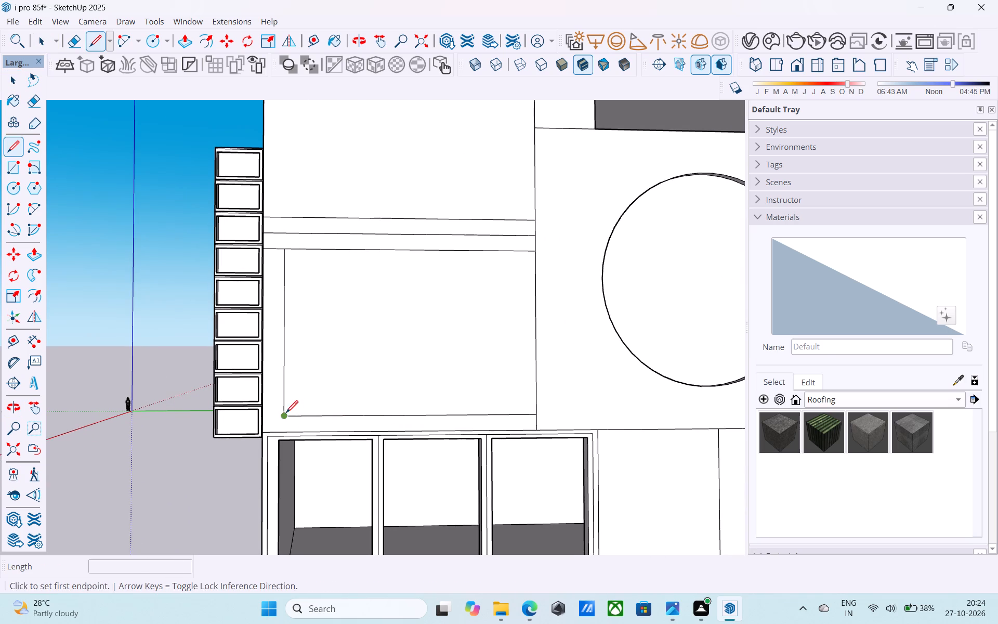
click(264, 414)
key(space)
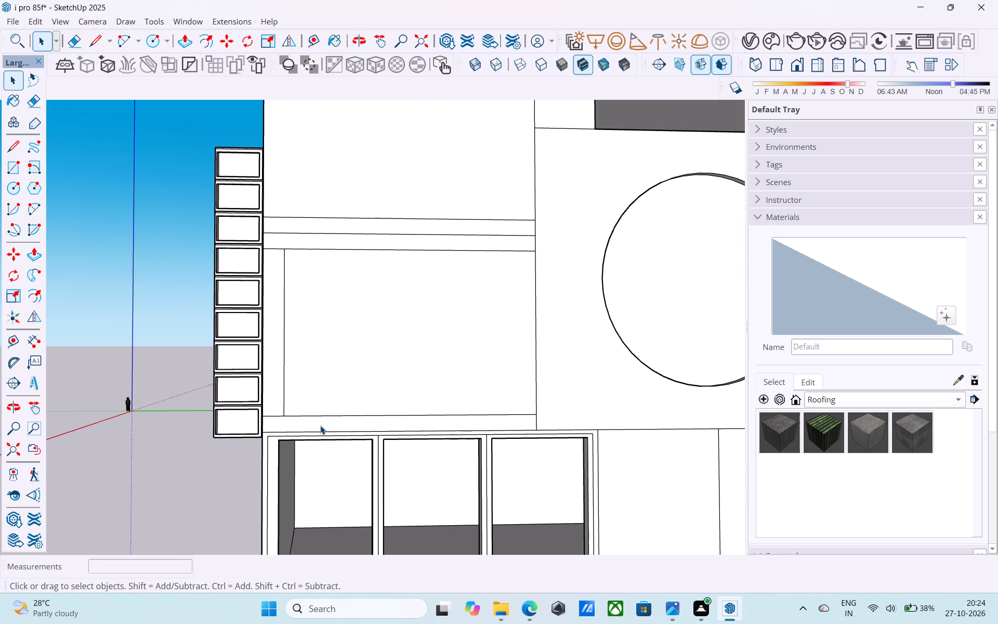
Pull the narrow strip above the three framed openings 4' out from the facade as a projecting ledge.
click(320, 425)
key(p)
click(321, 426)
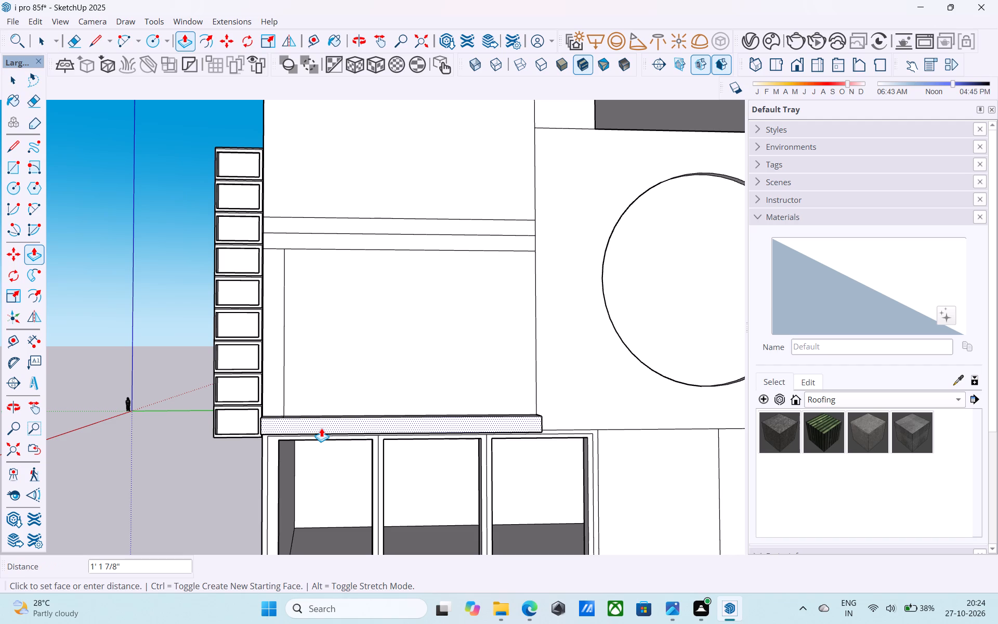
middle_drag(325, 439, 321, 475)
scroll(325, 440, up, 1)
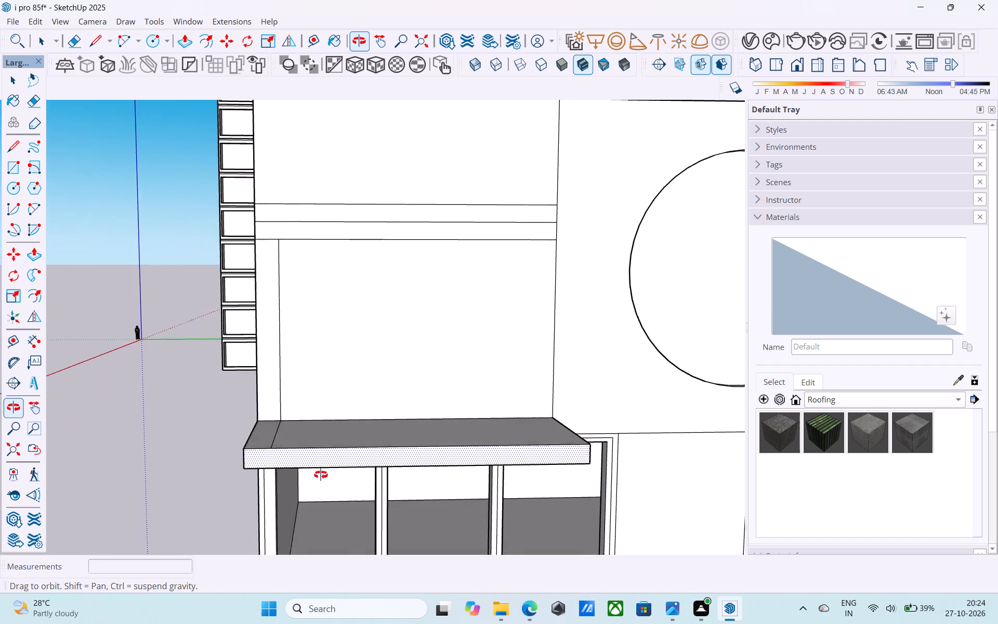
middle_drag(321, 475, 321, 478)
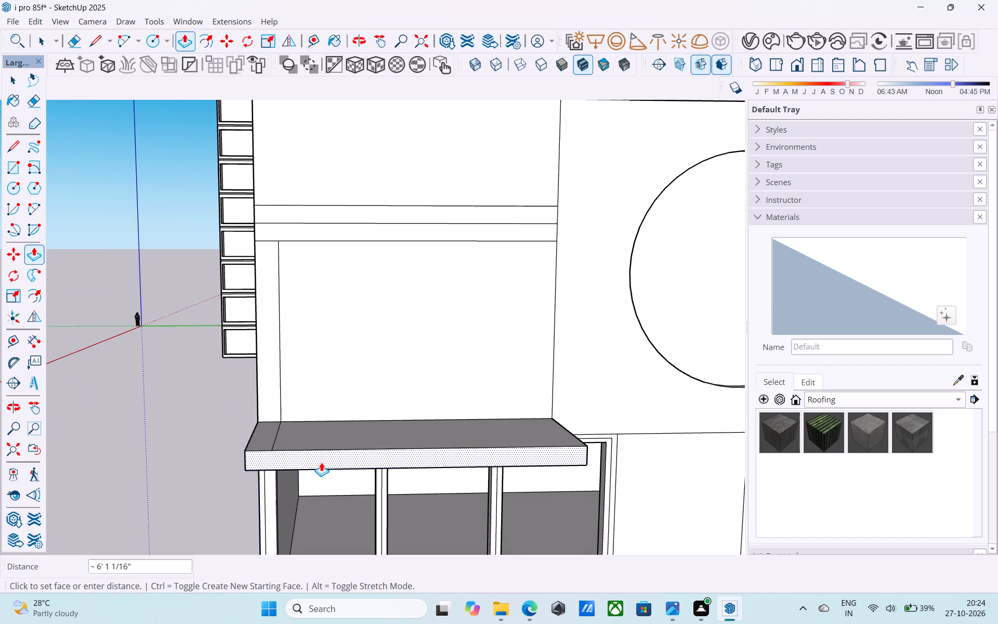
text(4')
key(Return)
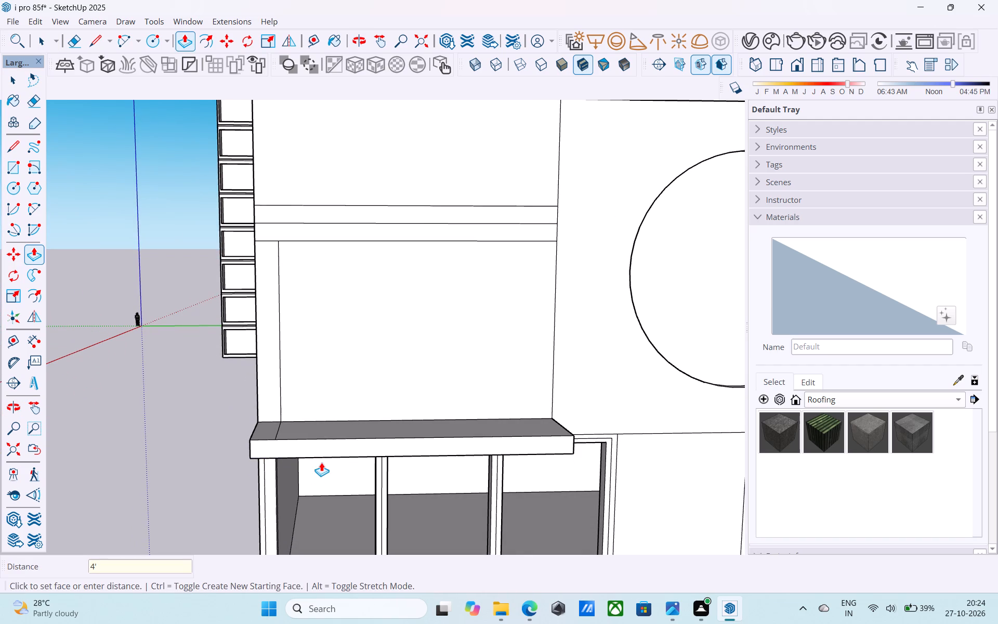
Examine the projecting ledge in relation to the whole building from the front, side, below and above.
scroll(321, 462, down, 2)
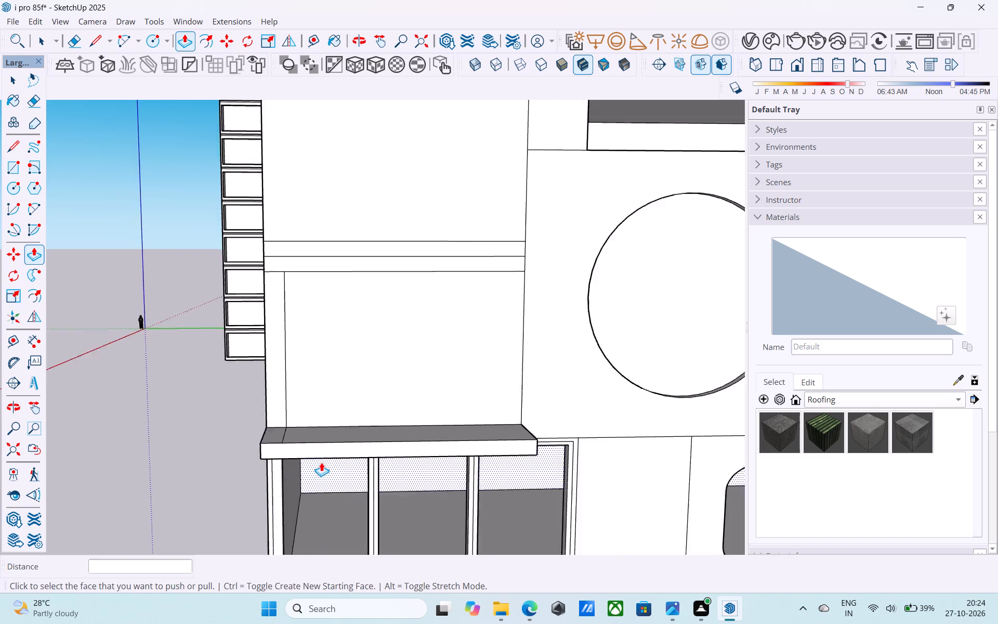
scroll(321, 462, down, 10)
middle_drag(304, 443, 299, 460)
middle_drag(549, 459, 524, 433)
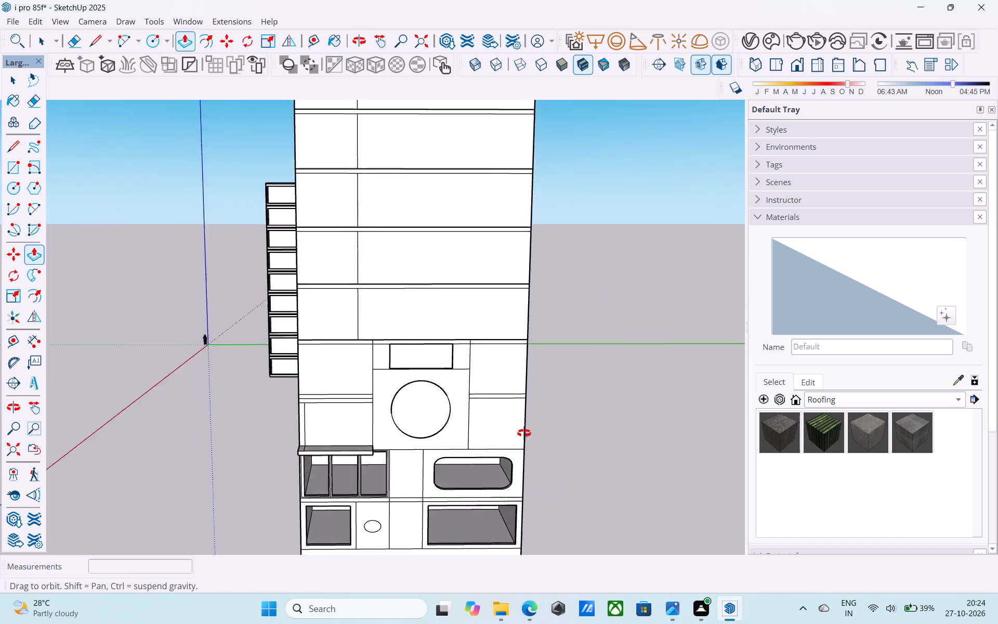
middle_drag(524, 433, 378, 379)
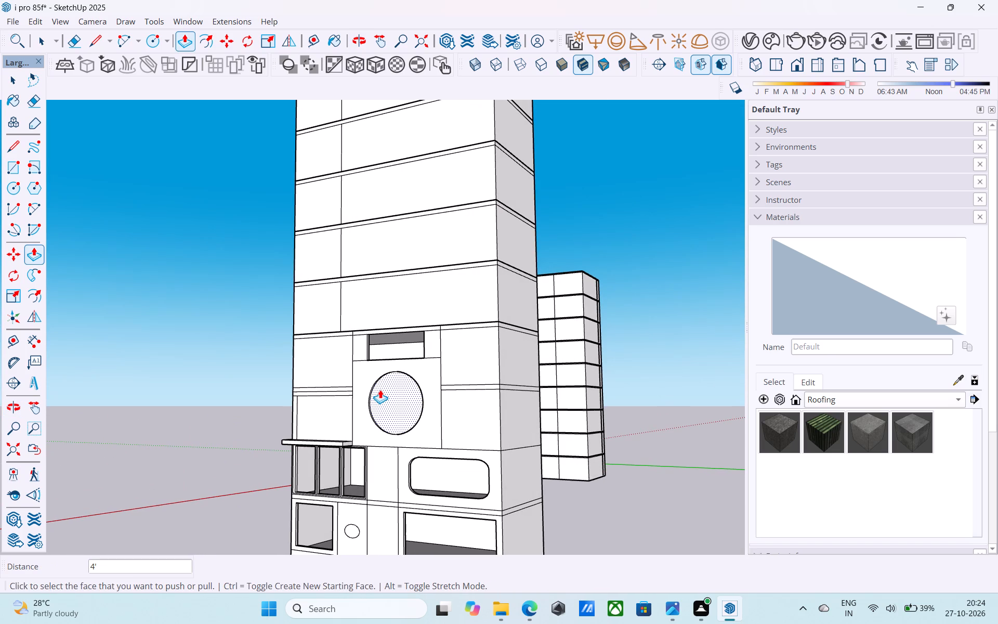
scroll(445, 391, down, 1)
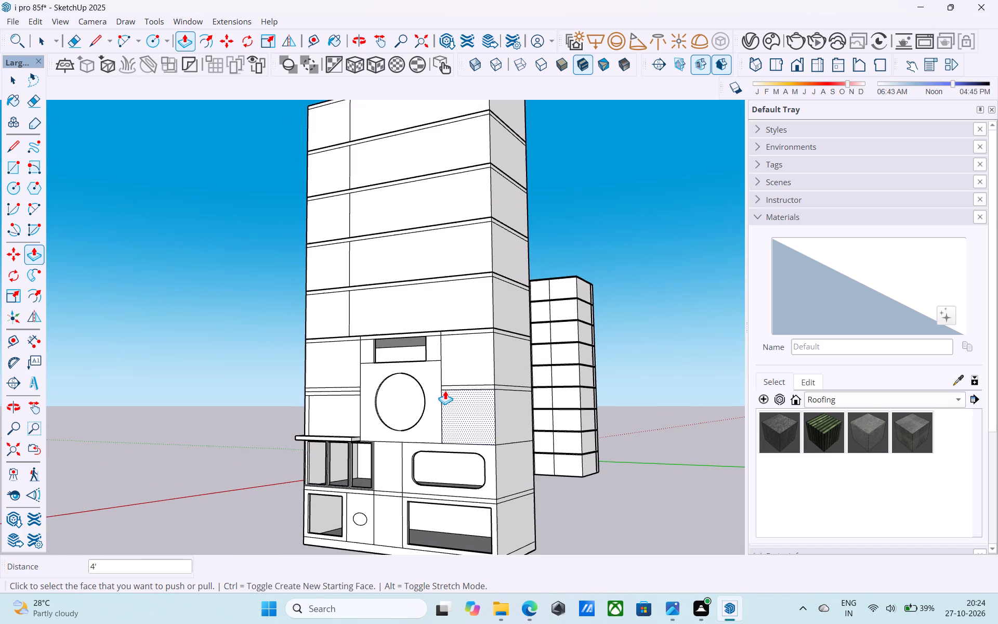
scroll(445, 391, down, 1)
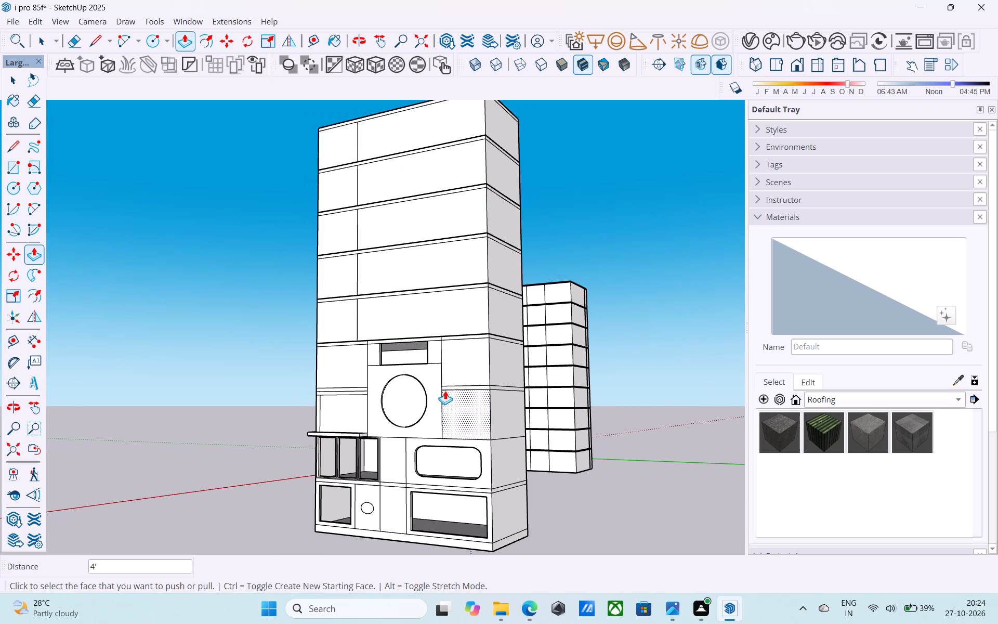
scroll(445, 391, down, 3)
middle_drag(439, 410, 455, 347)
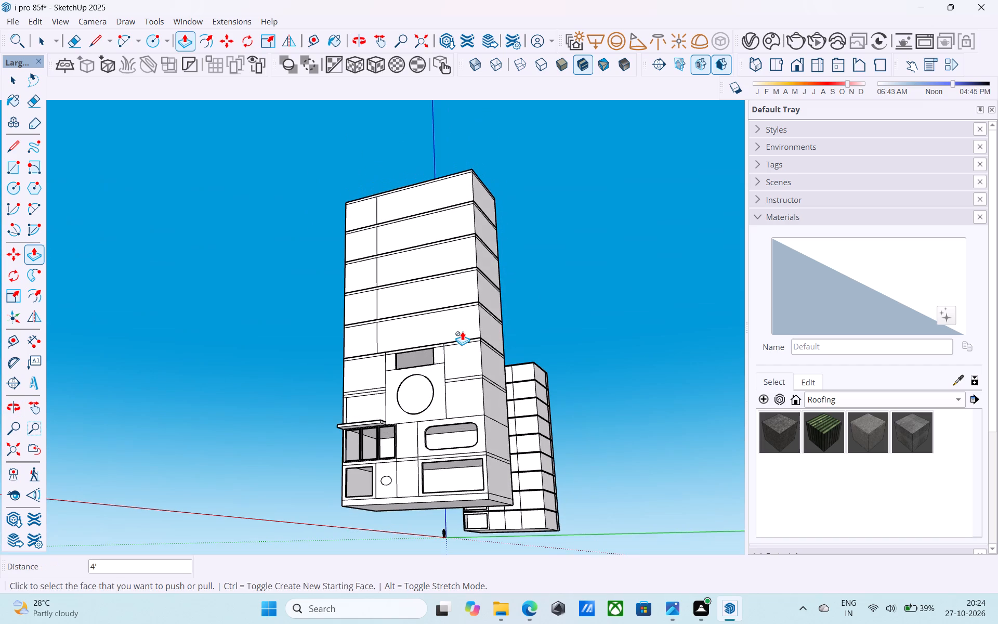
middle_drag(462, 332, 468, 374)
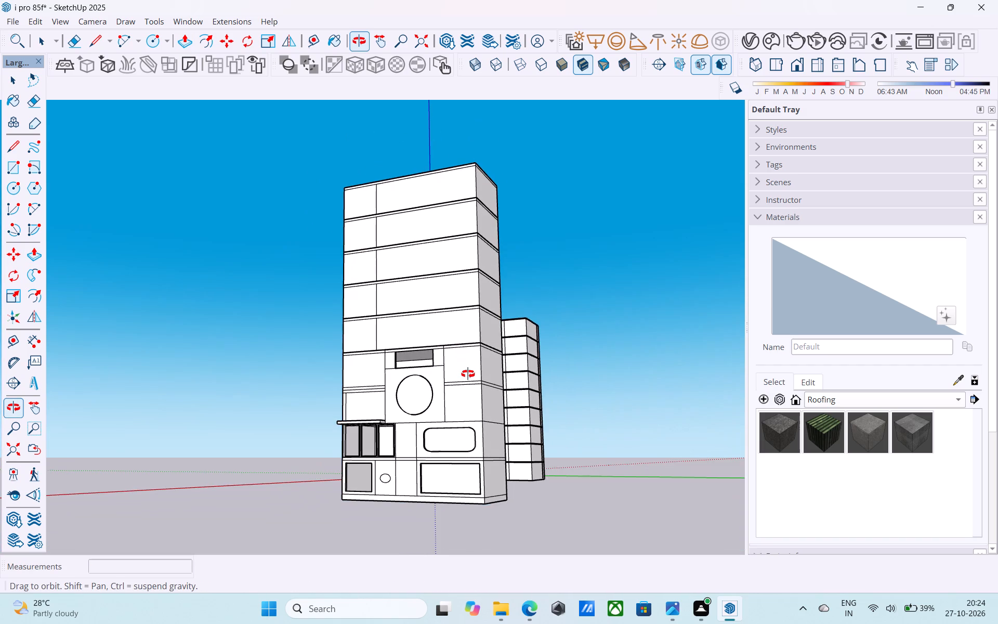
middle_drag(468, 374, 507, 513)
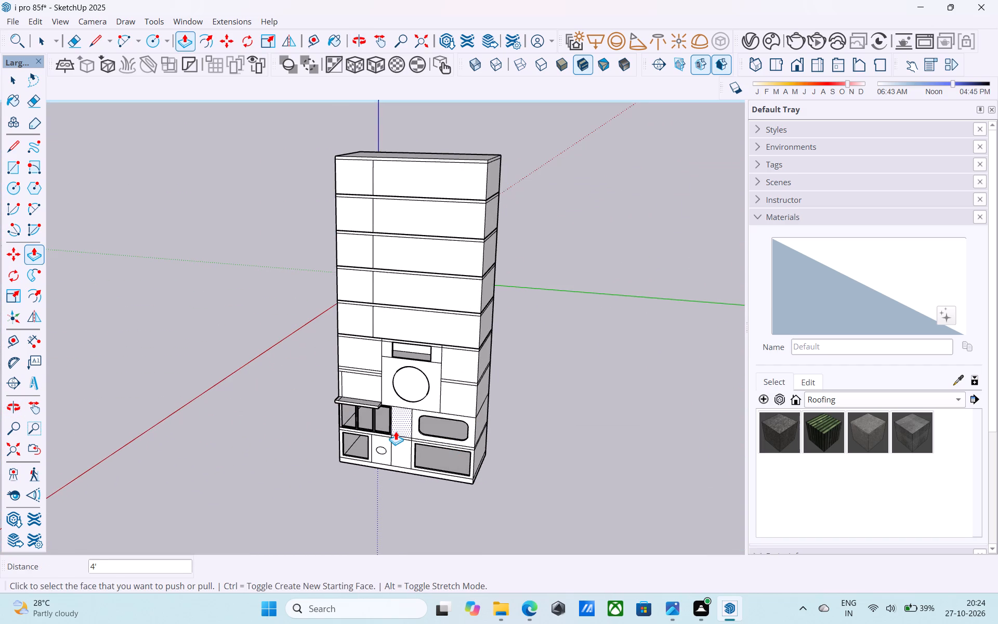
scroll(396, 431, up, 5)
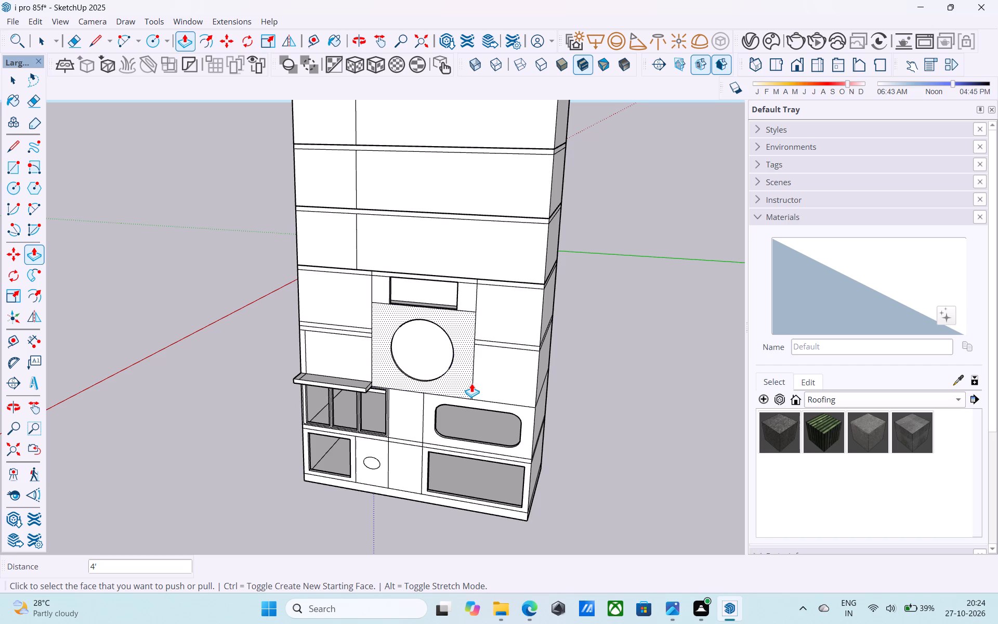
middle_drag(471, 383, 474, 355)
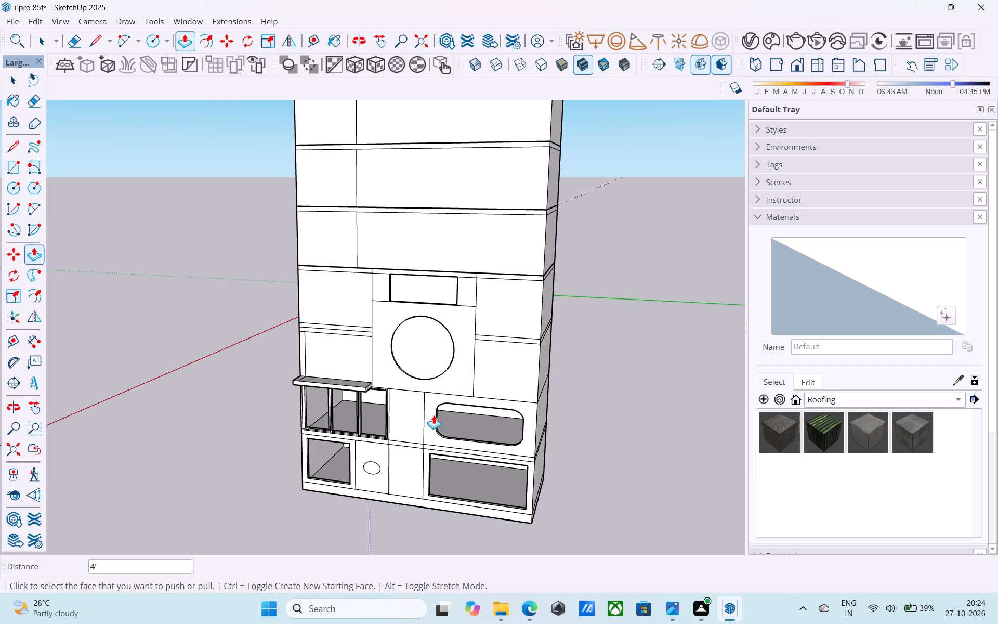
middle_drag(517, 407, 479, 420)
scroll(527, 391, down, 4)
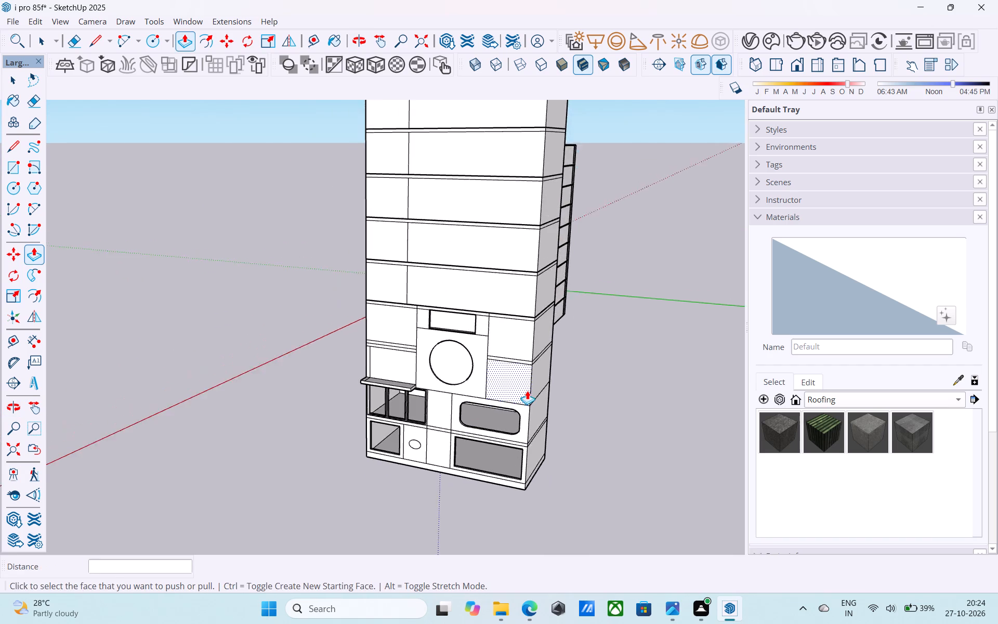
Draw a horizontal line about 36' 2" long from the ledge's top inner corner across the middle bay to the facade's right edge.
middle_drag(527, 391, 423, 357)
scroll(407, 390, up, 5)
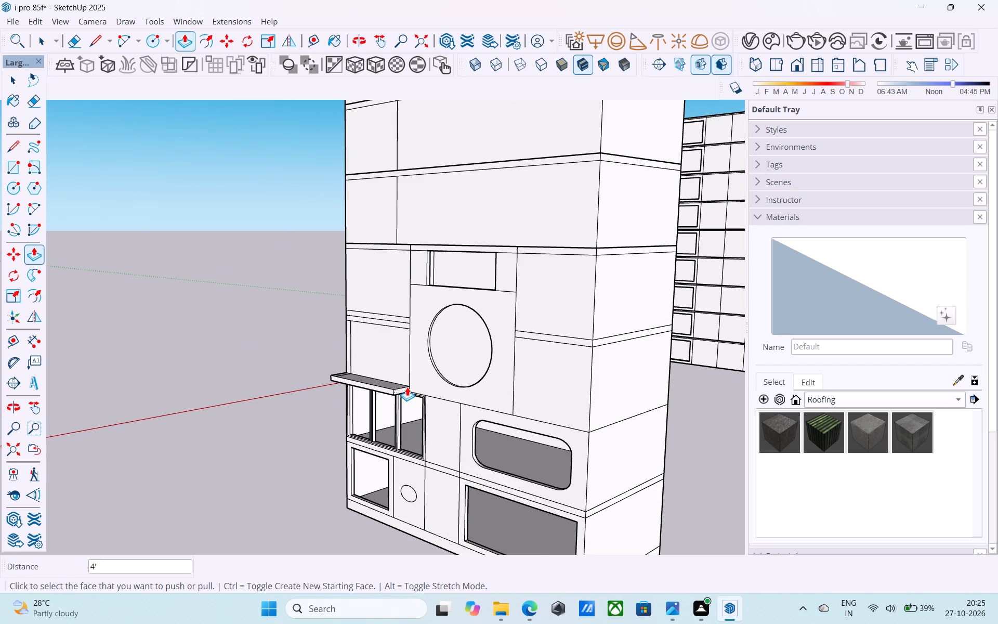
key(l)
scroll(407, 387, up, 6)
click(407, 387)
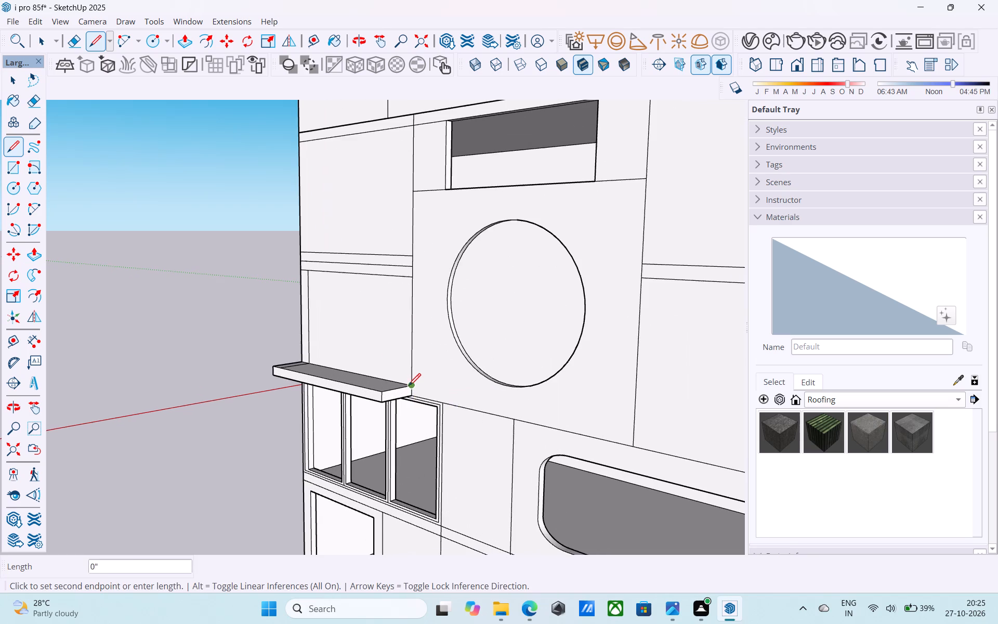
scroll(431, 393, down, 6)
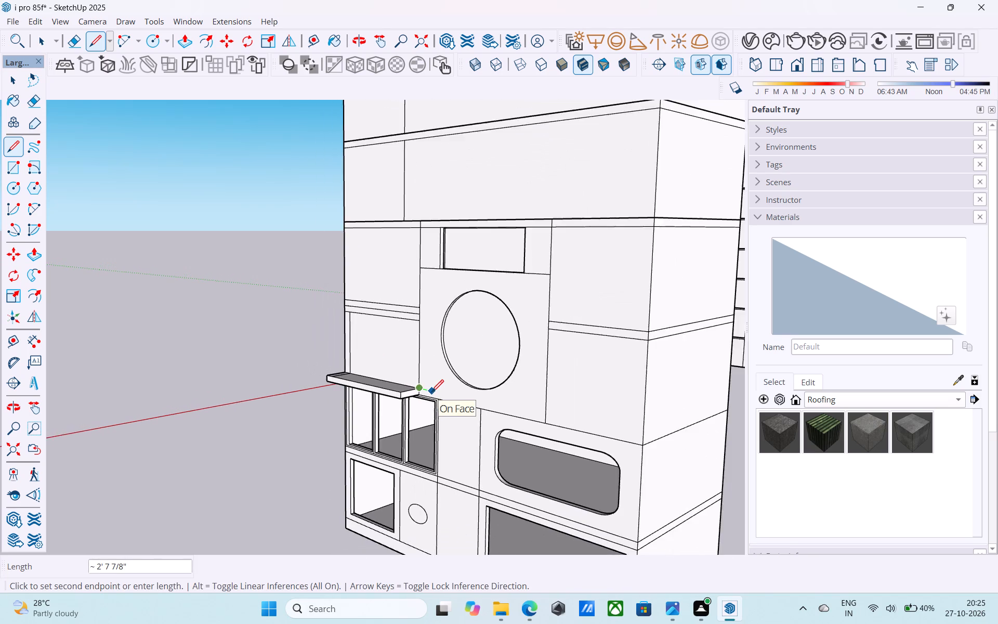
scroll(431, 393, down, 7)
middle_drag(431, 393, 462, 380)
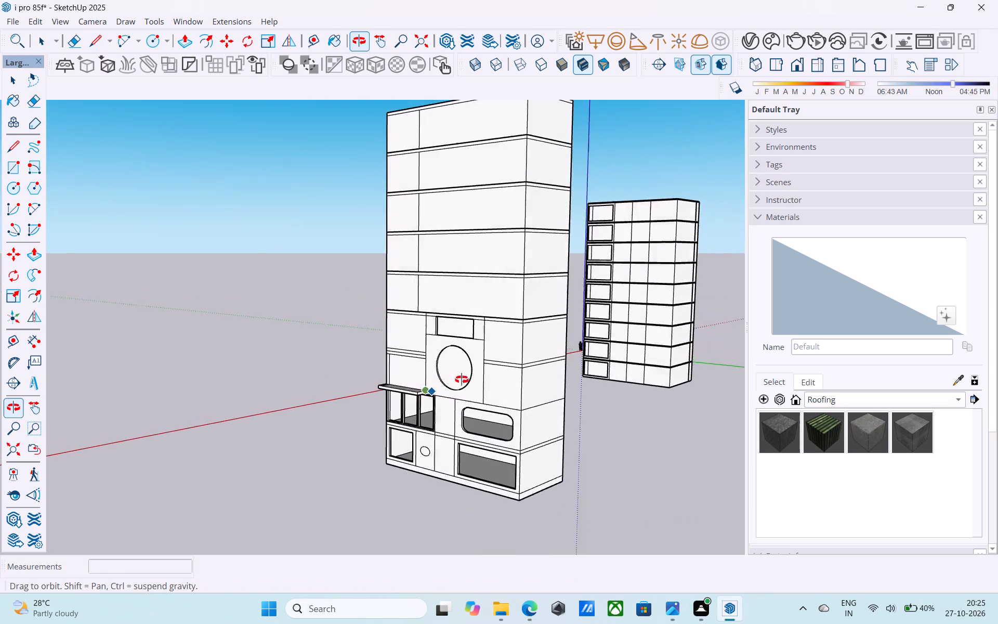
middle_drag(462, 380, 477, 384)
scroll(489, 388, up, 11)
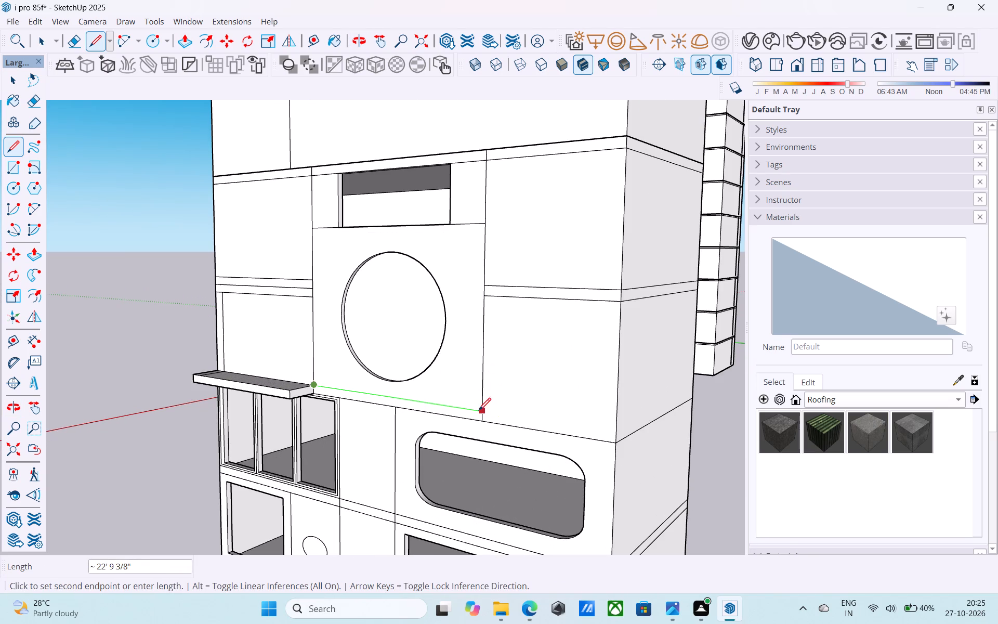
click(617, 431)
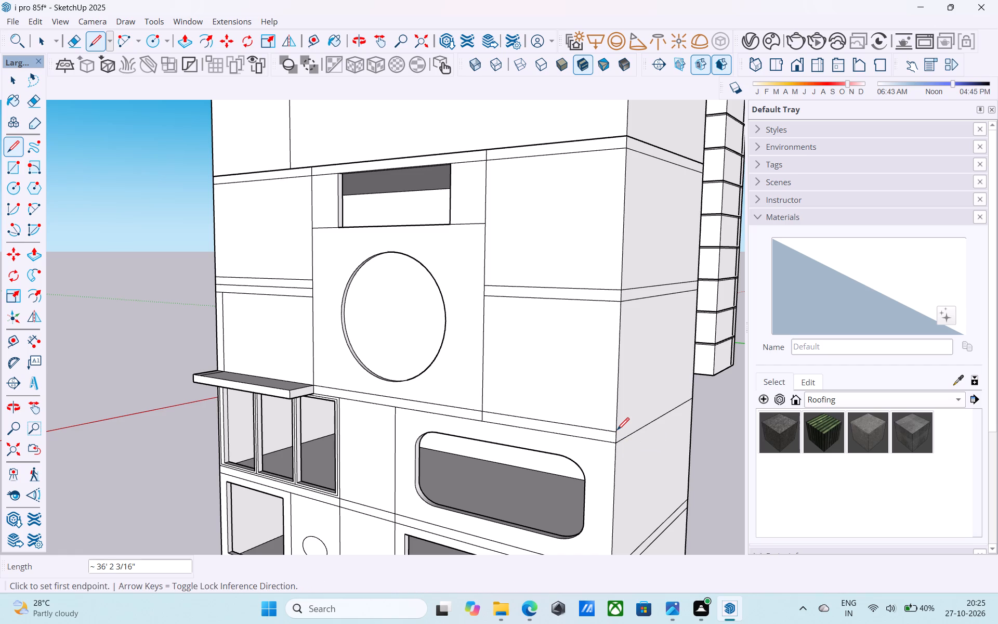
Erase the short vertical edge crossing the new horizontal strip below the middle bay's right side.
scroll(500, 421, down, 4)
middle_drag(499, 421, 555, 417)
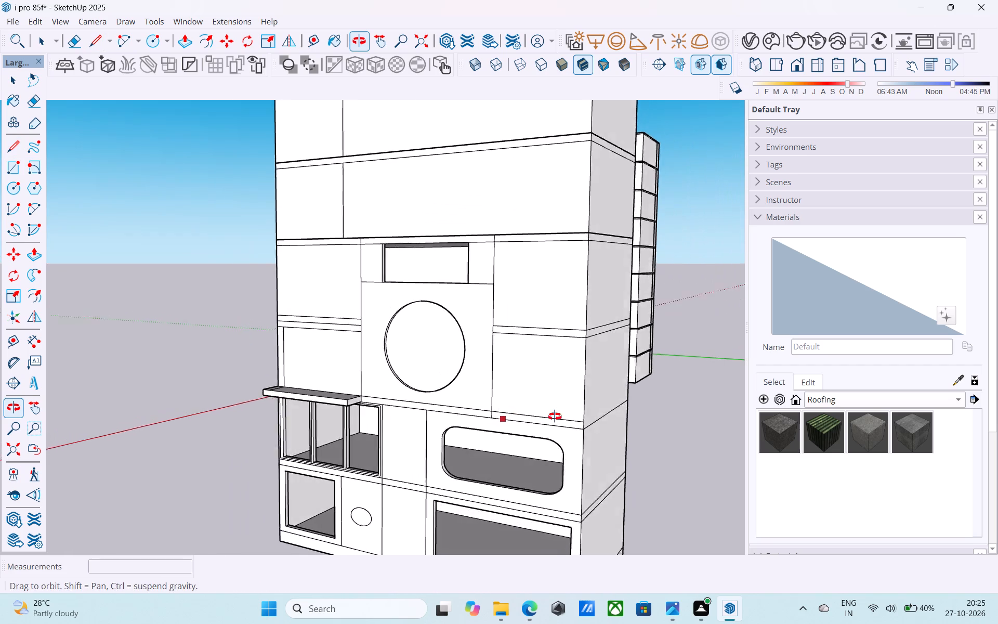
middle_drag(555, 417, 705, 407)
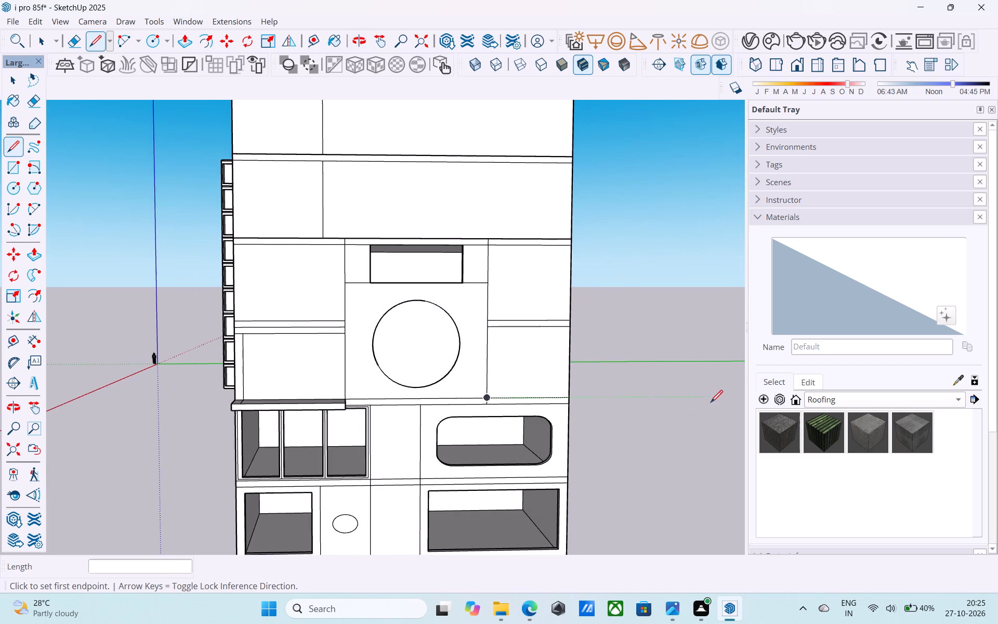
scroll(715, 404, down, 3)
scroll(650, 409, up, 5)
middle_drag(456, 414, 448, 411)
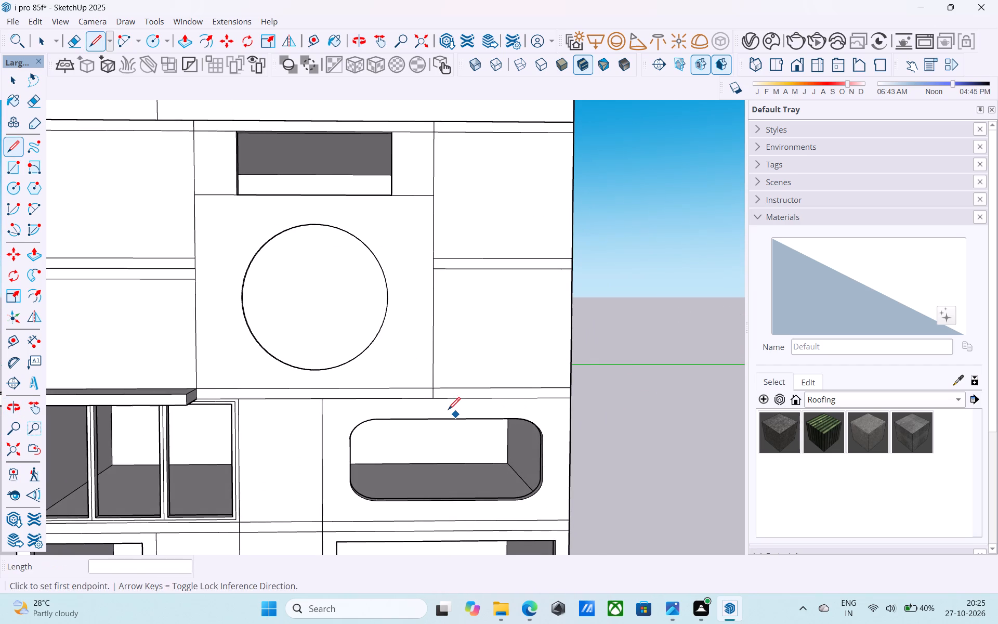
key(space)
scroll(448, 410, down, 5)
middle_drag(448, 410, 408, 400)
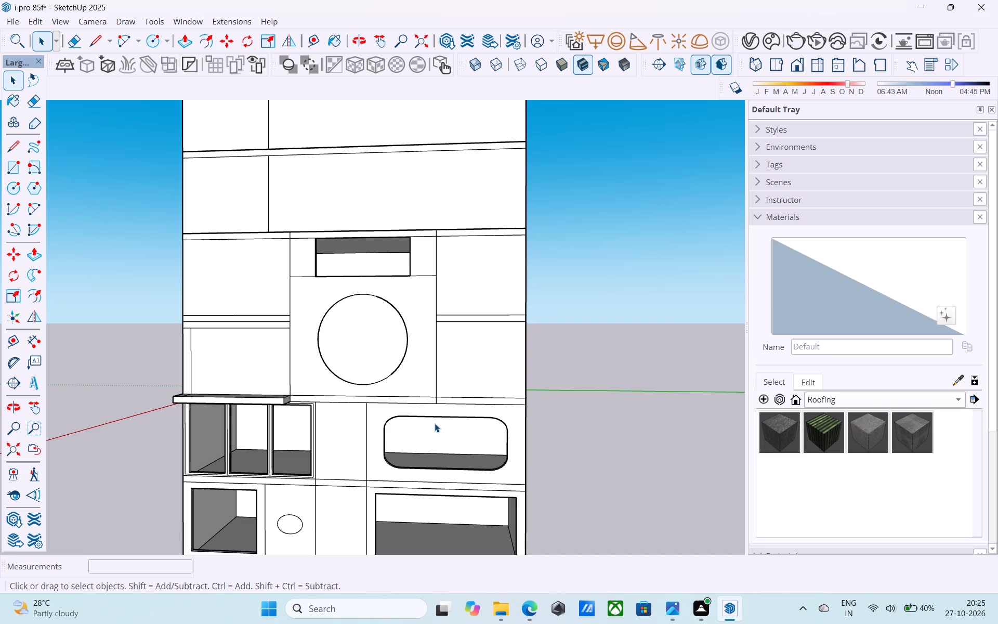
scroll(355, 414, up, 5)
key(e)
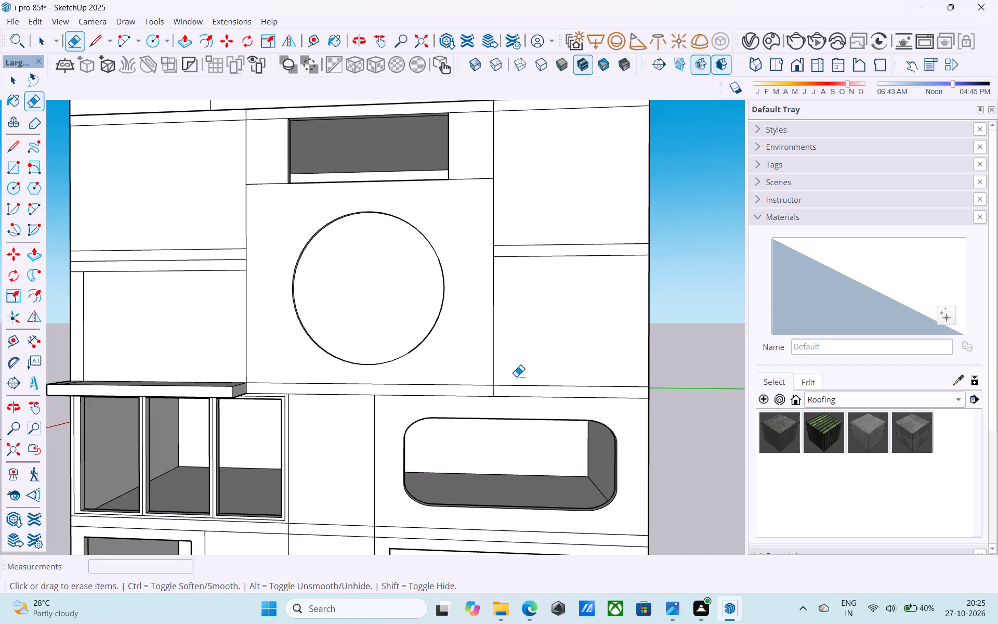
scroll(508, 386, up, 4)
click(489, 395)
Pull the strip below the middle and right bays out 4', flush with the existing ledge above the three framed openings.
key(space)
click(447, 392)
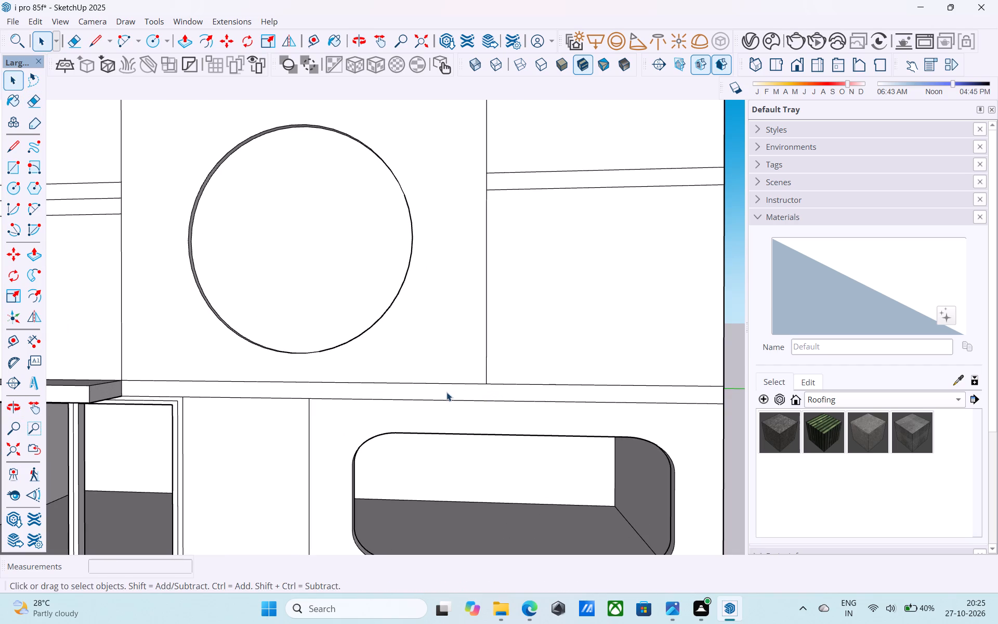
key(p)
click(447, 392)
scroll(444, 398, down, 3)
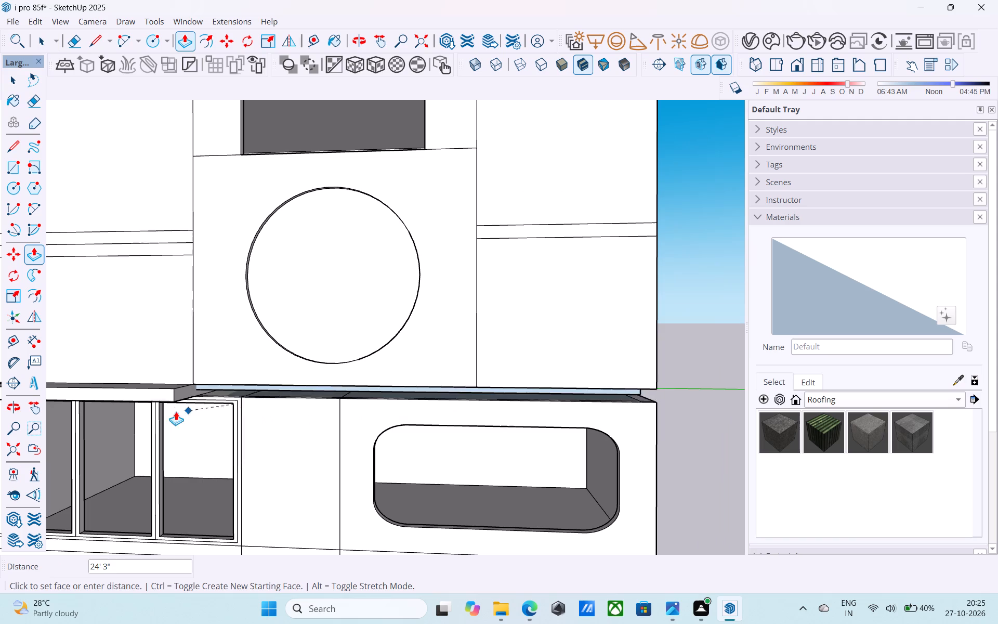
click(160, 400)
Draw a short vertical line across the ledge's front face, in line with the middle bay's right edge.
scroll(423, 378, down, 5)
middle_drag(423, 378, 433, 441)
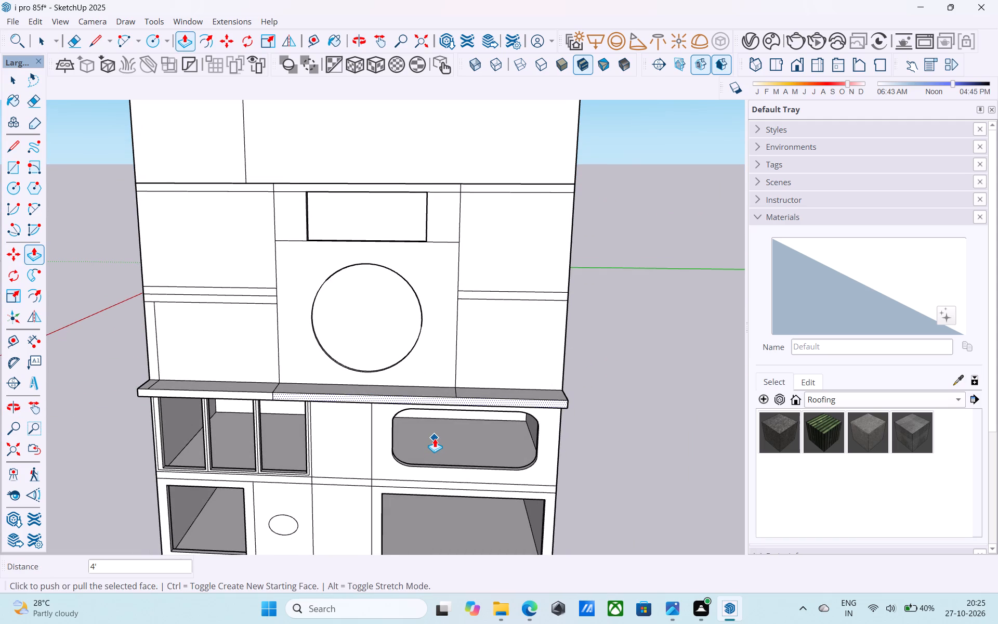
middle_drag(435, 438, 435, 431)
scroll(438, 427, up, 5)
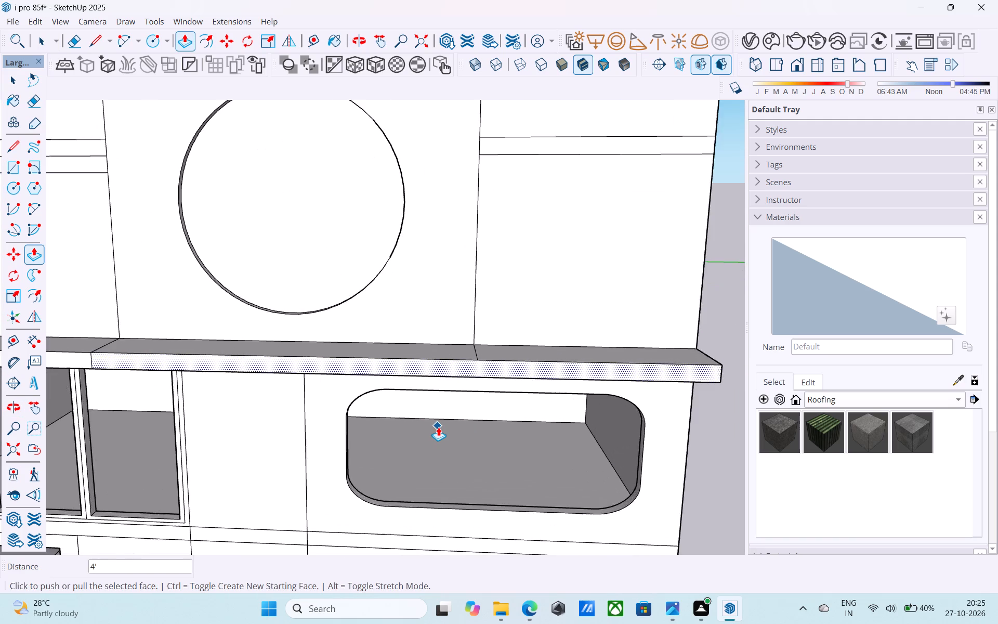
scroll(438, 427, down, 6)
middle_drag(438, 427, 444, 484)
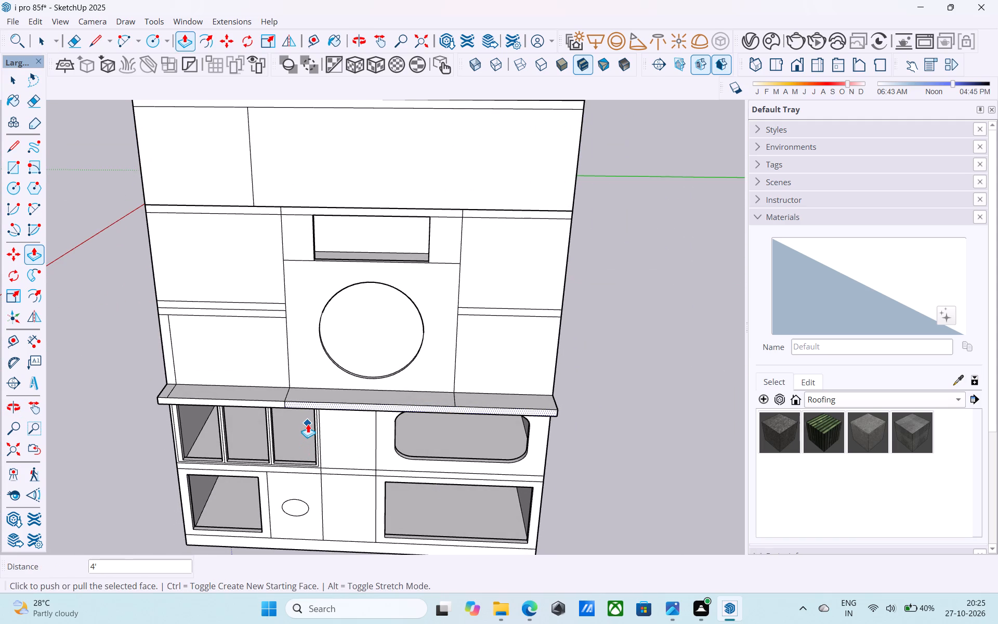
scroll(308, 423, up, 2)
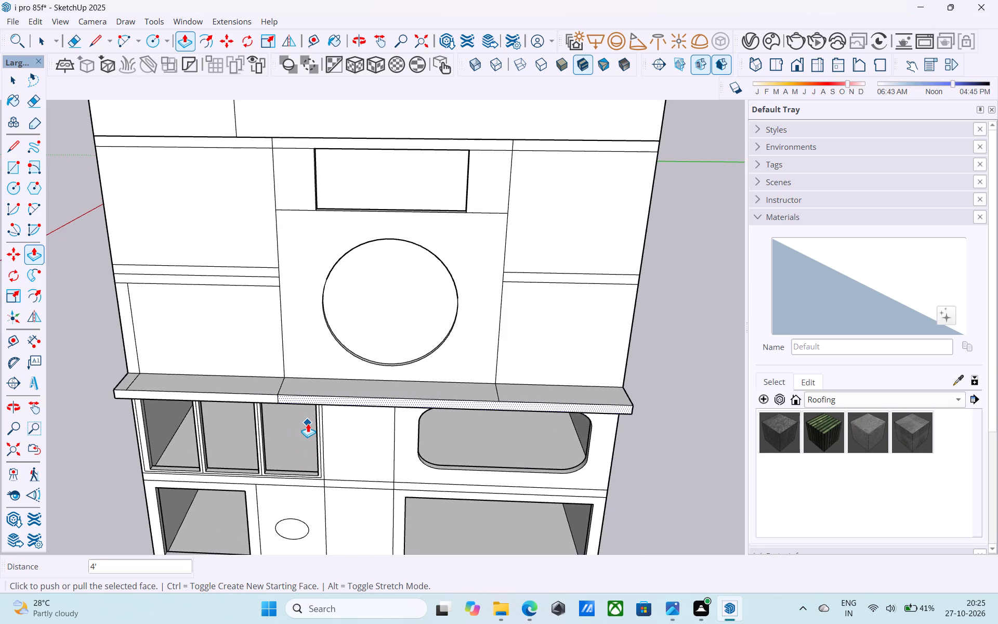
scroll(308, 423, up, 4)
scroll(308, 423, down, 5)
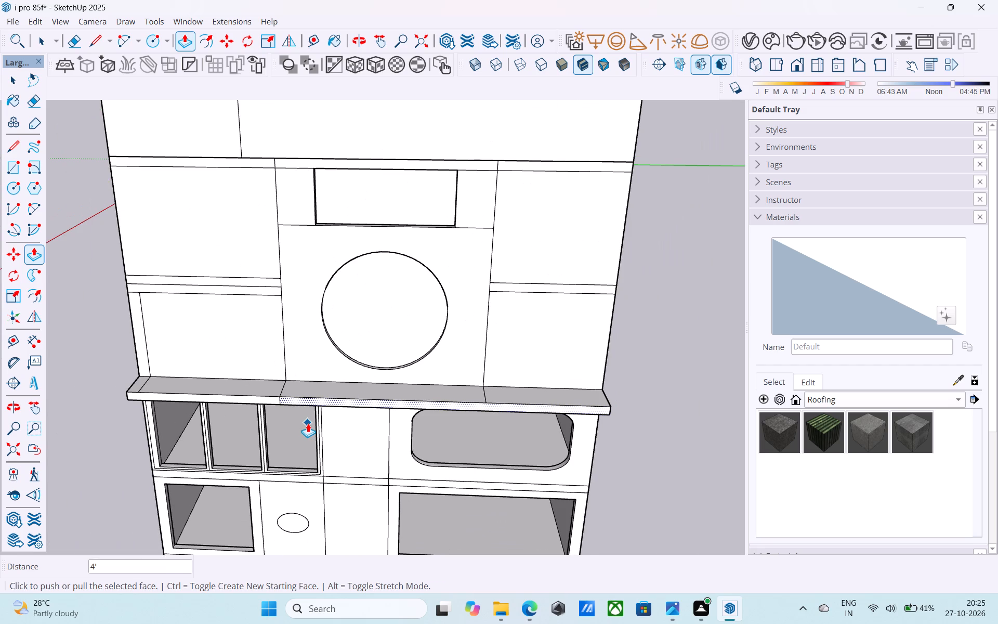
scroll(352, 424, up, 3)
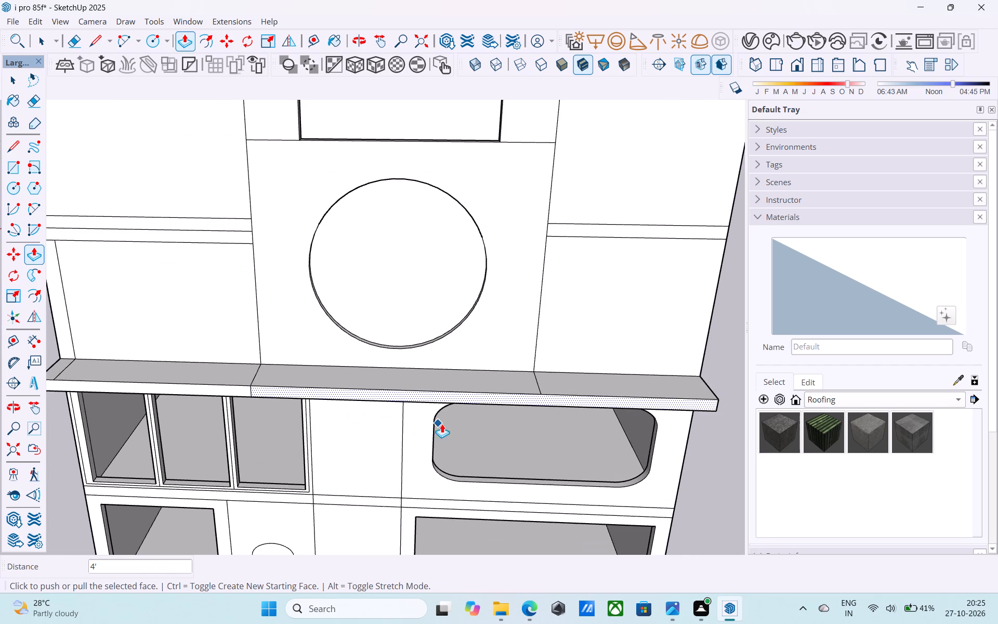
key(space)
key(l)
scroll(537, 398, up, 3)
click(545, 392)
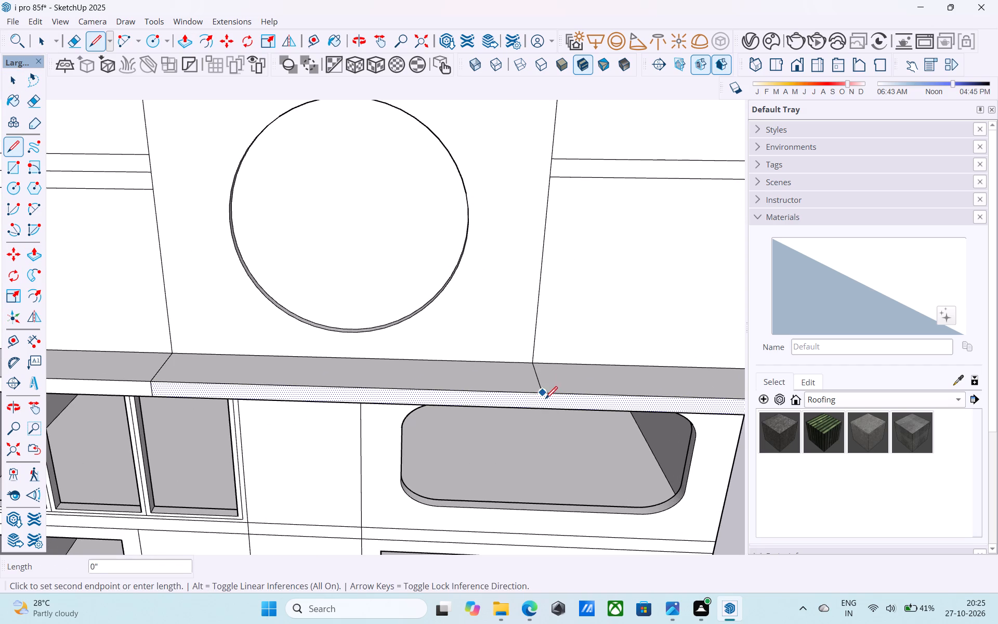
click(545, 408)
Push the ledge's front face below the middle bay back 1'.
scroll(424, 417, up, 5)
key(space)
click(430, 383)
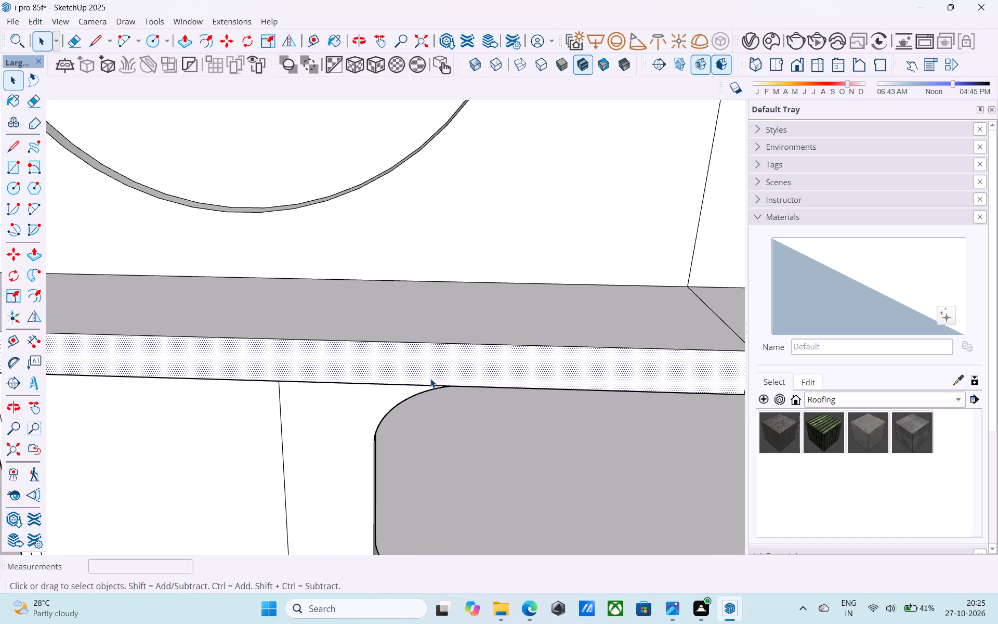
key(p)
click(430, 378)
text(1')
key(Return)
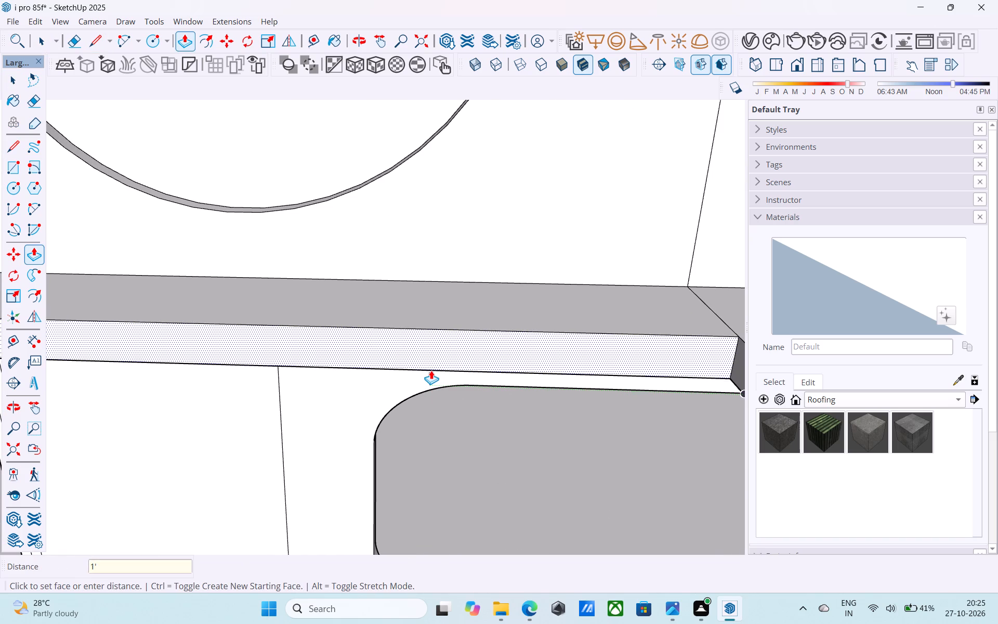
key(space)
Examine the stepped ledge in relation to the whole building from above, below, the front and the side.
scroll(429, 369, down, 15)
middle_drag(429, 368, 457, 509)
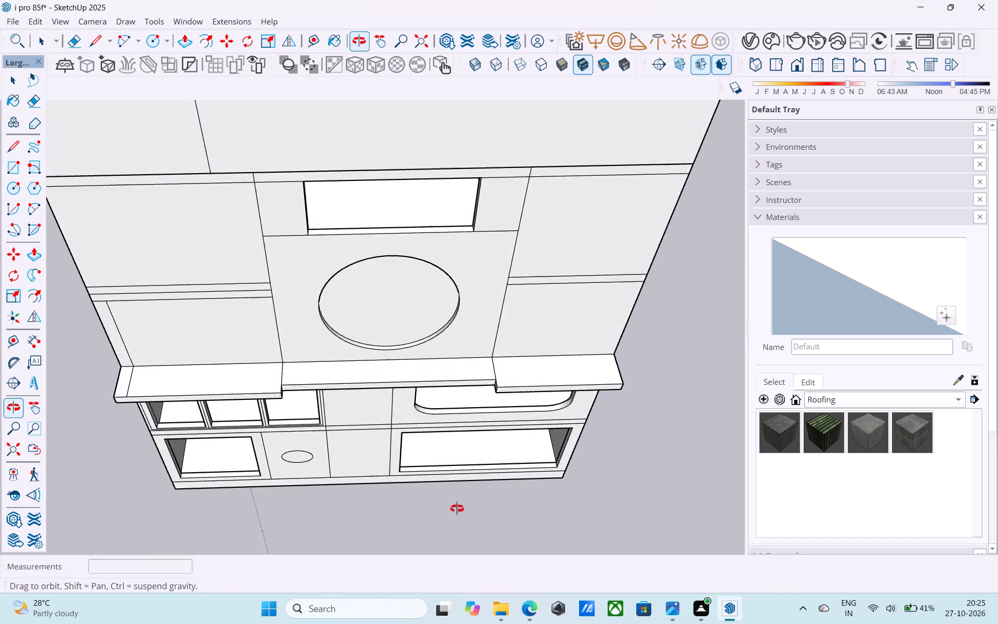
middle_drag(457, 509, 463, 137)
middle_drag(466, 270, 449, 257)
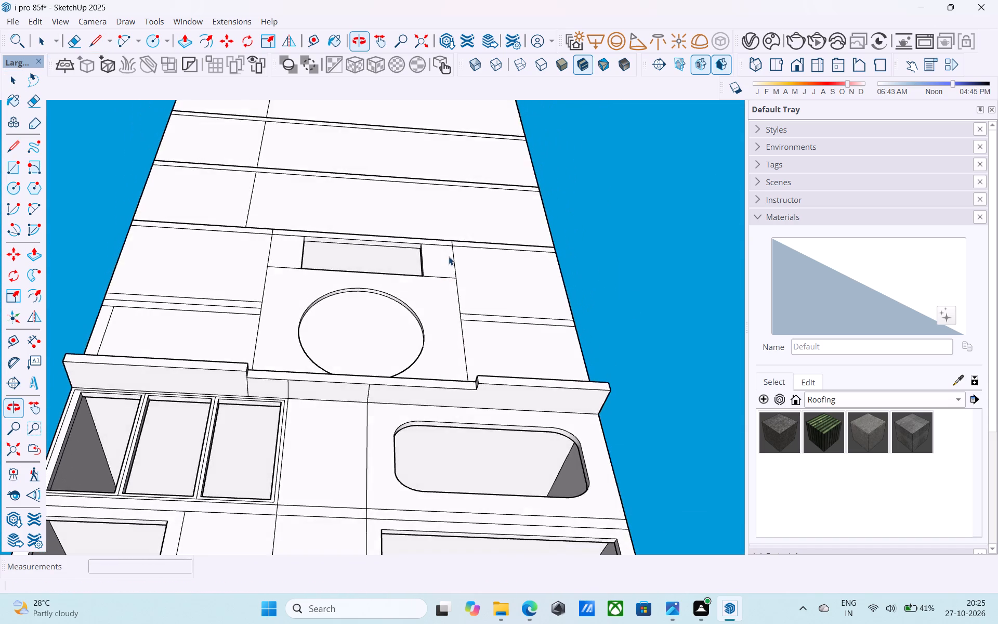
scroll(447, 253, down, 9)
middle_drag(446, 255, 444, 480)
scroll(452, 351, up, 3)
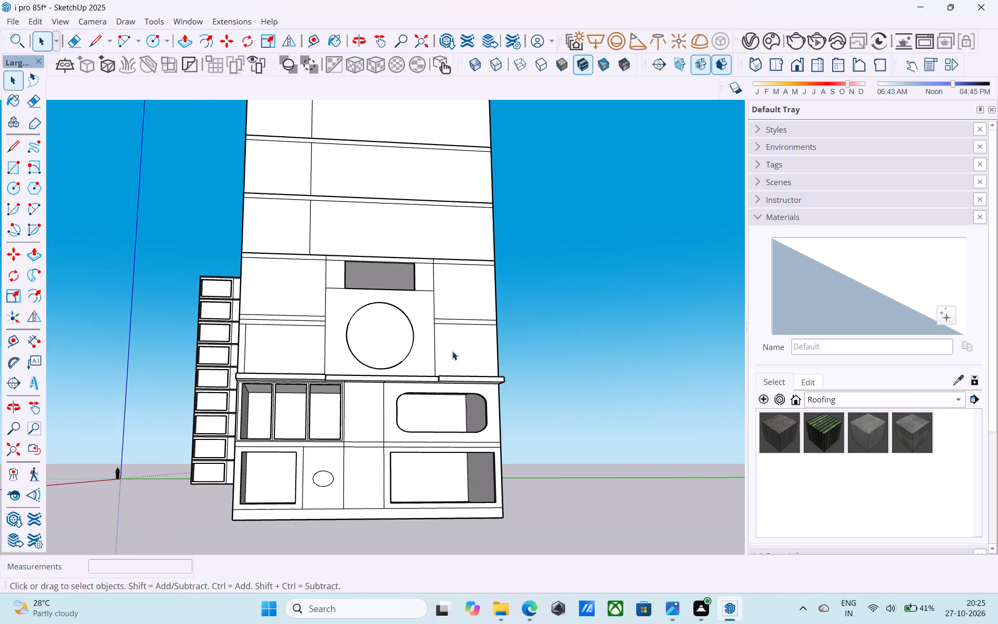
middle_drag(452, 351, 296, 431)
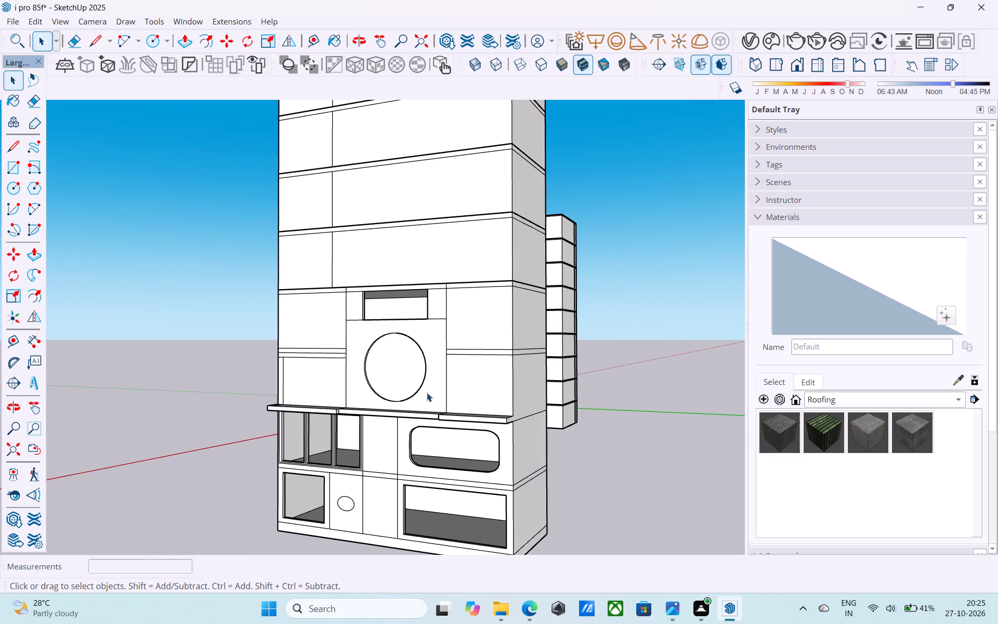
shift+middle_drag(428, 393, 235, 439)
middle_drag(399, 449, 520, 489)
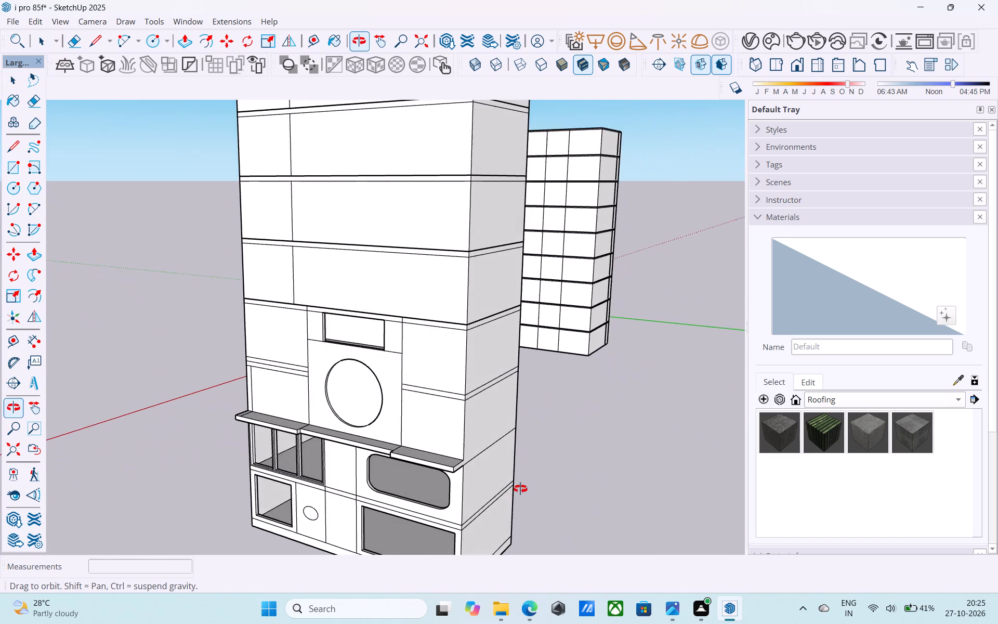
middle_drag(520, 489, 534, 489)
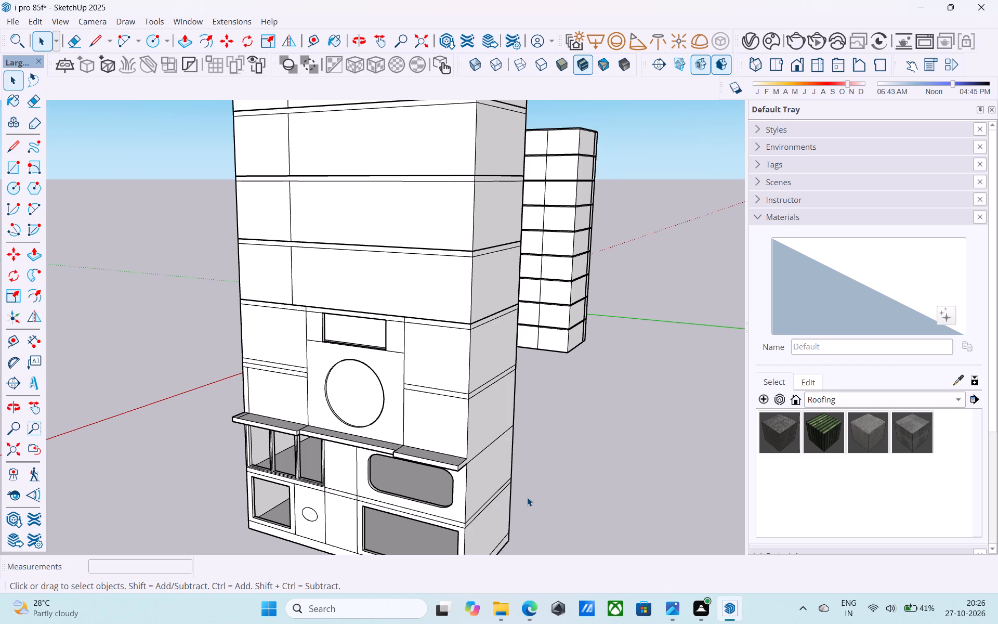
Draw a 25' line across the building's right side wall from the ledge's top inner corner to the wall's rear edge.
middle_drag(527, 497, 386, 513)
key(l)
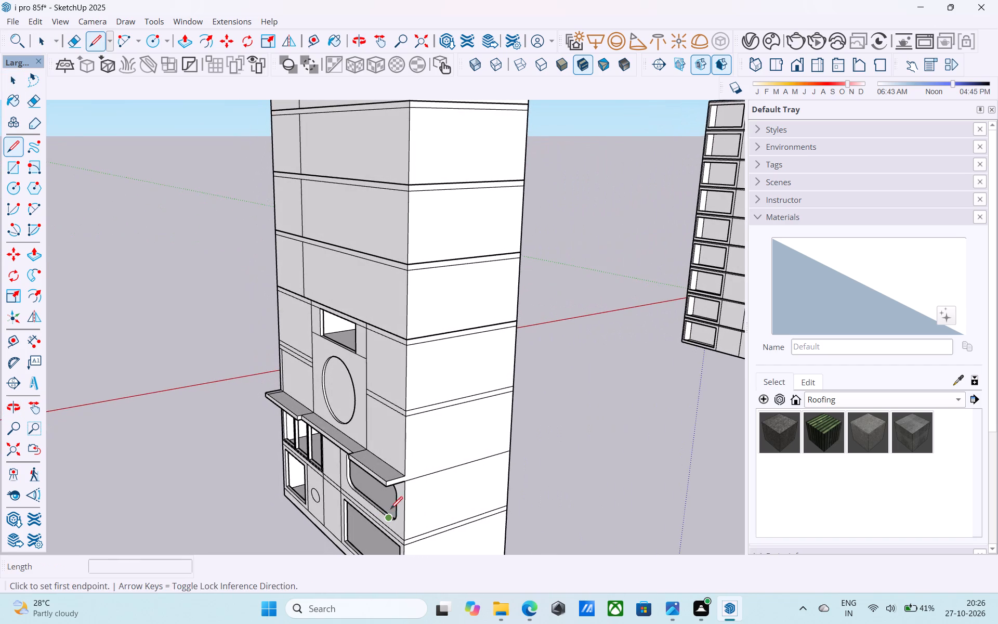
scroll(405, 492, up, 8)
click(405, 461)
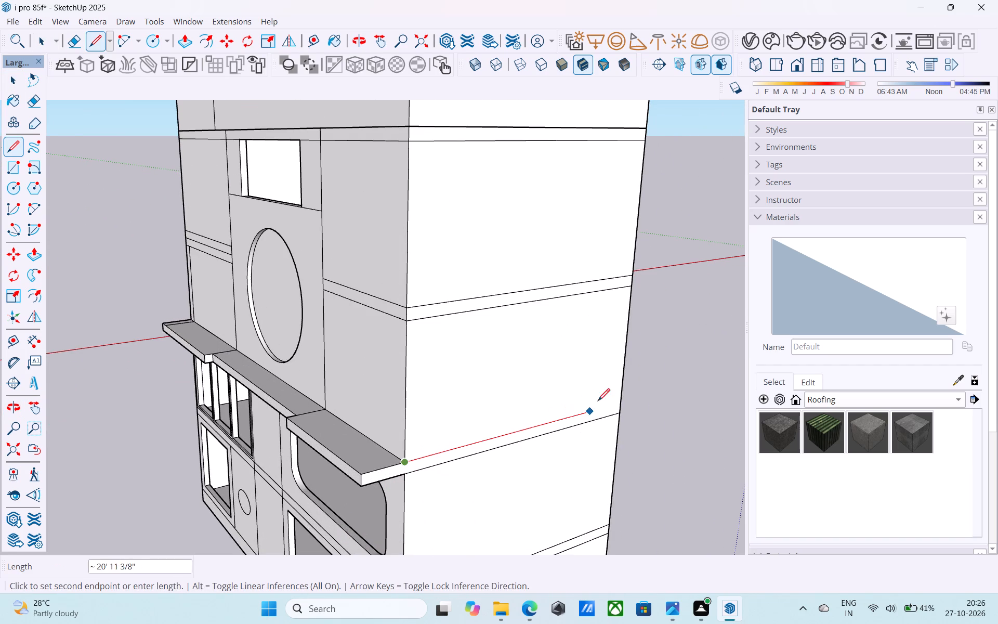
click(622, 401)
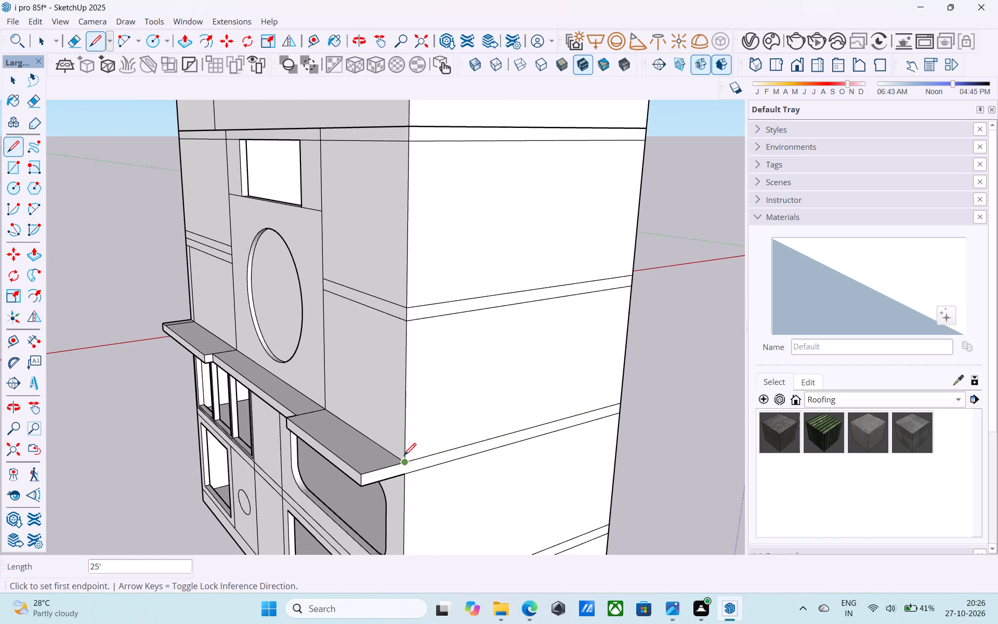
key(space)
Draw a 1' vertical line at the building corner, between the ledge's end face and the new side strip.
key(l)
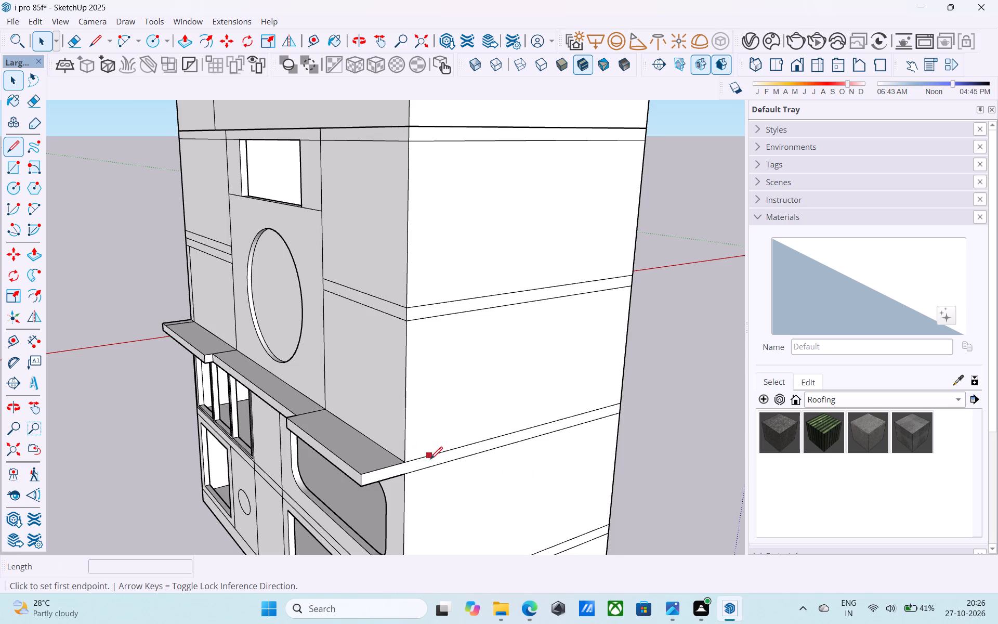
scroll(430, 461, up, 6)
click(392, 463)
click(390, 486)
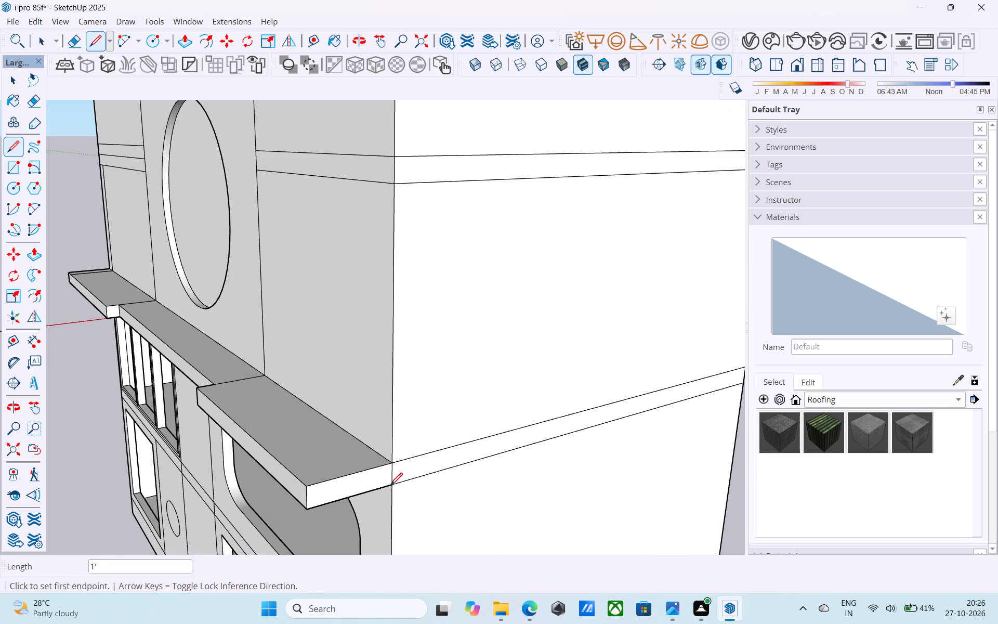
key(space)
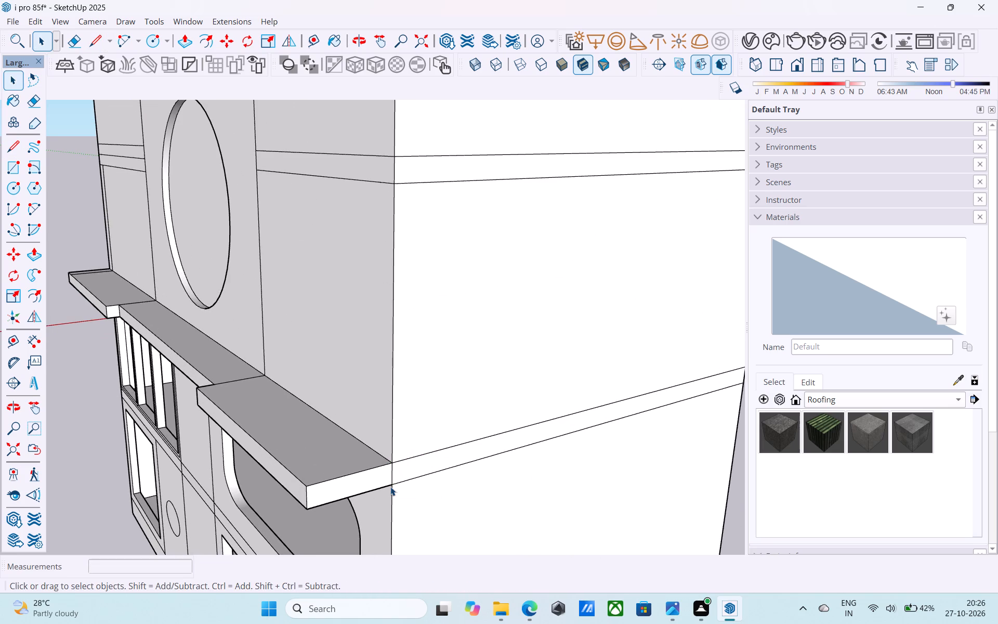
Copy the vertical corner line 12' along the side wall strip.
click(391, 481)
key(m)
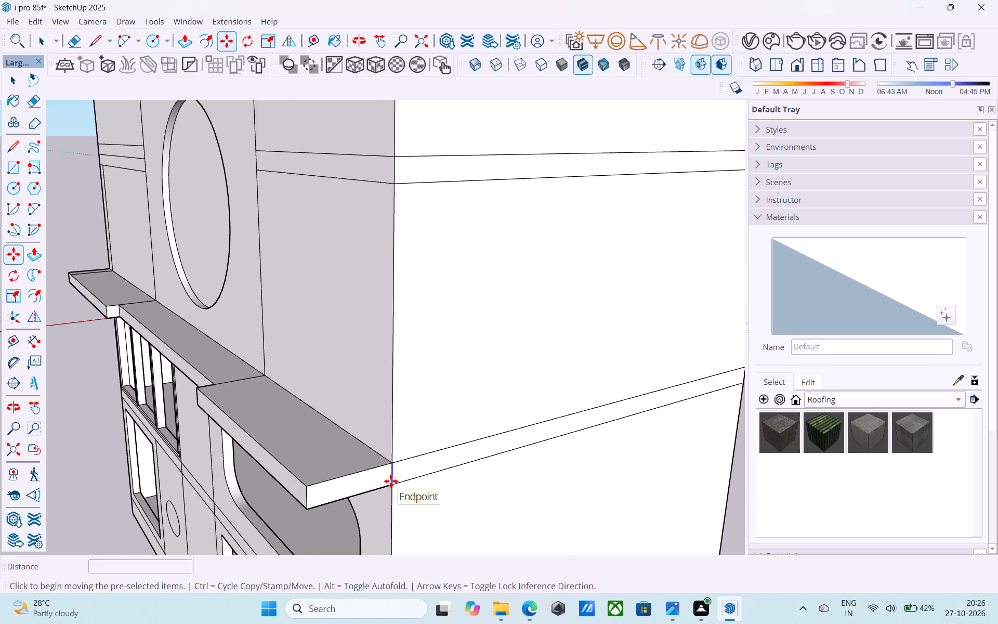
click(391, 485)
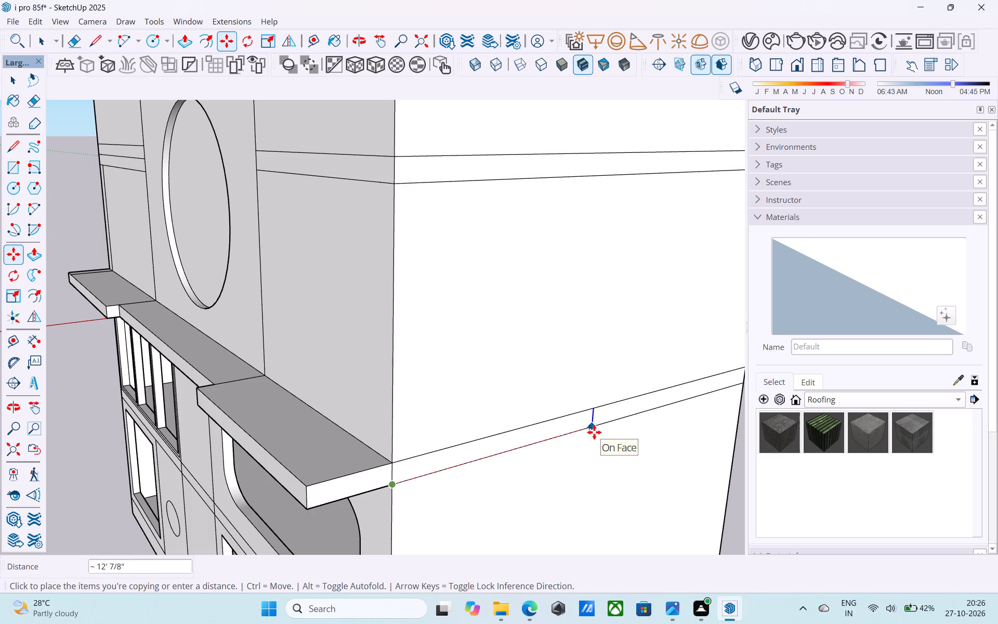
text(12')
key(Return)
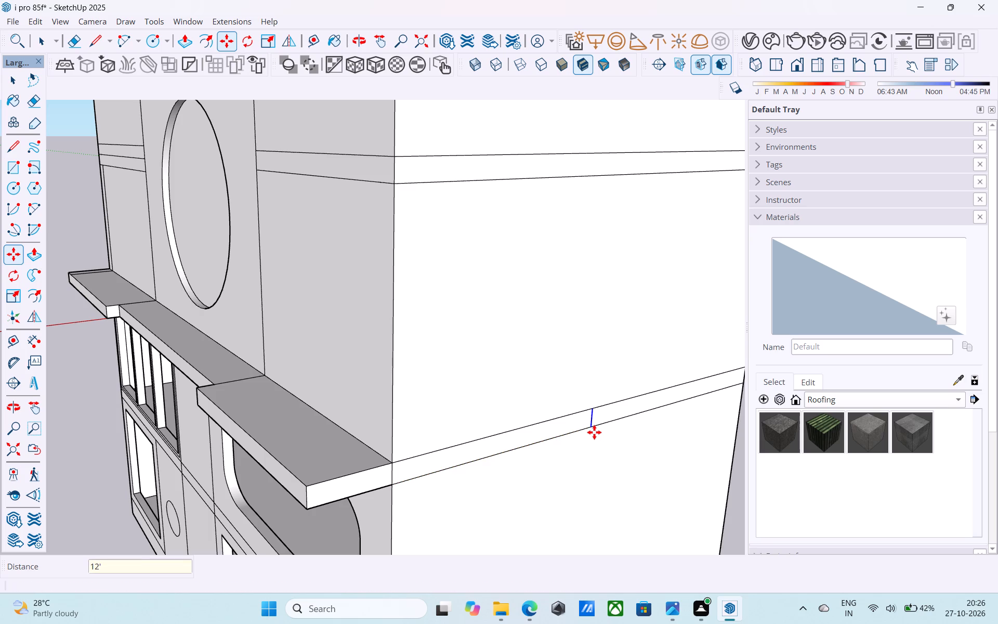
Erase the vertical corner line separating the ledge's end face from the side wall strip.
scroll(589, 432, down, 6)
middle_drag(486, 452, 475, 491)
scroll(475, 491, up, 4)
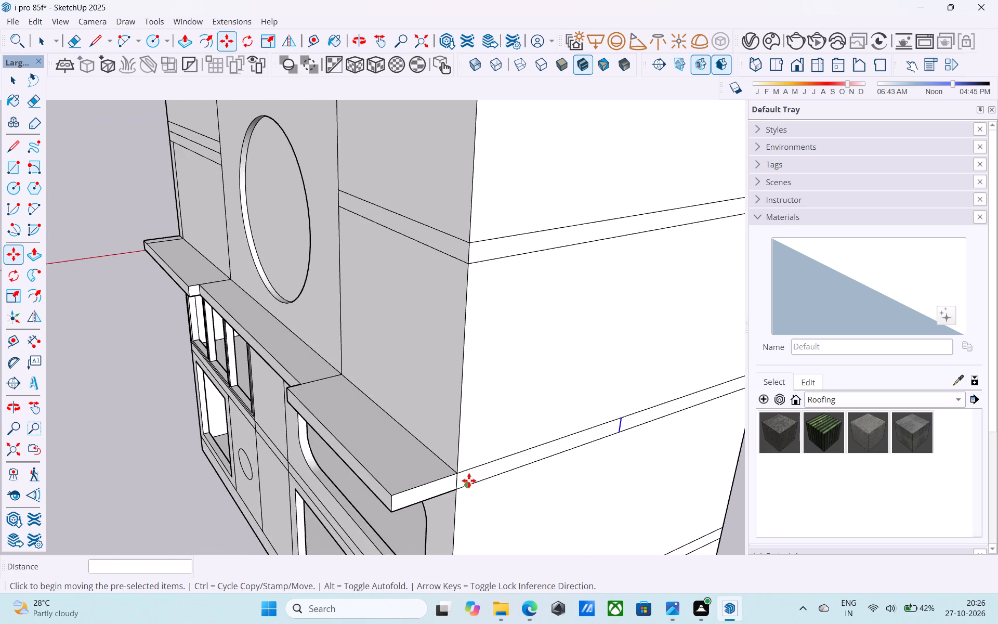
scroll(469, 480, up, 4)
key(space)
key(e)
drag(462, 483, 445, 487)
Pull the joined ledge end and side strip face 4' out from the side wall.
key(space)
click(444, 487)
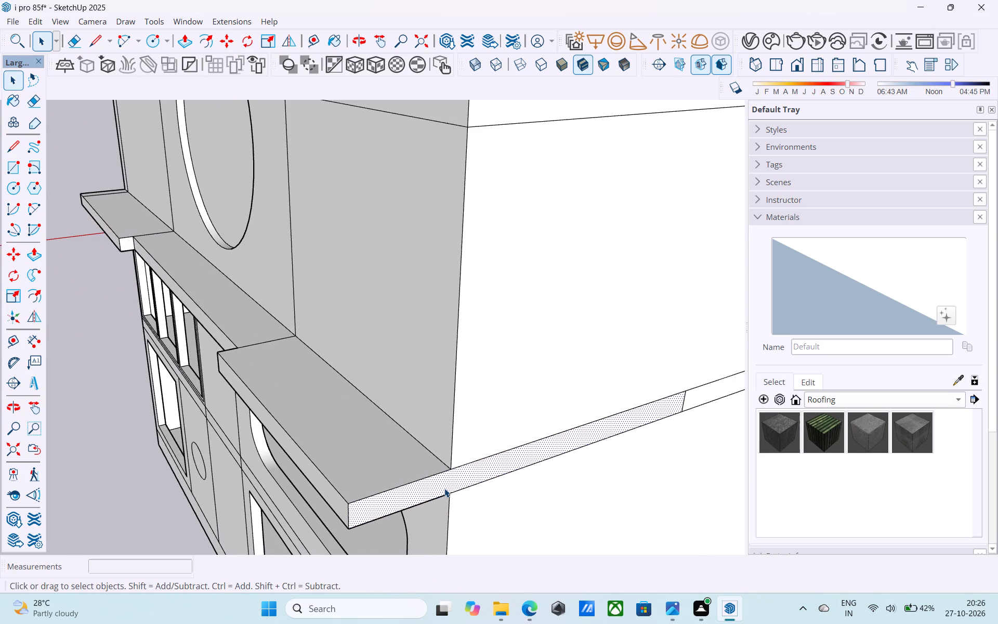
key(p)
click(444, 488)
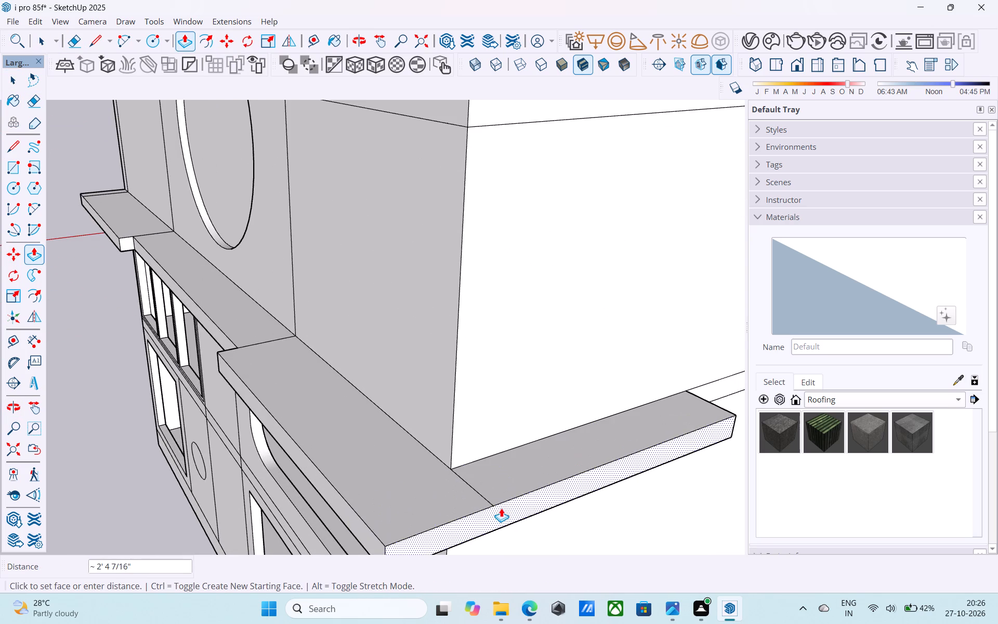
scroll(464, 441, down, 6)
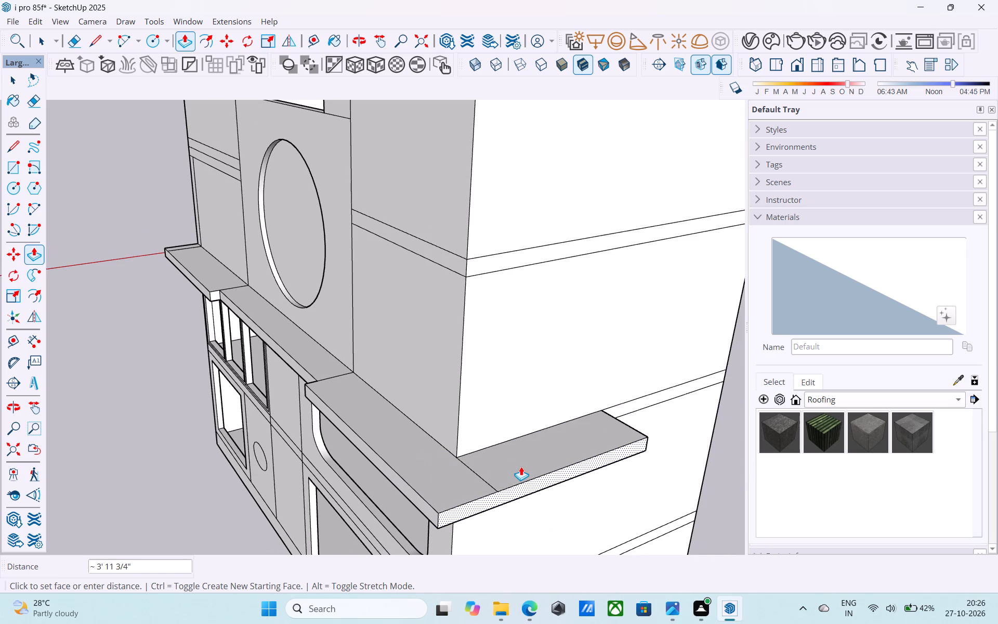
scroll(521, 466, up, 4)
text(4')
key(Return)
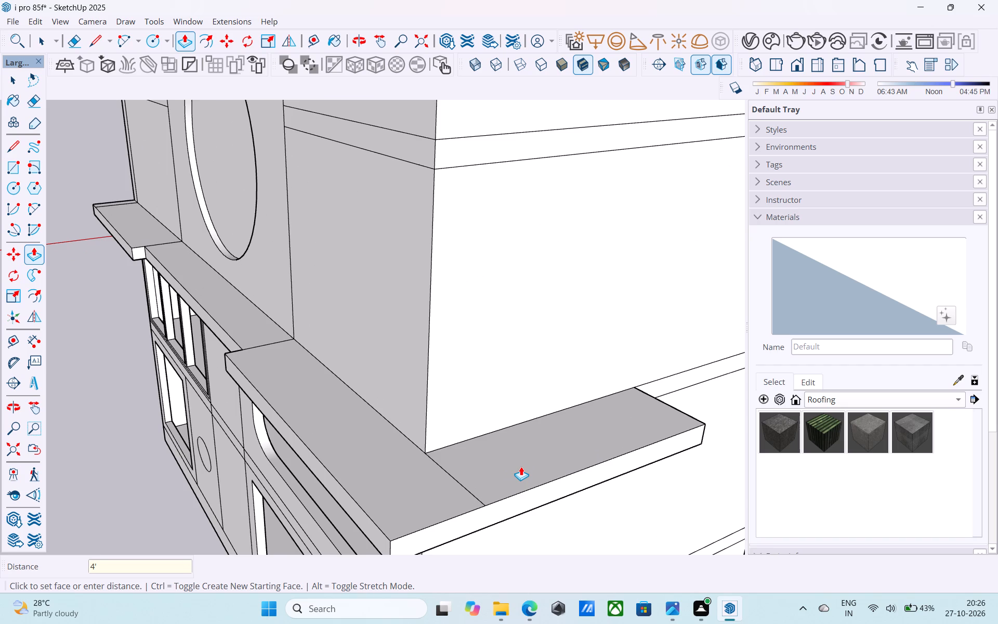
Erase the leftover seam line on top of the ledge at the building corner.
key(e)
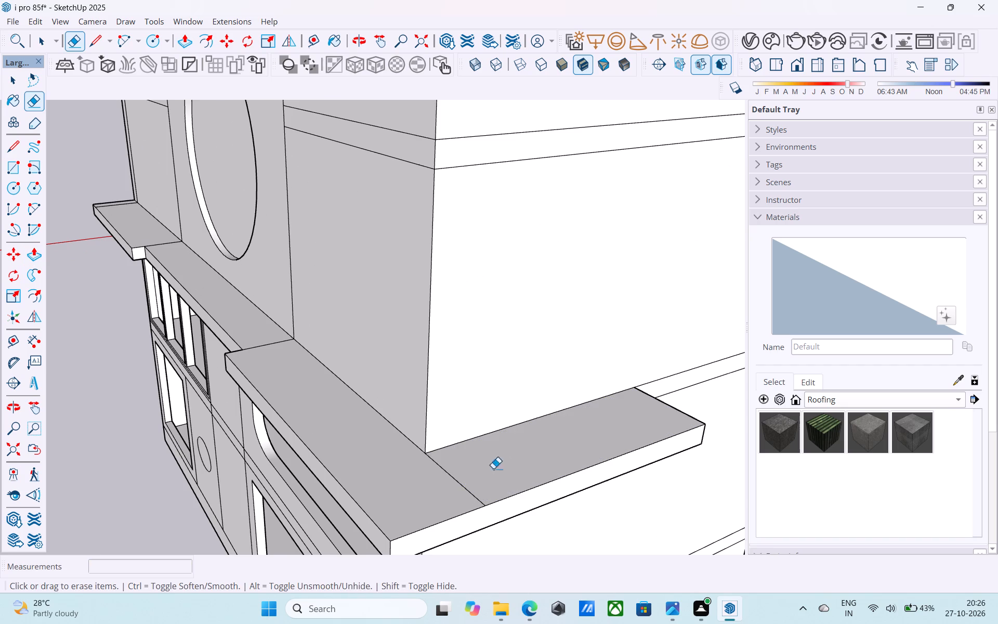
drag(481, 479, 454, 492)
Examine the ledge wrapping around the building corner from the front.
scroll(453, 492, down, 4)
middle_drag(450, 496, 594, 422)
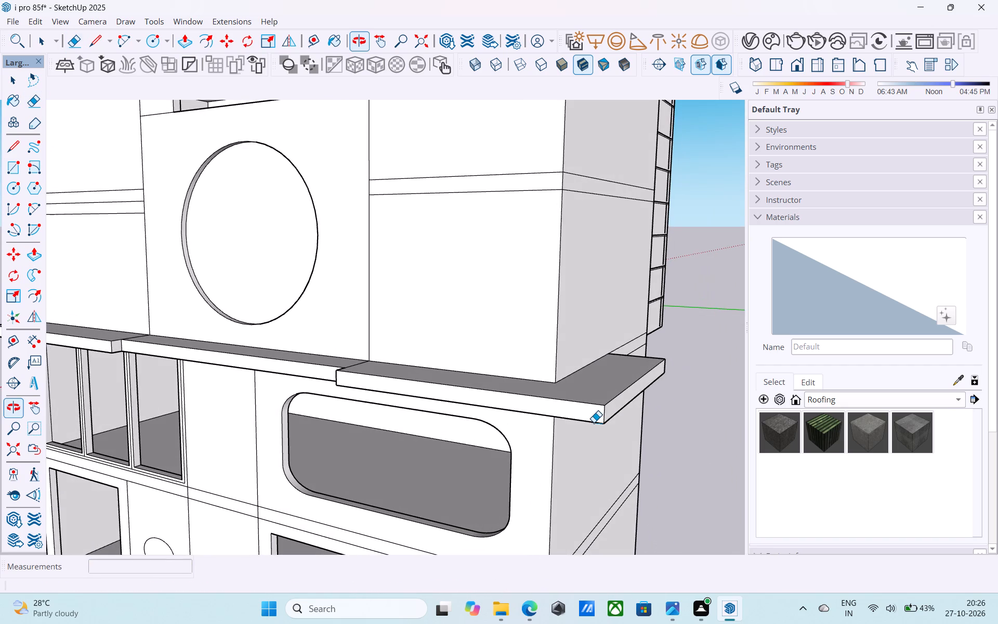
scroll(594, 422, down, 5)
shift+middle_drag(594, 422, 646, 419)
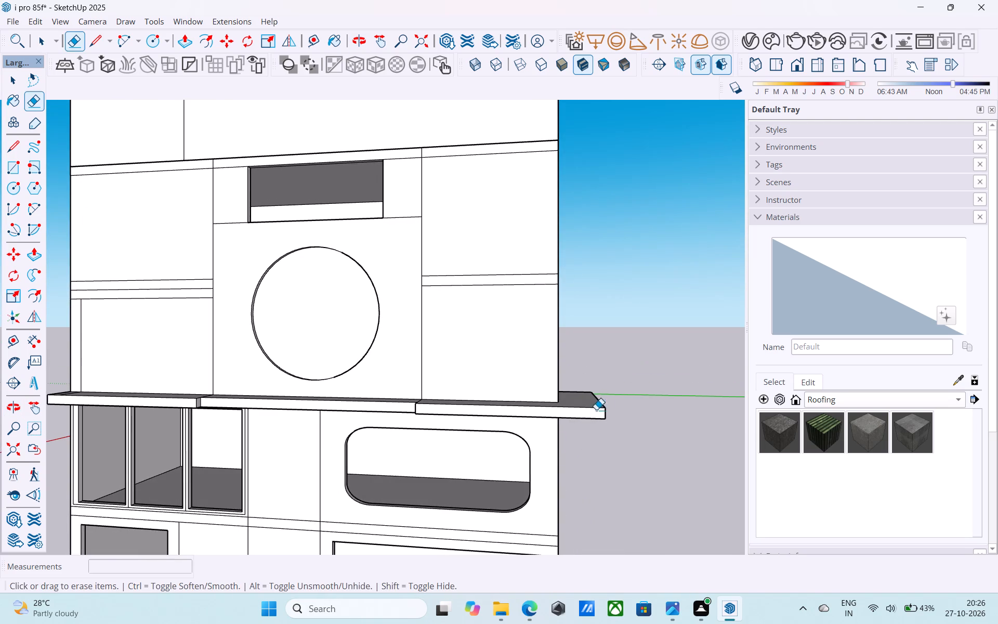
middle_drag(607, 394, 594, 411)
scroll(598, 435, up, 5)
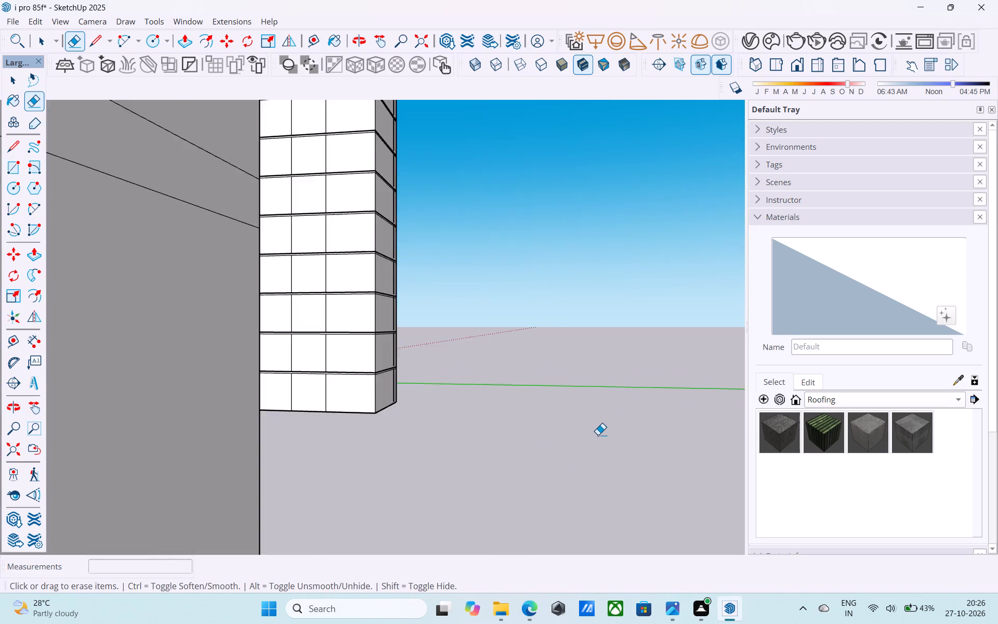
Examine the building's front facade, ledges and rectangular opening from several angles.
scroll(598, 435, down, 8)
middle_drag(579, 419, 707, 507)
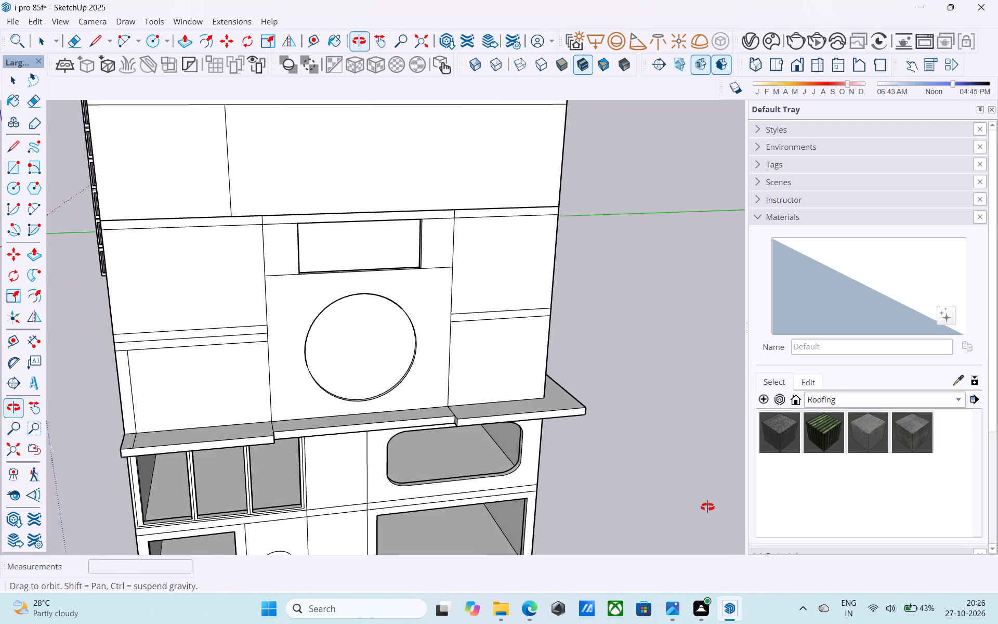
middle_drag(707, 507, 760, 478)
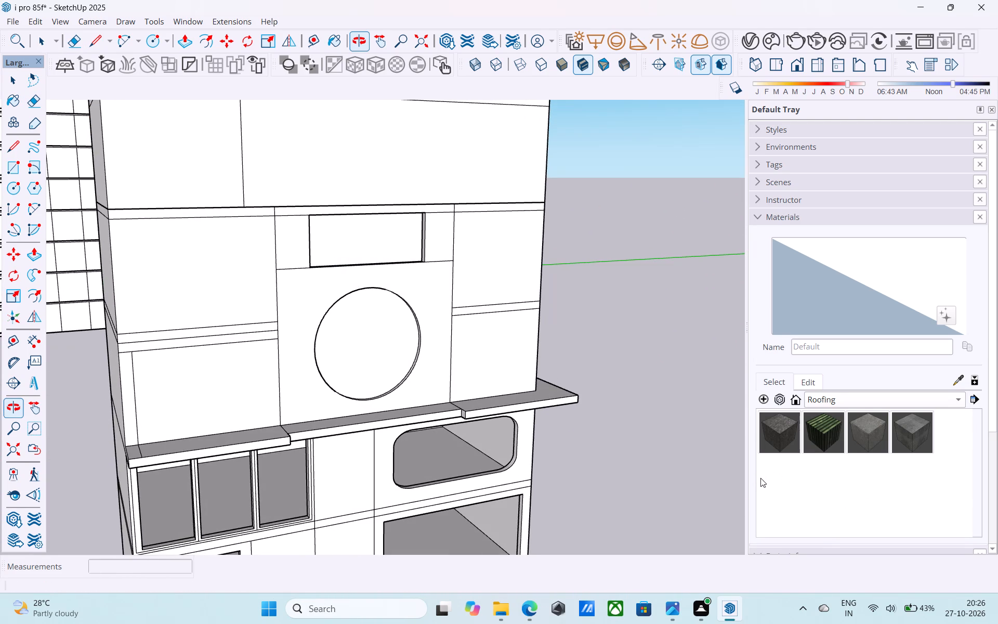
middle_click(760, 478)
scroll(754, 474, down, 3)
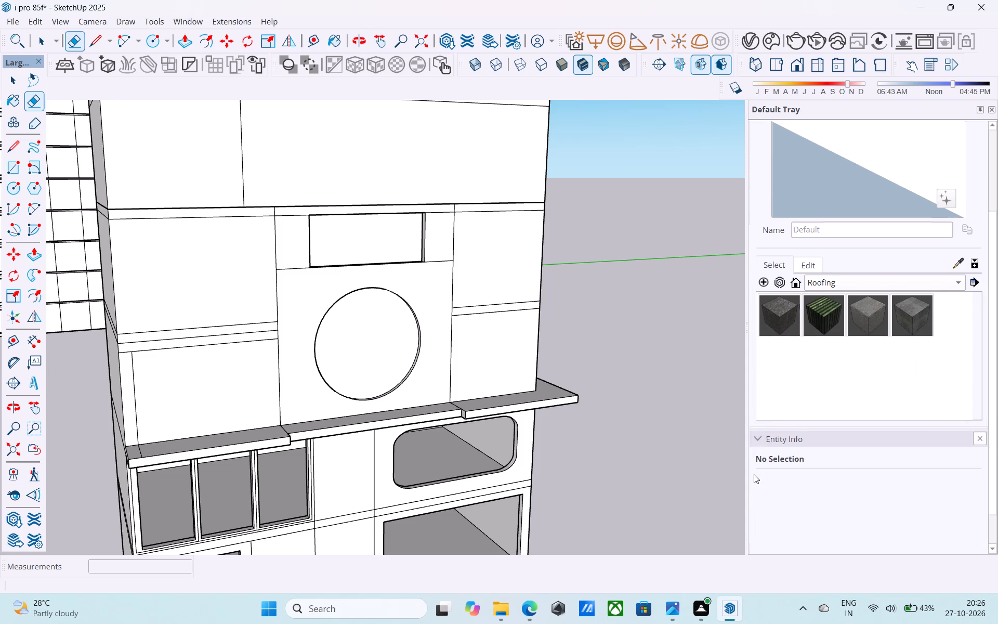
scroll(754, 474, down, 5)
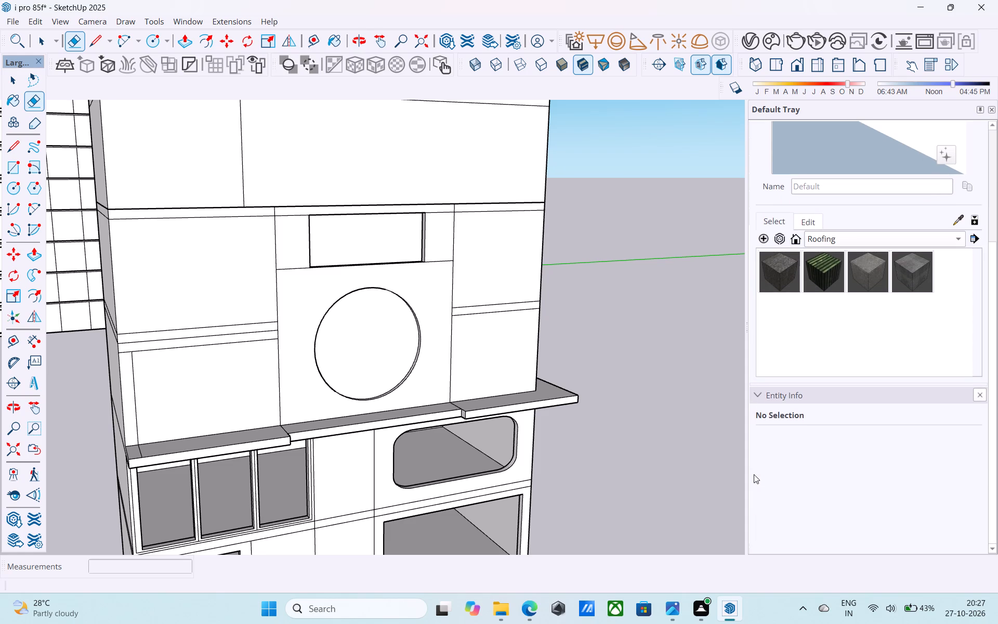
scroll(754, 474, down, 3)
middle_drag(754, 474, 716, 452)
middle_drag(716, 452, 706, 448)
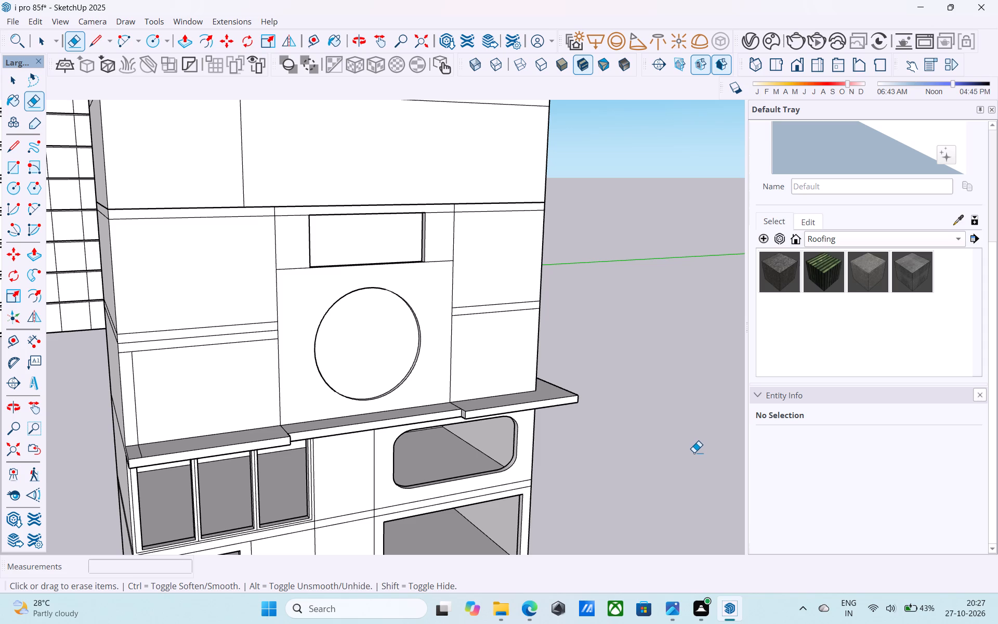
scroll(694, 452, down, 5)
middle_drag(694, 452, 693, 453)
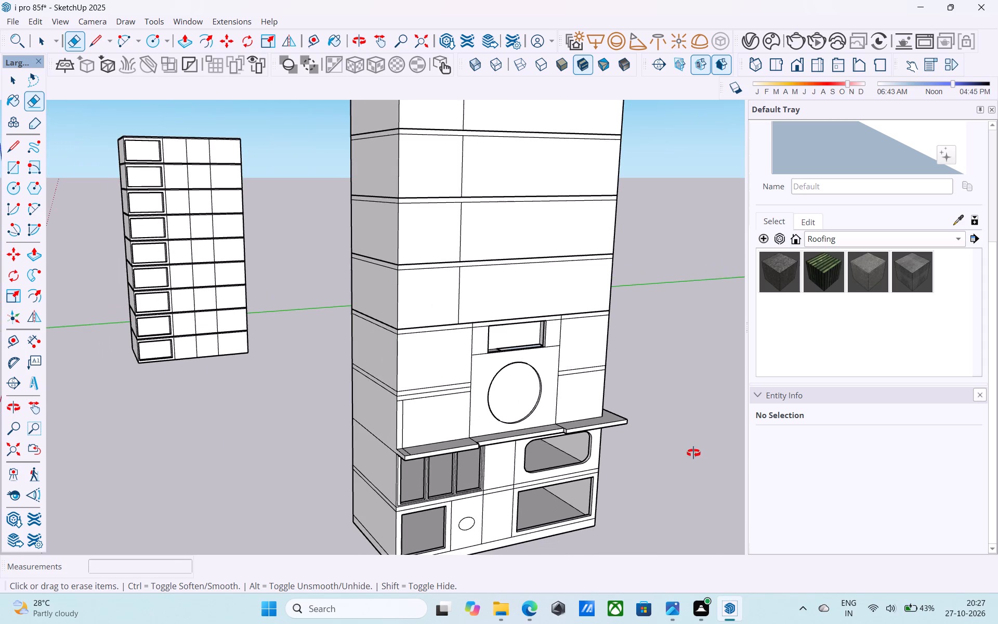
middle_drag(693, 453, 688, 495)
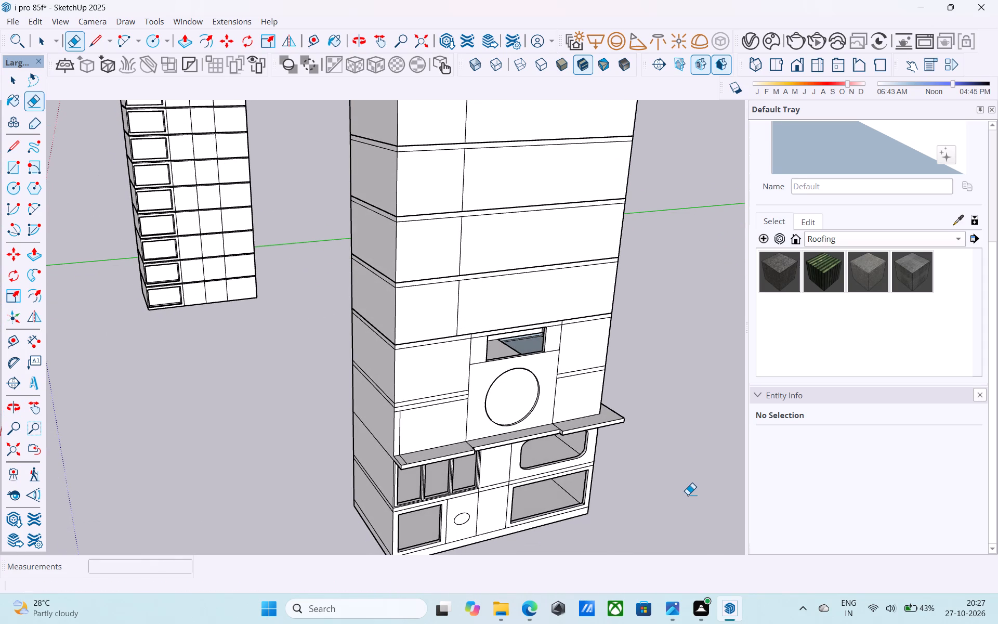
middle_drag(696, 458, 411, 450)
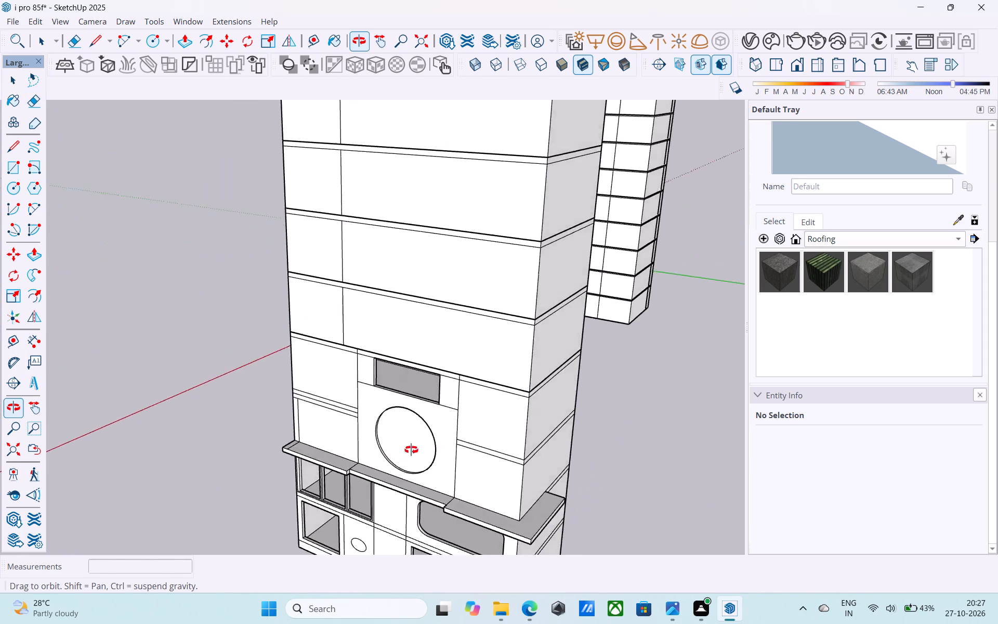
middle_drag(411, 450, 776, 407)
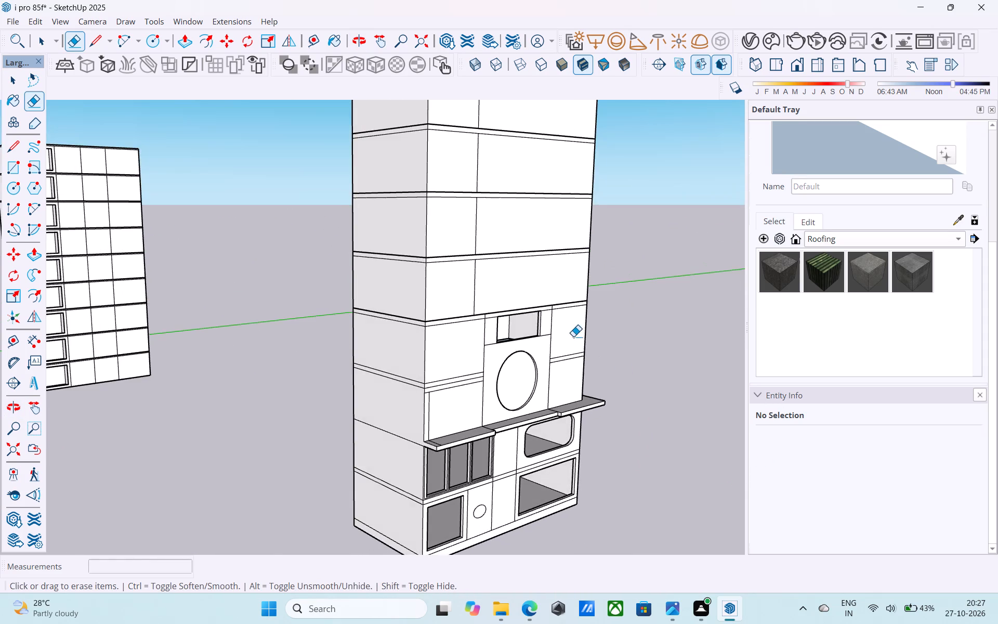
Draw a 23' 6" by about 13' 4" rectangle closing the floor gap inside the rectangular opening above the circle.
scroll(573, 336, up, 18)
middle_drag(402, 367, 415, 391)
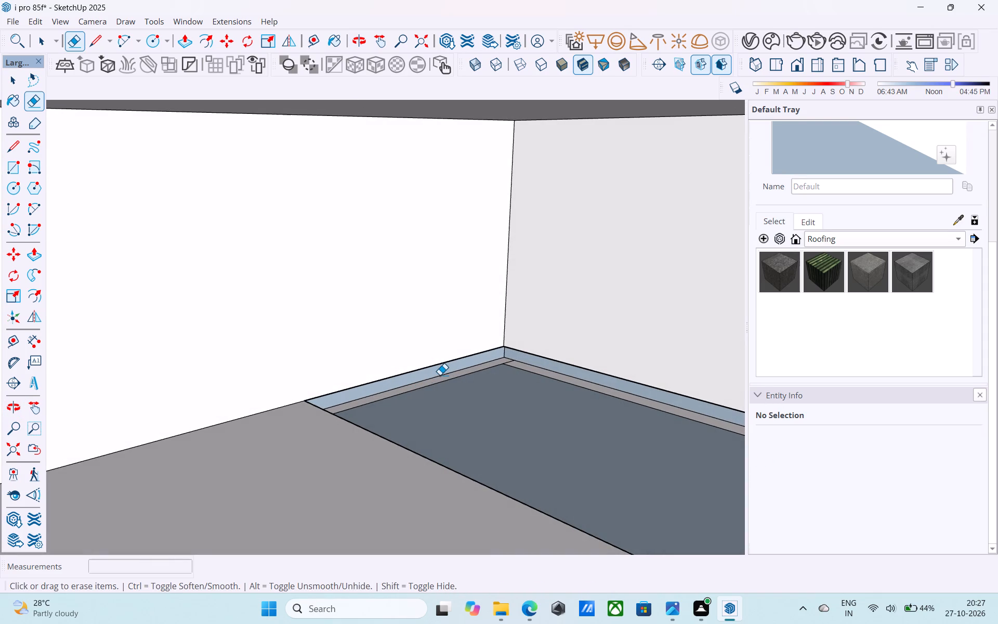
key(r)
click(509, 346)
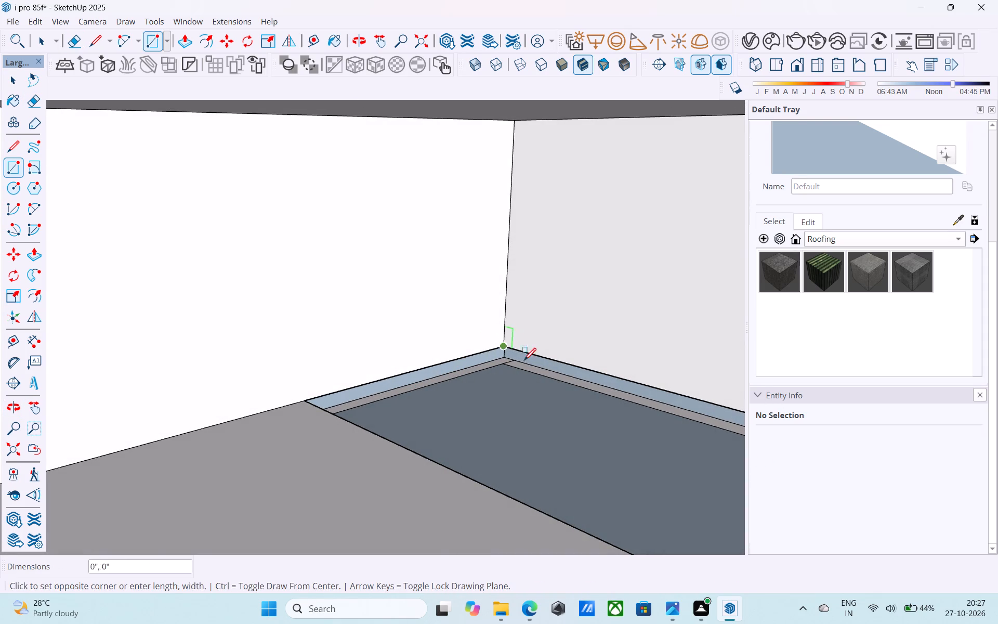
scroll(553, 397, down, 3)
middle_drag(553, 397, 674, 398)
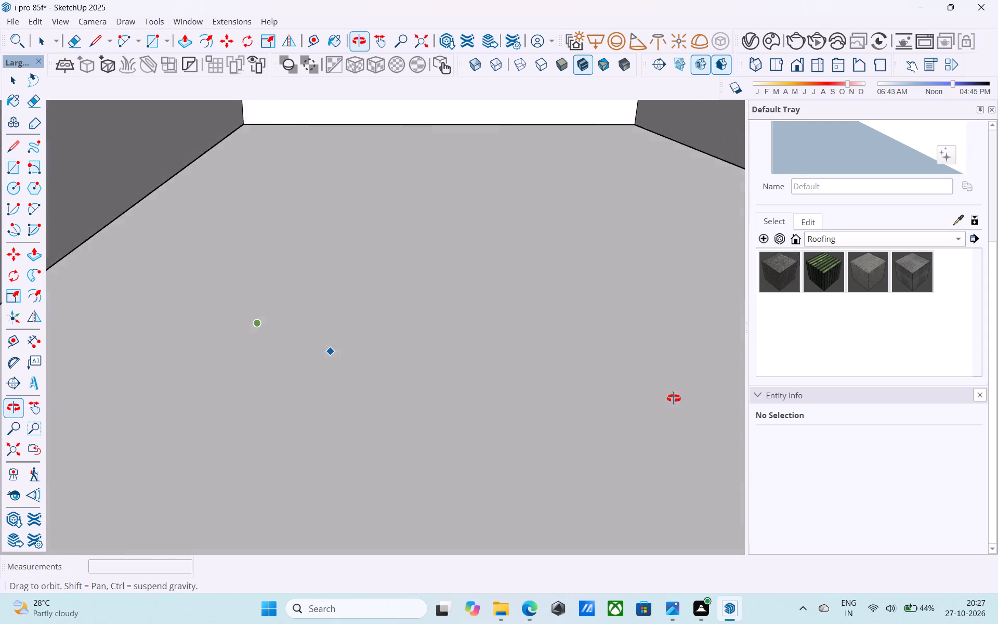
middle_drag(674, 398, 664, 325)
click(698, 418)
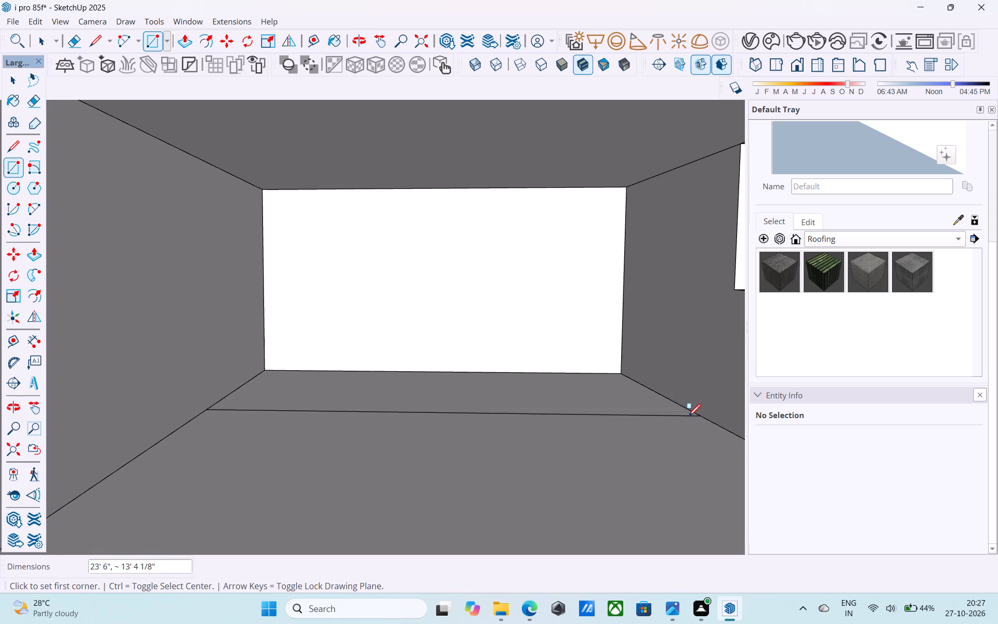
Erase the seam line between the new floor rectangle and the existing floor inside the opening.
key(e)
drag(575, 431, 566, 394)
Save the model.
middle_drag(565, 393, 298, 400)
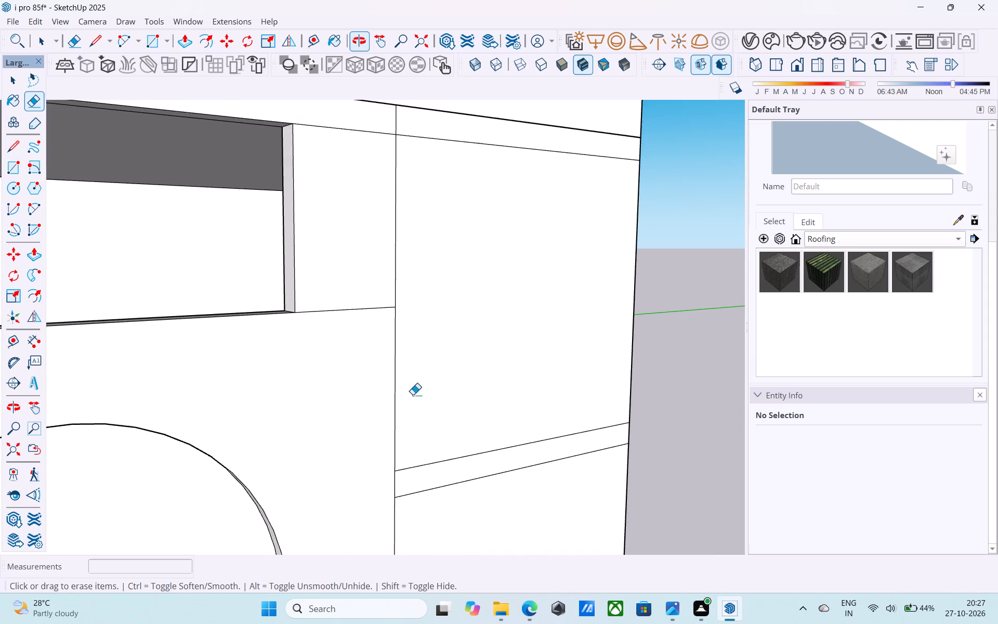
scroll(468, 379, down, 16)
middle_drag(481, 376, 467, 376)
key(space)
scroll(547, 350, down, 4)
middle_drag(547, 350, 496, 363)
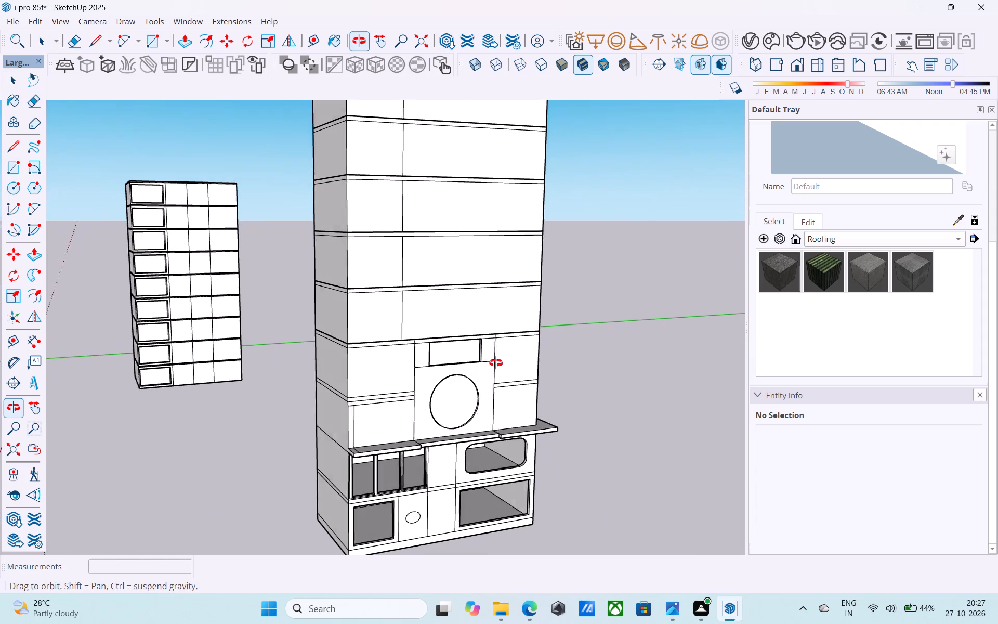
middle_drag(496, 363, 495, 363)
key(ctrl+s)
Examine the middle storeys' facade around the recessed circle and the ledges below it.
shift+middle_drag(495, 363, 503, 371)
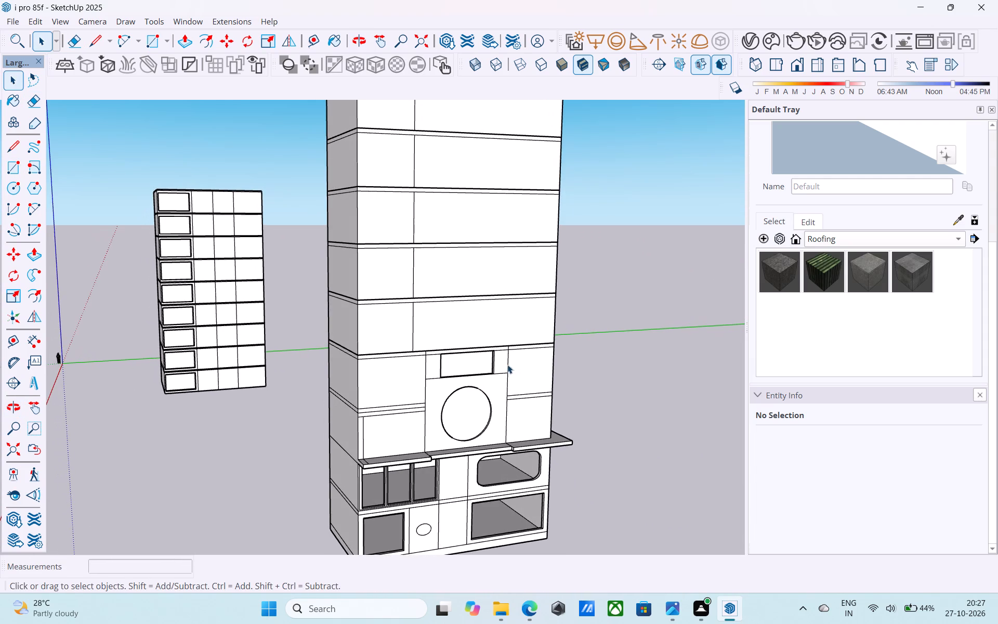
middle_drag(508, 416, 505, 393)
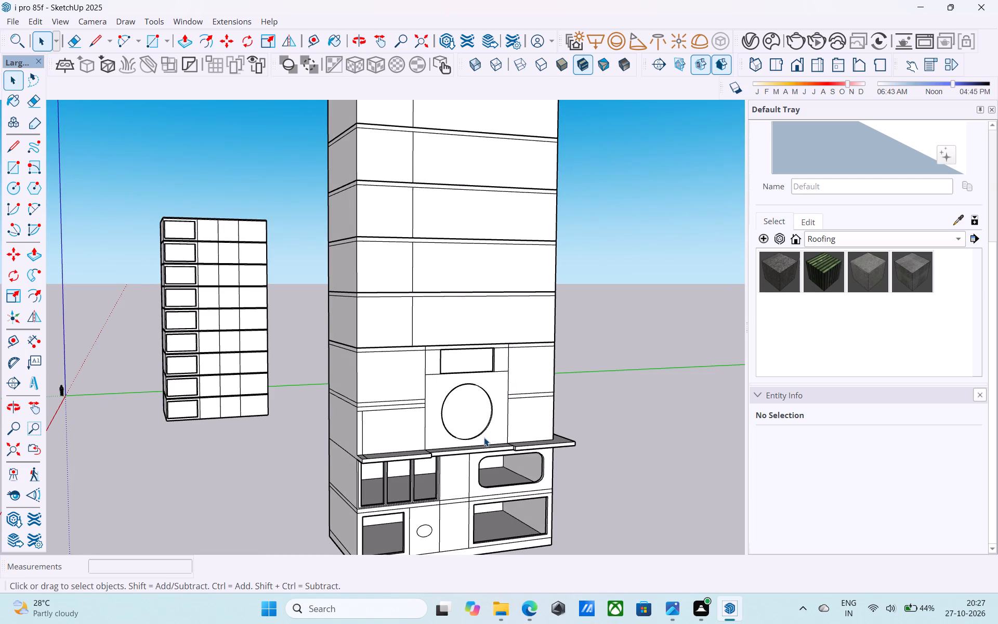
middle_drag(480, 444, 463, 414)
middle_click(462, 414)
middle_drag(450, 418, 442, 414)
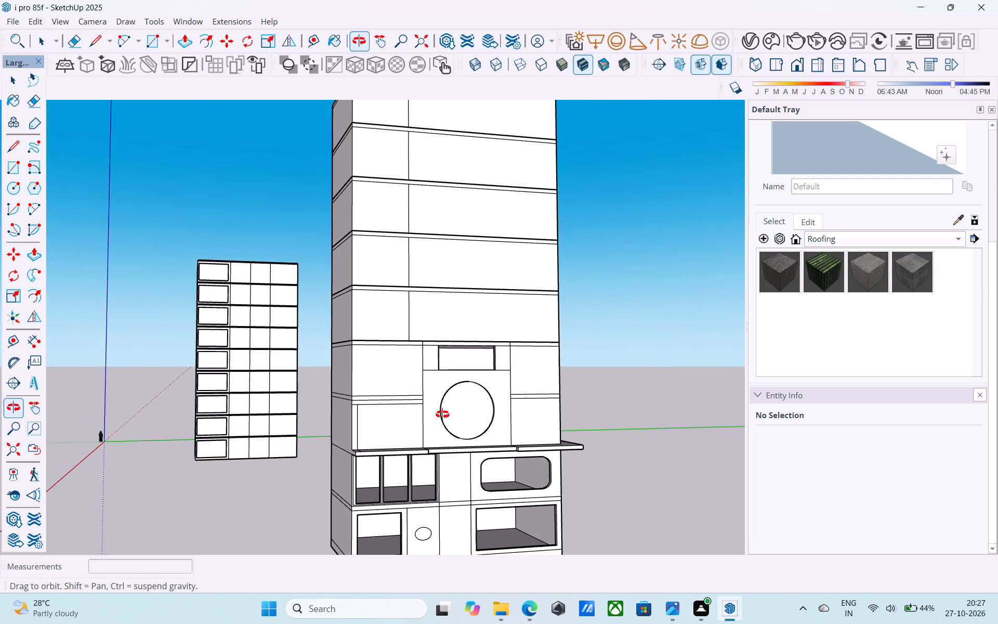
middle_drag(442, 414, 441, 414)
scroll(332, 410, up, 3)
scroll(377, 398, down, 2)
middle_drag(377, 398, 378, 436)
scroll(387, 422, up, 3)
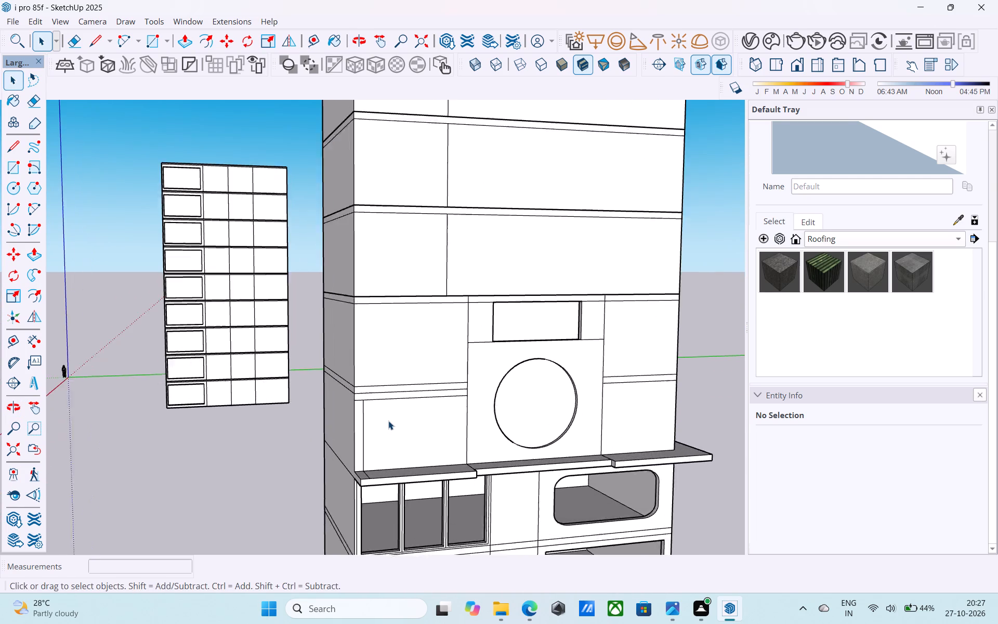
scroll(388, 421, up, 1)
scroll(389, 415, down, 4)
middle_drag(389, 414, 409, 346)
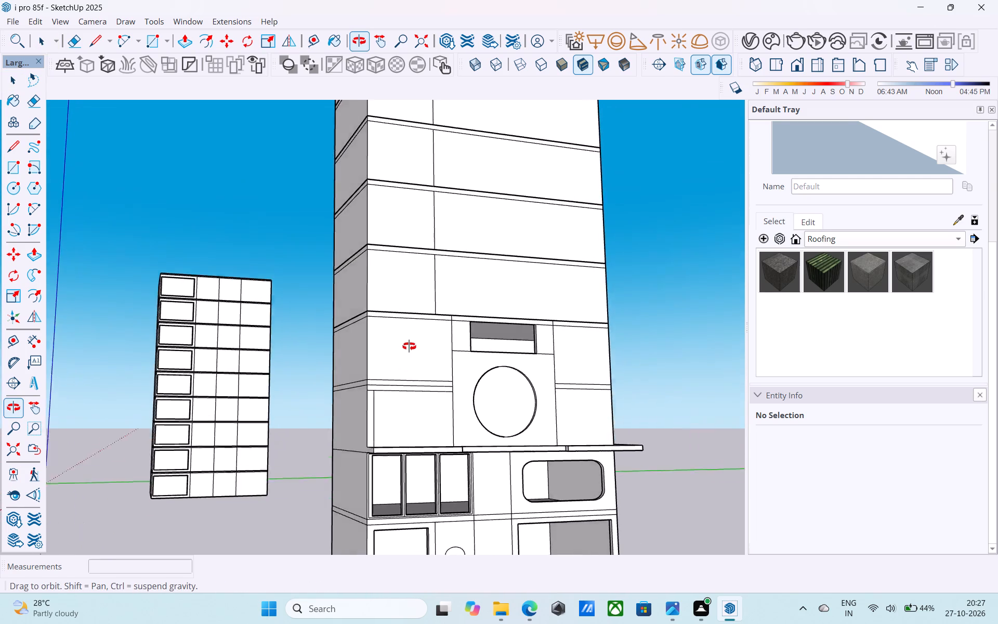
middle_drag(409, 346, 406, 391)
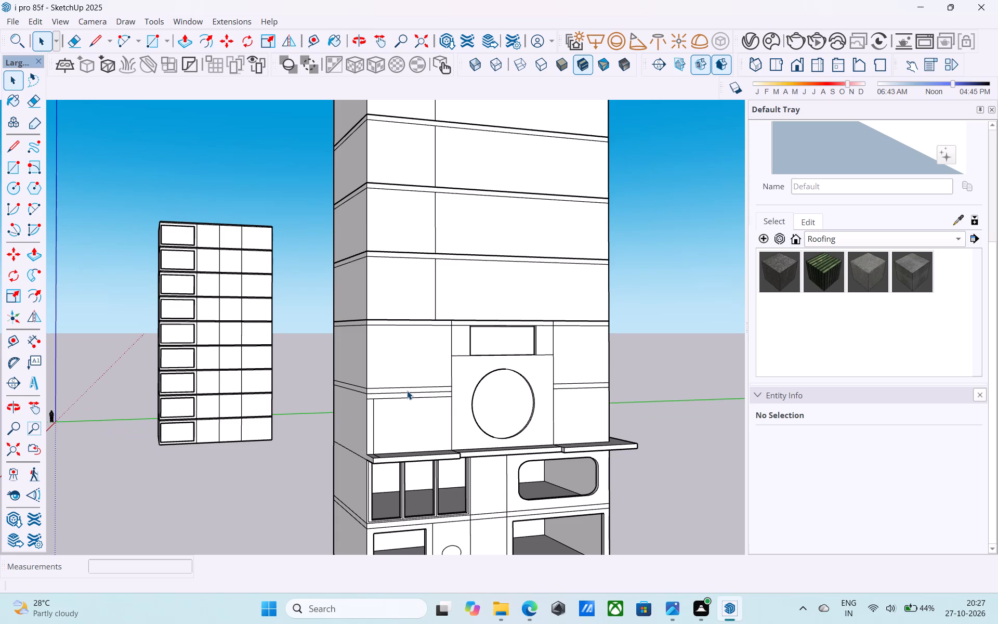
Pull the narrow horizontal strip left of the recessed circle out to align with the ledge below.
scroll(407, 391, up, 7)
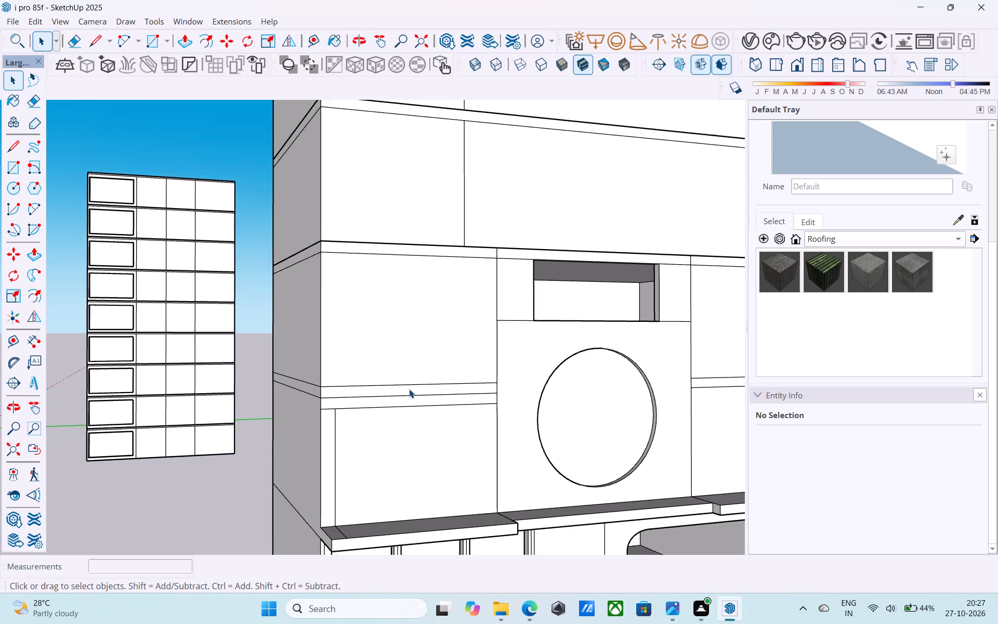
scroll(409, 389, up, 5)
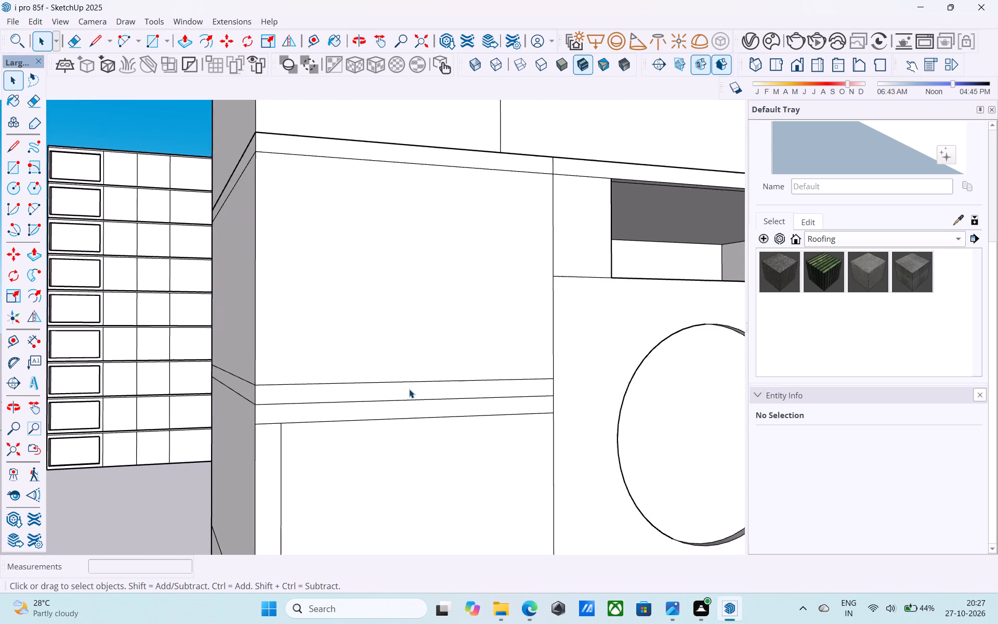
scroll(409, 389, down, 3)
scroll(409, 389, up, 4)
click(409, 389)
key(p)
click(409, 389)
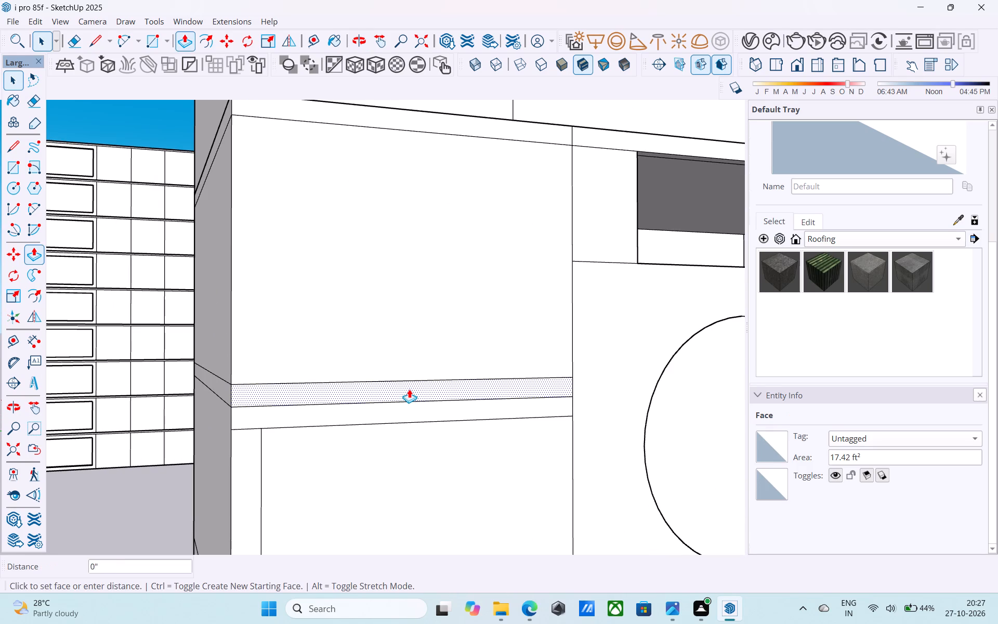
scroll(416, 399, down, 9)
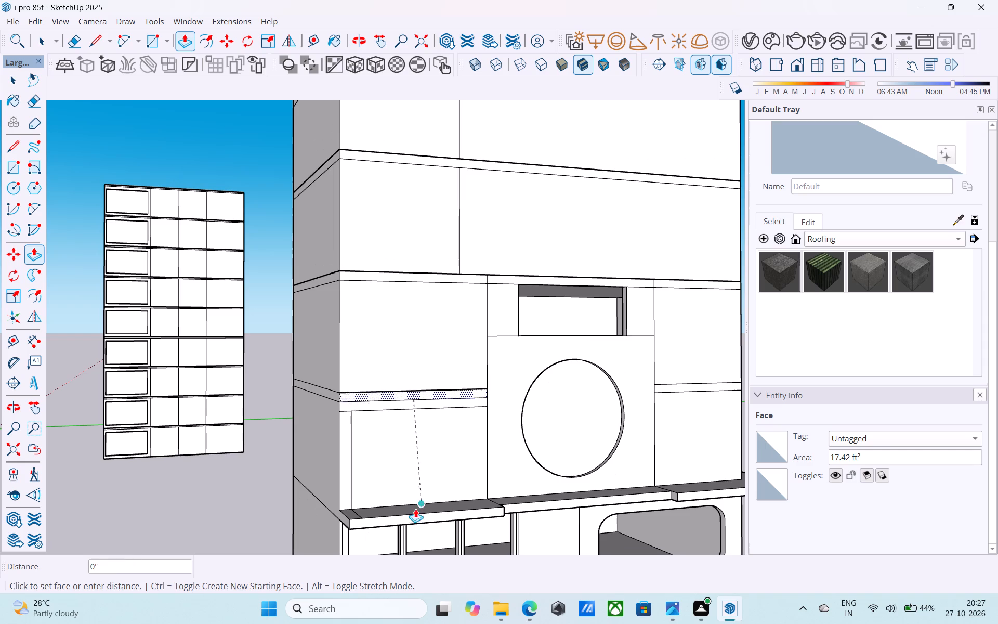
click(415, 512)
Pull the matching horizontal strip right of the recessed circle out 4' from the front wall.
scroll(260, 437, down, 5)
middle_drag(476, 428, 172, 383)
scroll(365, 413, up, 10)
key(space)
click(428, 411)
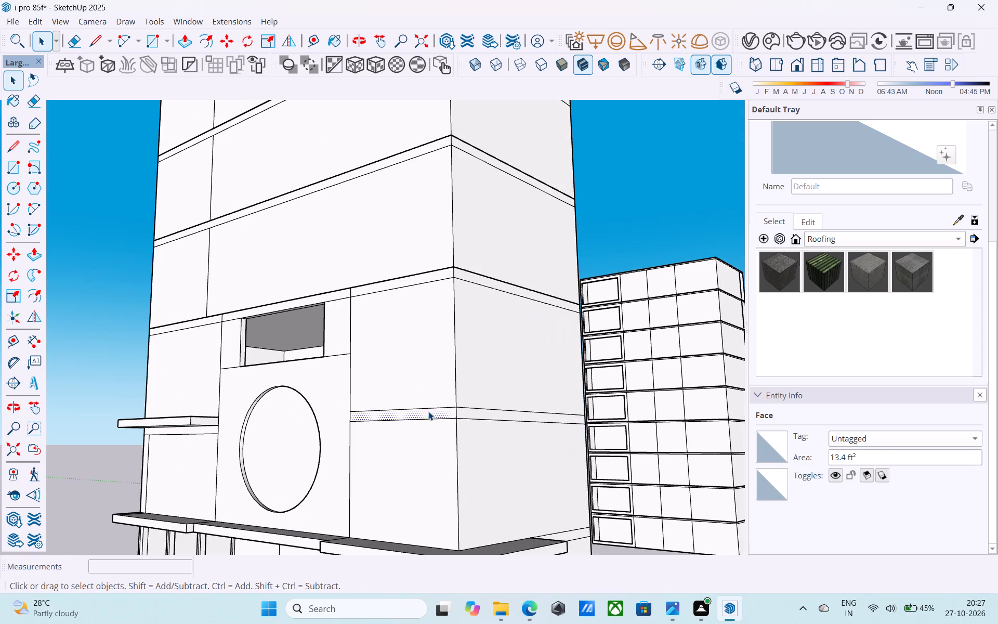
key(p)
click(428, 411)
scroll(427, 420, down, 5)
click(412, 502)
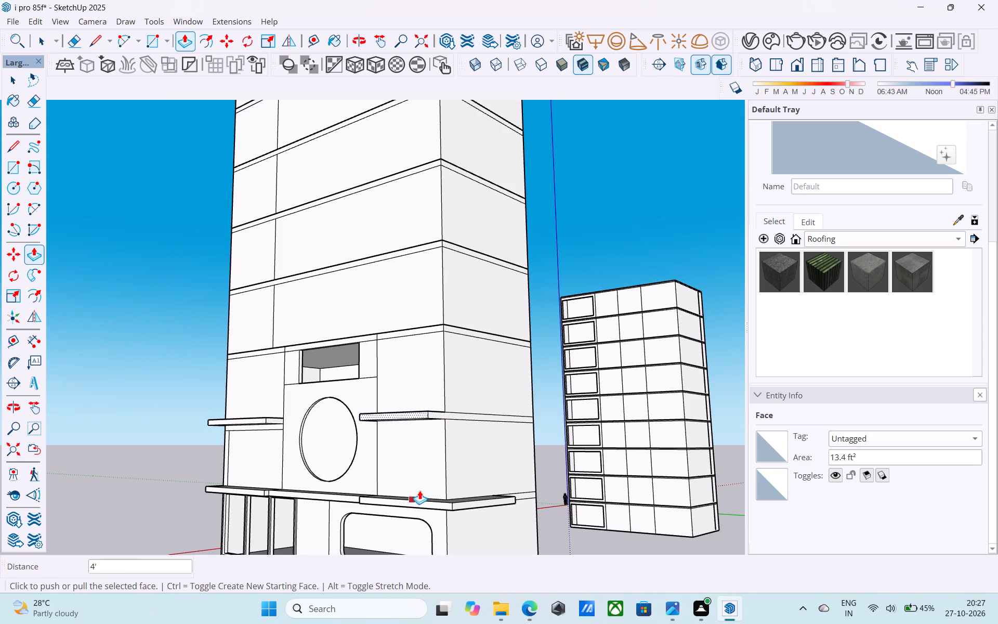
Draw a vertical line on the side wall from the lower ledge's end up across the upper strip.
middle_drag(480, 440, 458, 453)
scroll(460, 443, up, 4)
key(space)
middle_drag(465, 428, 428, 461)
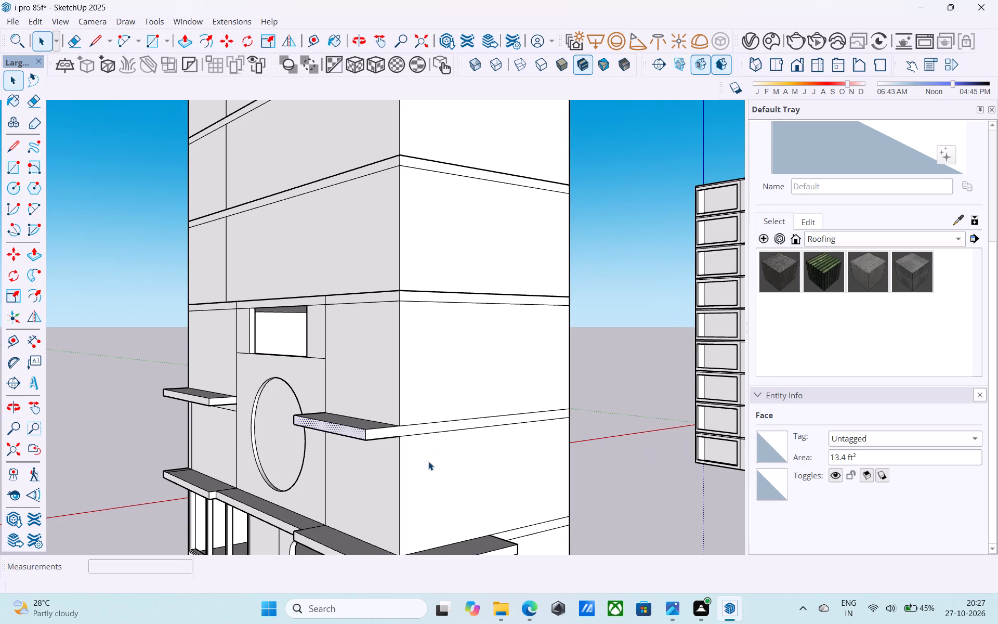
key(l)
click(493, 530)
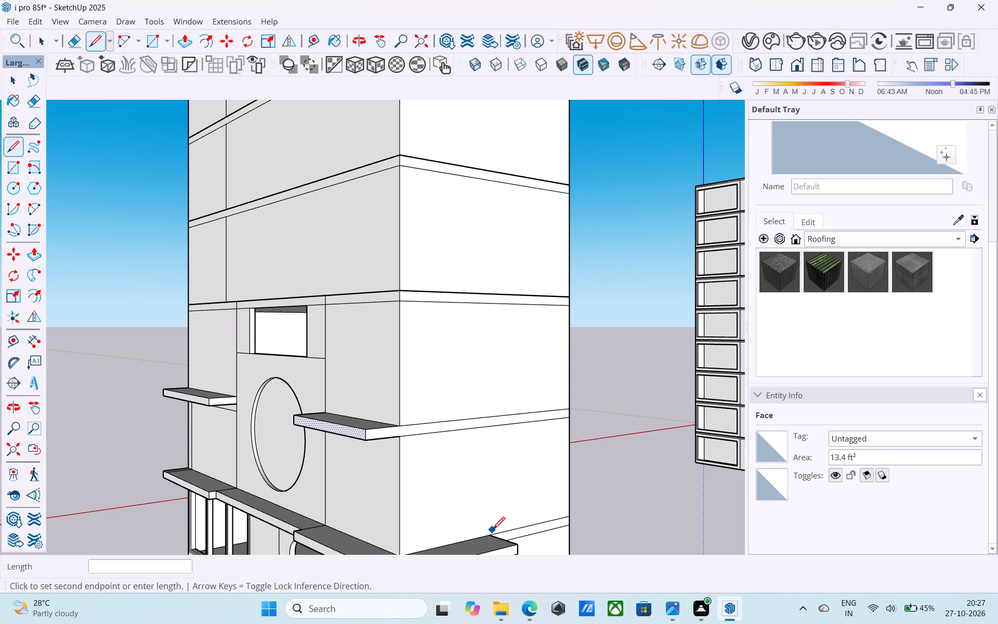
key(l)
click(491, 534)
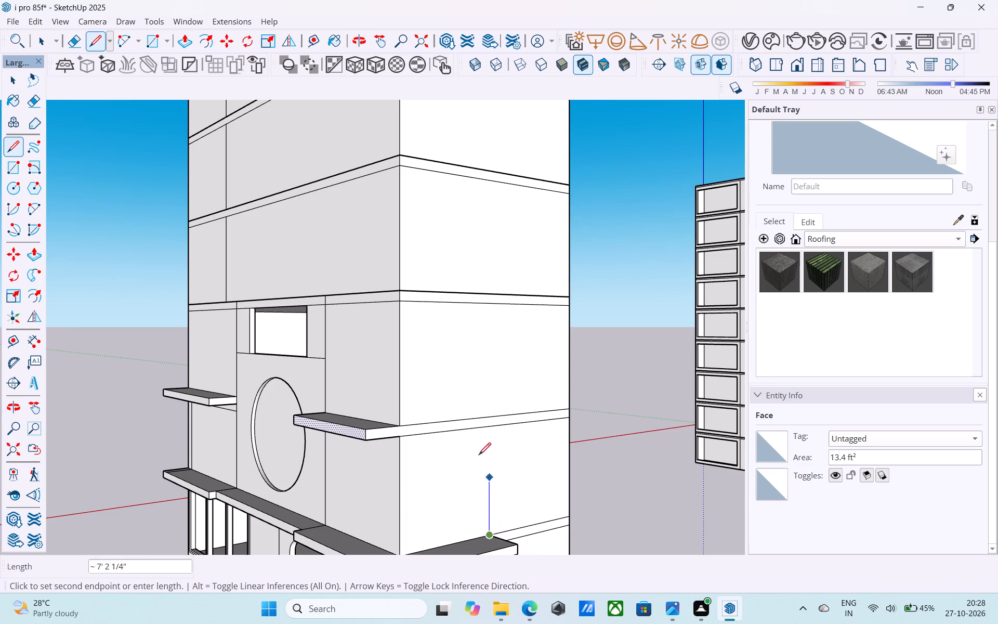
click(485, 420)
Pull the upper side strip between the corner and the vertical line out 4' to wrap the ledge around.
key(space)
click(480, 421)
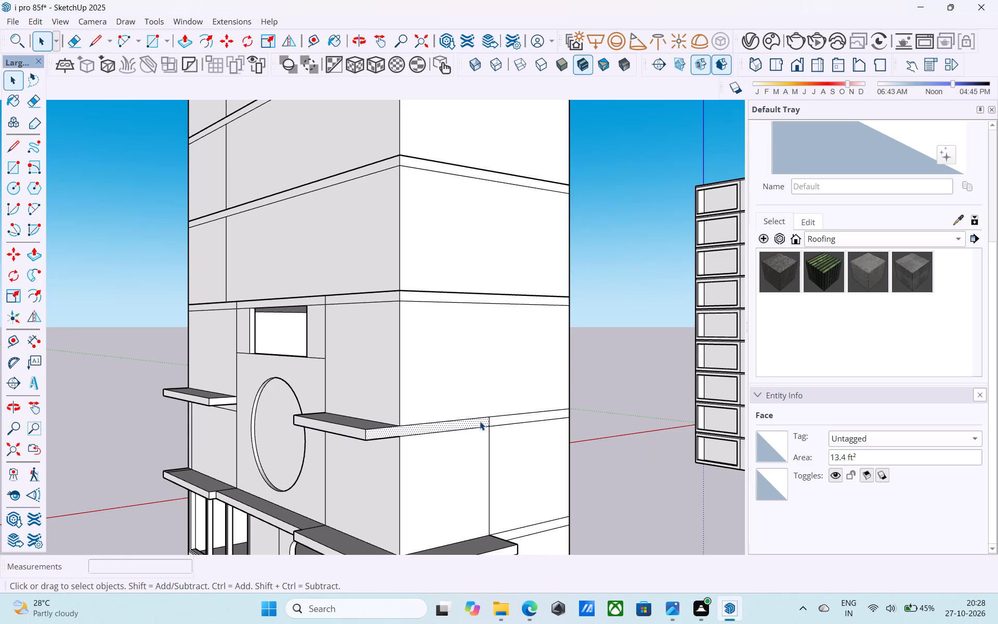
key(p)
double_click(480, 421)
key(space)
Erase the leftover seam line on top of the upper ledge at the building corner.
middle_drag(479, 421, 508, 526)
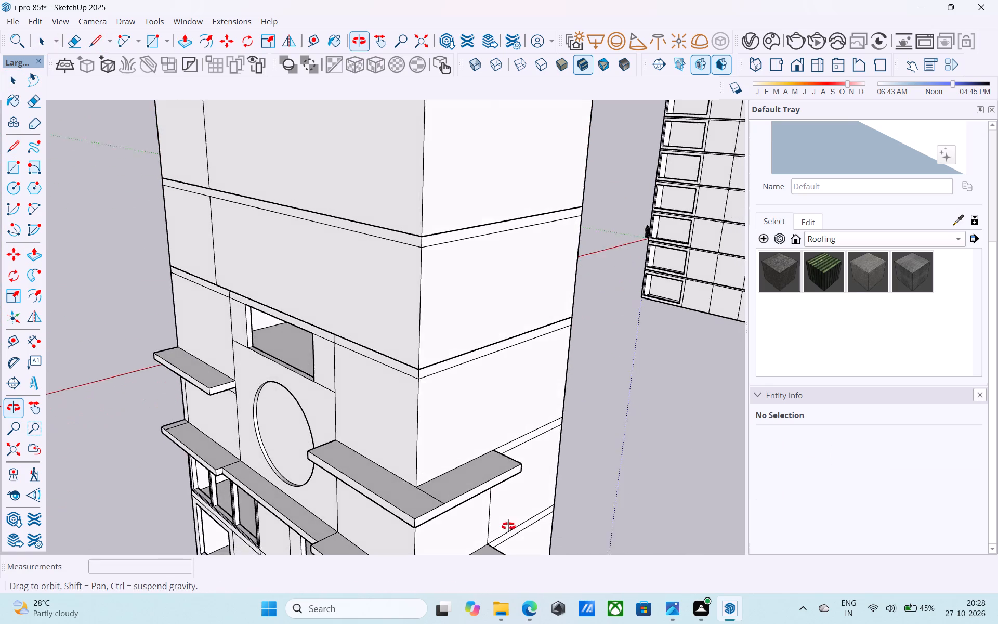
middle_drag(508, 526, 509, 528)
key(e)
scroll(436, 510, up, 3)
drag(436, 501, 441, 494)
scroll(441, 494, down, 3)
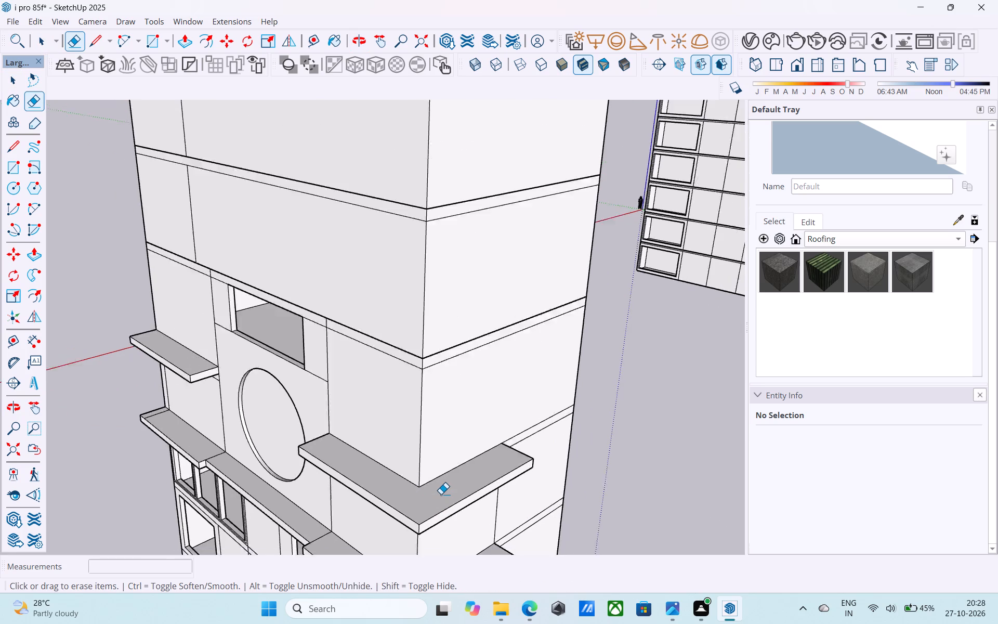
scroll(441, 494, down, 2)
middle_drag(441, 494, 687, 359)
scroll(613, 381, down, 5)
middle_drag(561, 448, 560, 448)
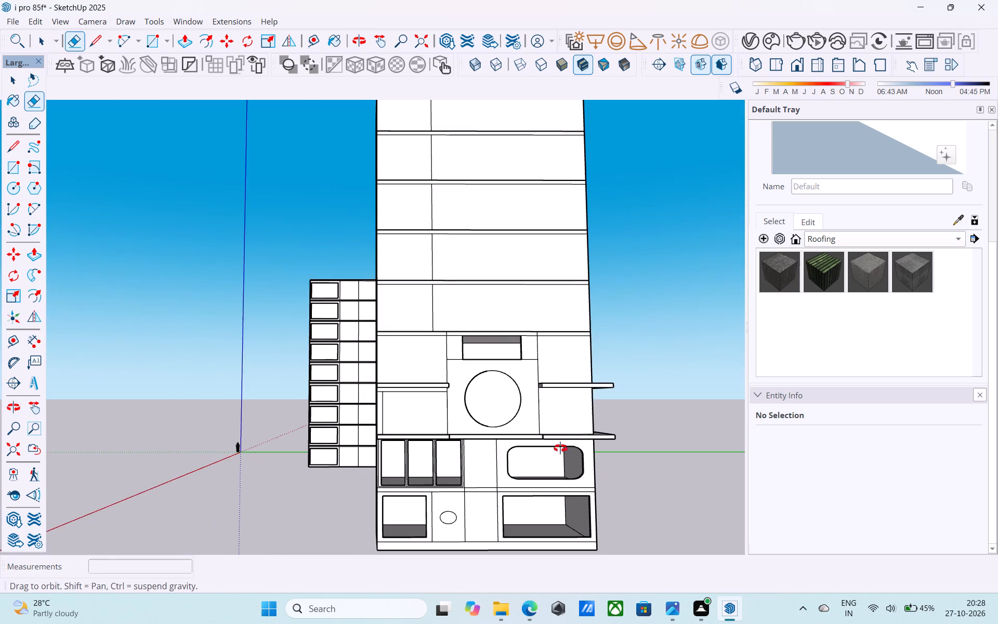
Examine the tower's front facade and its corner-wrapping ledges from several angles and distances.
middle_drag(560, 448, 580, 413)
scroll(542, 405, down, 3)
middle_drag(542, 405, 521, 436)
scroll(512, 374, up, 2)
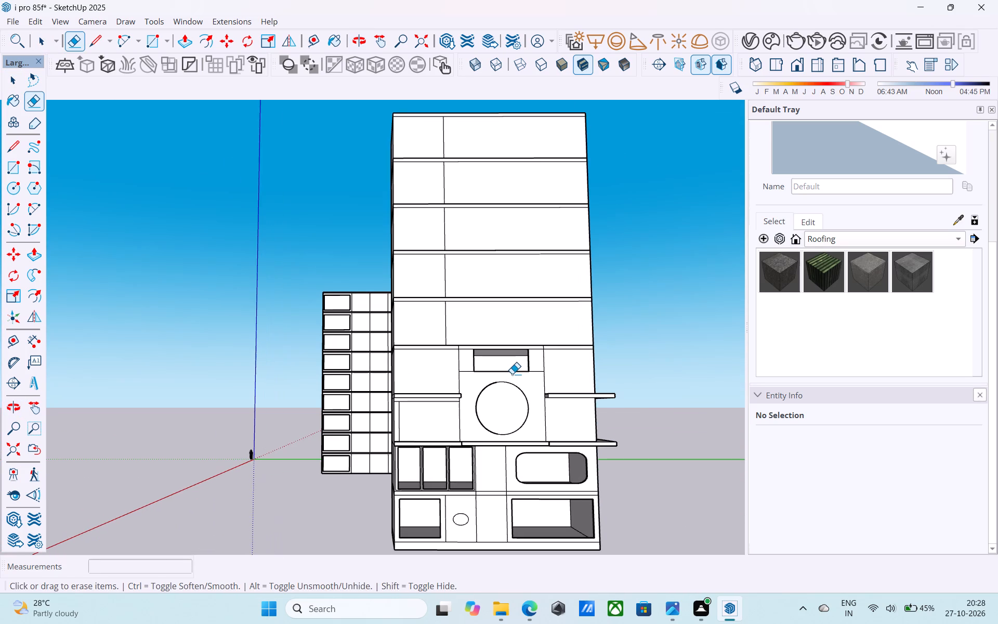
scroll(512, 374, down, 3)
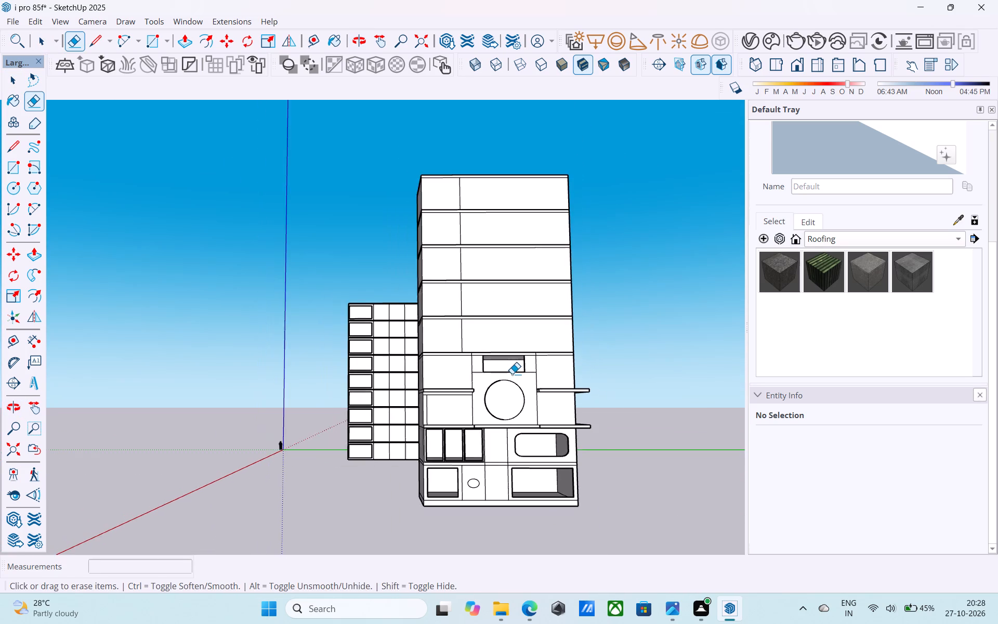
middle_drag(512, 374, 516, 415)
scroll(516, 414, down, 1)
middle_click(516, 415)
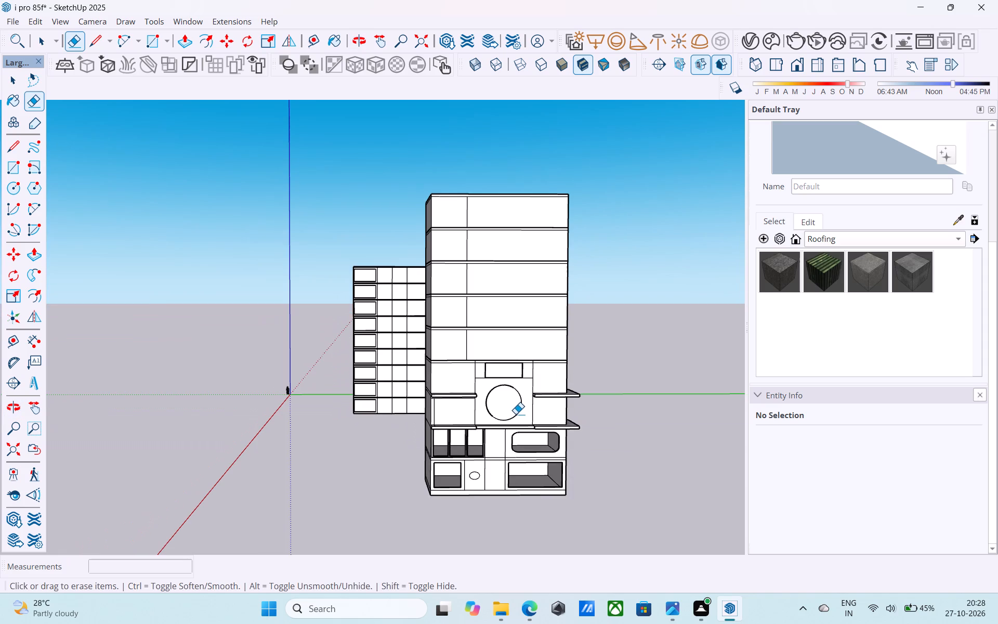
middle_drag(517, 419, 516, 422)
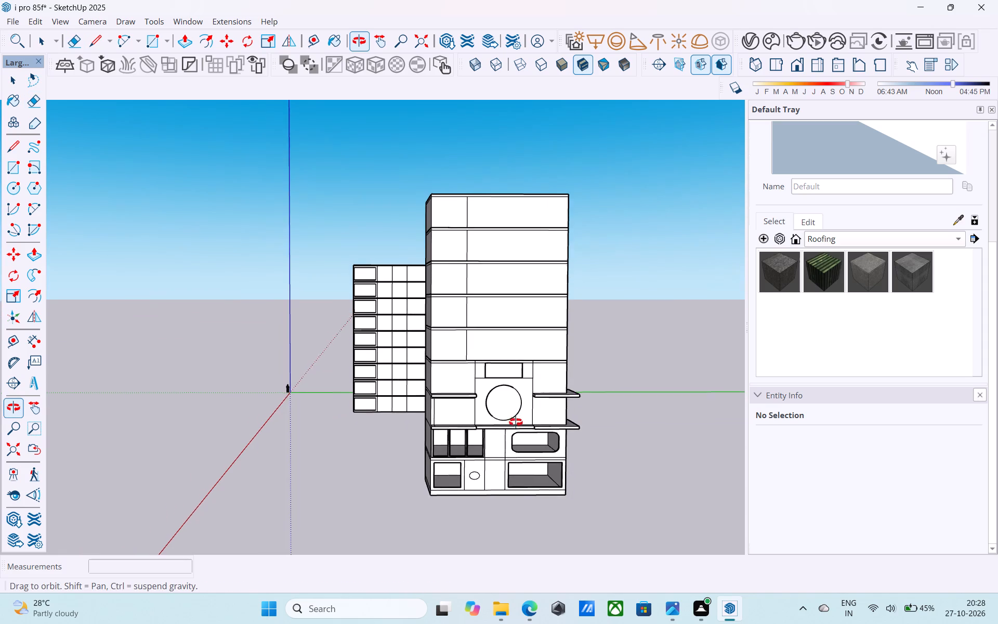
middle_drag(516, 422, 516, 437)
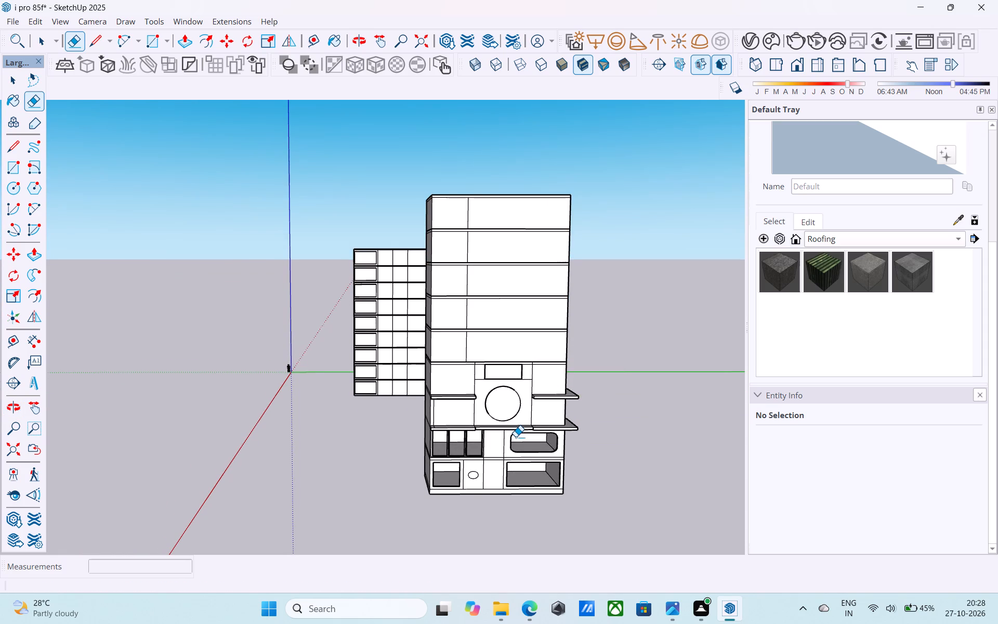
middle_drag(516, 437, 520, 432)
scroll(520, 432, up, 1)
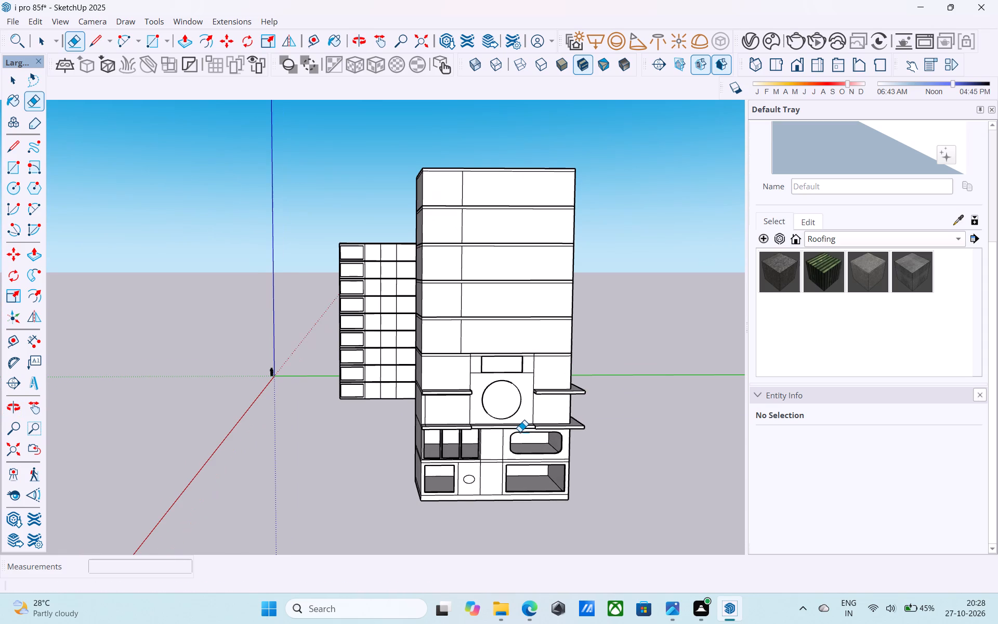
middle_drag(522, 417, 493, 452)
scroll(482, 368, up, 3)
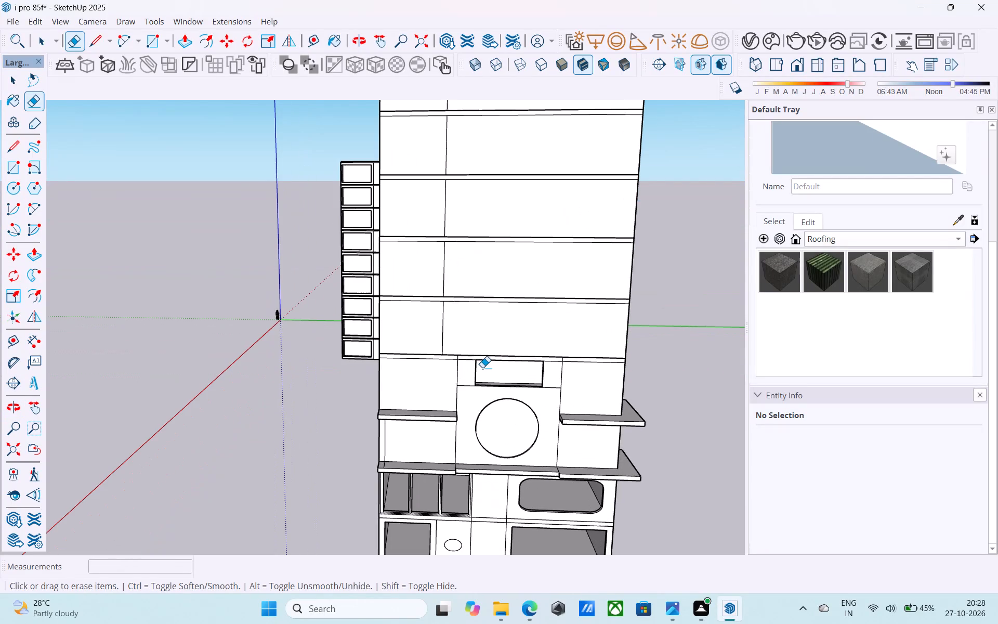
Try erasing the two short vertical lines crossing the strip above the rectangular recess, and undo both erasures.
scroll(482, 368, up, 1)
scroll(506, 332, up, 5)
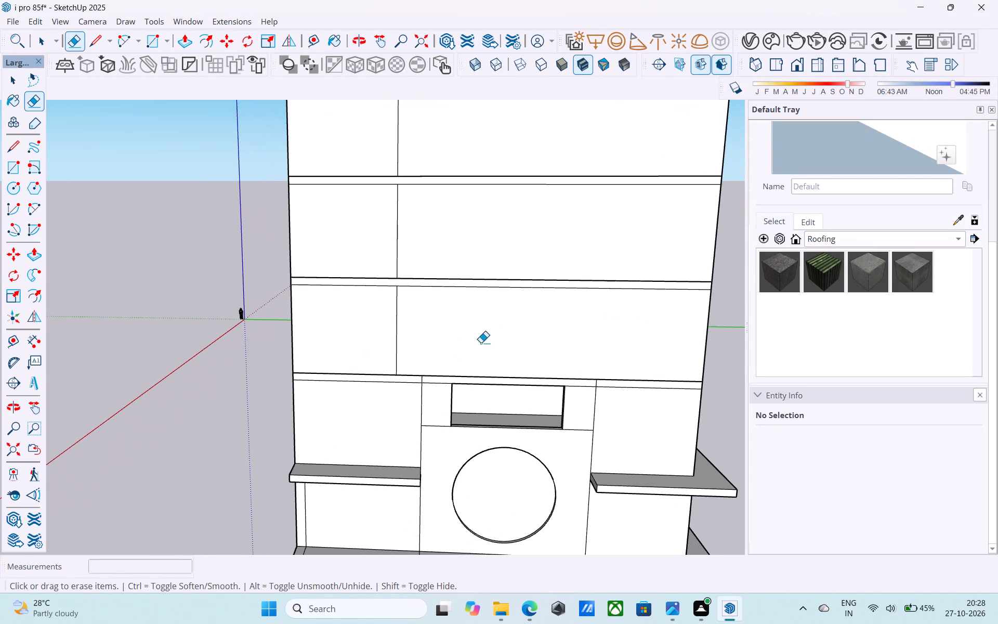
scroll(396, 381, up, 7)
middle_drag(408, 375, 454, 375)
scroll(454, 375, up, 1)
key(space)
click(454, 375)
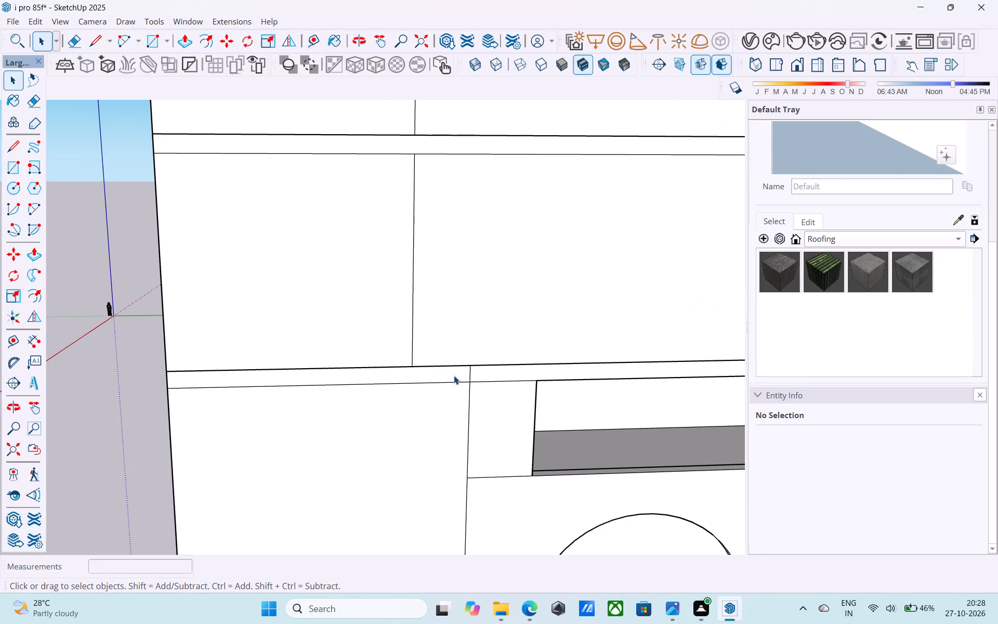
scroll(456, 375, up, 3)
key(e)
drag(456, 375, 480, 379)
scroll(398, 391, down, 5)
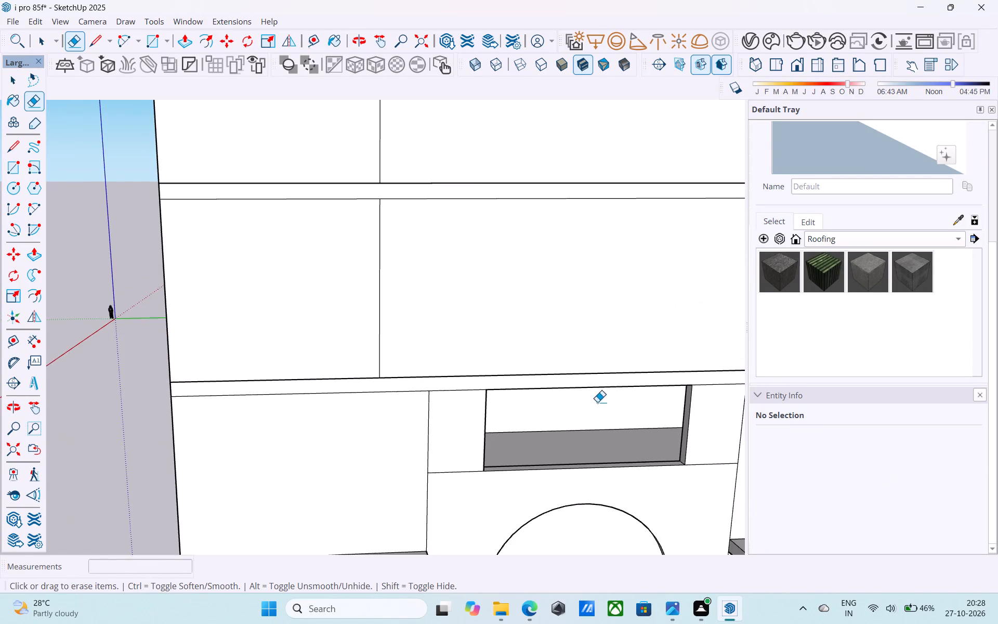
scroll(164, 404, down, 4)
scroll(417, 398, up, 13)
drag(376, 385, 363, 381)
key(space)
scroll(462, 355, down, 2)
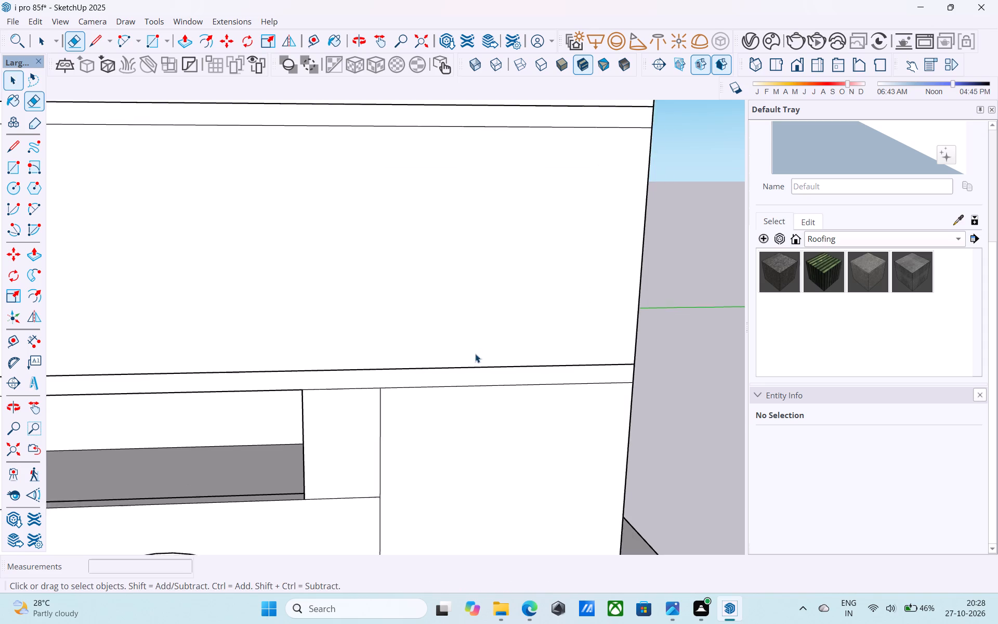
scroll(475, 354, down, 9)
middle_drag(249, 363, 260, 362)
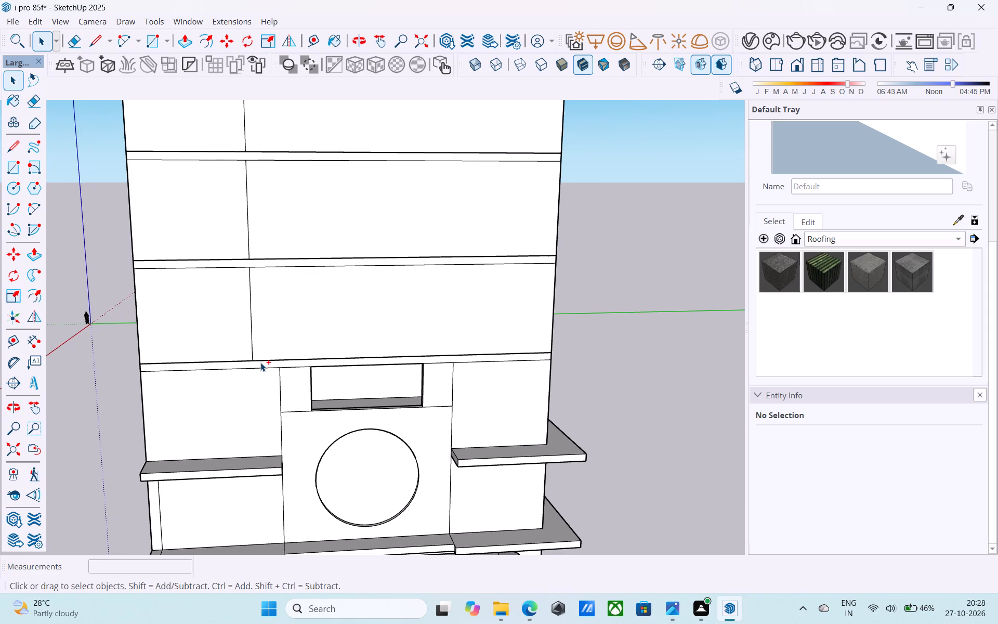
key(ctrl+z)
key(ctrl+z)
Pull the two strip segments on either side of the middle bay, level with the rectangular recess's top, out 4'.
scroll(261, 362, up, 4)
click(262, 362)
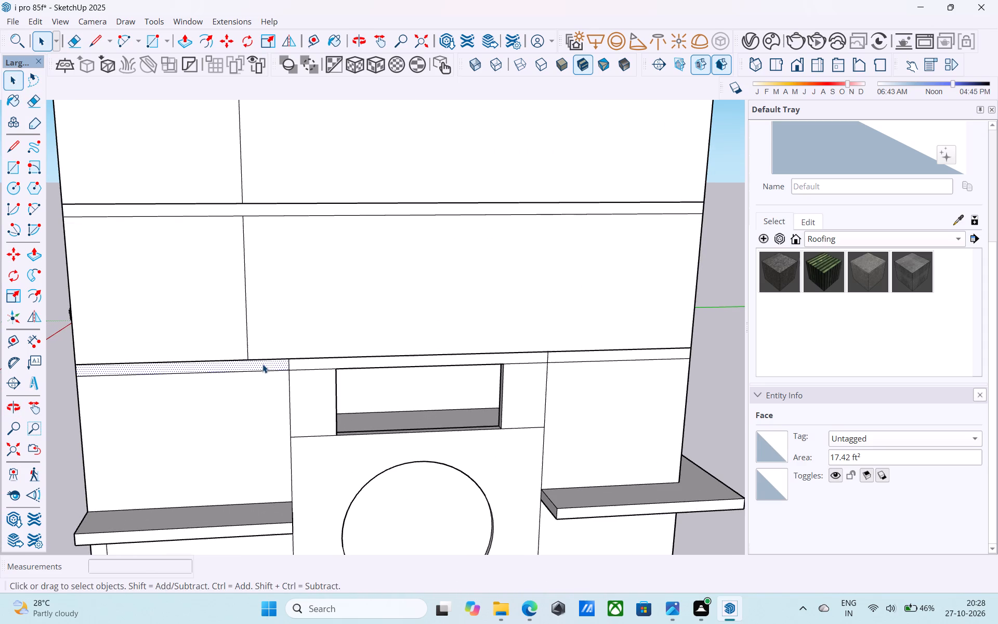
key(p)
click(262, 364)
text(4')
key(Return)
double_click(577, 357)
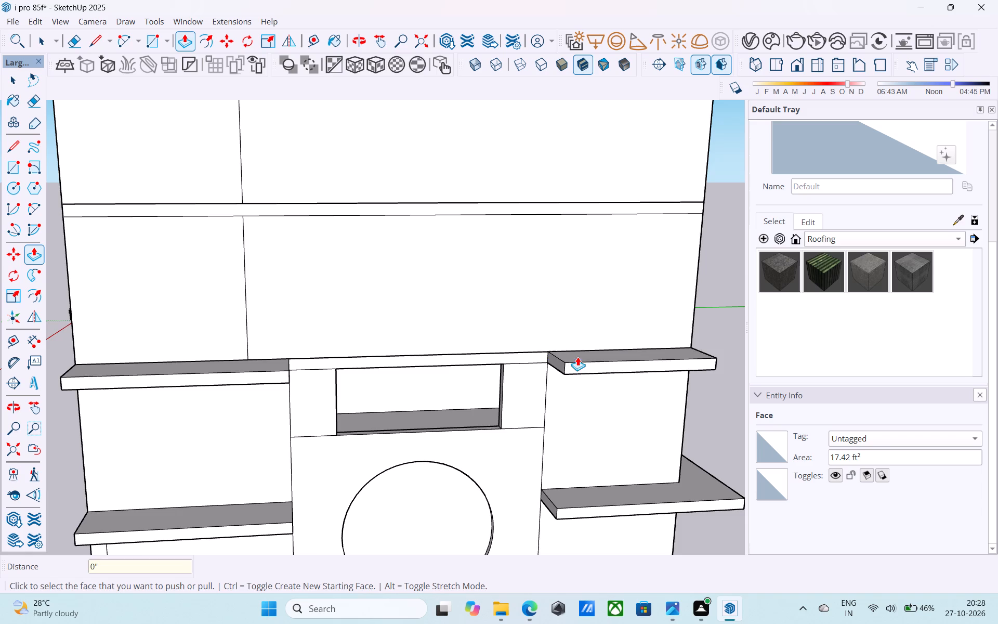
Pull the middle strip segment directly above the rectangular recess out 3'.
scroll(463, 357, up, 6)
click(463, 357)
text(3')
key(Return)
key(space)
scroll(466, 361, down, 8)
middle_drag(465, 363, 450, 413)
scroll(423, 401, up, 6)
Push the front face of the middle strip above the rectangular recess back 1'.
click(437, 369)
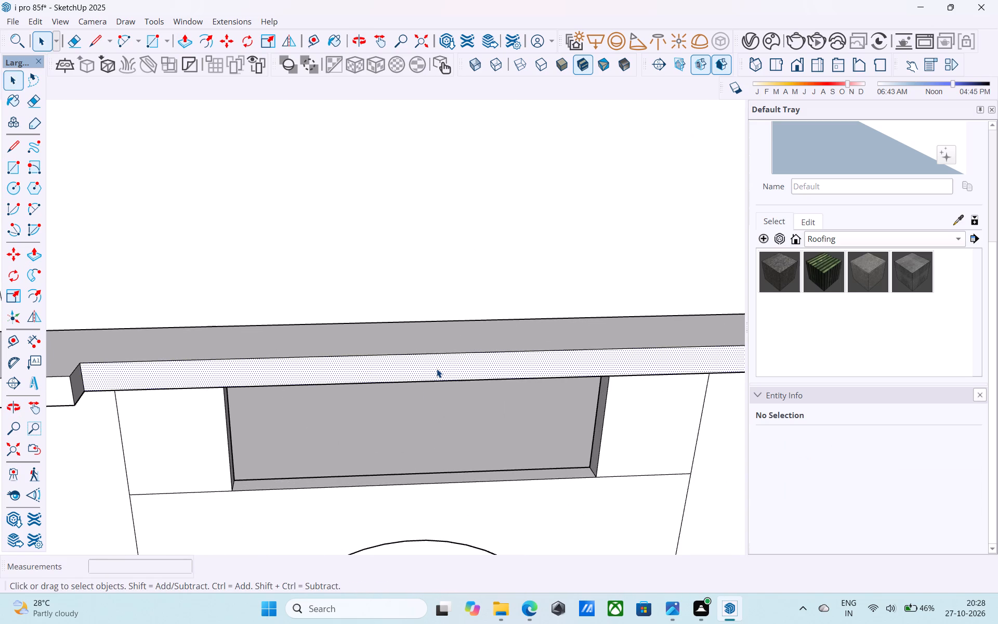
scroll(437, 369, up, 3)
key(p)
click(437, 369)
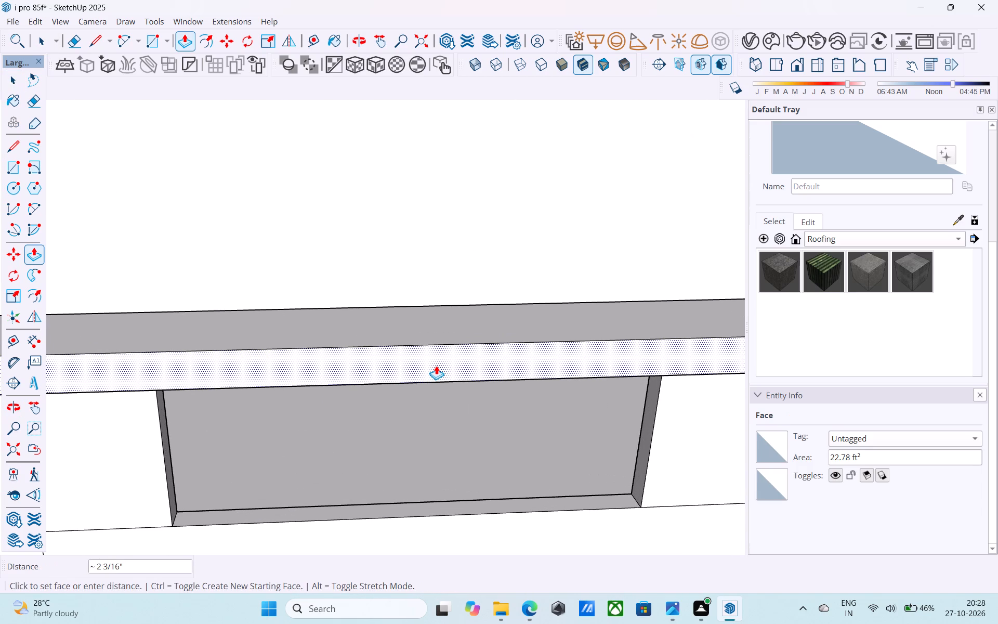
text(1')
key(Return)
key(space)
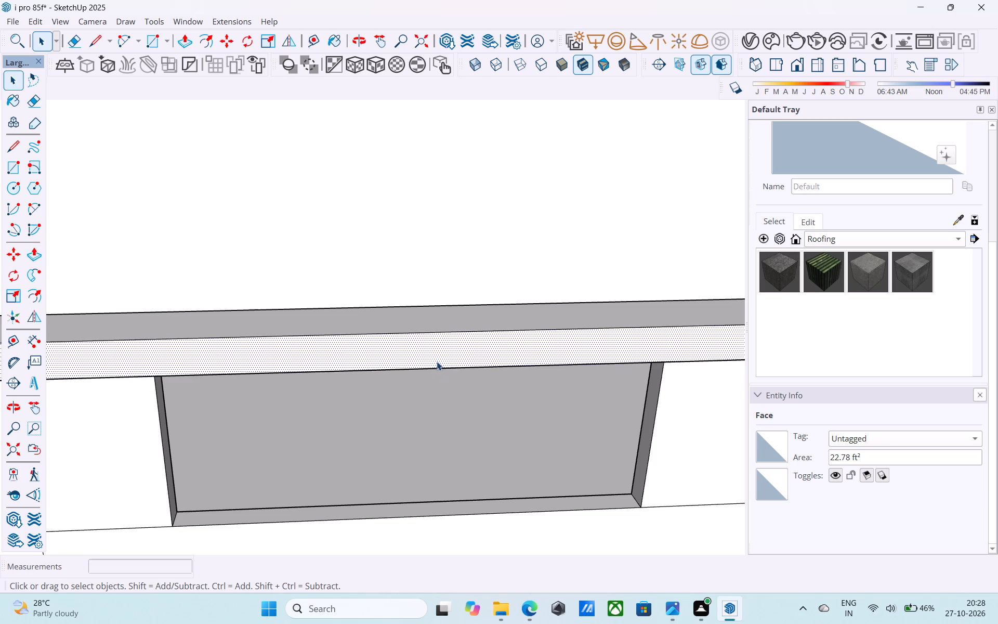
Examine the whole tower beside the neighbouring block, checking the three ledge levels from the front, above, the side and below.
scroll(438, 361, down, 7)
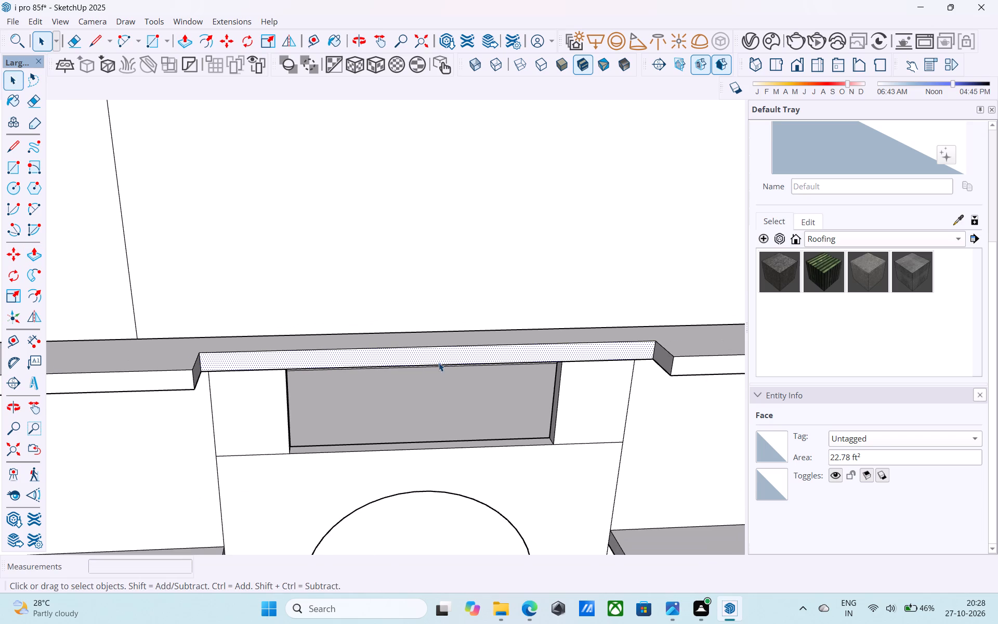
scroll(437, 366, down, 14)
middle_drag(415, 405, 452, 238)
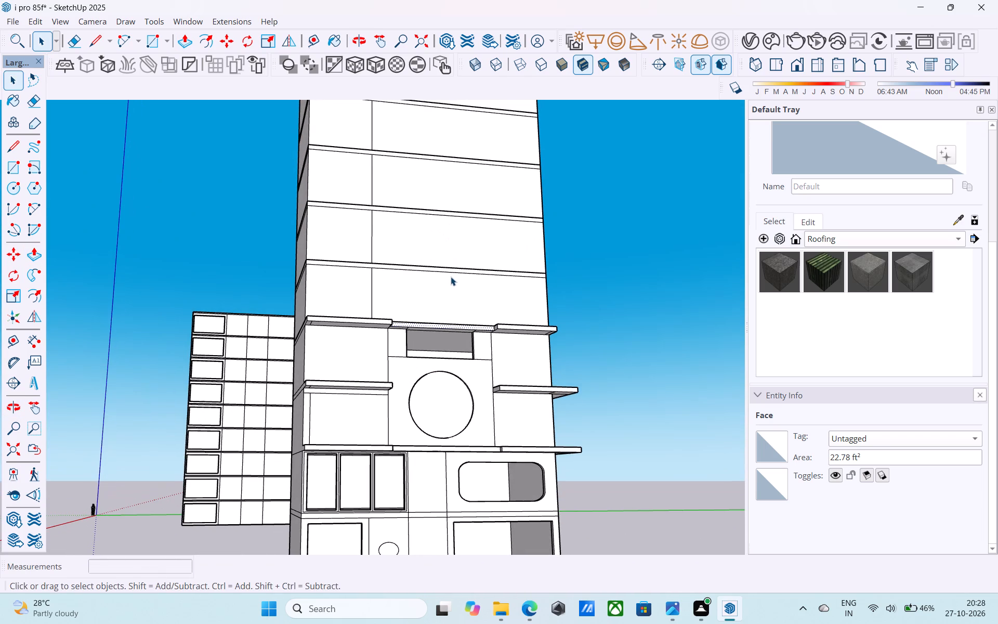
scroll(451, 277, down, 5)
middle_drag(451, 277, 418, 395)
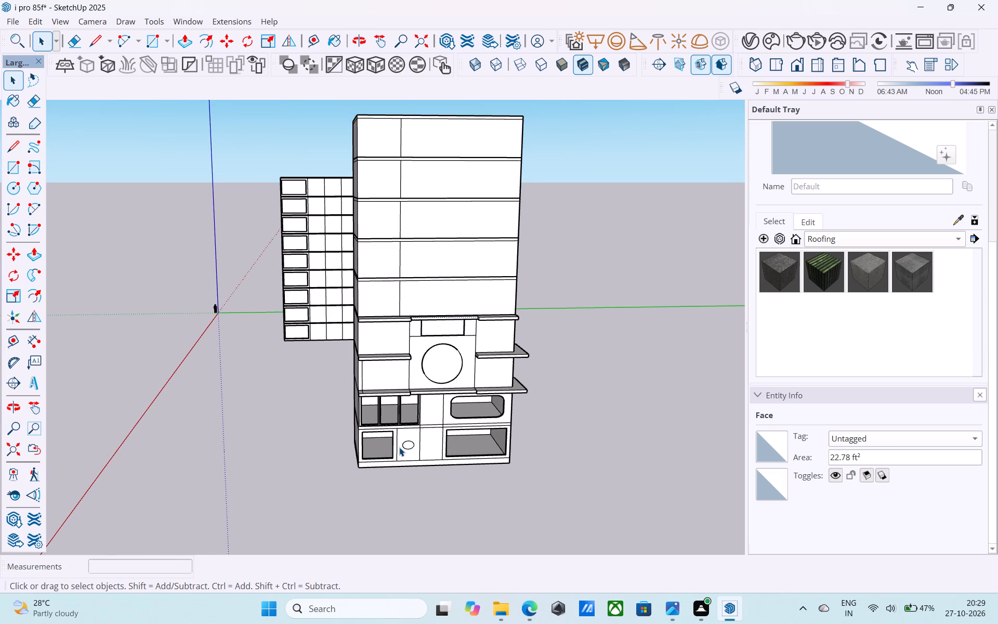
scroll(400, 447, down, 2)
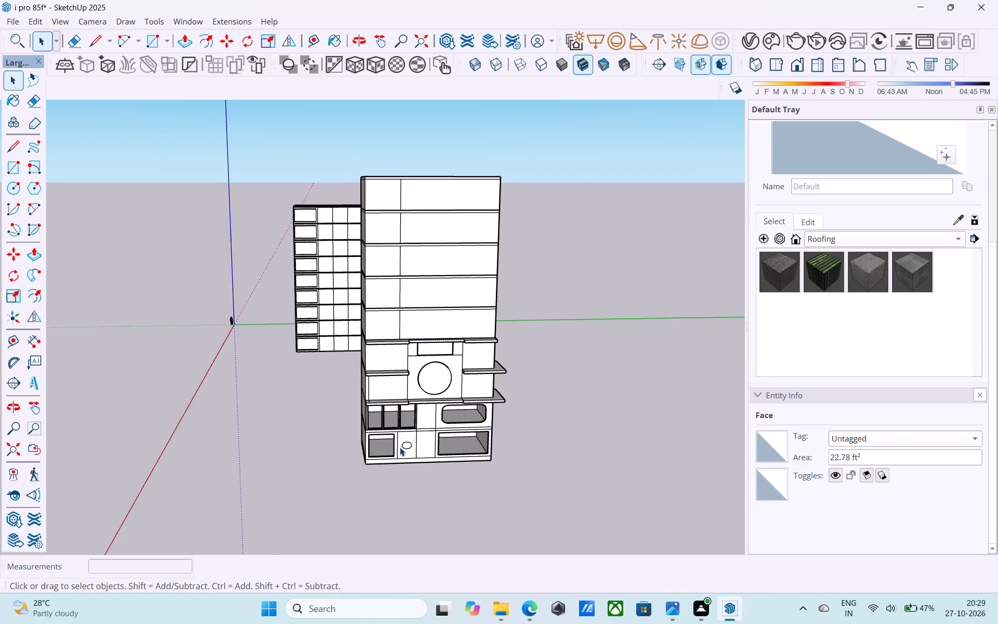
scroll(400, 447, down, 3)
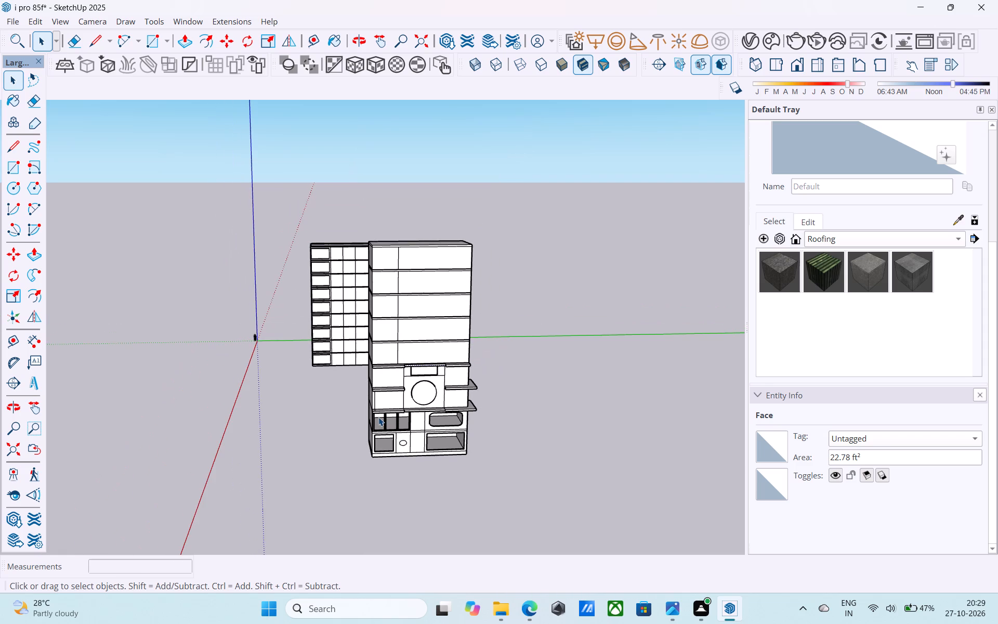
scroll(378, 417, down, 5)
middle_drag(436, 444, 447, 375)
scroll(382, 395, up, 6)
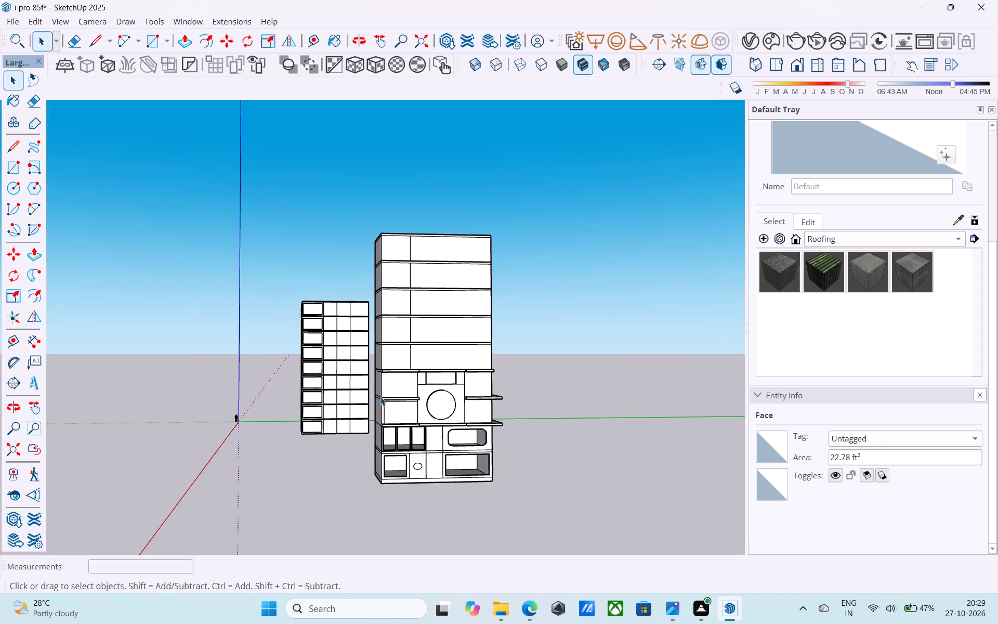
middle_drag(403, 383, 365, 377)
scroll(406, 353, up, 4)
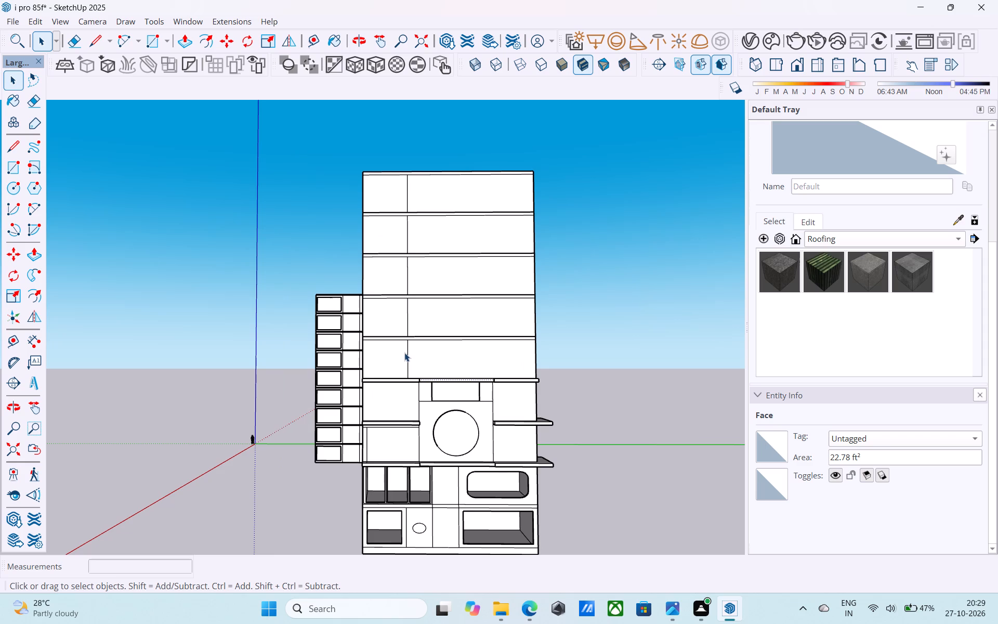
scroll(404, 353, down, 2)
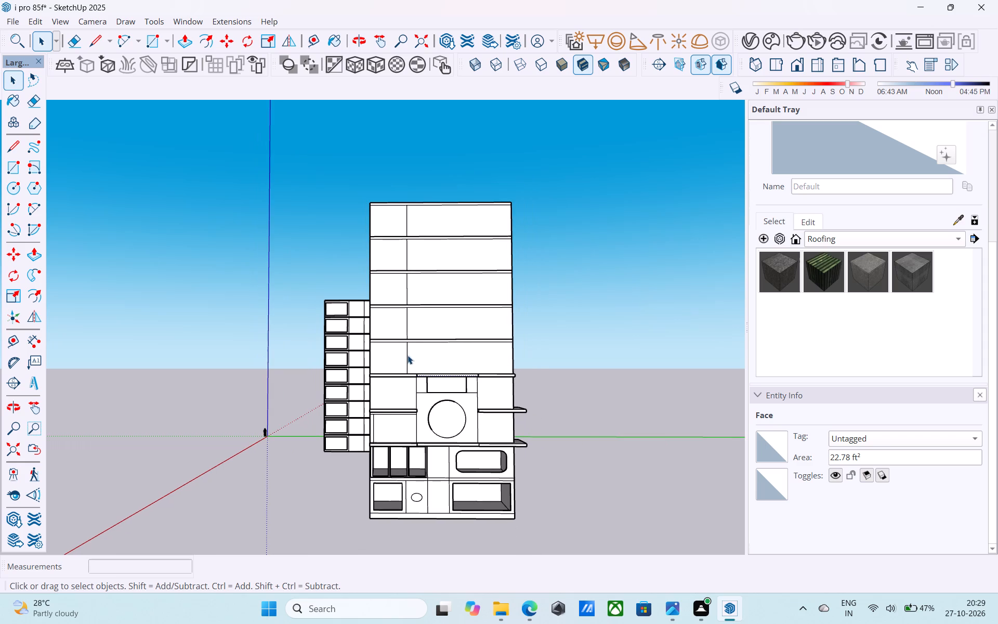
scroll(463, 372, down, 2)
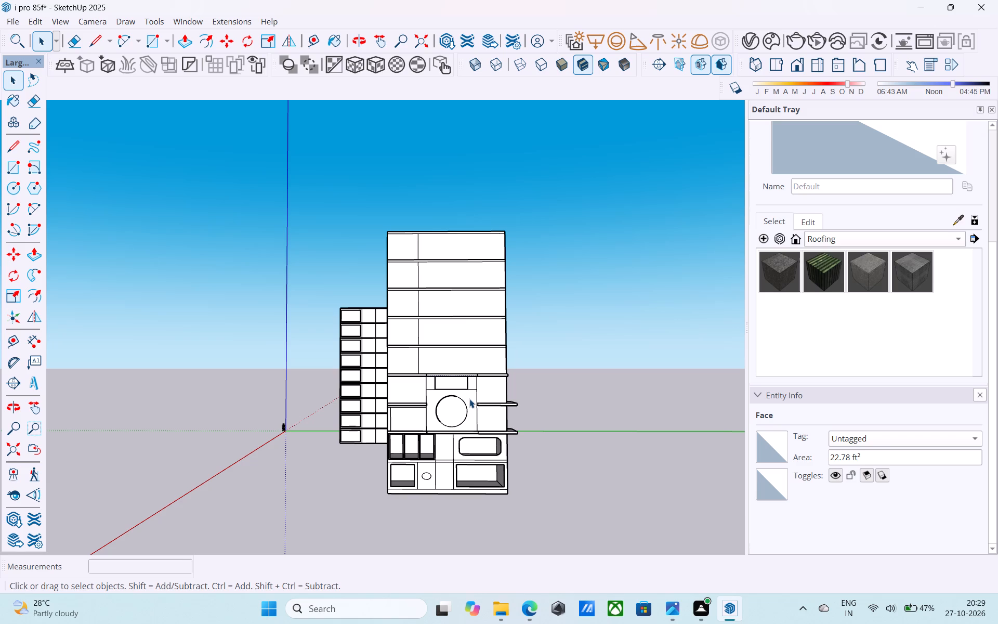
middle_drag(462, 421, 484, 399)
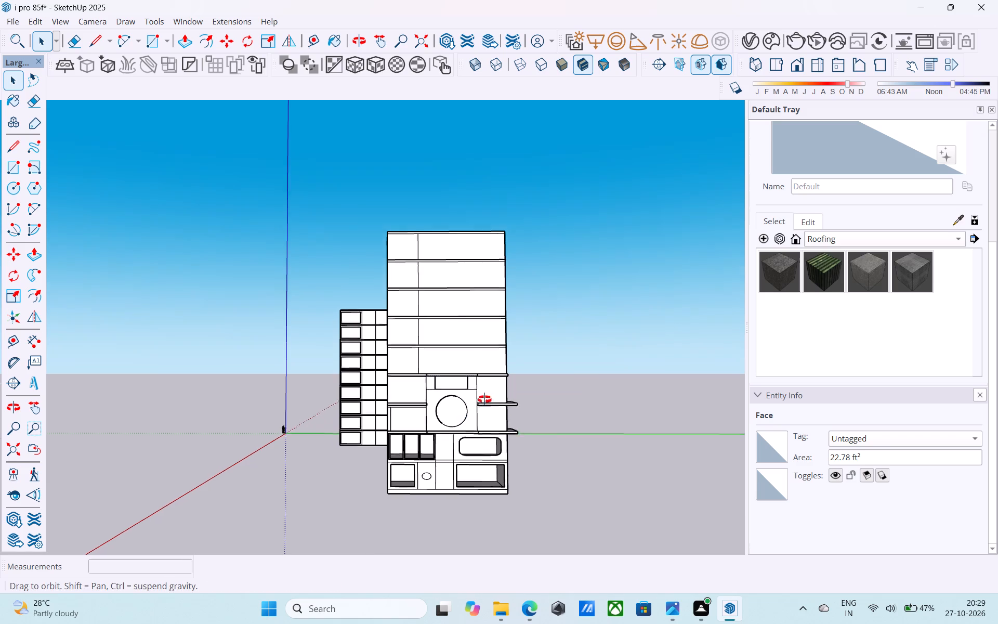
middle_drag(484, 399, 522, 405)
scroll(469, 410, down, 1)
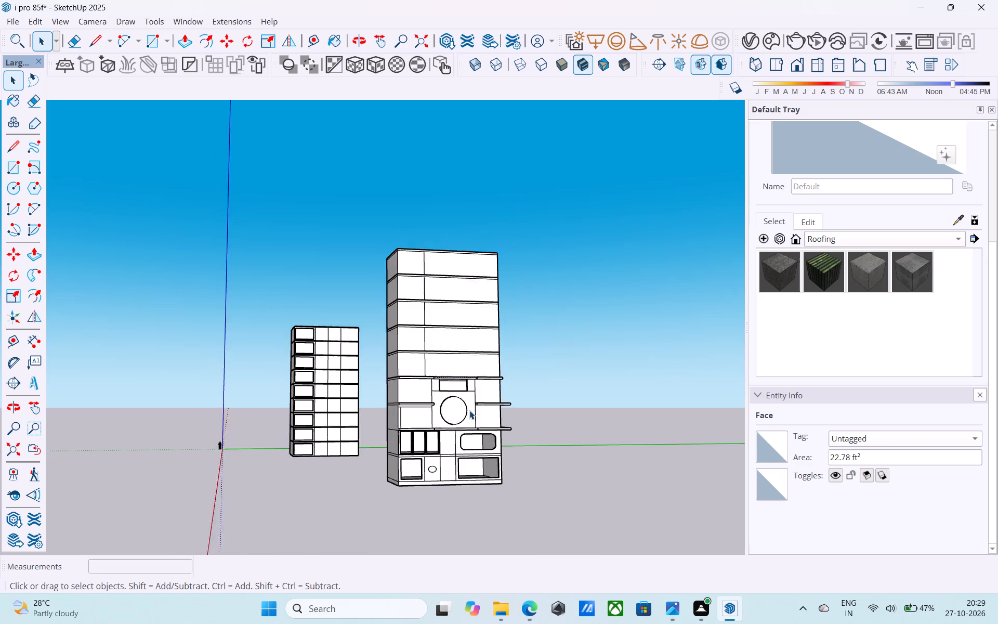
scroll(469, 410, down, 2)
middle_drag(468, 409, 472, 389)
middle_drag(385, 436, 485, 472)
scroll(429, 425, up, 1)
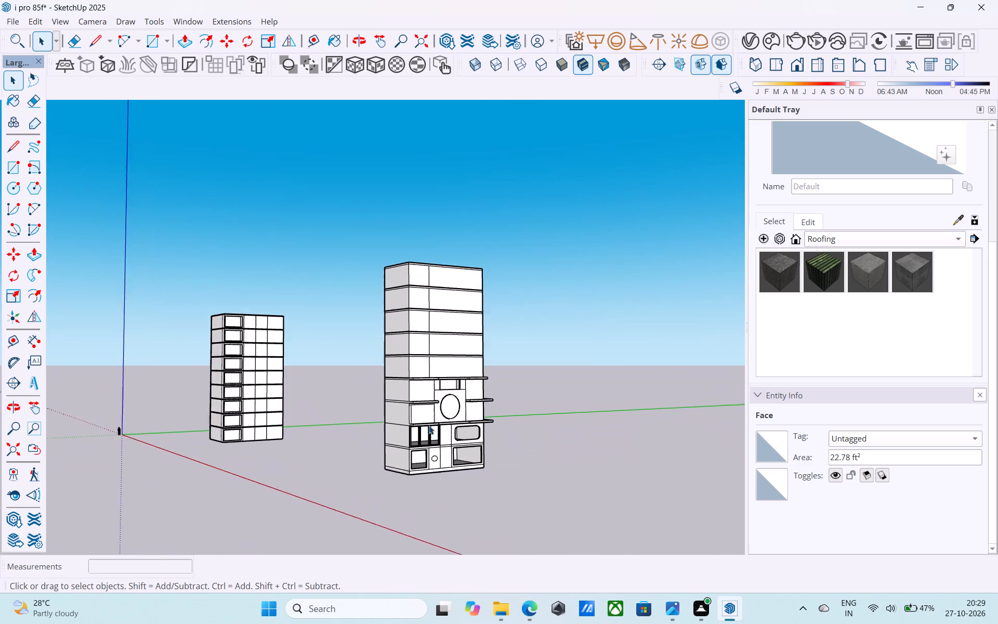
scroll(429, 425, up, 4)
middle_drag(438, 392, 430, 391)
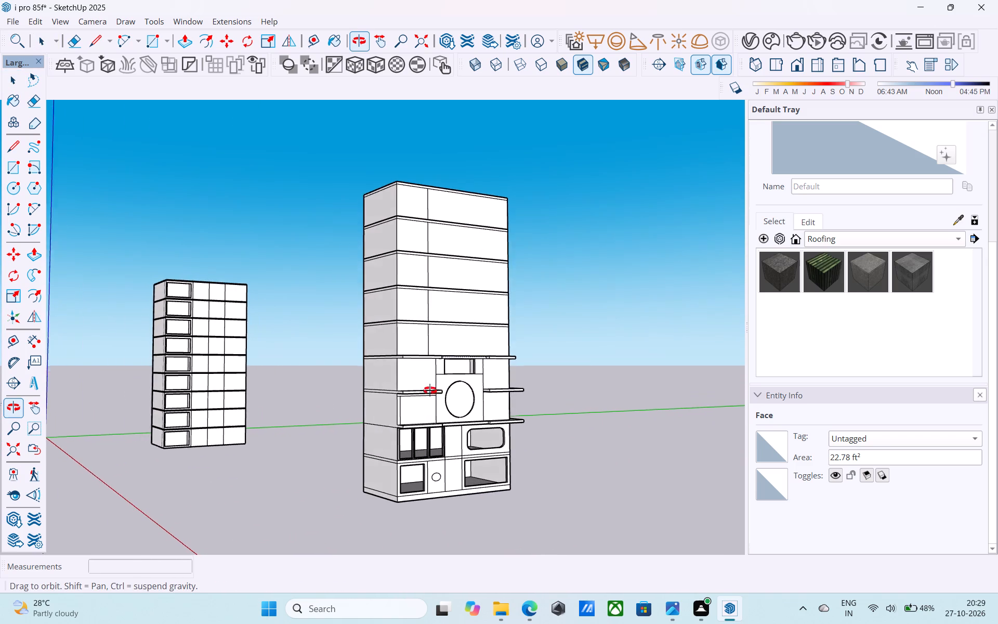
middle_drag(430, 391, 419, 375)
middle_drag(419, 375, 430, 271)
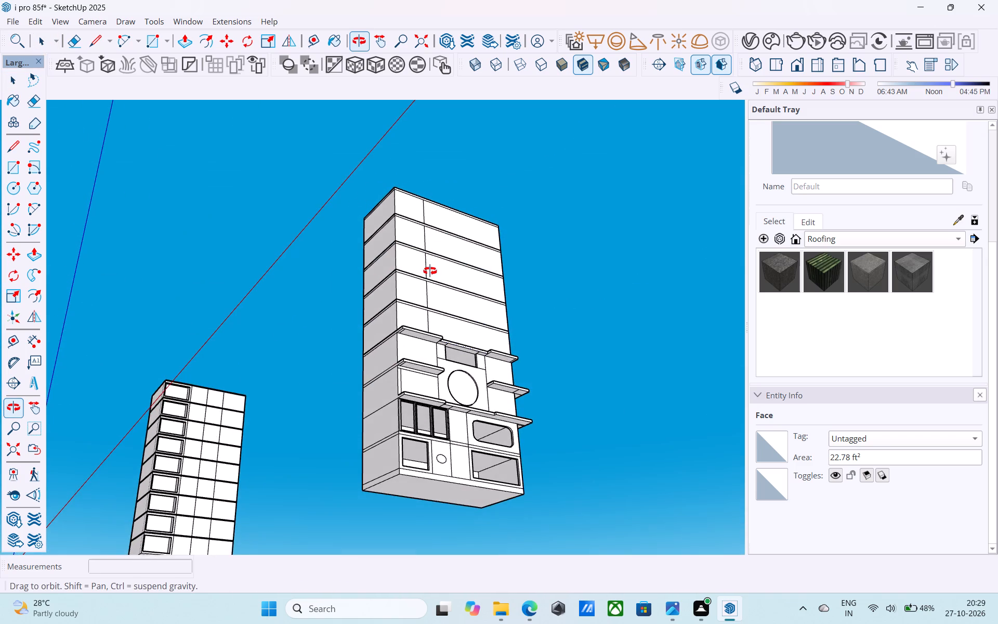
middle_drag(430, 271, 363, 408)
Draw a rectangle about 14' 9" by 6' across the rectangular recess above the circle, set slightly behind its front edges.
scroll(427, 378, up, 9)
middle_drag(468, 382, 329, 293)
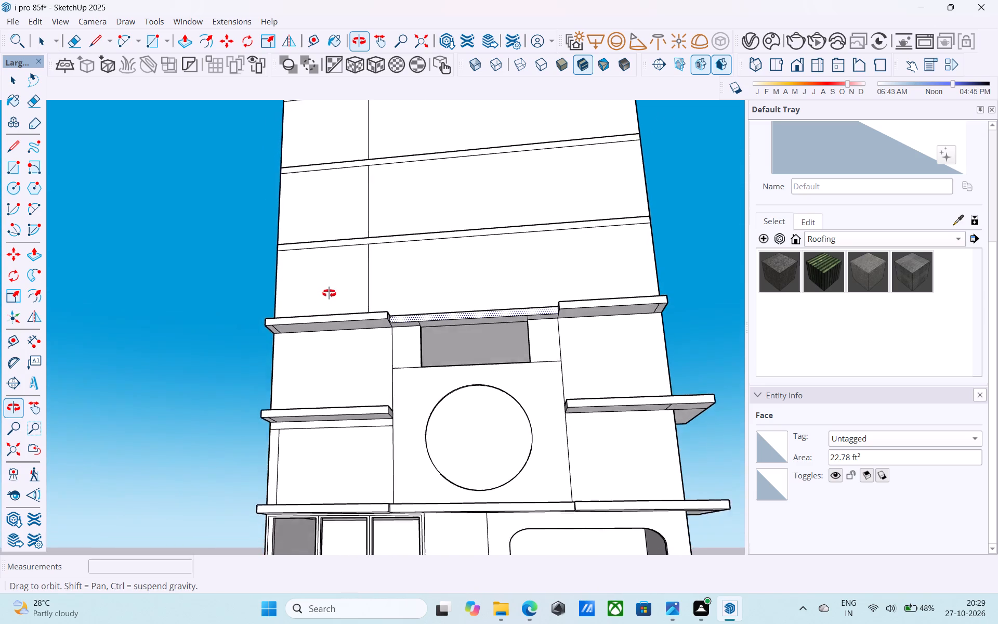
middle_drag(329, 293, 338, 279)
scroll(393, 307, up, 1)
middle_drag(393, 307, 269, 311)
middle_drag(469, 326, 382, 334)
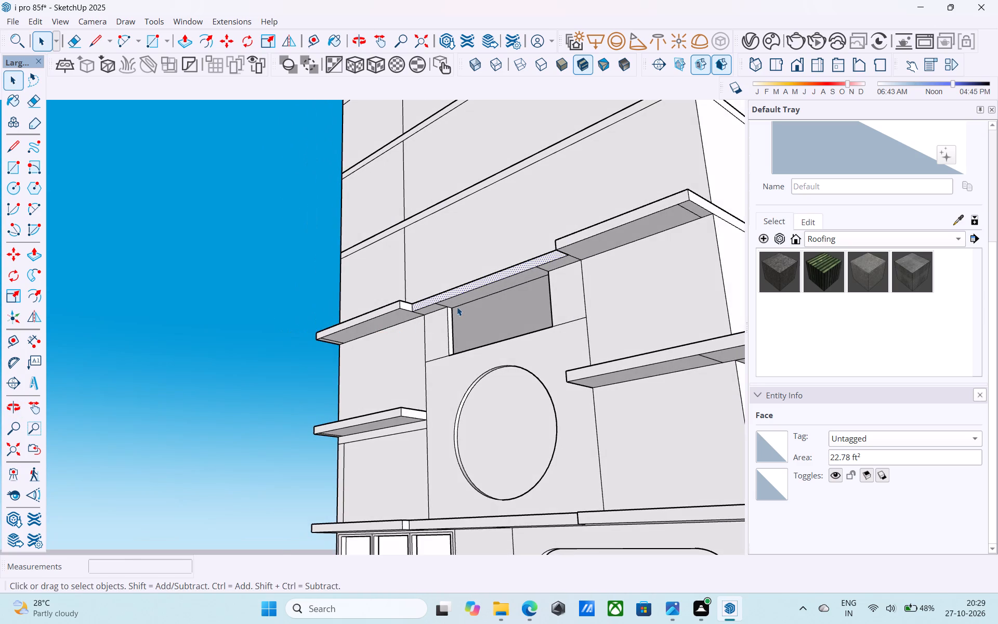
scroll(457, 307, up, 3)
key(r)
shift+middle_drag(457, 306, 417, 296)
scroll(417, 296, up, 4)
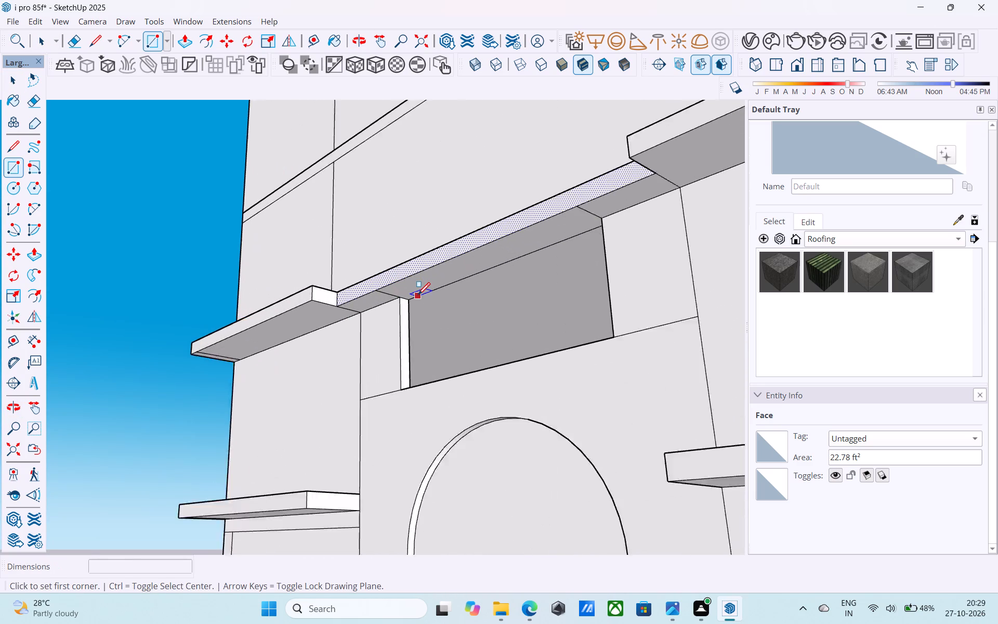
scroll(418, 296, up, 9)
click(393, 307)
scroll(394, 304, down, 10)
middle_drag(546, 412, 542, 407)
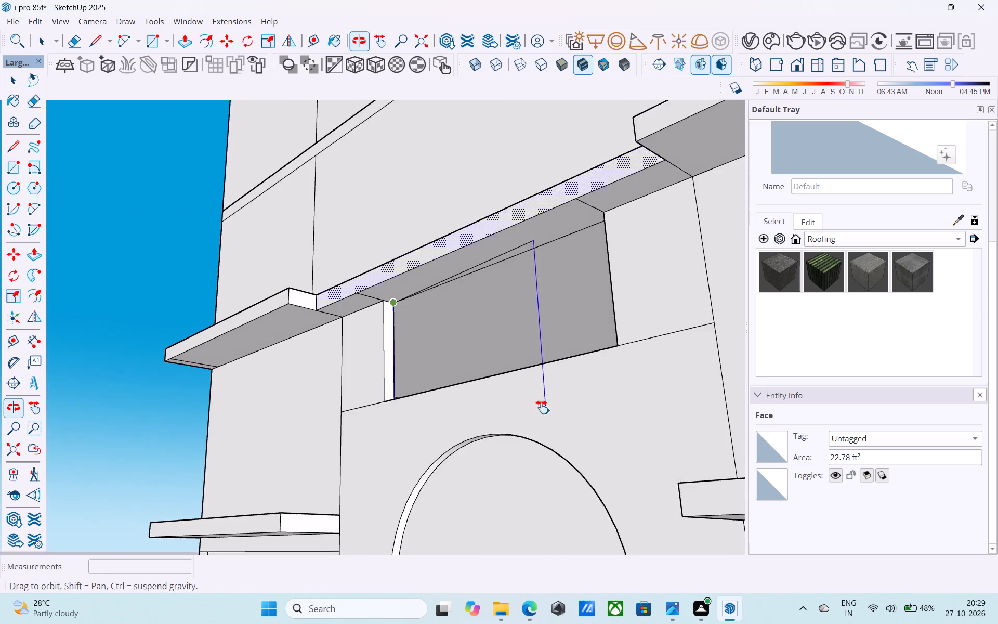
middle_drag(542, 407, 871, 571)
scroll(581, 373, up, 3)
scroll(523, 330, up, 3)
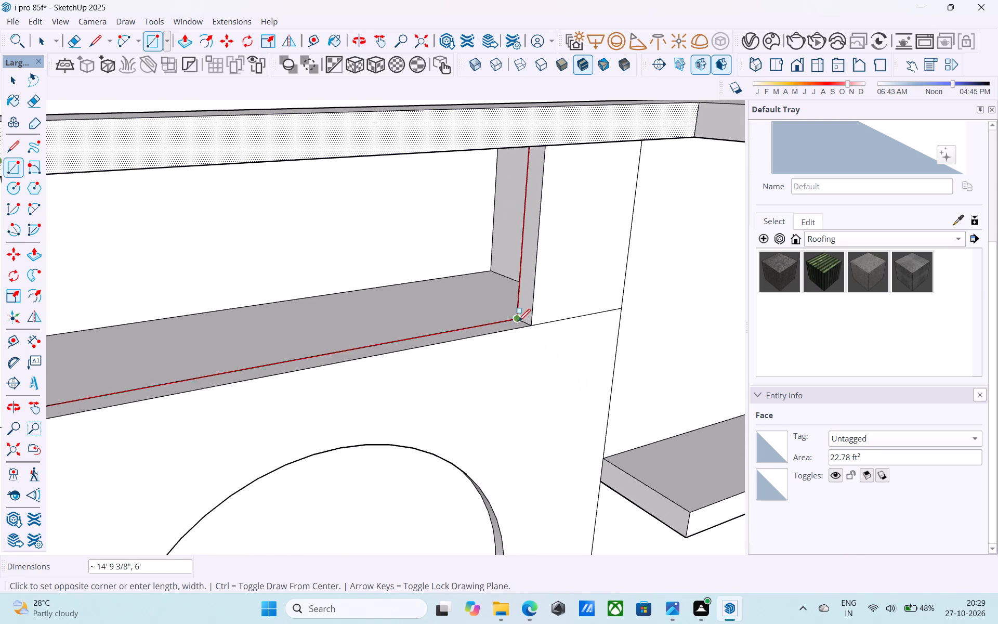
click(517, 321)
Paint the new pane in the rectangular recess with the Glass_Basic_01 material.
shift+scroll(517, 321, down, 3)
shift+middle_drag(517, 323, 534, 351)
click(835, 238)
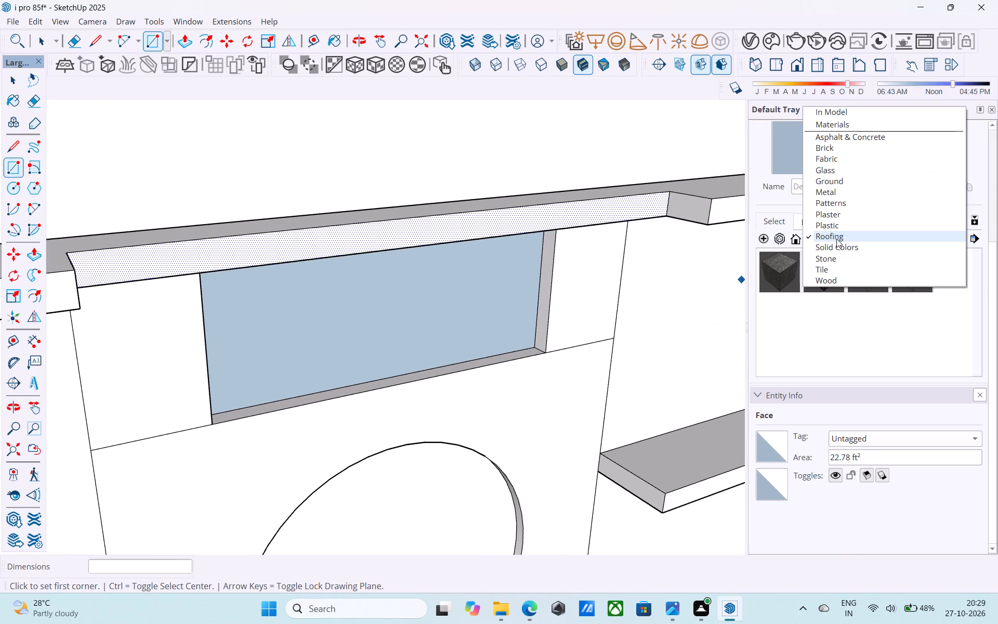
click(854, 166)
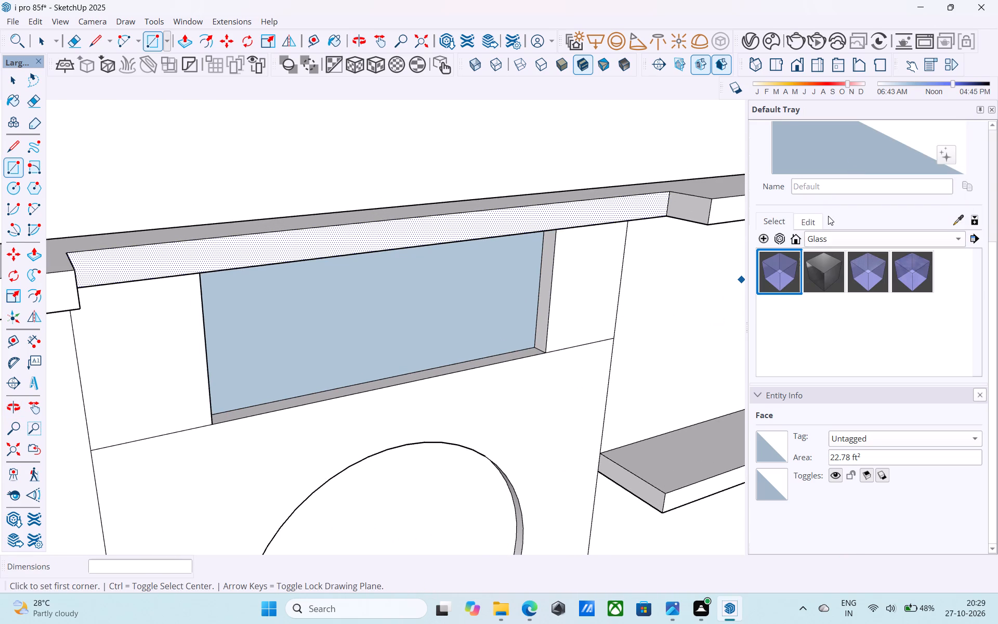
click(783, 277)
click(531, 332)
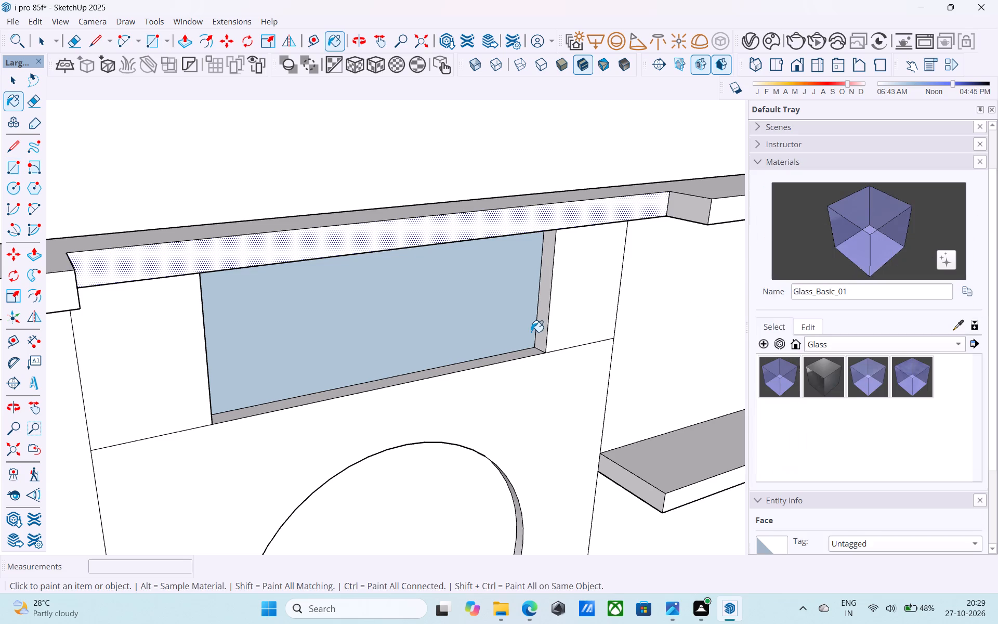
Recolour the Glass_Basic_01 material to a pale yellow using the colour wheel.
scroll(531, 332, down, 5)
middle_drag(536, 339, 385, 196)
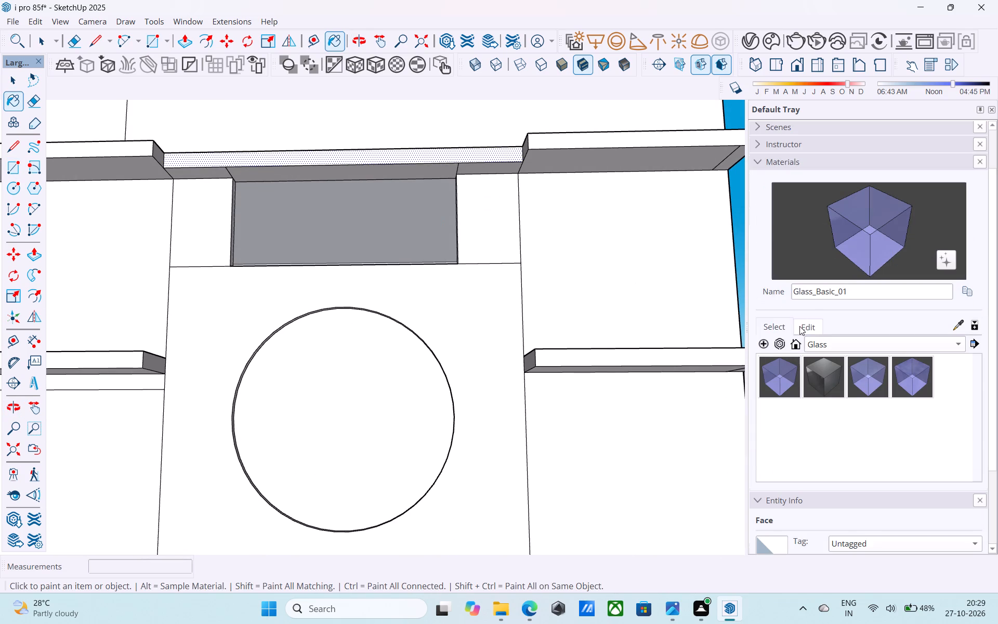
click(799, 326)
drag(783, 402, 794, 382)
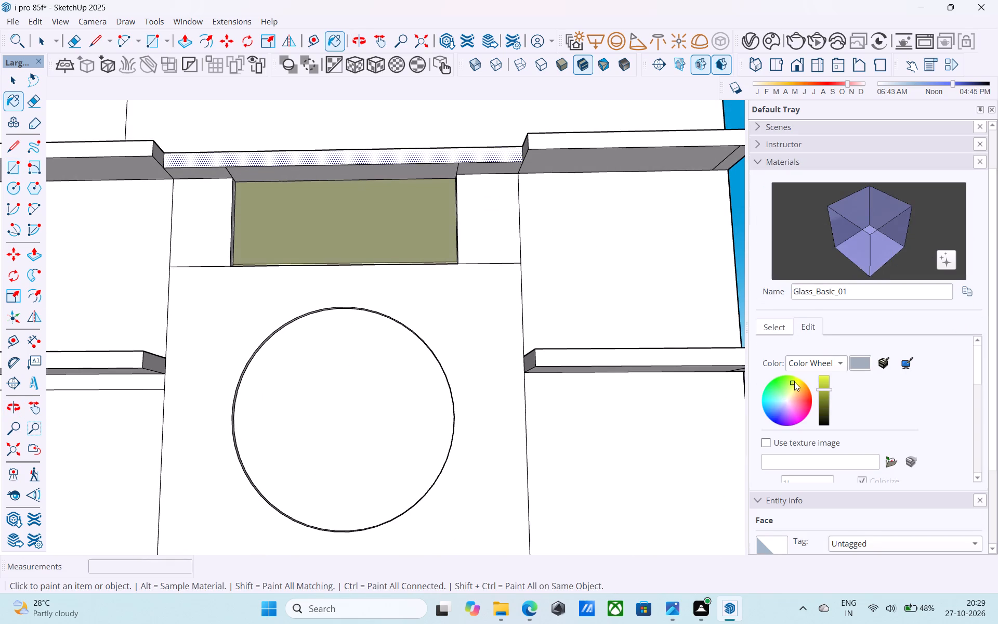
drag(794, 382, 798, 382)
scroll(600, 358, down, 11)
middle_click(600, 359)
middle_drag(595, 359, 589, 432)
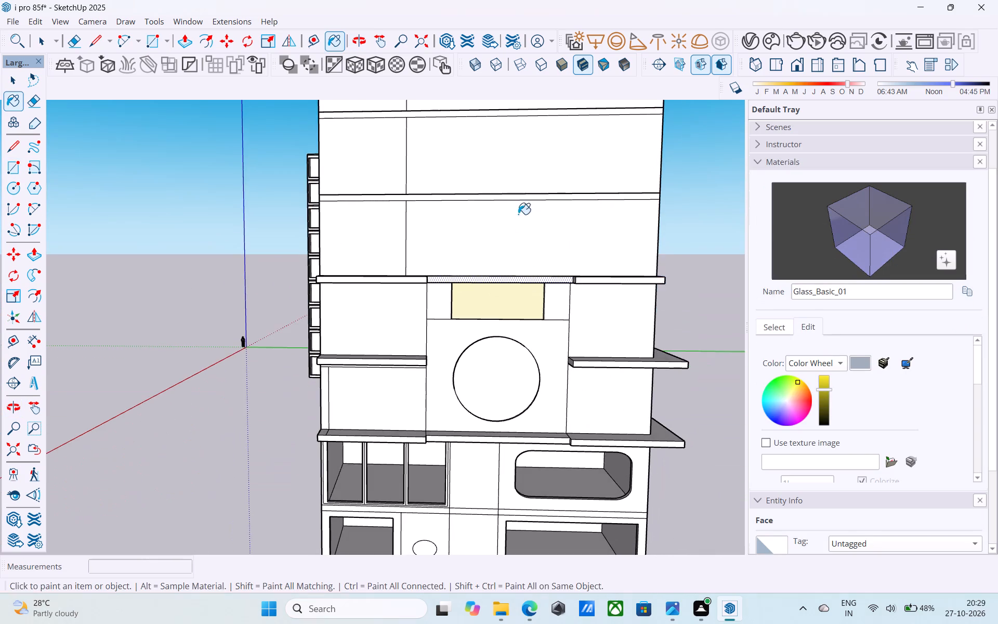
scroll(515, 212, up, 5)
key(space)
Save the model.
scroll(514, 211, down, 4)
middle_drag(514, 211, 494, 242)
scroll(494, 242, up, 4)
key(ctrl+s)
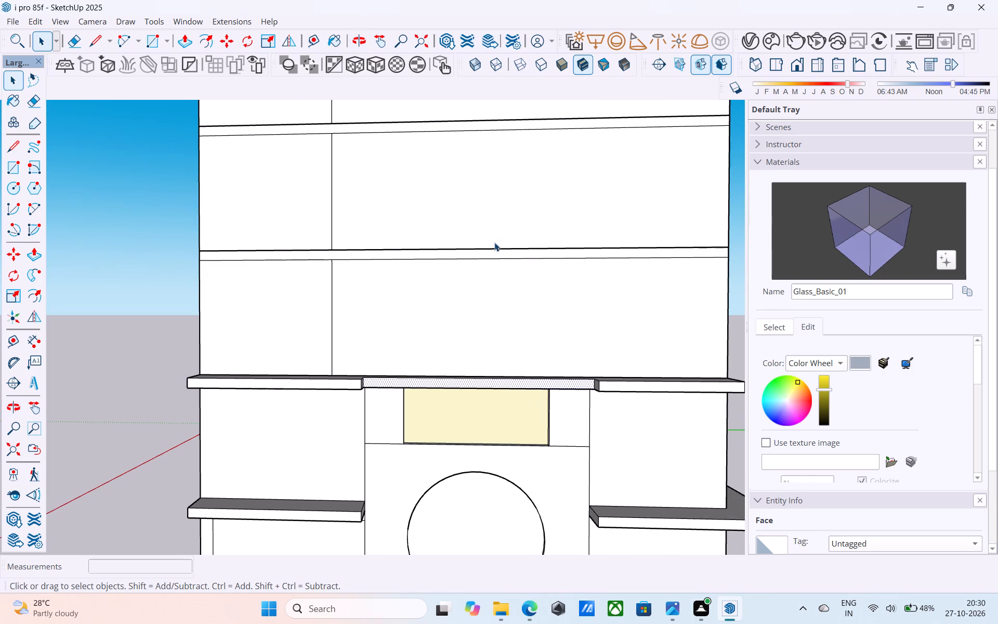
Explode the second and third storey components above the topmost ledge level.
scroll(494, 242, down, 4)
middle_drag(493, 244, 496, 236)
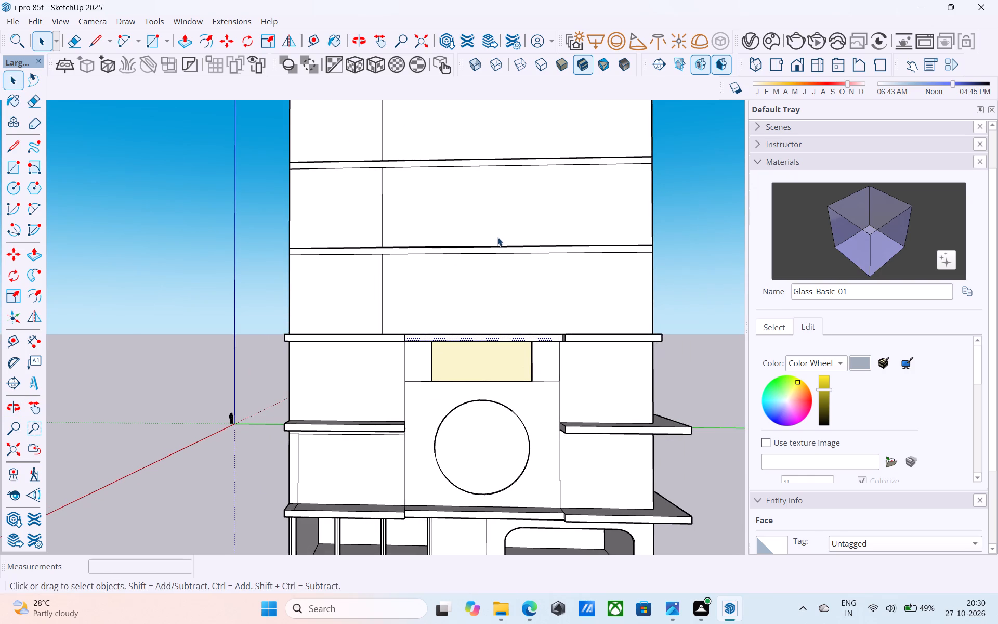
middle_drag(497, 237, 500, 244)
scroll(500, 244, down, 3)
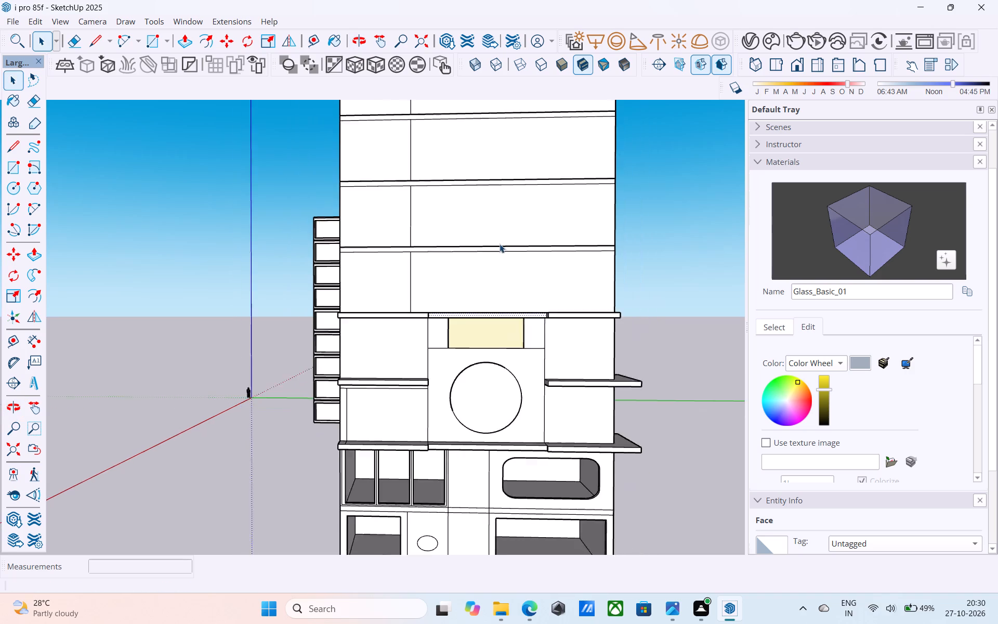
scroll(500, 244, down, 1)
middle_drag(500, 244, 506, 278)
click(469, 235)
right_click(469, 235)
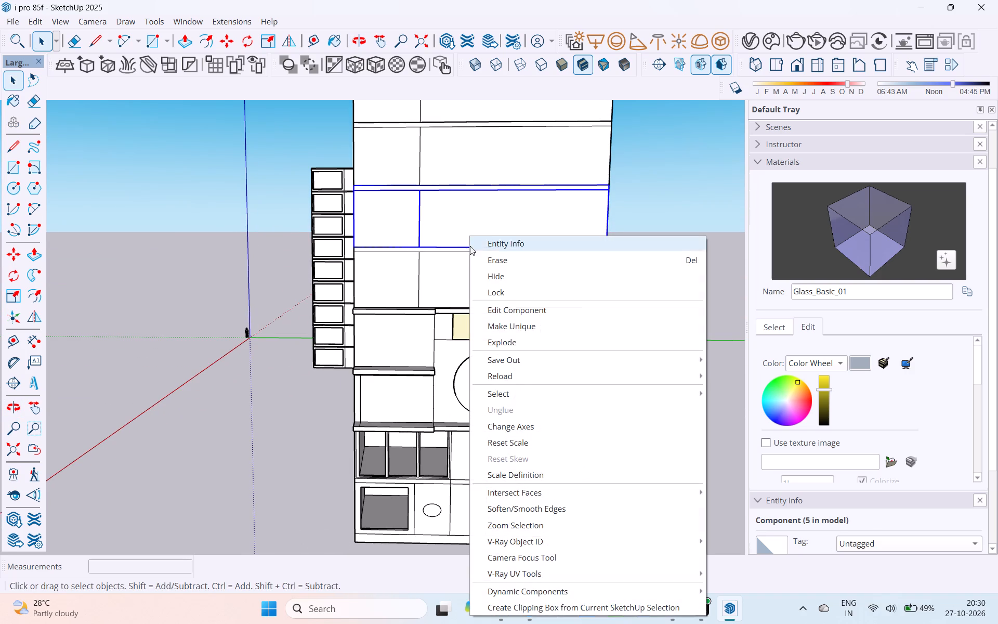
click(498, 340)
click(511, 157)
right_click(510, 157)
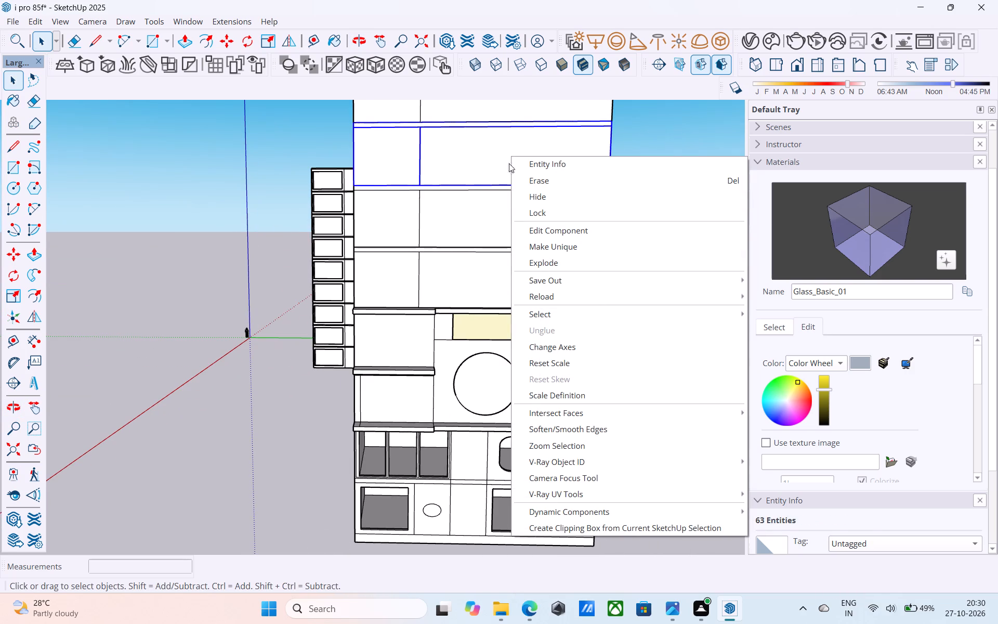
click(540, 263)
Explode the two uppermost storey components of the tower and clear the selection.
scroll(484, 299, down, 10)
scroll(493, 239, up, 3)
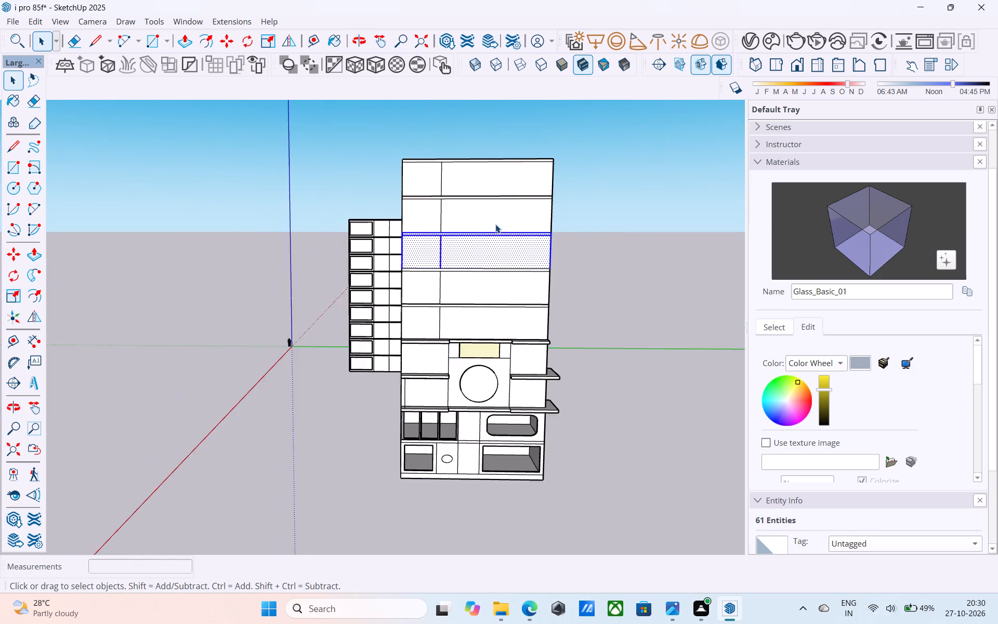
scroll(495, 224, up, 4)
click(496, 212)
right_click(496, 212)
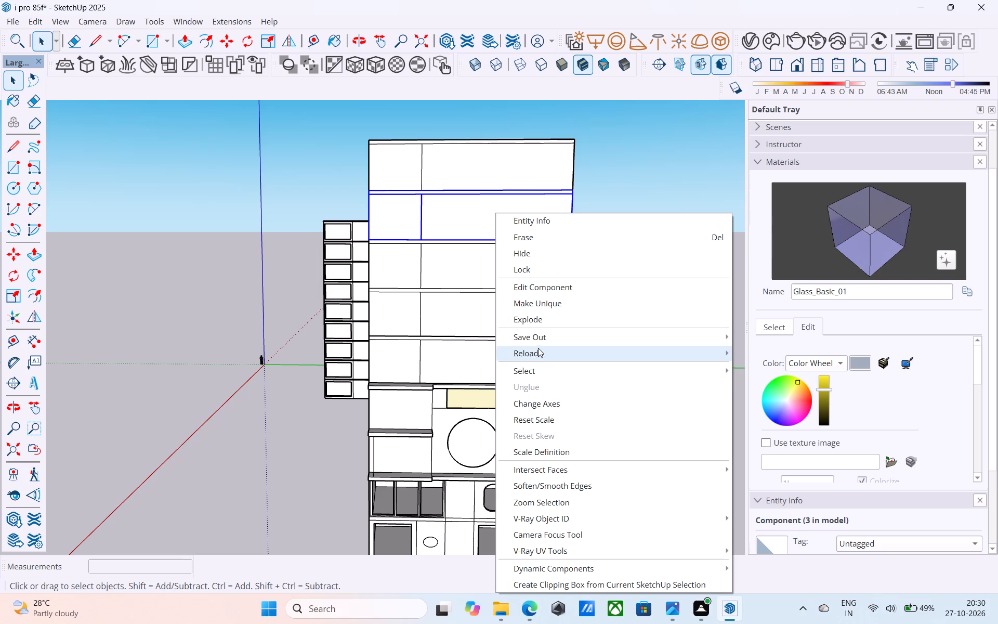
click(542, 319)
click(497, 169)
right_click(497, 169)
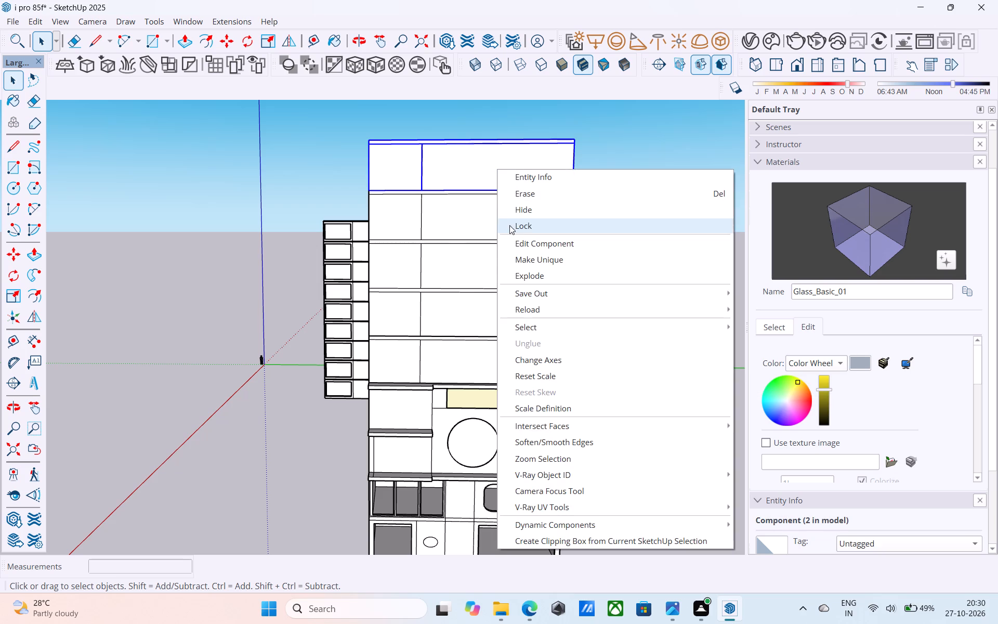
click(526, 274)
scroll(407, 208, down, 6)
middle_drag(405, 211, 439, 211)
click(571, 222)
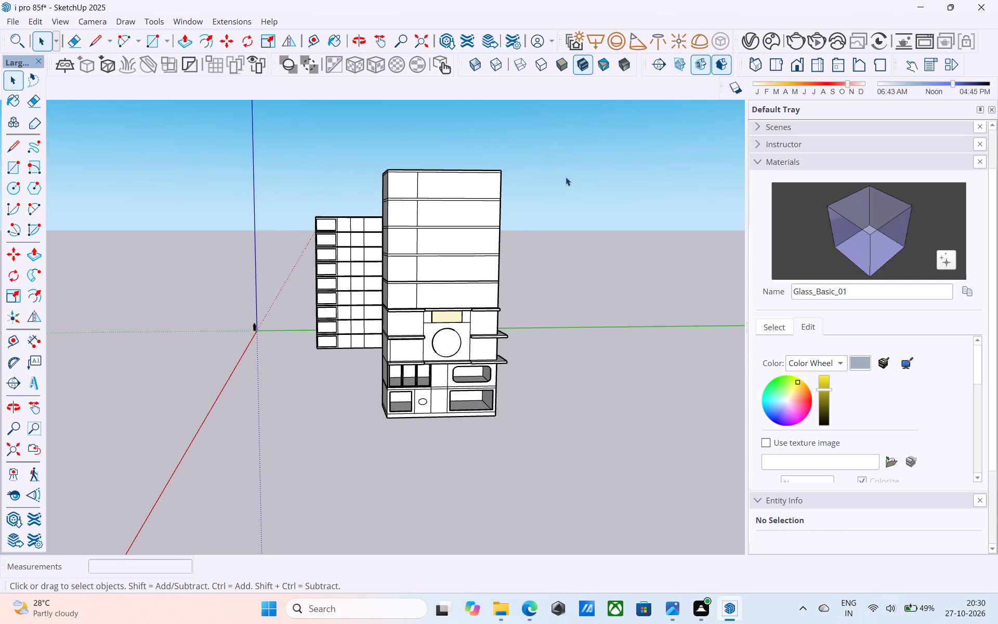
Save the model with the exploded storeys.
key(ctrl+s)
Examine the tower's front from several heights, checking the undetailed upper storeys, the ledges and the yellow-glazed recess.
scroll(501, 235, down, 6)
key(space)
middle_click(474, 320)
scroll(474, 320, up, 6)
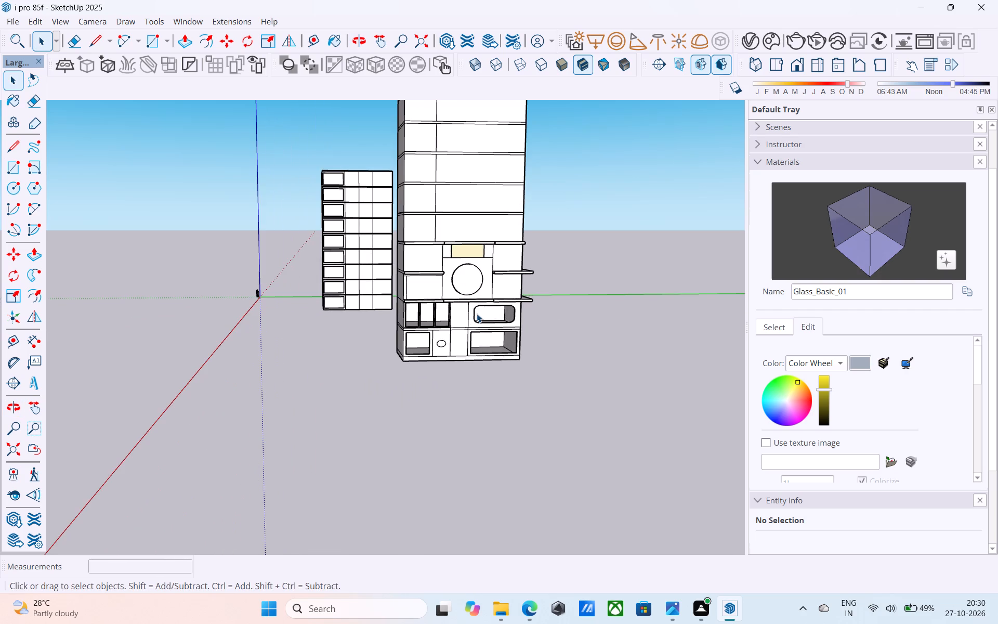
scroll(477, 313, up, 1)
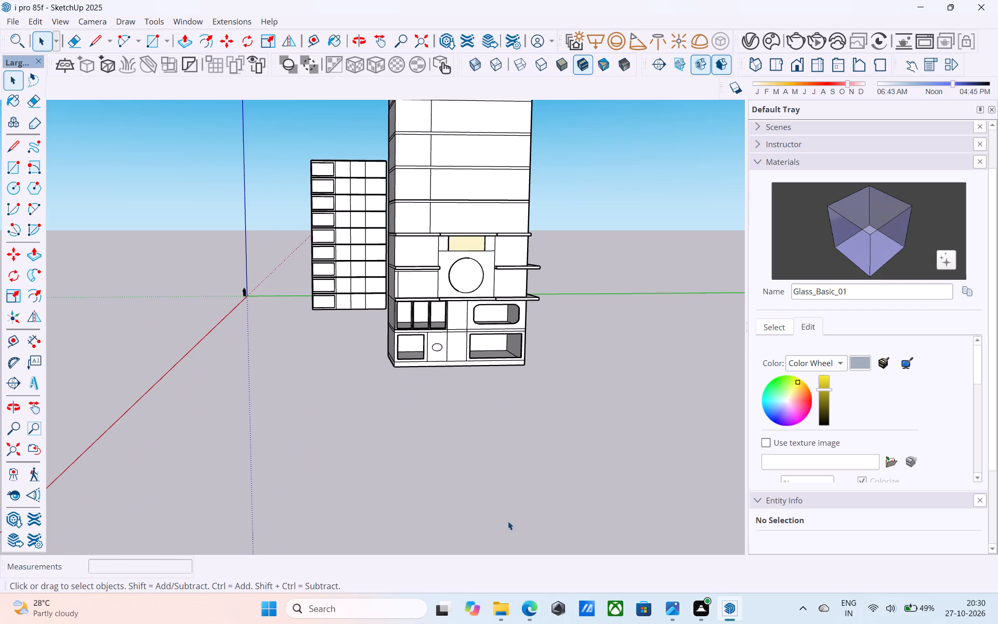
scroll(488, 538, down, 4)
middle_drag(488, 538, 488, 516)
scroll(477, 552, up, 3)
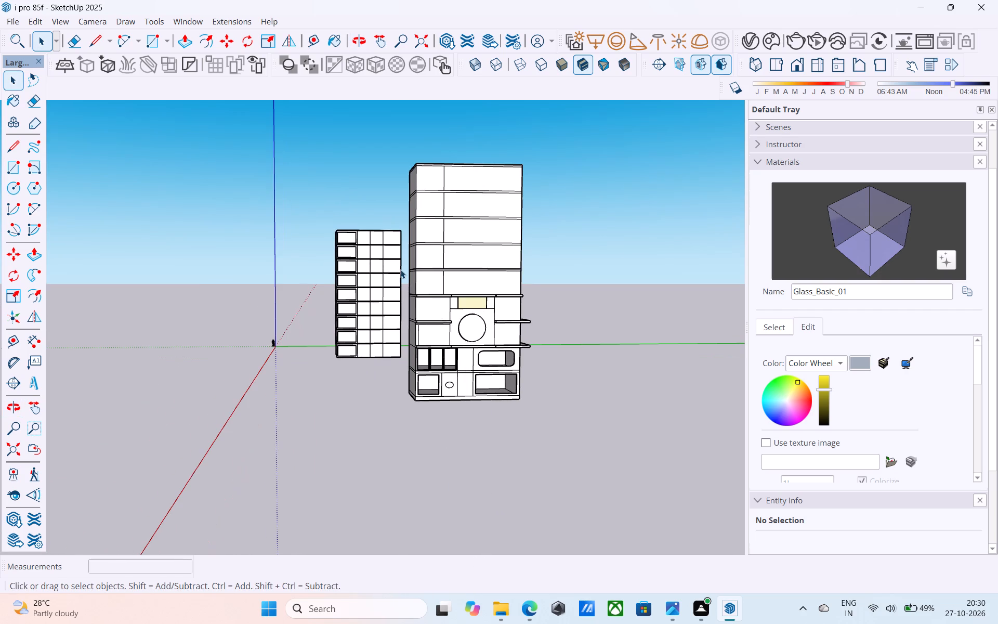
scroll(472, 259, up, 1)
middle_drag(472, 259, 470, 273)
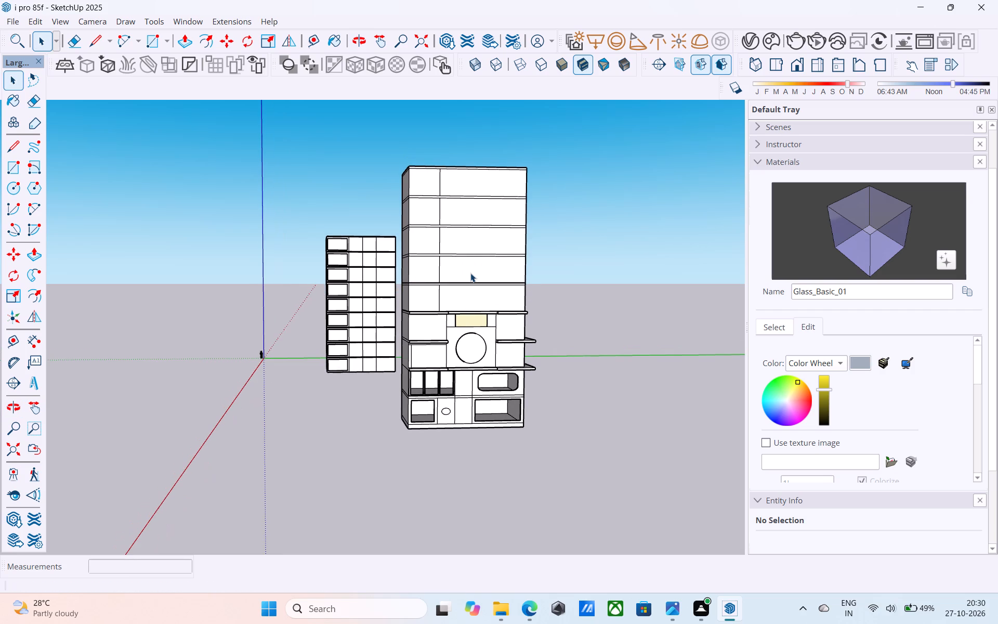
scroll(470, 273, up, 1)
middle_drag(482, 273, 485, 310)
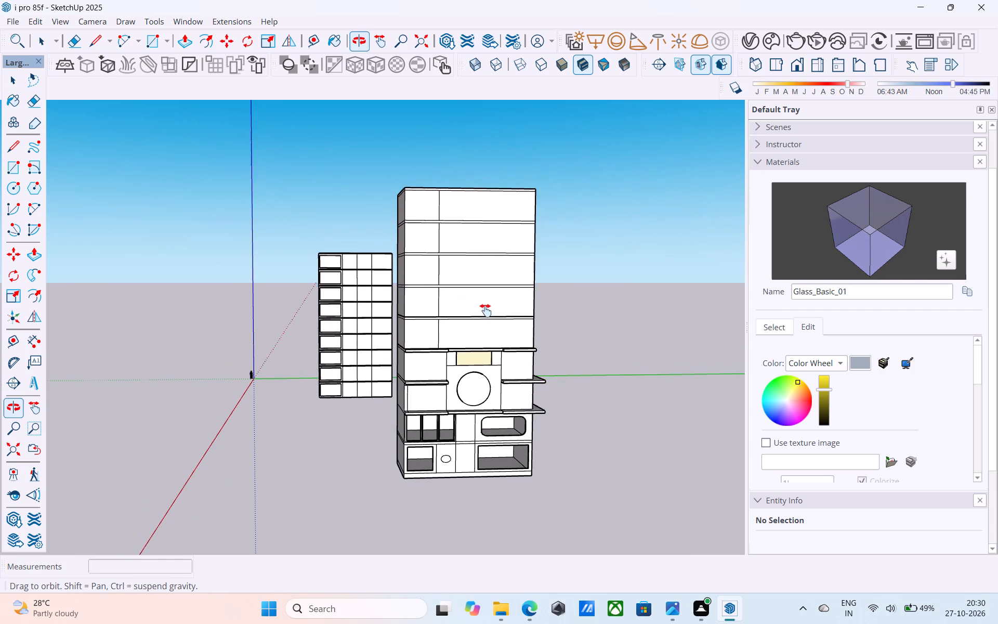
middle_drag(485, 310, 487, 309)
scroll(432, 324, up, 1)
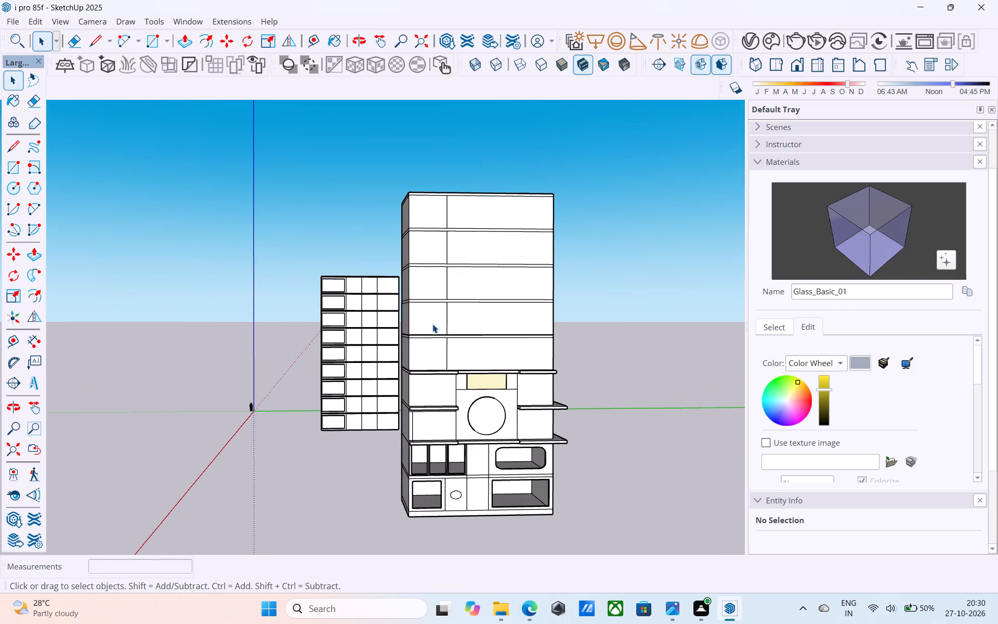
scroll(432, 324, up, 3)
shift+middle_drag(496, 395, 482, 327)
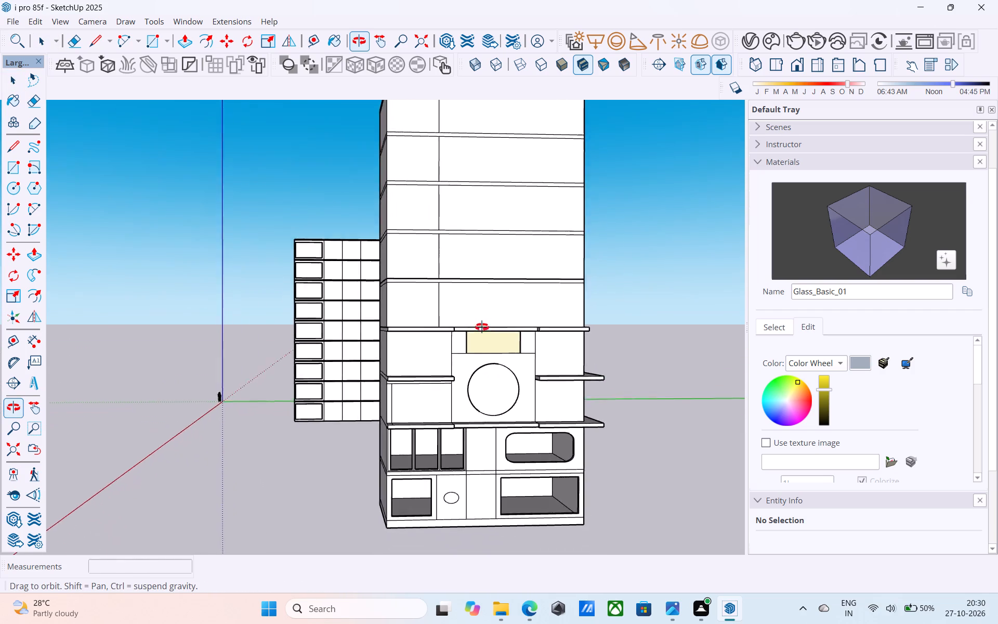
shift+middle_drag(482, 327, 439, 339)
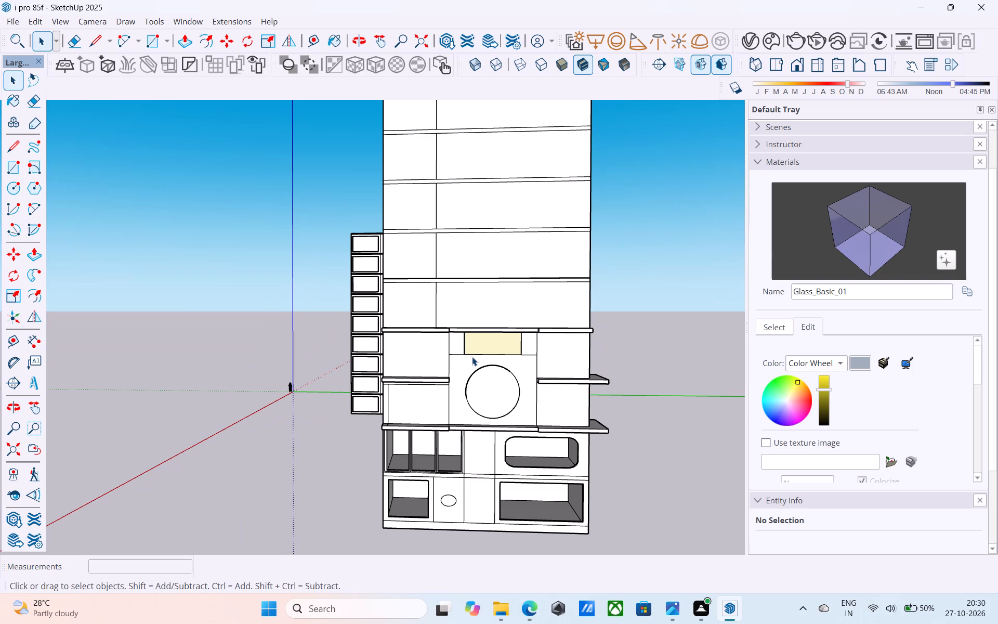
middle_drag(472, 357, 488, 439)
scroll(490, 406, up, 1)
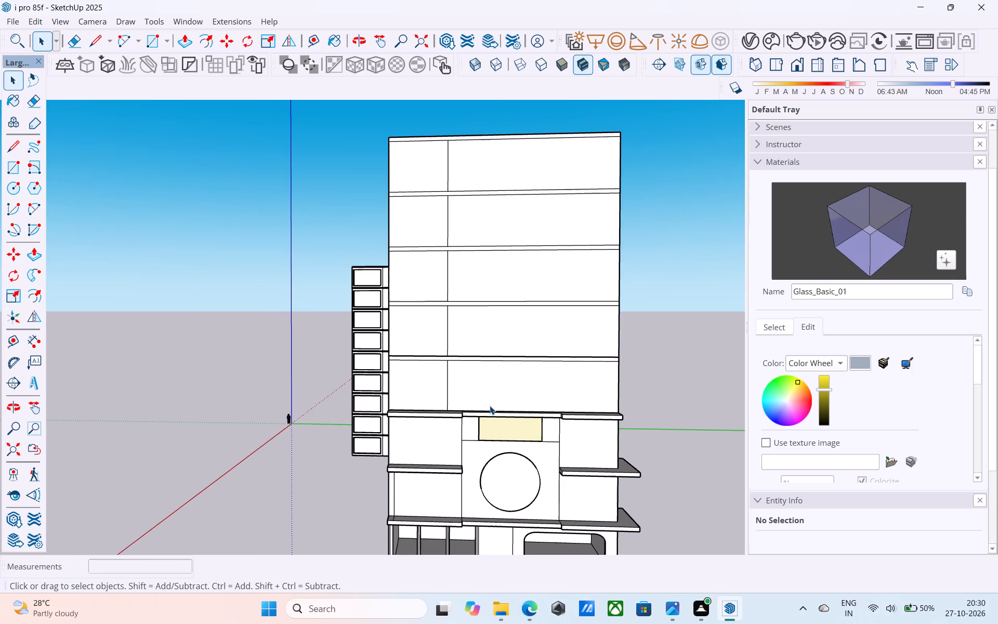
shift+middle_drag(490, 406, 487, 406)
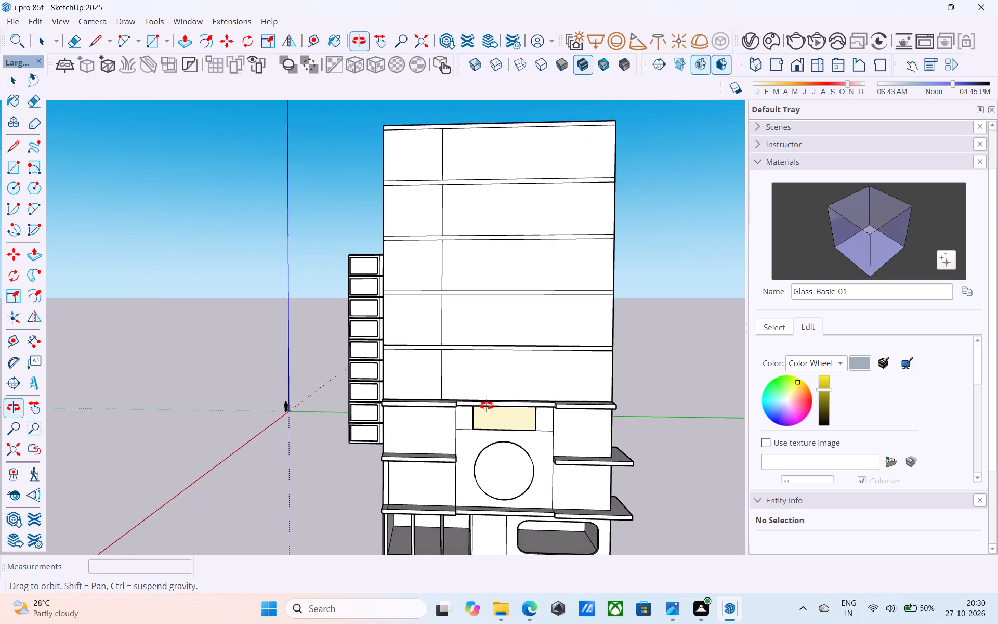
shift+middle_drag(487, 406, 507, 459)
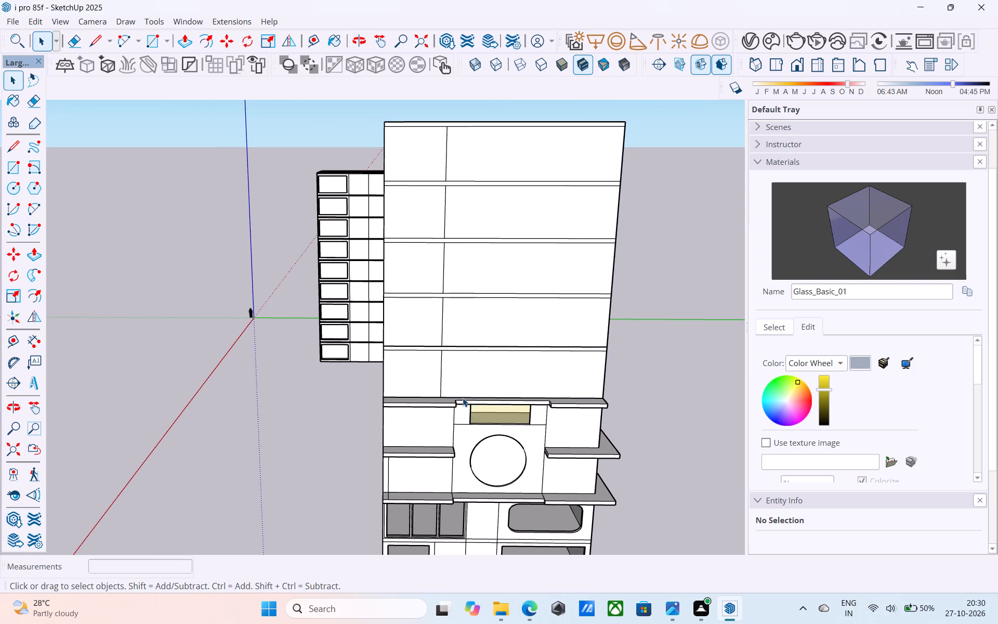
scroll(463, 398, up, 6)
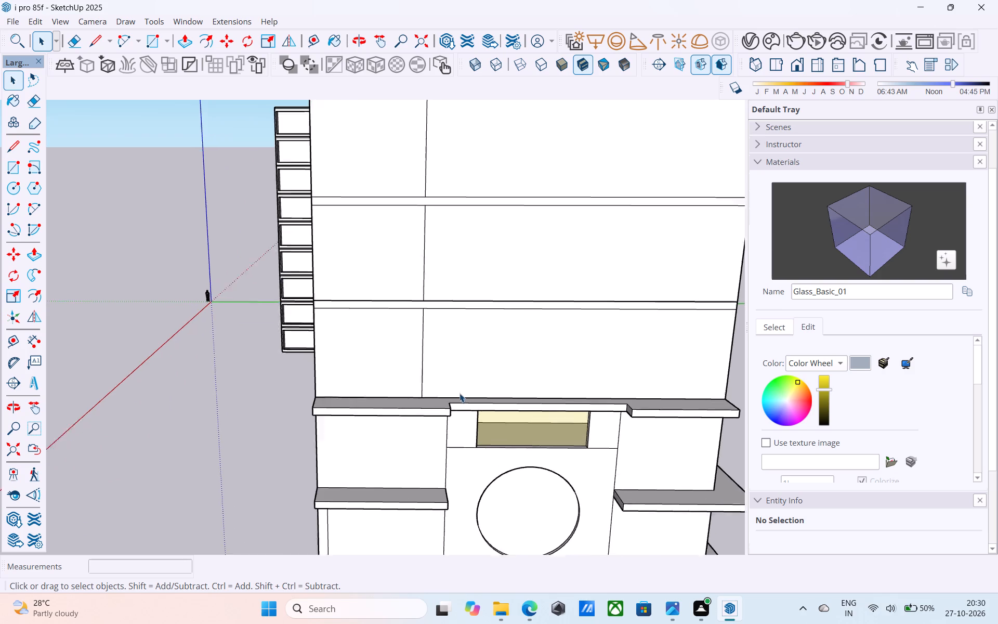
scroll(459, 393, up, 3)
scroll(459, 393, down, 5)
middle_drag(459, 393, 456, 420)
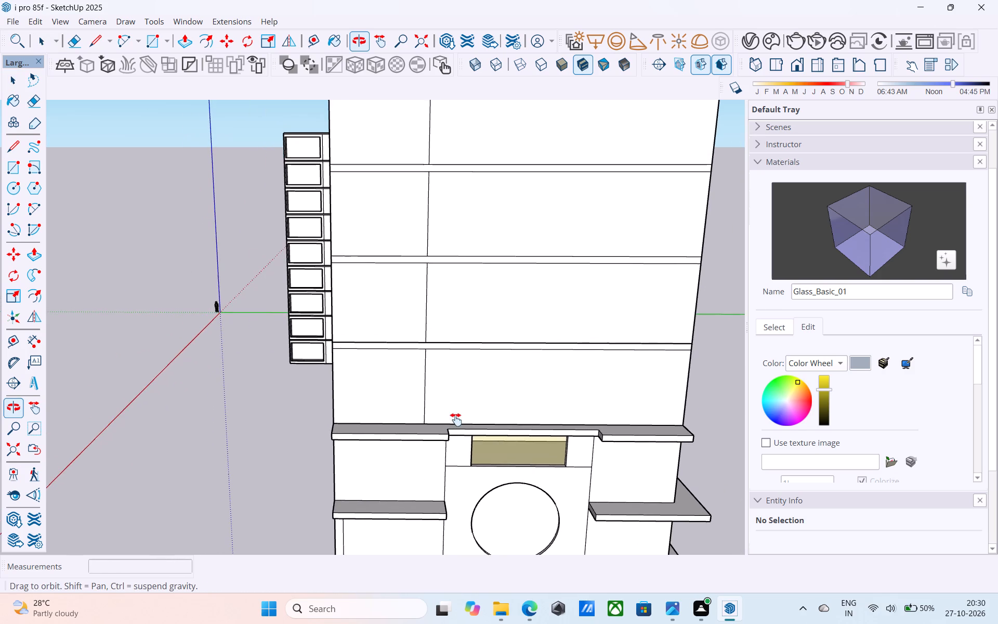
middle_drag(456, 420, 442, 331)
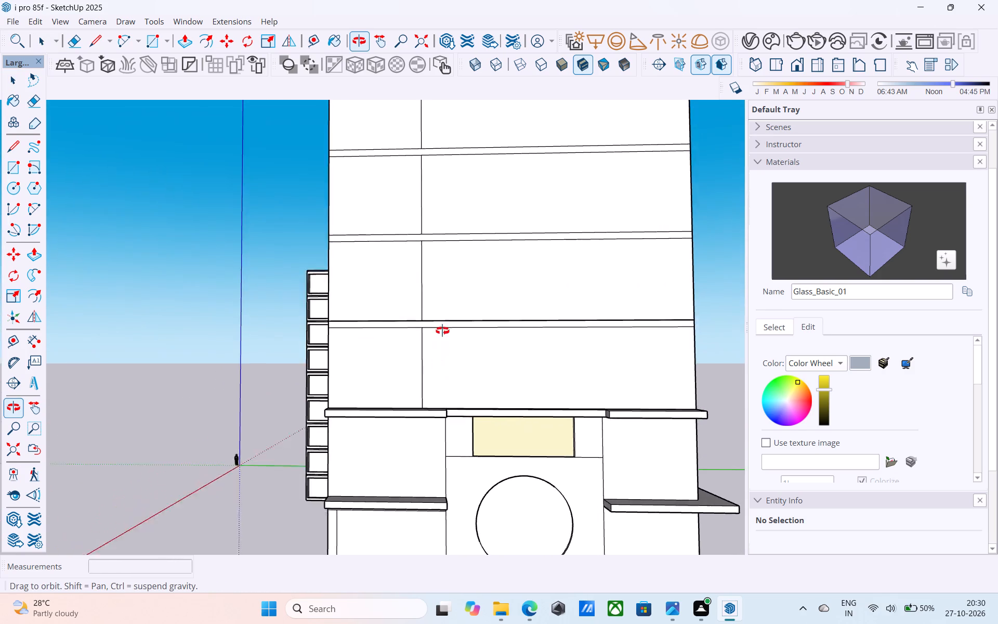
Draw a 2' line across the topmost ledge's upper face at each end of the middle bay, from its front corner to the wall.
middle_drag(442, 331, 445, 448)
scroll(445, 448, up, 5)
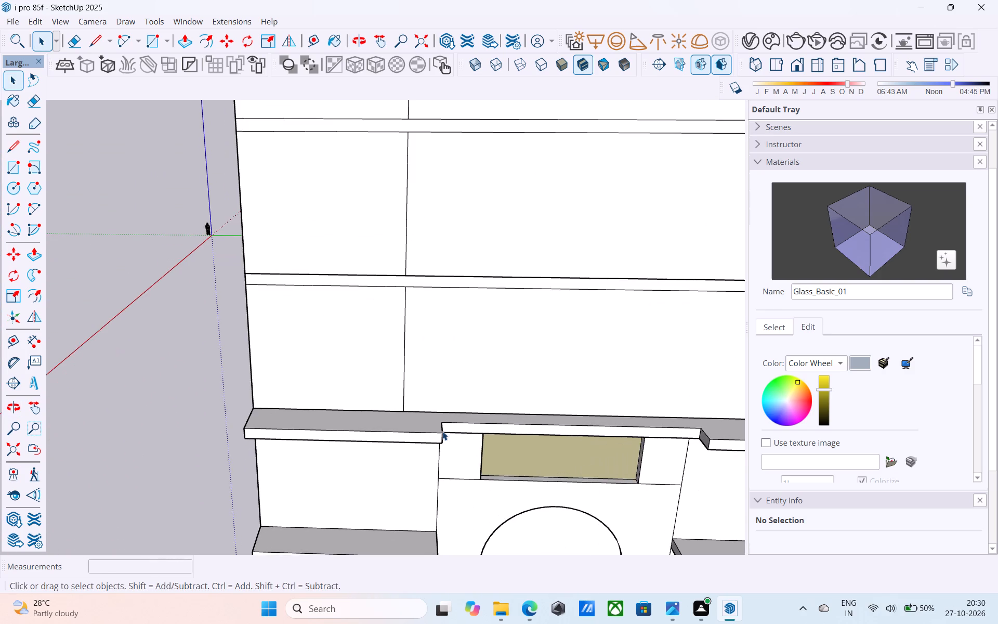
scroll(440, 421, up, 3)
key(l)
click(440, 420)
click(440, 409)
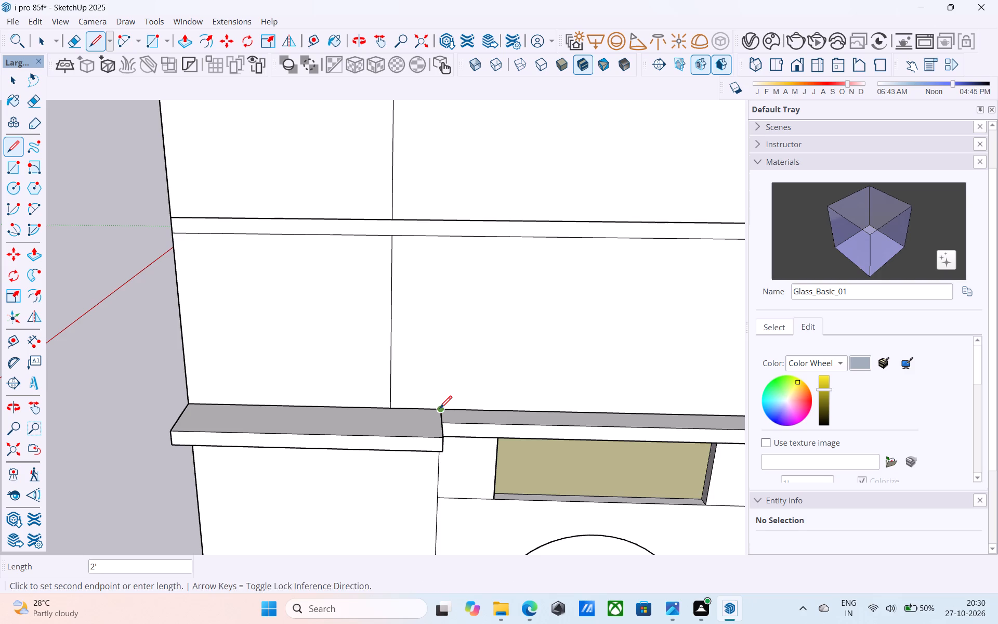
scroll(421, 409, down, 5)
shift+middle_drag(592, 412, 540, 436)
scroll(619, 452, up, 7)
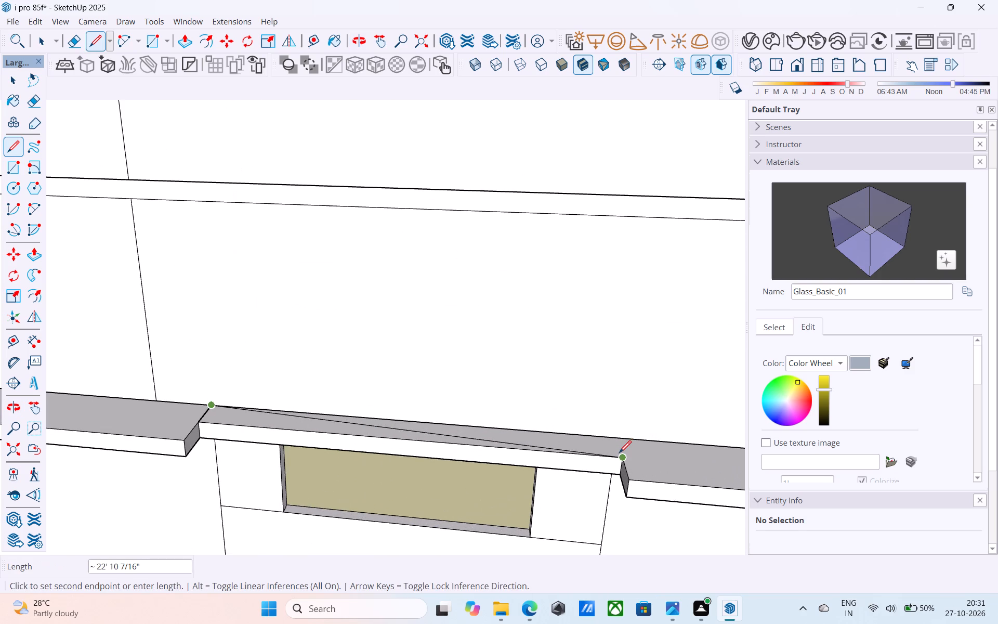
key(l)
click(622, 456)
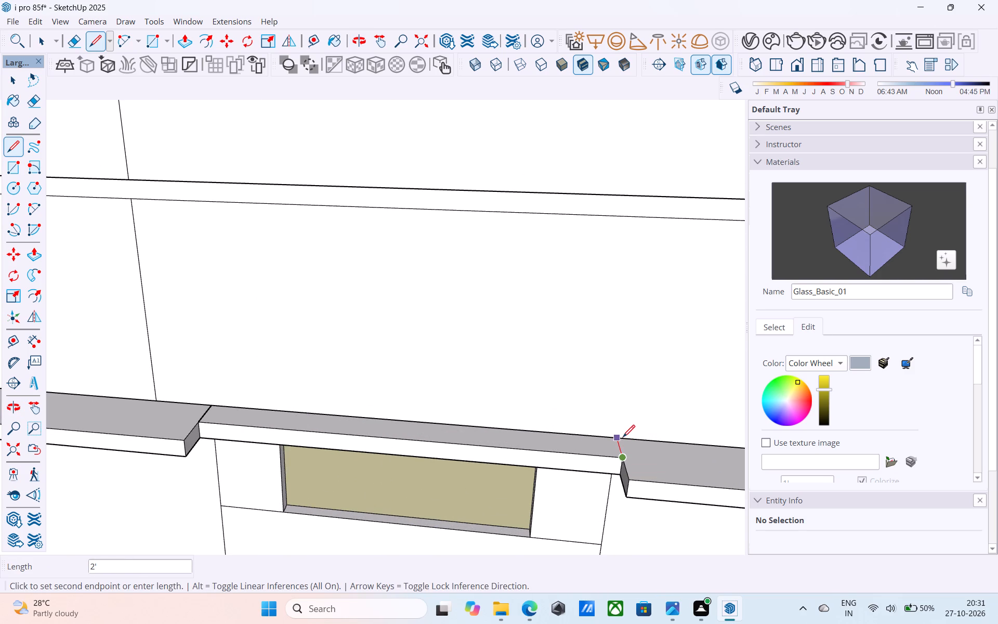
scroll(623, 437, up, 6)
click(616, 433)
scroll(616, 433, down, 6)
key(space)
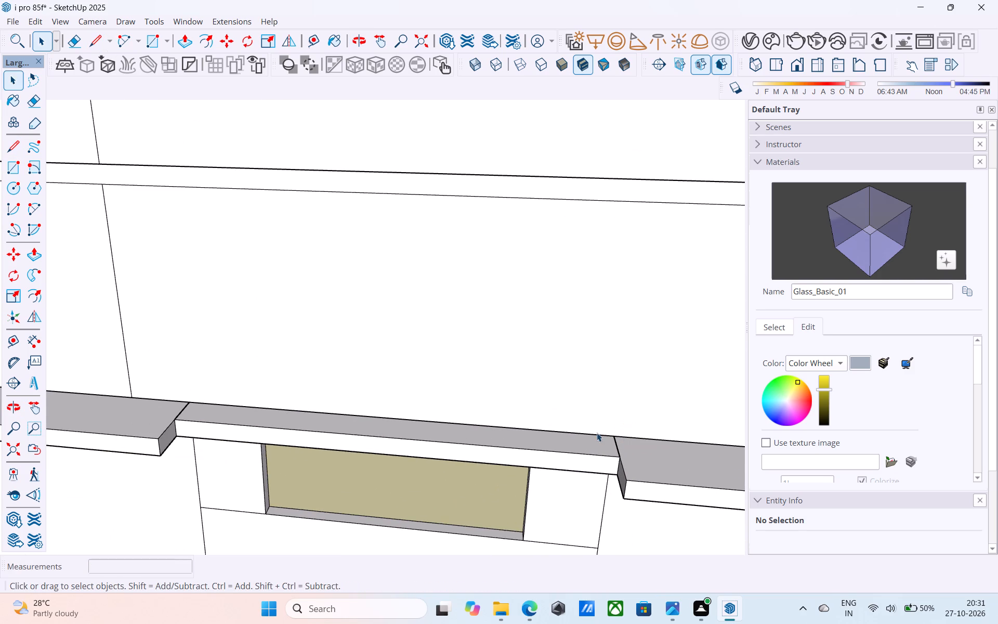
Draw a line along the back of the topmost ledge between the two cross lines to separate the middle face, and select that face.
click(586, 439)
scroll(586, 439, down, 6)
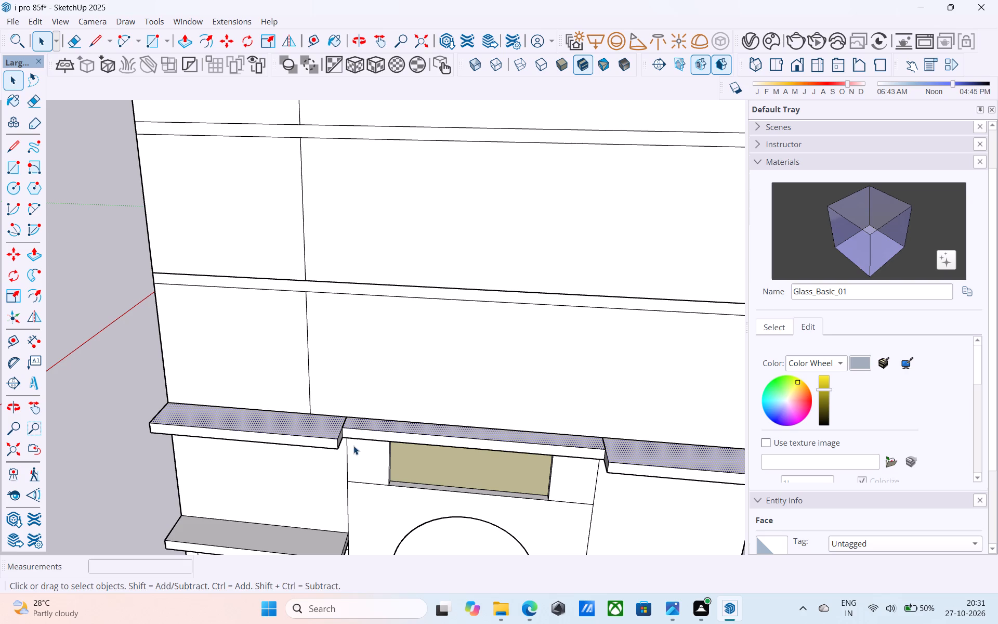
key(r)
scroll(329, 434, up, 4)
key(l)
scroll(333, 433, up, 4)
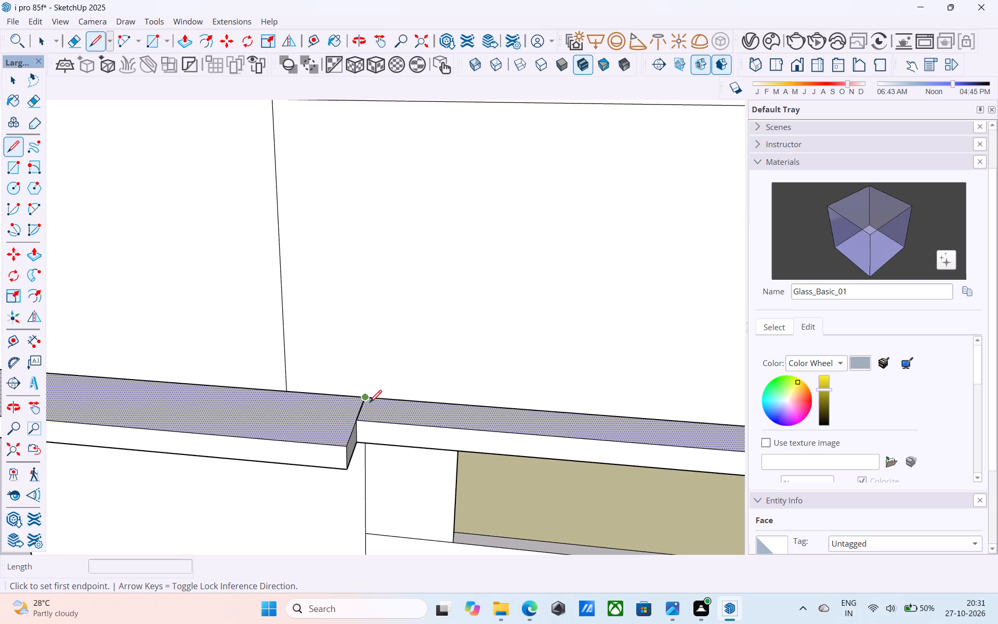
click(363, 401)
scroll(363, 400, down, 5)
shift+middle_drag(393, 403, 353, 412)
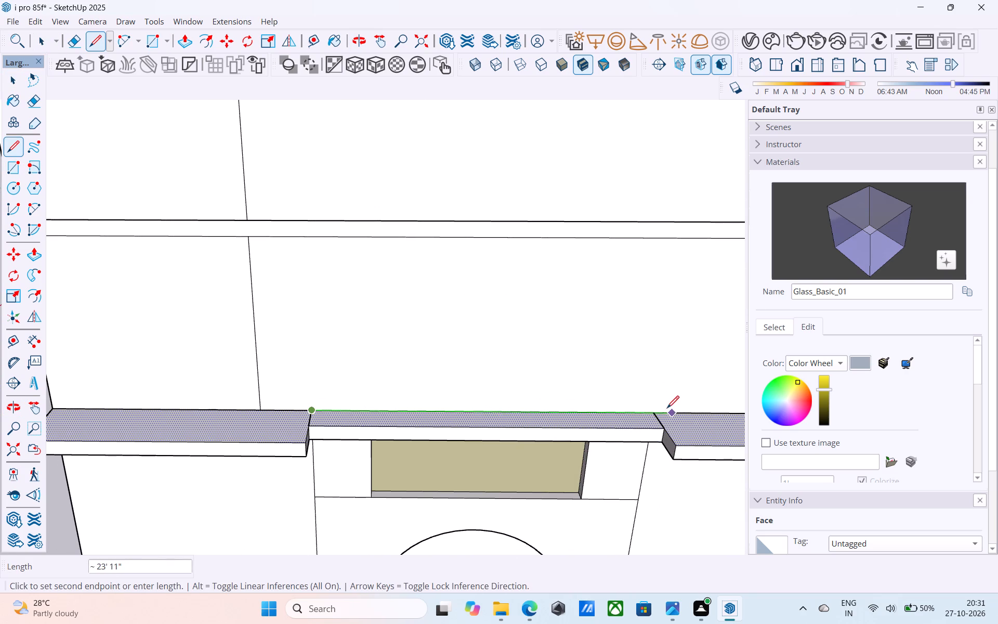
click(654, 414)
scroll(444, 427, up, 2)
key(space)
click(444, 423)
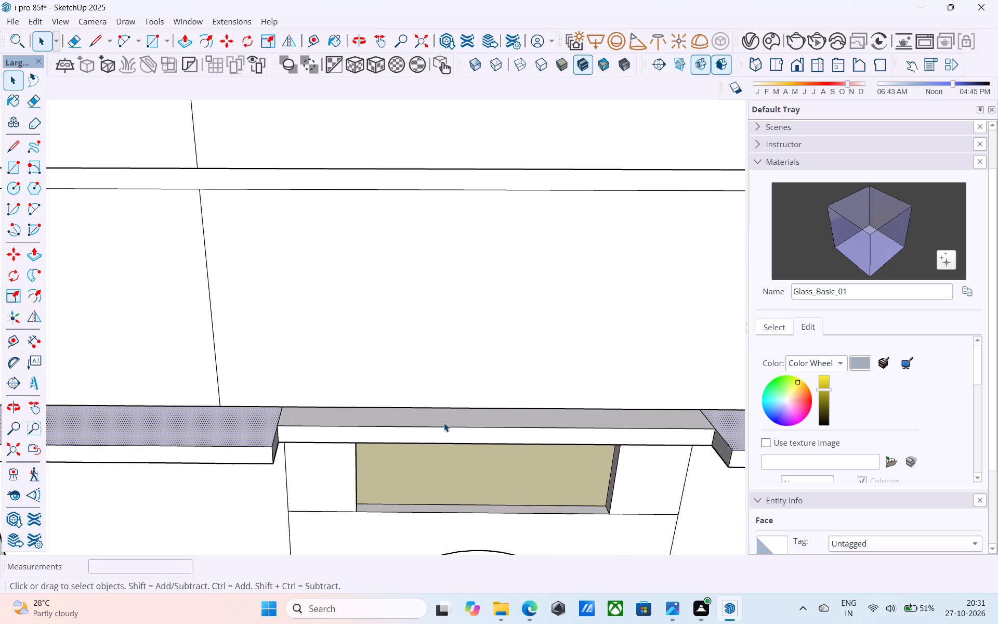
Draw a 25' vertical line up the wall from the middle ledge section's back corner nearest the balcony stack, crossing two storeys.
scroll(444, 423, down, 9)
middle_drag(444, 423, 449, 477)
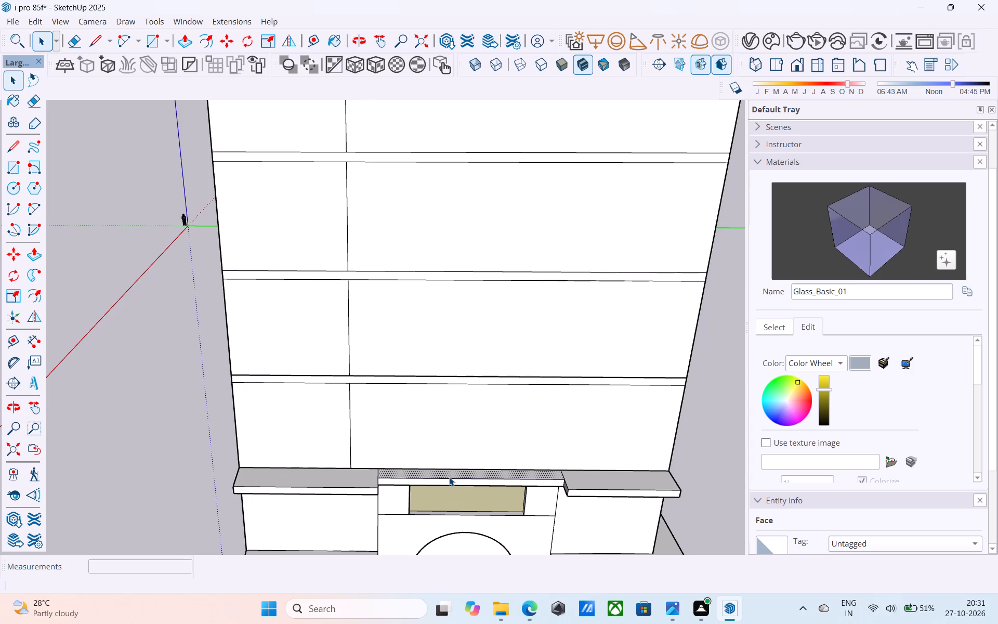
middle_drag(391, 454, 390, 351)
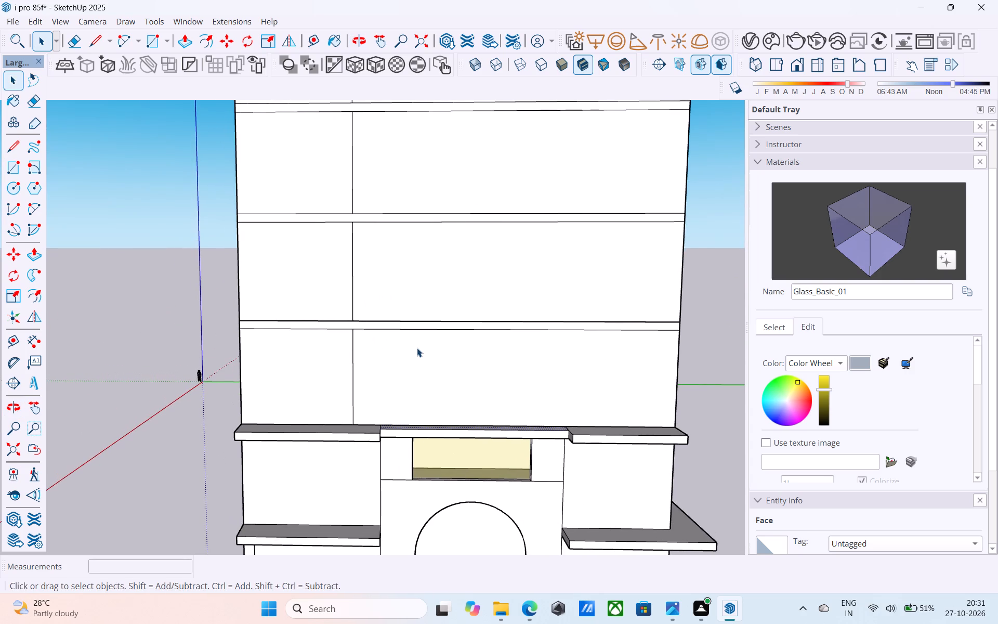
middle_drag(417, 348, 441, 514)
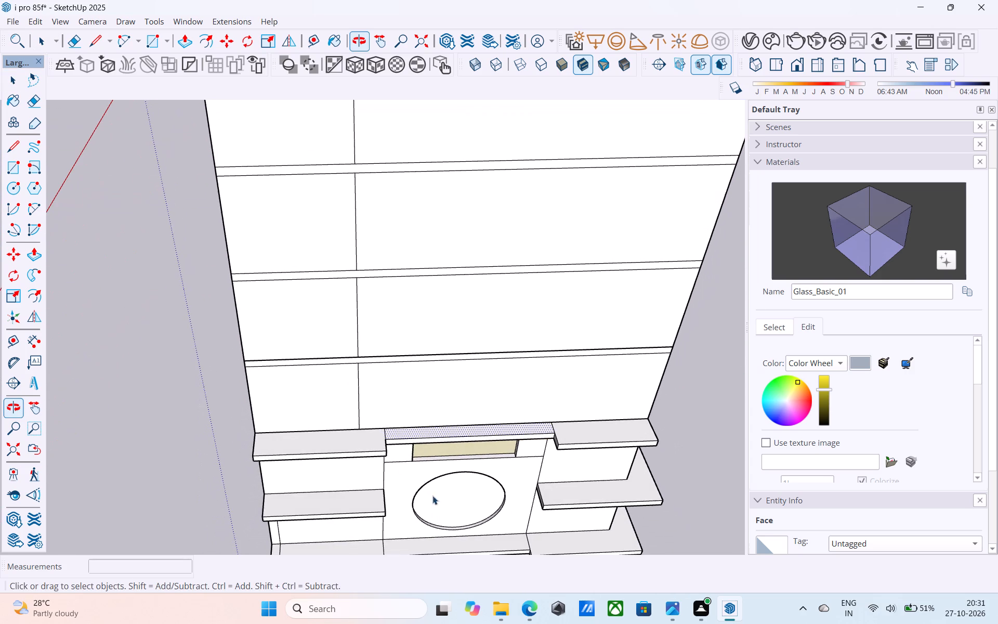
key(l)
click(383, 427)
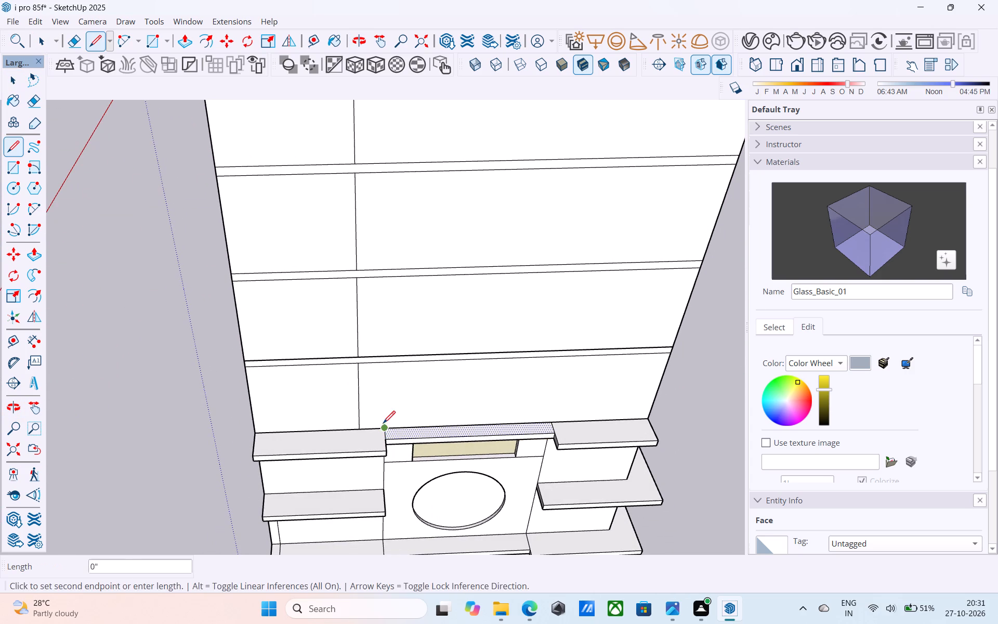
scroll(387, 407, down, 5)
middle_drag(387, 407, 366, 275)
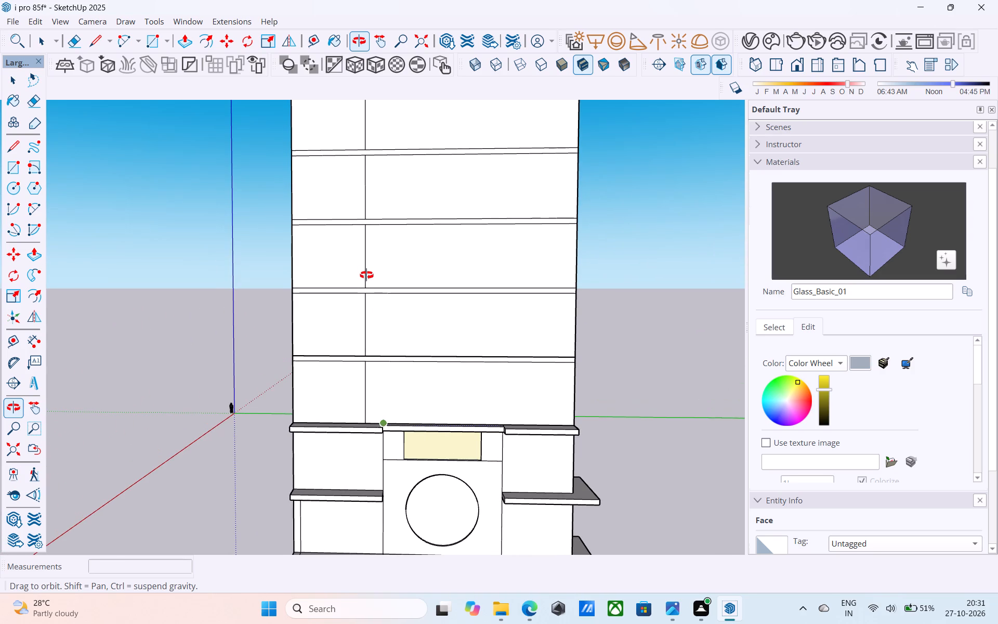
middle_drag(366, 275, 293, 300)
scroll(354, 294, up, 4)
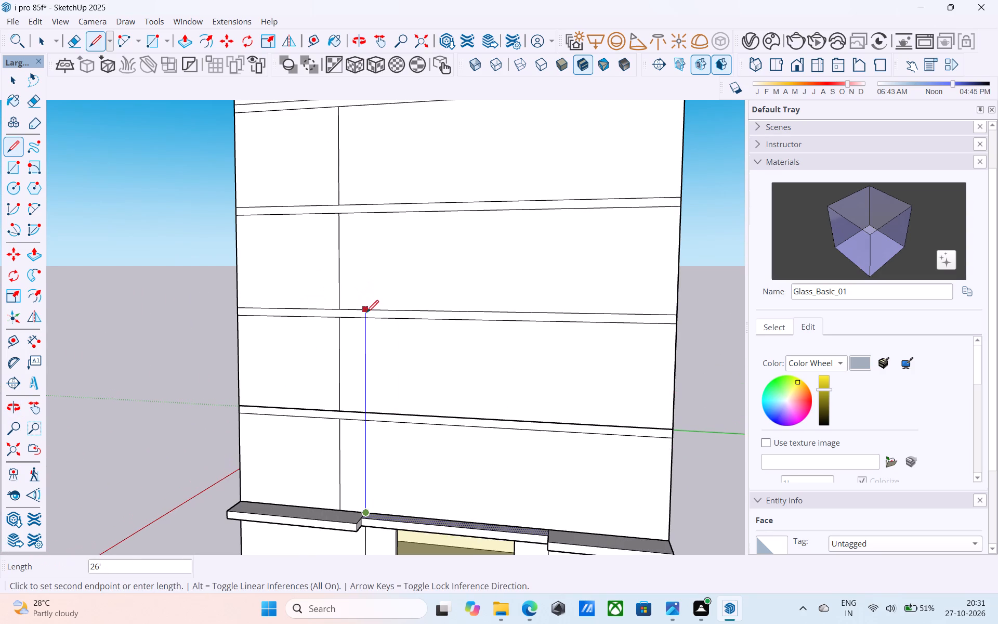
scroll(369, 318, up, 6)
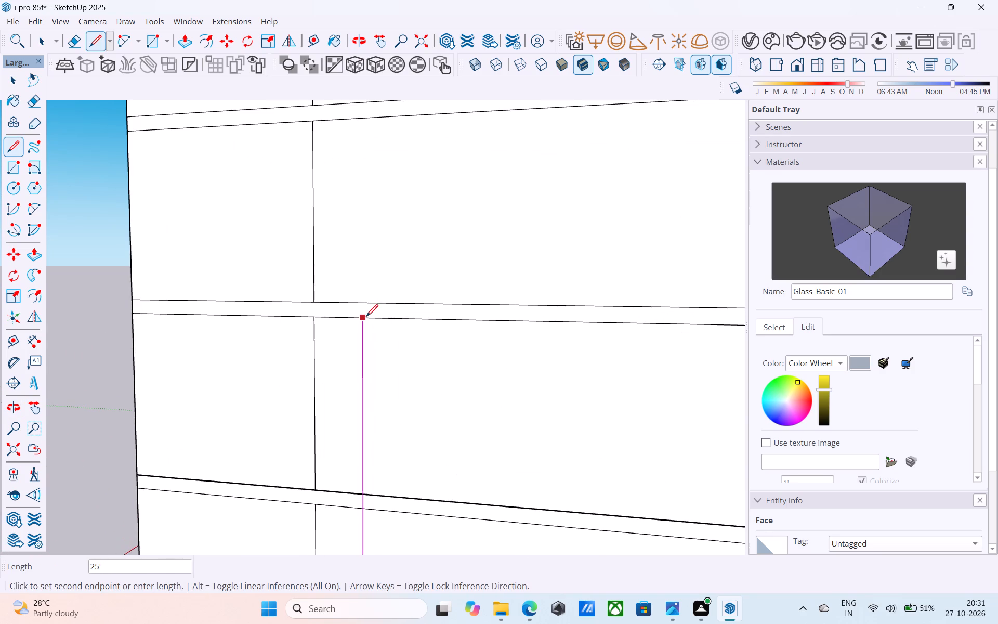
click(365, 319)
scroll(242, 313, down, 6)
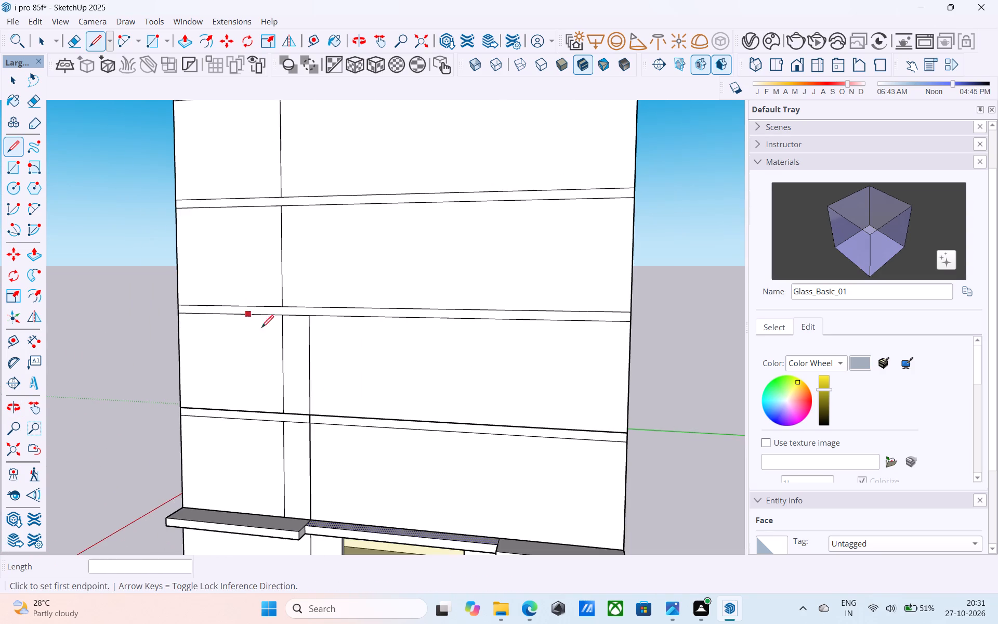
Draw a matching vertical line from the middle ledge section's opposite back corner up to the same floor band.
middle_drag(469, 518, 411, 502)
scroll(445, 497, up, 9)
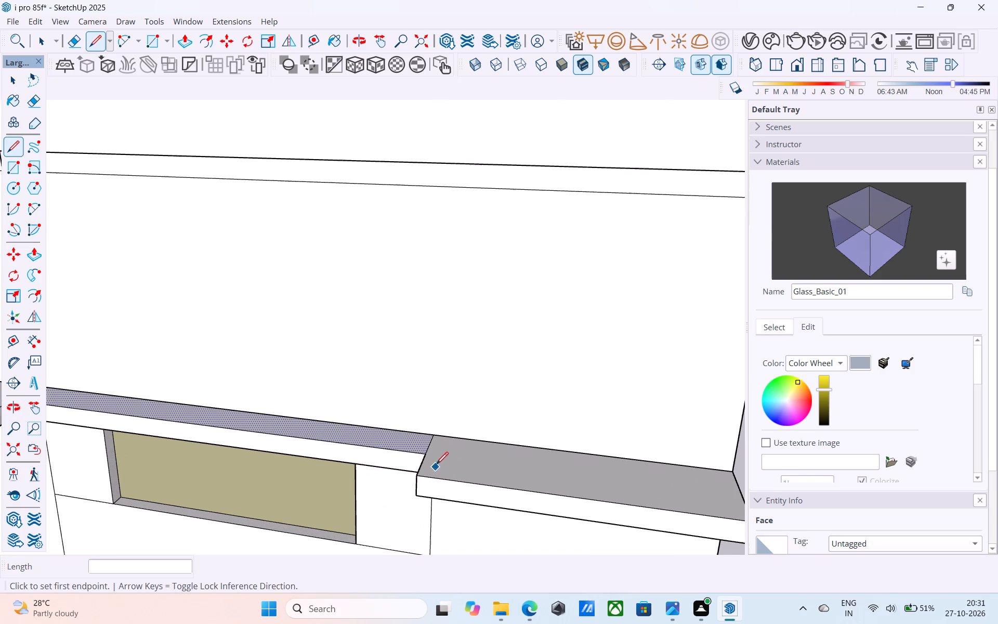
click(435, 431)
scroll(428, 290, down, 5)
middle_drag(428, 290, 429, 541)
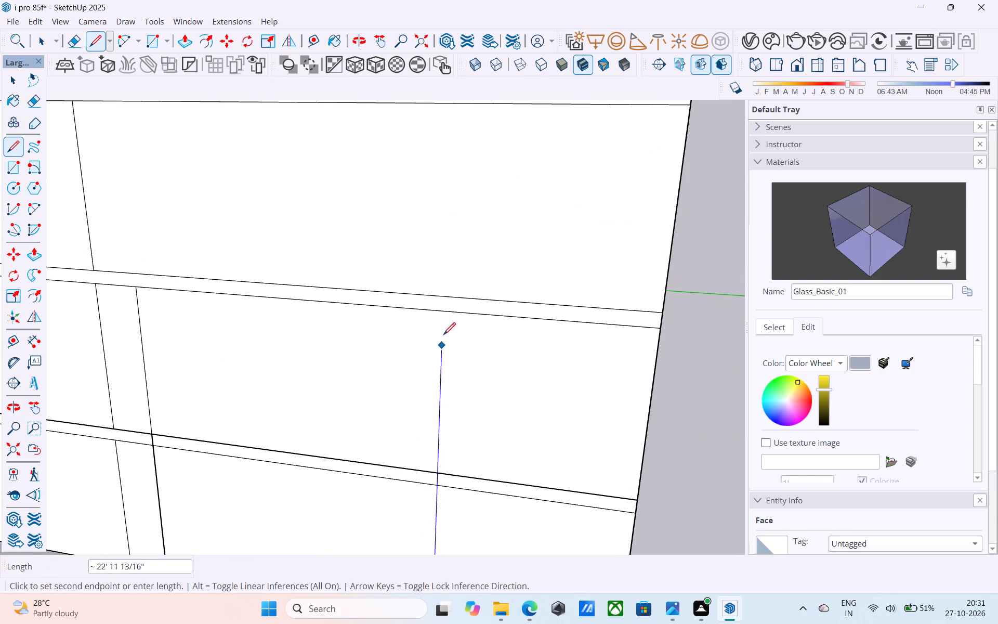
click(449, 311)
scroll(449, 310, down, 10)
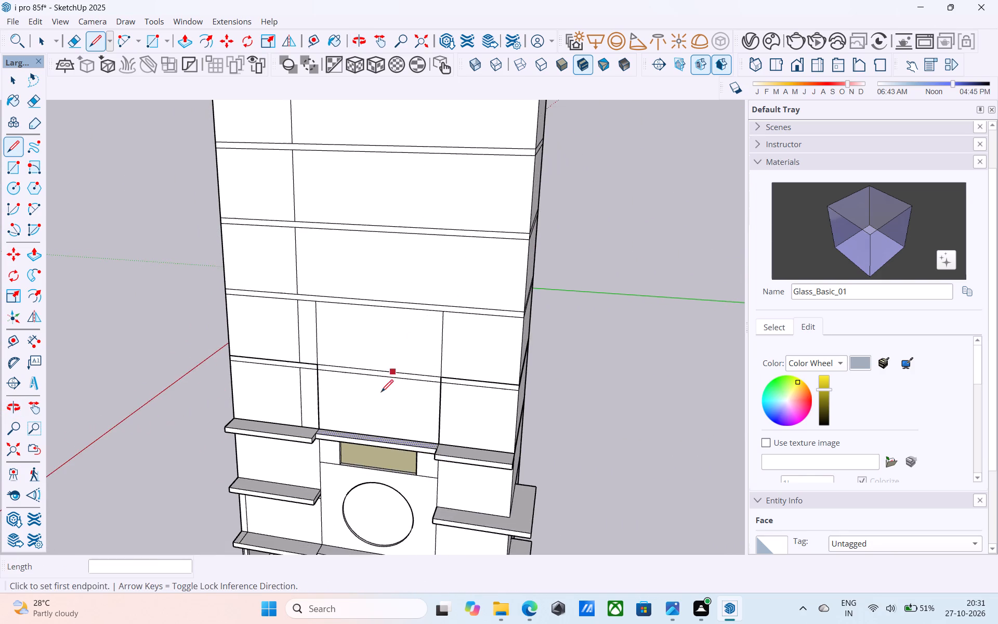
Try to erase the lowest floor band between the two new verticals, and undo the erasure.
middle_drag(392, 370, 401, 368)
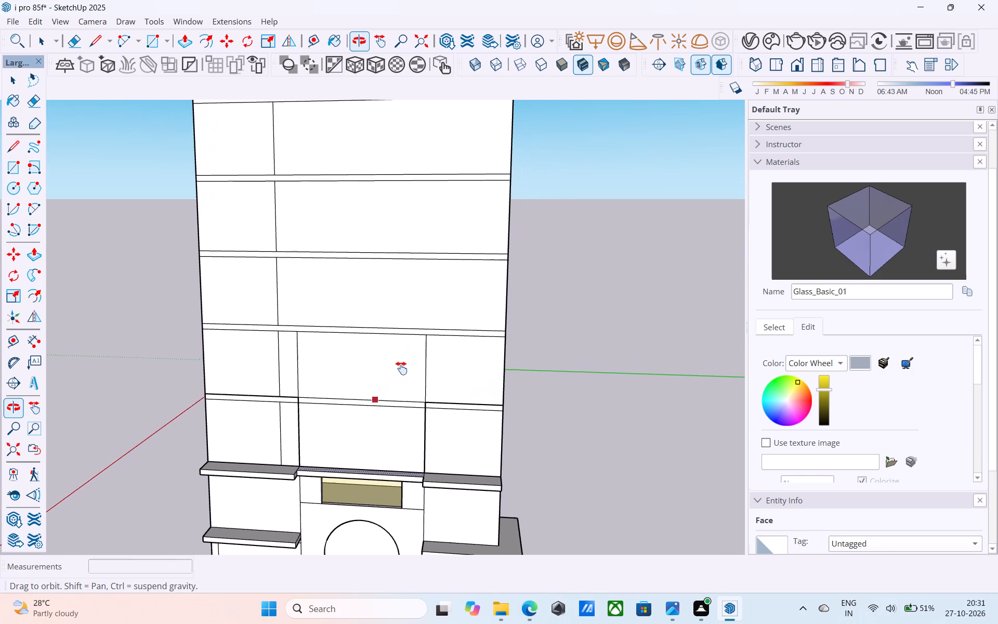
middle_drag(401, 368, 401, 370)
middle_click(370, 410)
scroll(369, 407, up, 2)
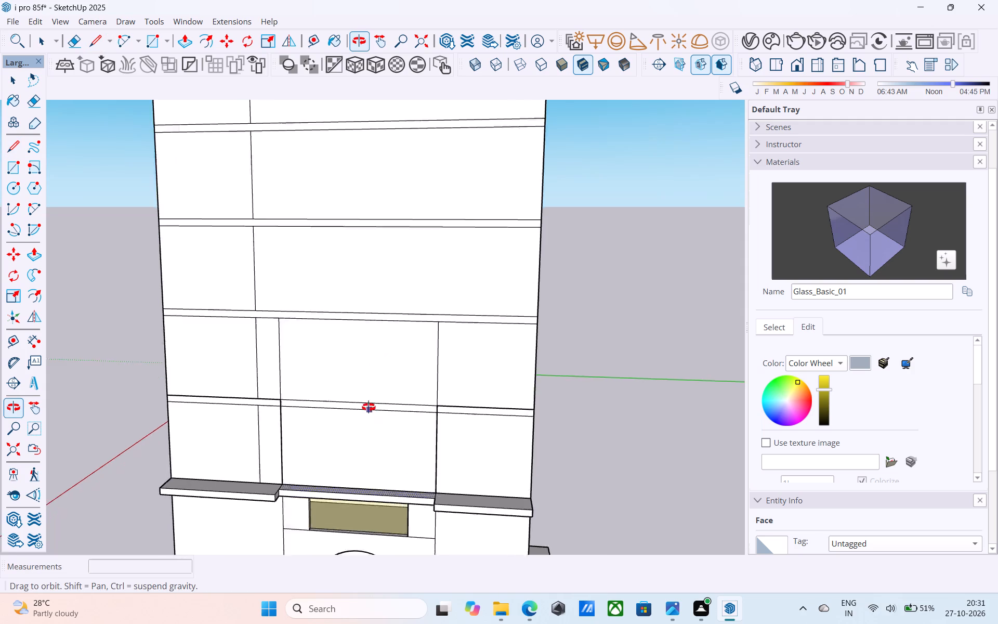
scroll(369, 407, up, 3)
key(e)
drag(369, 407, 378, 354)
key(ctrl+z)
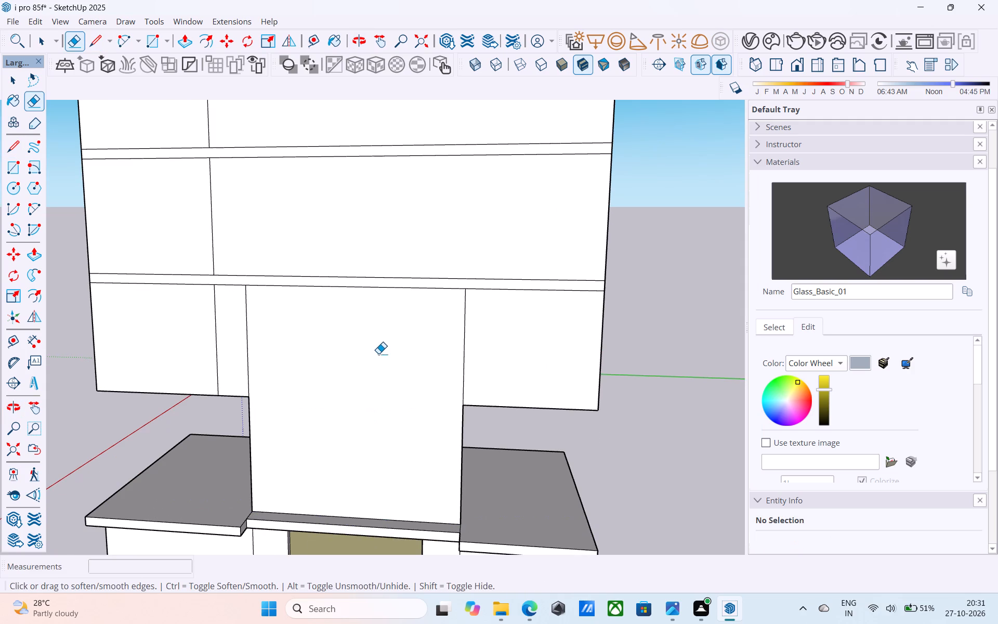
Explode the storey component directly above the topmost ledge and clear its selection.
key(space)
click(516, 446)
right_click(516, 446)
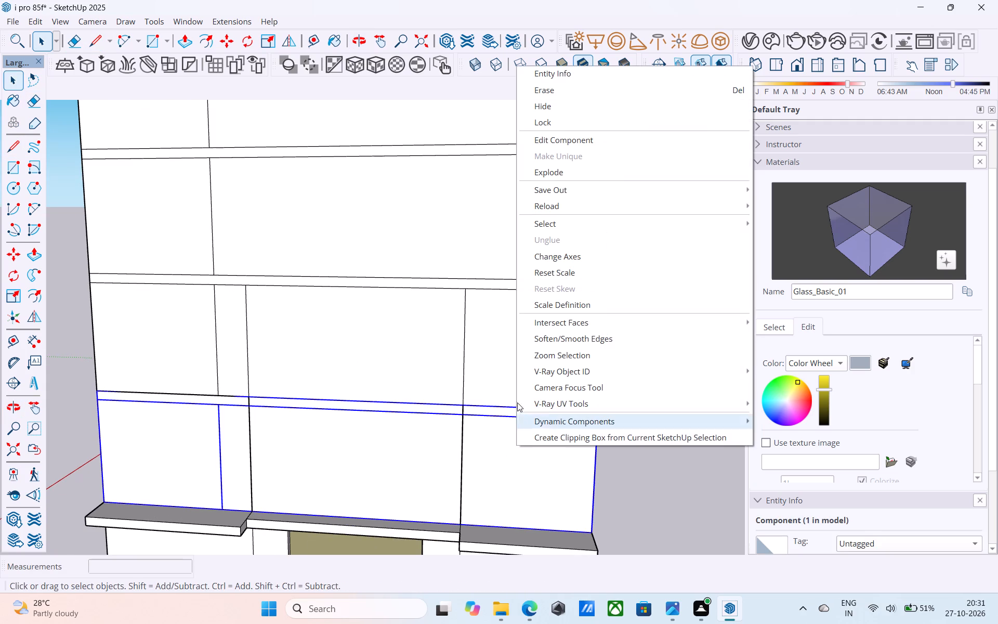
click(534, 178)
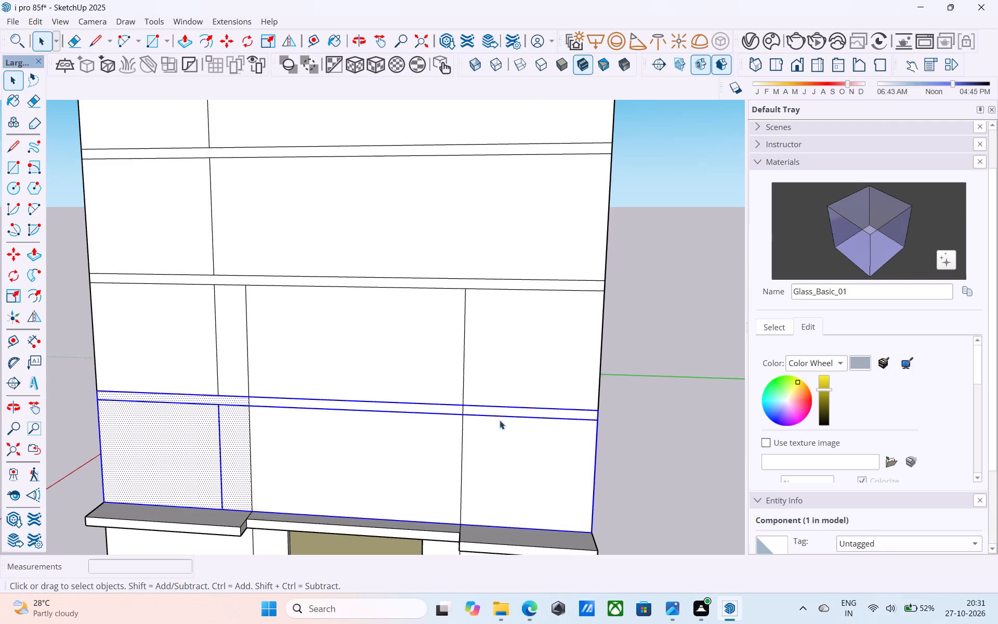
click(500, 431)
Erase the floor band lines between the two verticals, merging the middle bay into one two-storey panel.
click(362, 433)
key(e)
drag(362, 433, 373, 388)
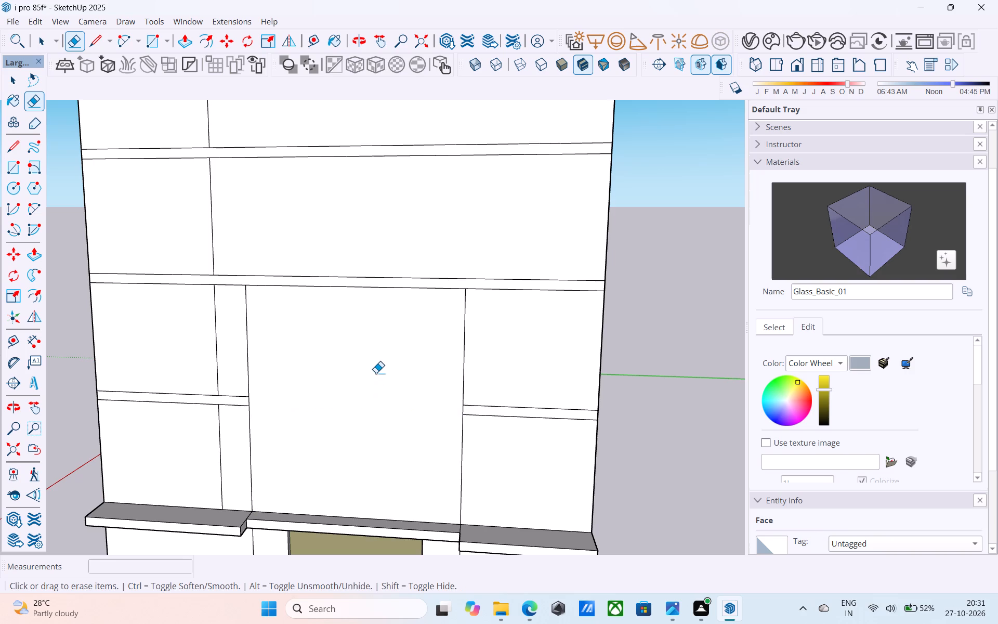
Draw a 25' vertical centre line down the two-storey middle panel and a horizontal line about 4' long from its midpoint.
scroll(376, 373, down, 4)
shift+middle_drag(376, 373, 388, 385)
shift+middle_drag(387, 436, 369, 418)
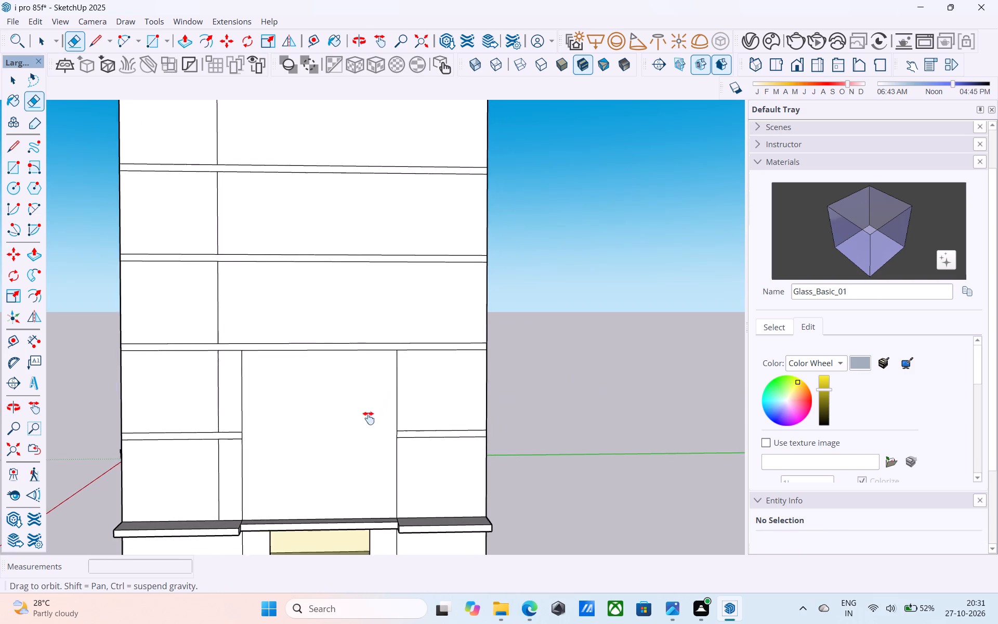
shift+middle_drag(369, 418, 364, 397)
scroll(360, 387, down, 9)
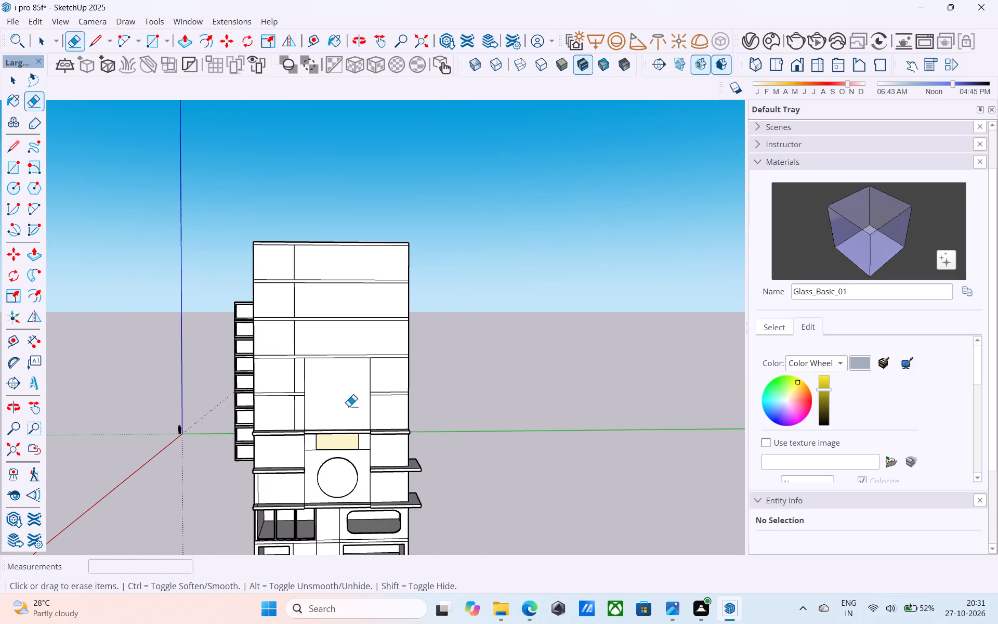
scroll(318, 394, up, 4)
key(l)
scroll(358, 354, up, 7)
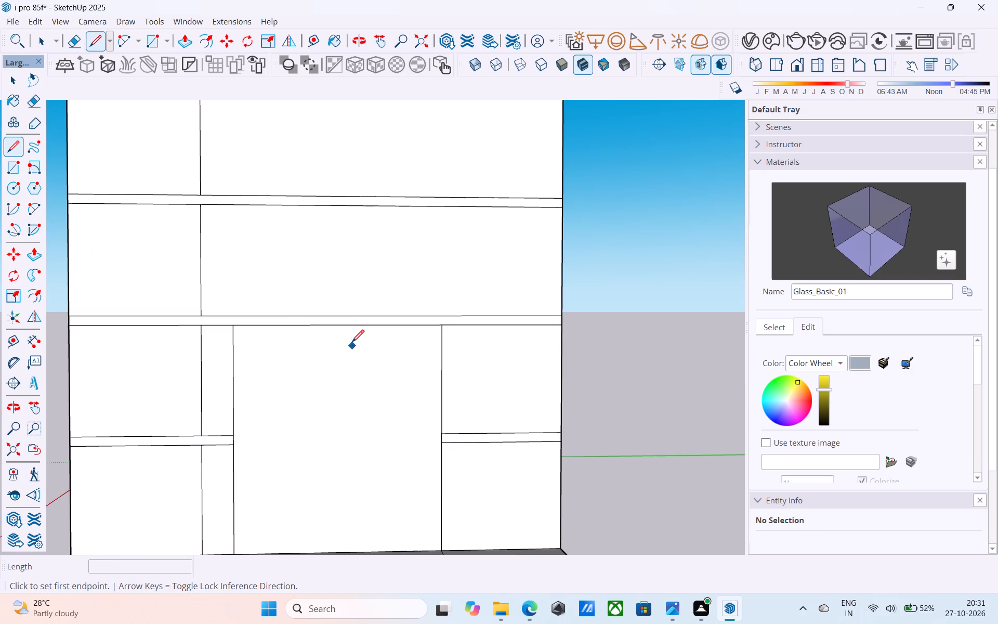
click(339, 328)
scroll(338, 322, down, 3)
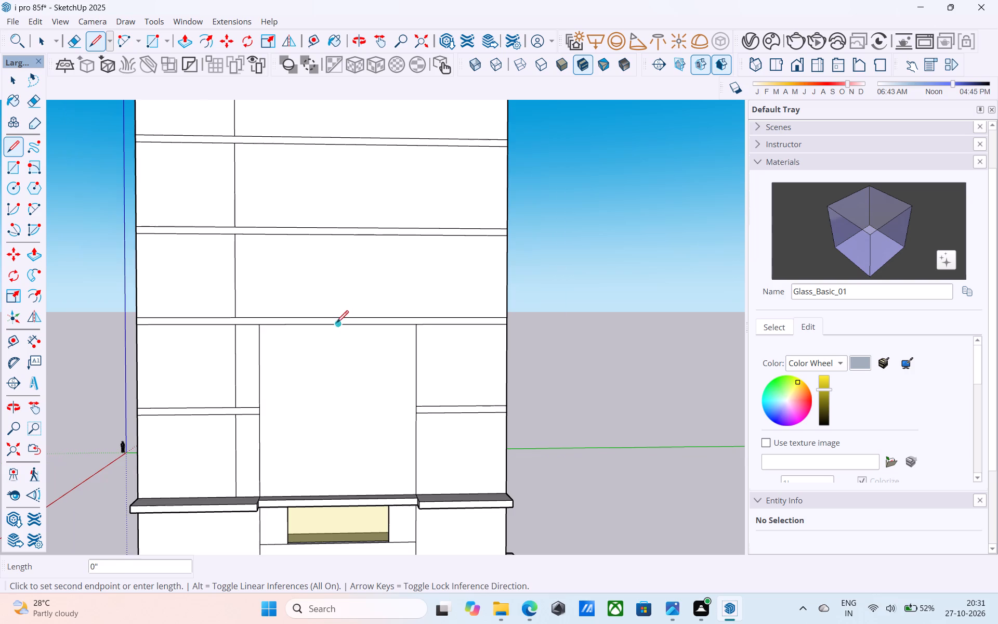
click(338, 493)
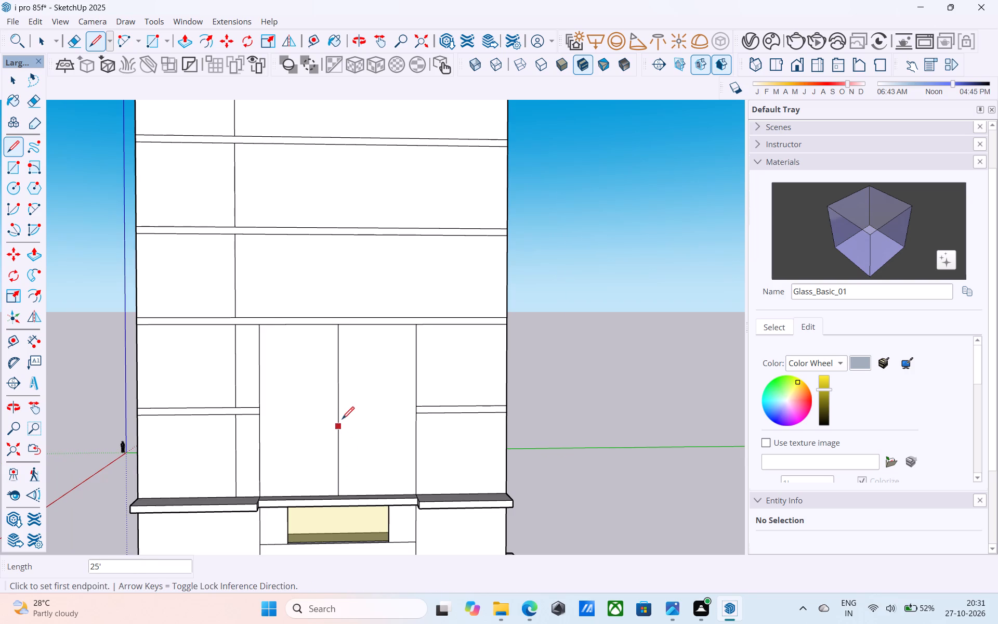
click(338, 410)
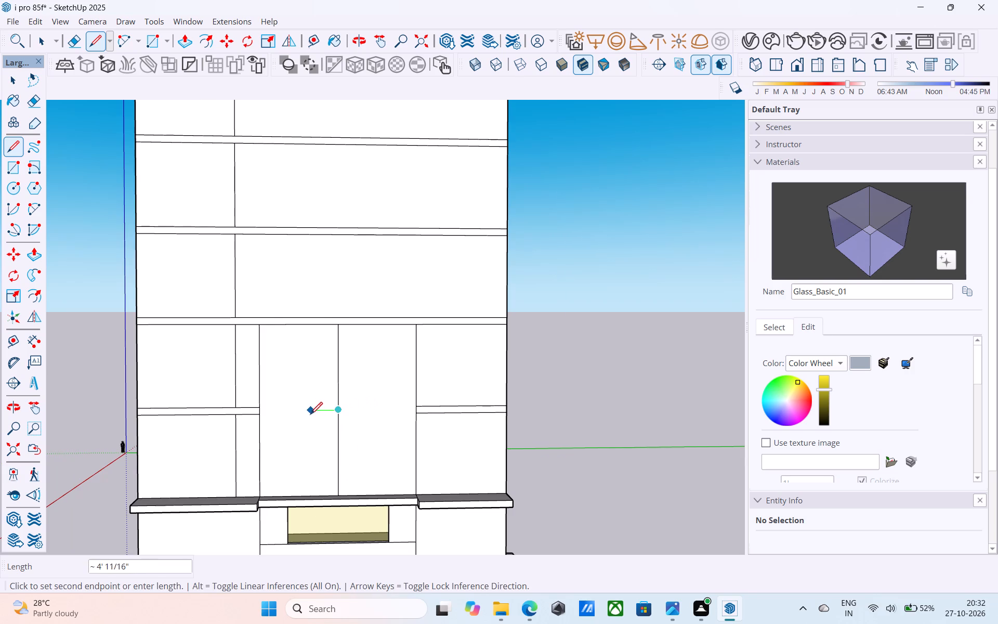
click(310, 415)
Draw a circle with a 10' radius on the two-storey panel, centred on the centre line's midpoint.
key(c)
scroll(351, 415, up, 2)
click(335, 413)
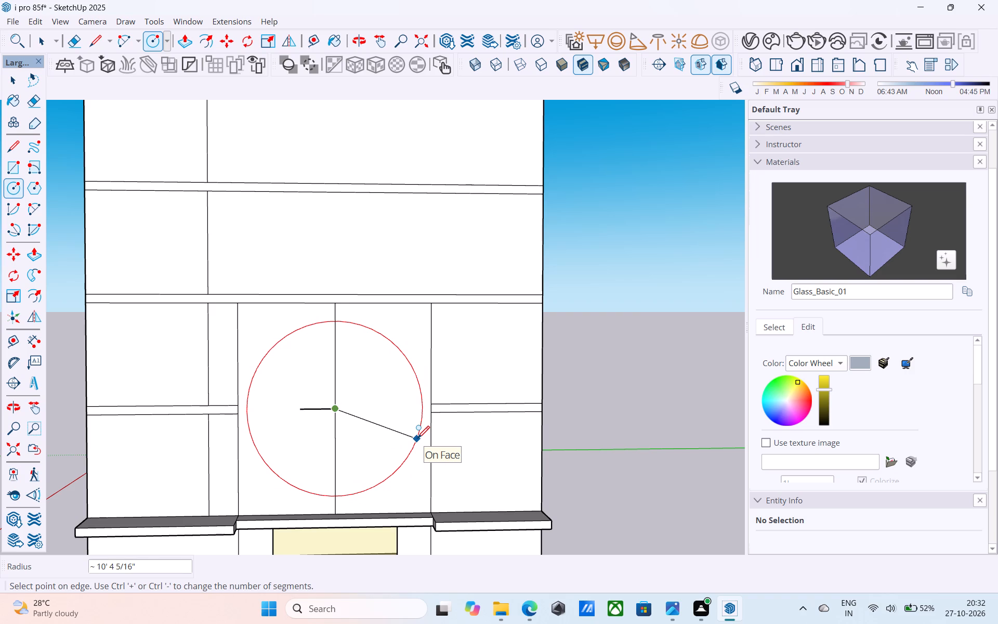
text(10')
key(Return)
Examine the front facade around the new circle, the yellow-glazed recess and the smaller circular panel below it.
scroll(417, 438, down, 13)
scroll(314, 453, down, 5)
scroll(338, 485, up, 6)
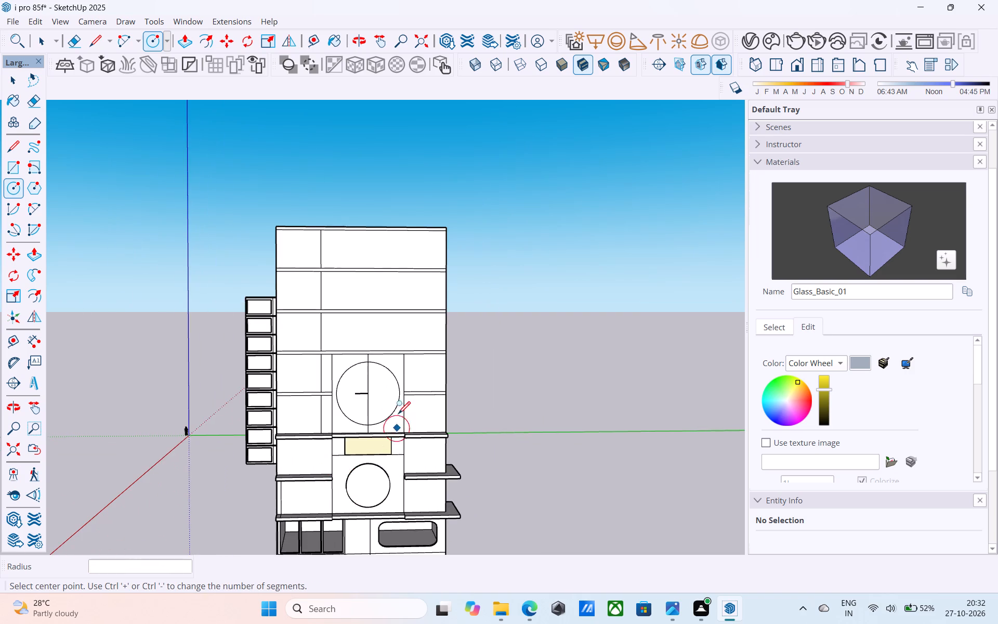
scroll(390, 413, up, 3)
scroll(385, 411, down, 6)
scroll(377, 480, up, 13)
middle_drag(354, 464, 344, 464)
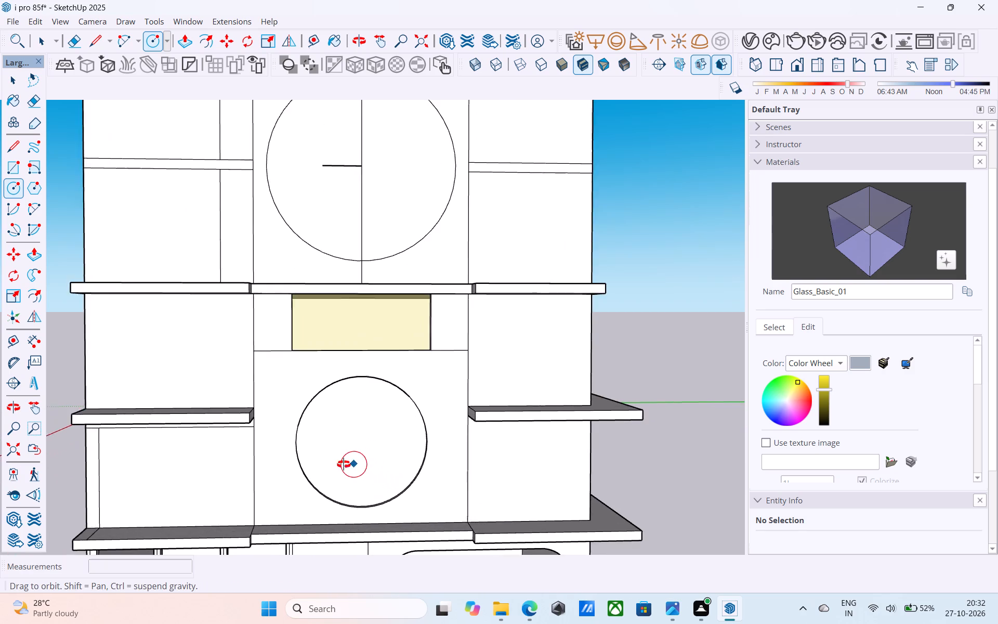
Push/Pull the recessed circular face below the yellow-glazed opening until it is flush with the surrounding wall.
middle_drag(344, 464, 271, 443)
scroll(322, 436, up, 3)
key(space)
click(346, 434)
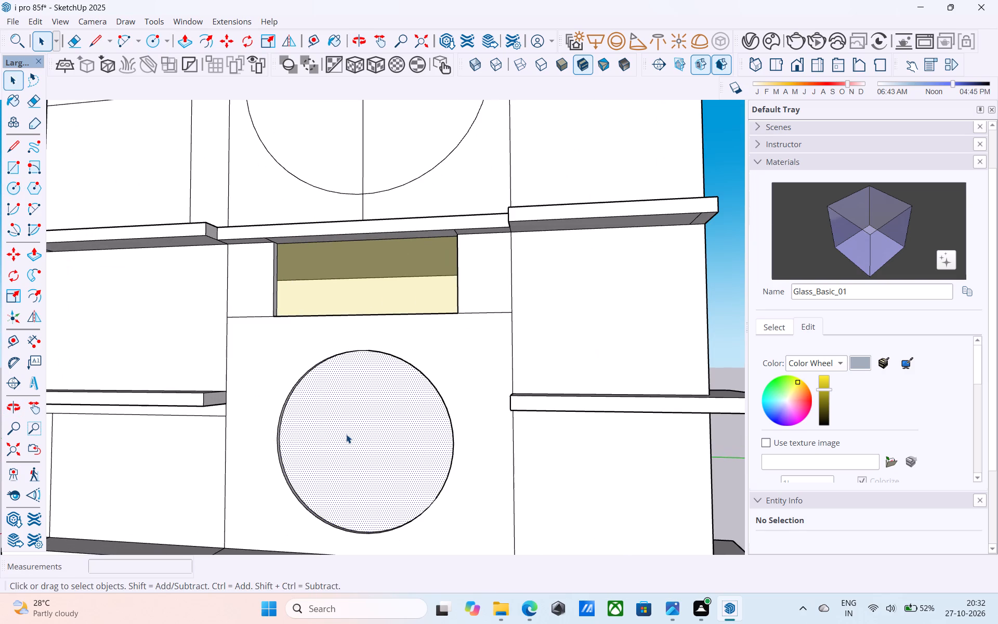
key(p)
click(346, 434)
click(465, 352)
key(space)
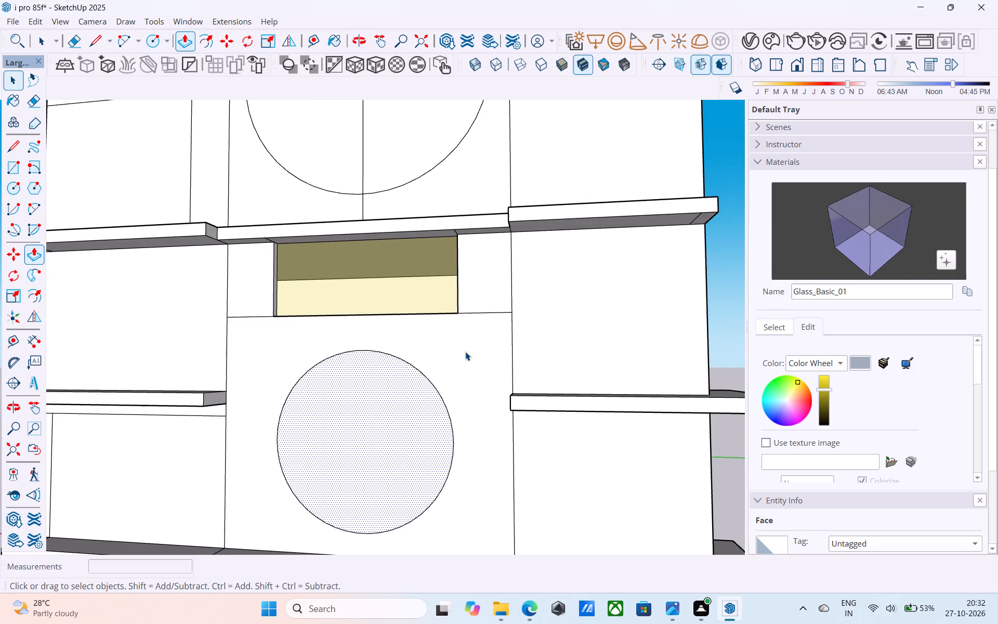
Draw a vertical radius line about 7' long from the top of the lower circle to its centre.
middle_drag(454, 361, 496, 413)
key(l)
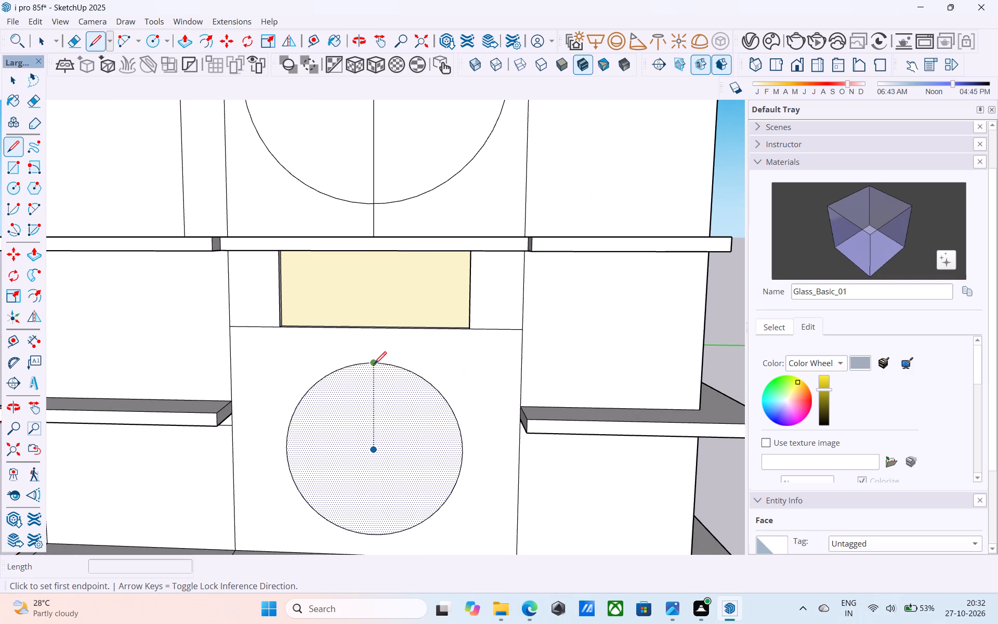
click(374, 365)
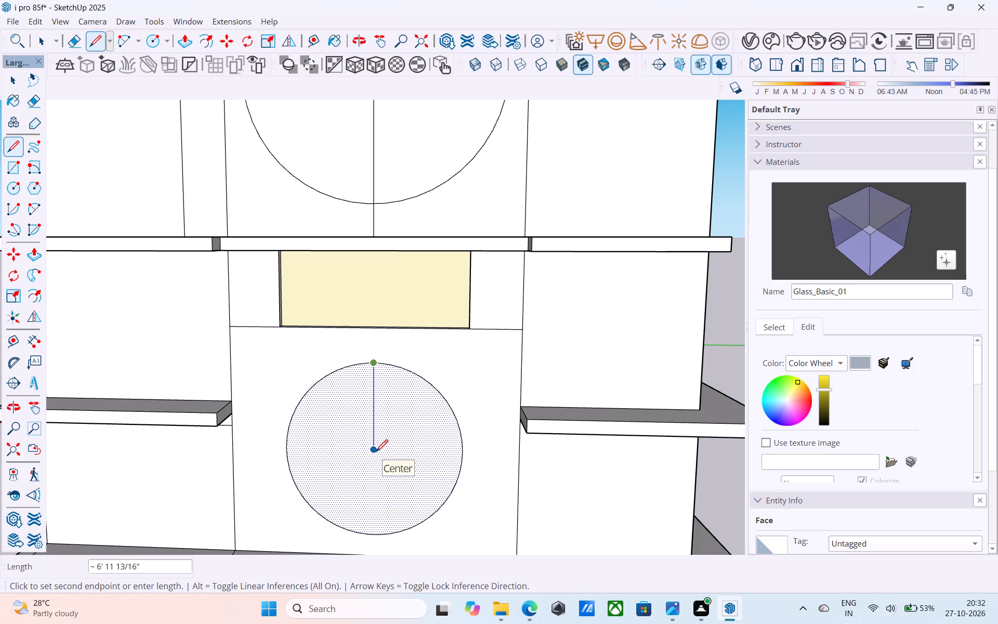
click(376, 453)
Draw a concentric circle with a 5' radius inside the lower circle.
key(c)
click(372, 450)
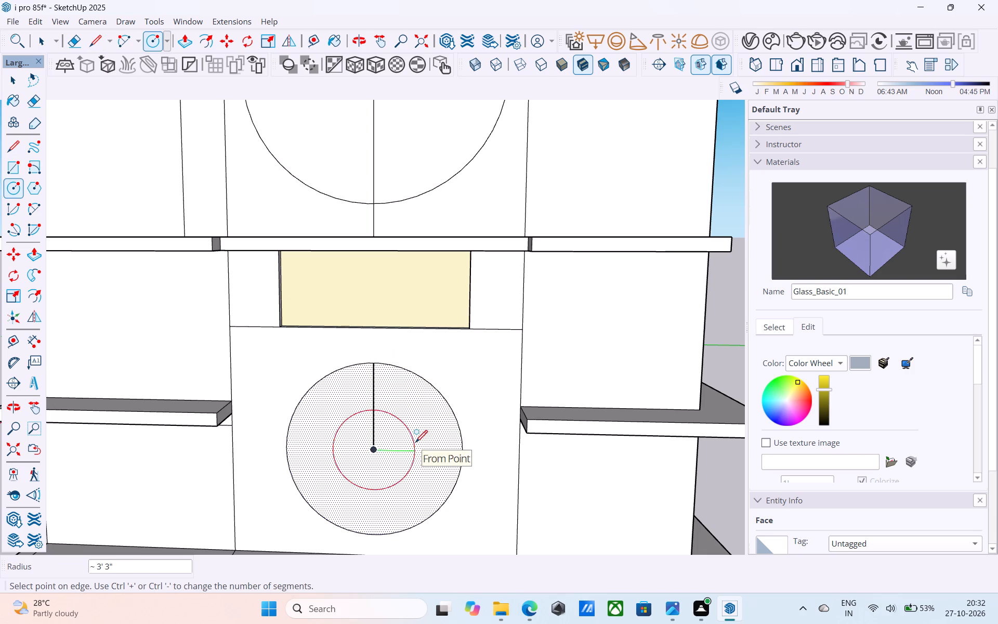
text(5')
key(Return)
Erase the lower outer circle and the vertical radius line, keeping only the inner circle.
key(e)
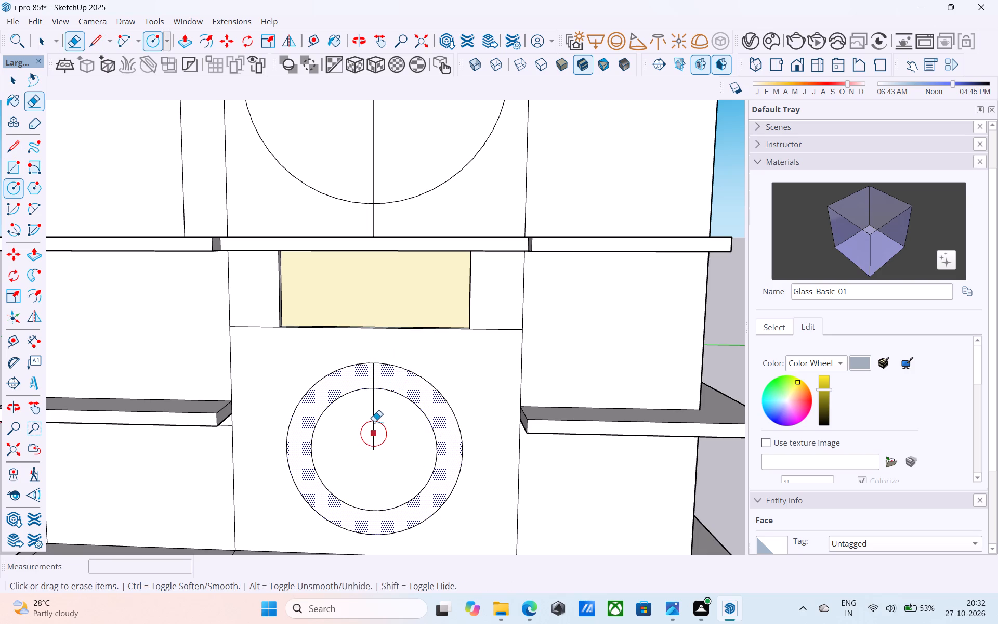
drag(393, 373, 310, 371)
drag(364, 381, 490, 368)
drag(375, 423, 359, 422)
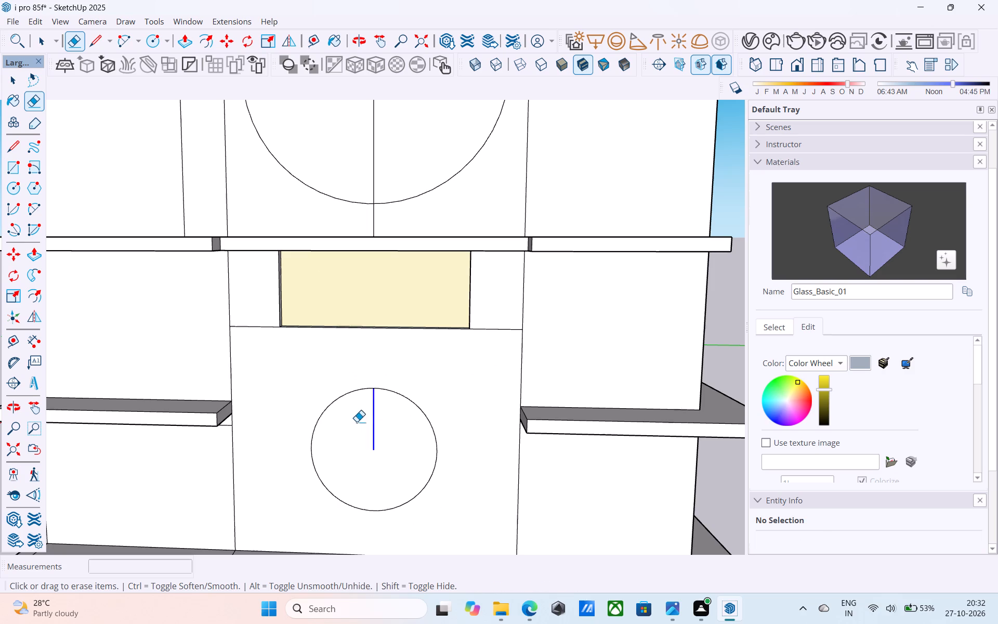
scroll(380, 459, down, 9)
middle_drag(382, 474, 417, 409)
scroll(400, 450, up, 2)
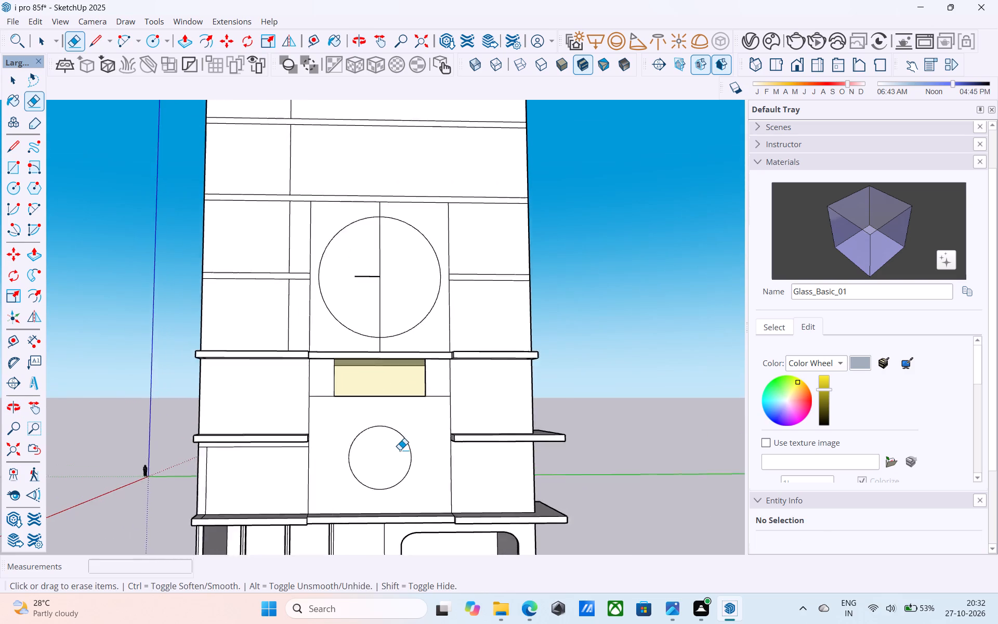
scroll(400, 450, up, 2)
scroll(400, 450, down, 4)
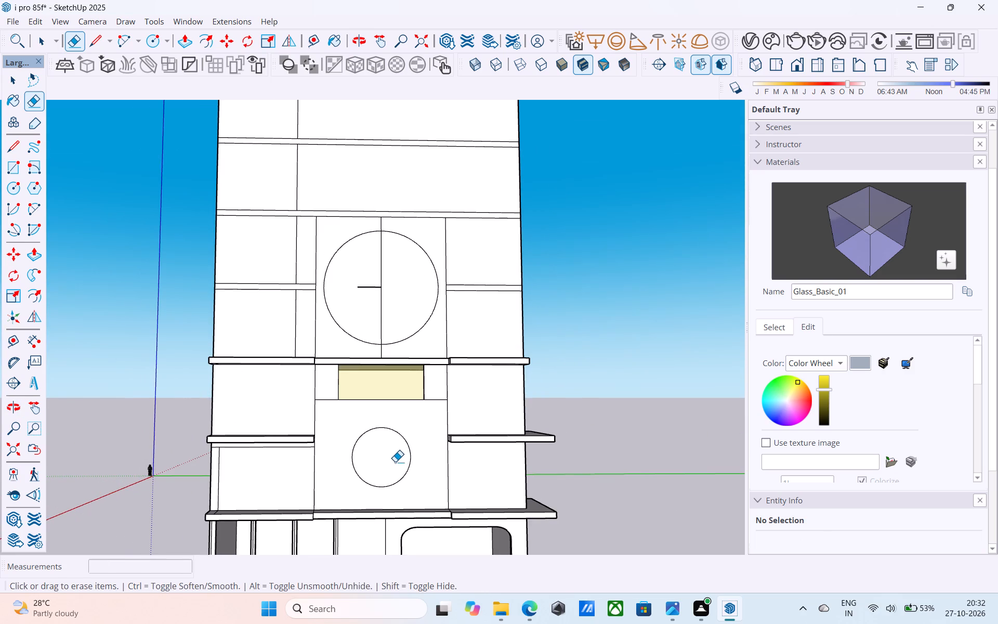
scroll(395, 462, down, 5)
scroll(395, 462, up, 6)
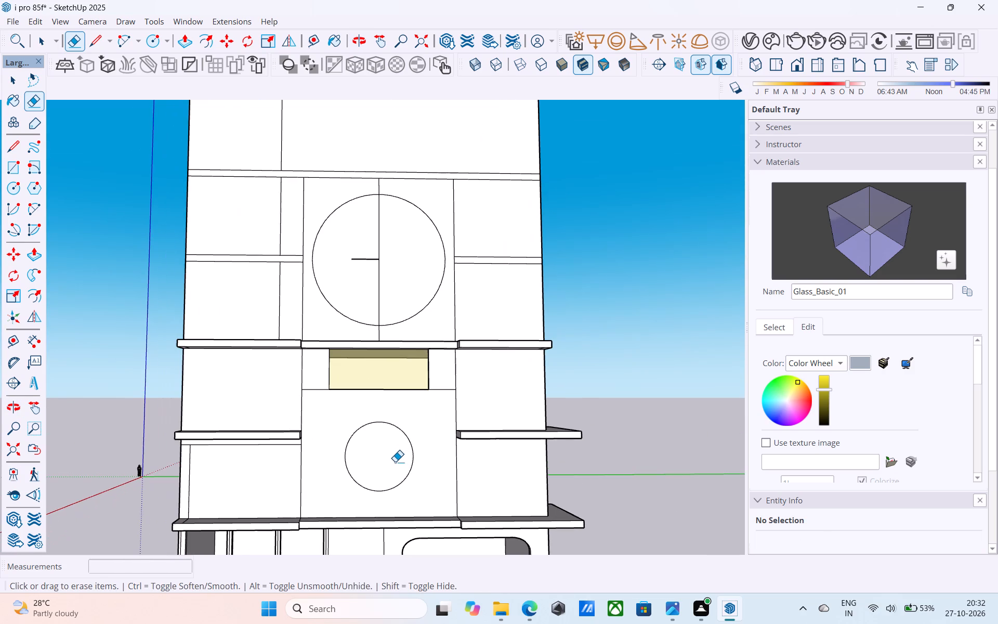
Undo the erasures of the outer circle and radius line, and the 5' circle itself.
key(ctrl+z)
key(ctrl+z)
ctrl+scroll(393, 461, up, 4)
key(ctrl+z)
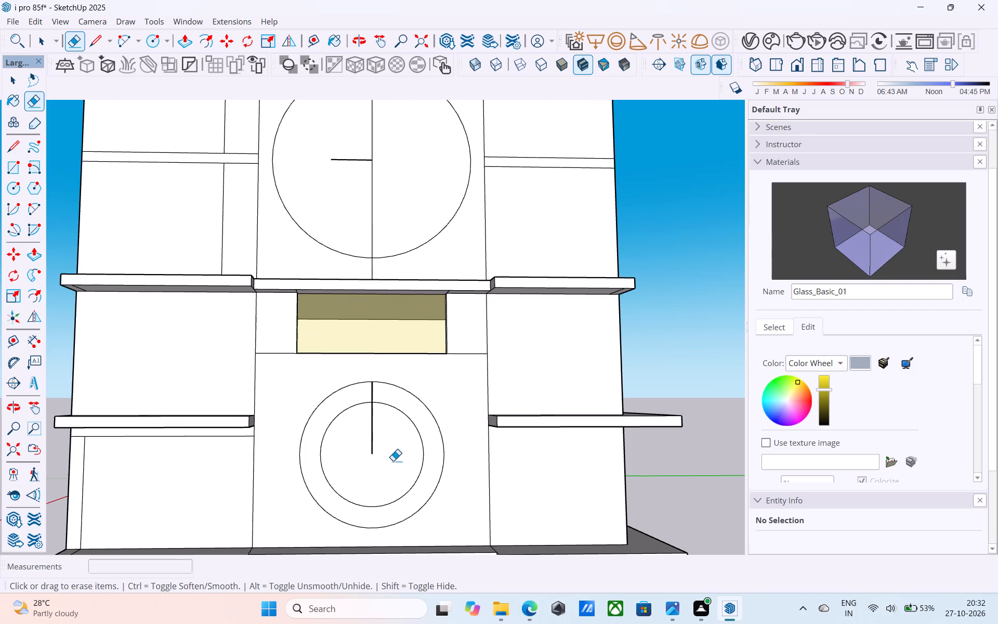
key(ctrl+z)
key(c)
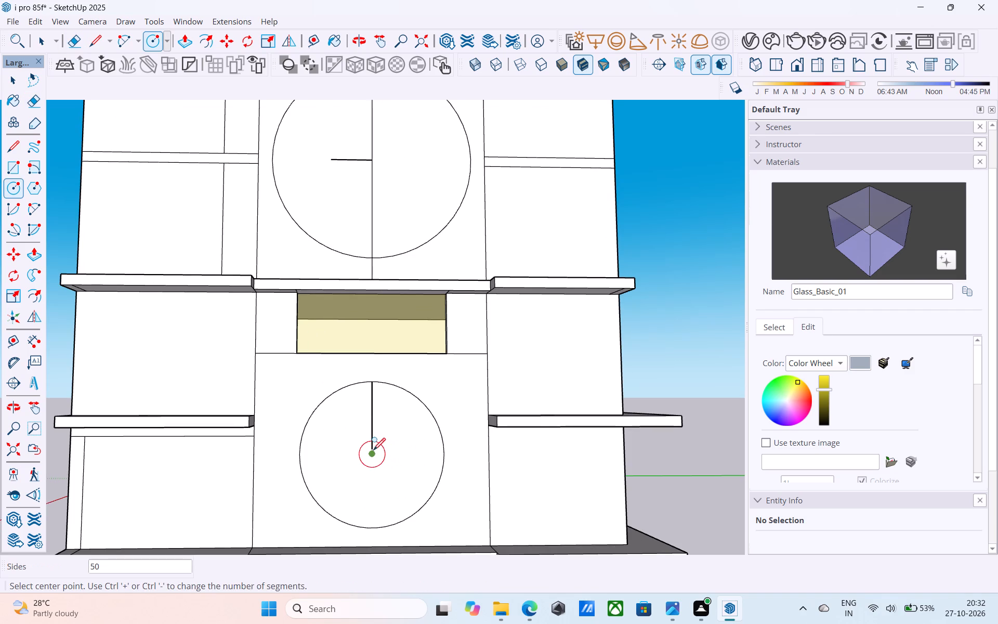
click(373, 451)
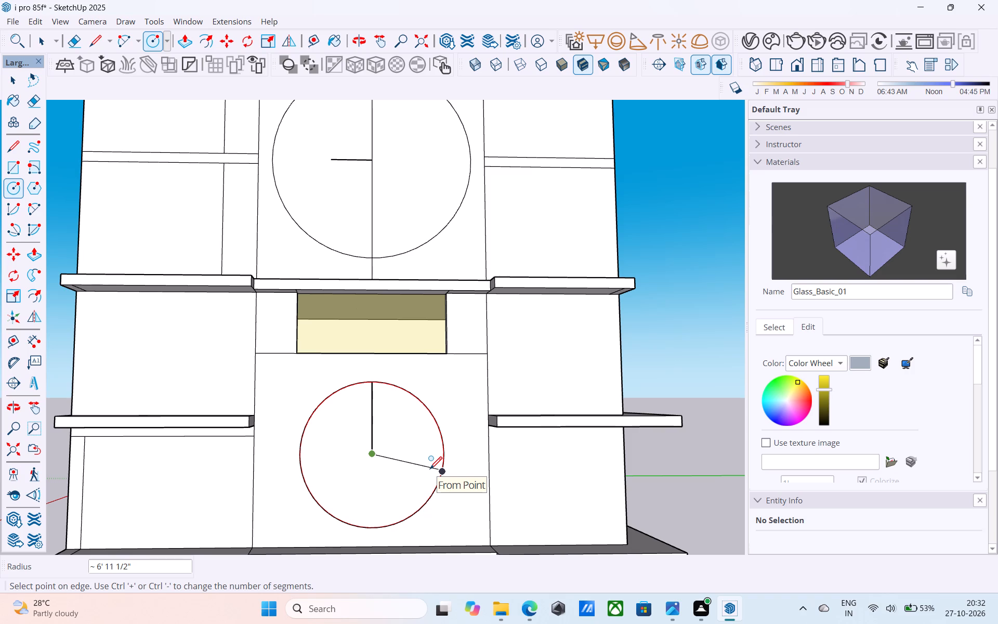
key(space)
Examine the full front facade to judge the proportions of the upper and lower circles.
scroll(430, 471, down, 4)
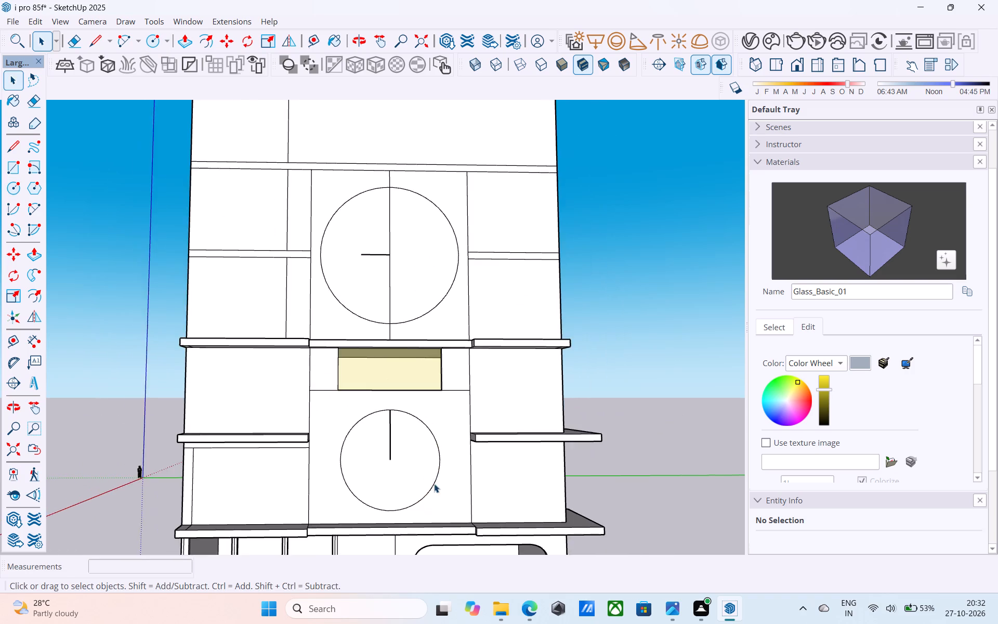
scroll(431, 490, down, 4)
middle_drag(428, 503, 431, 561)
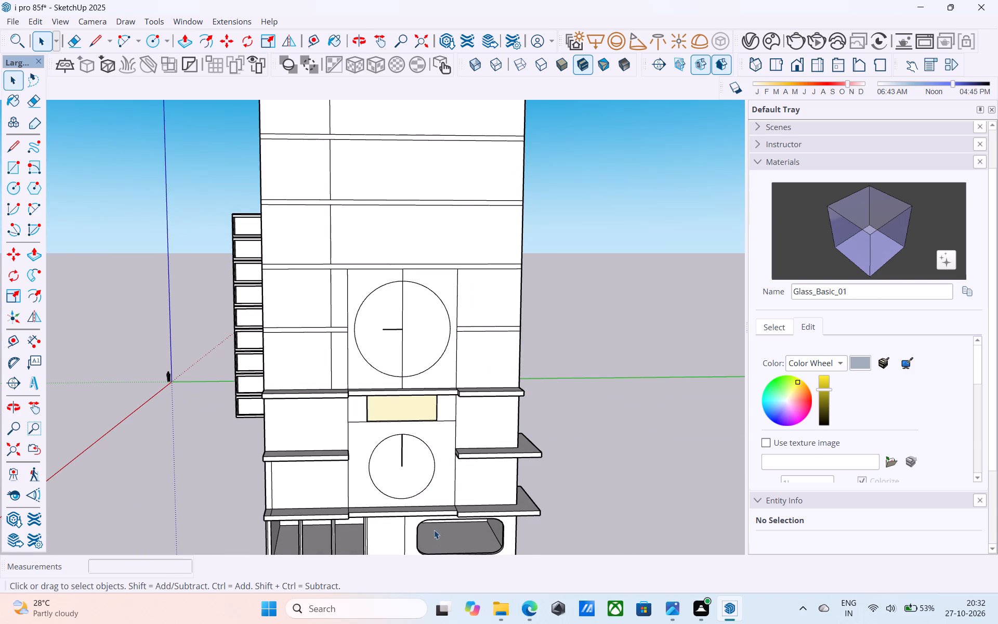
shift+middle_drag(434, 530, 428, 511)
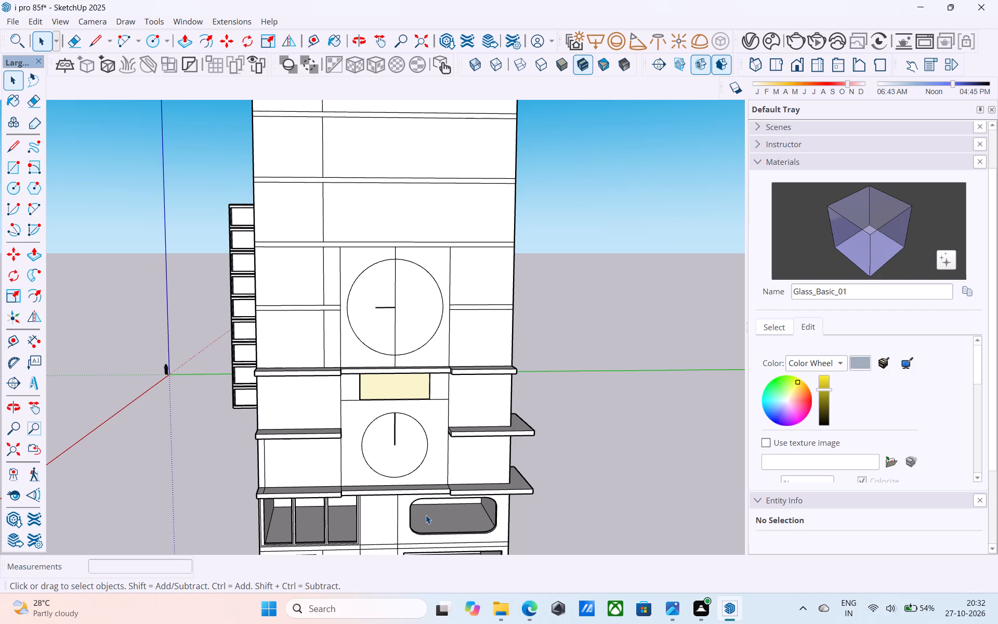
scroll(426, 515, down, 2)
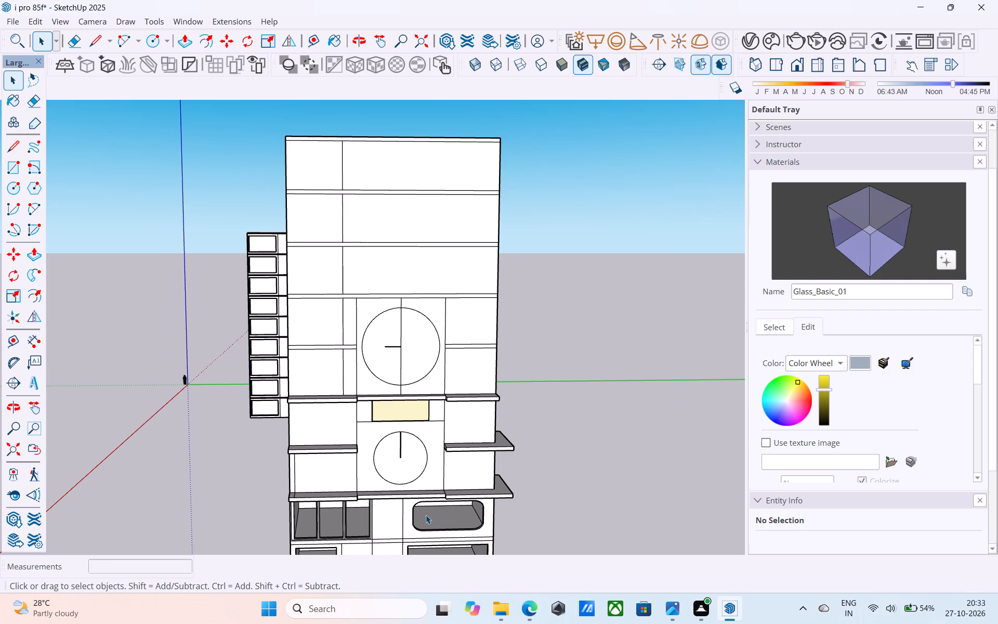
scroll(426, 515, down, 9)
middle_drag(426, 515, 428, 397)
middle_click(428, 394)
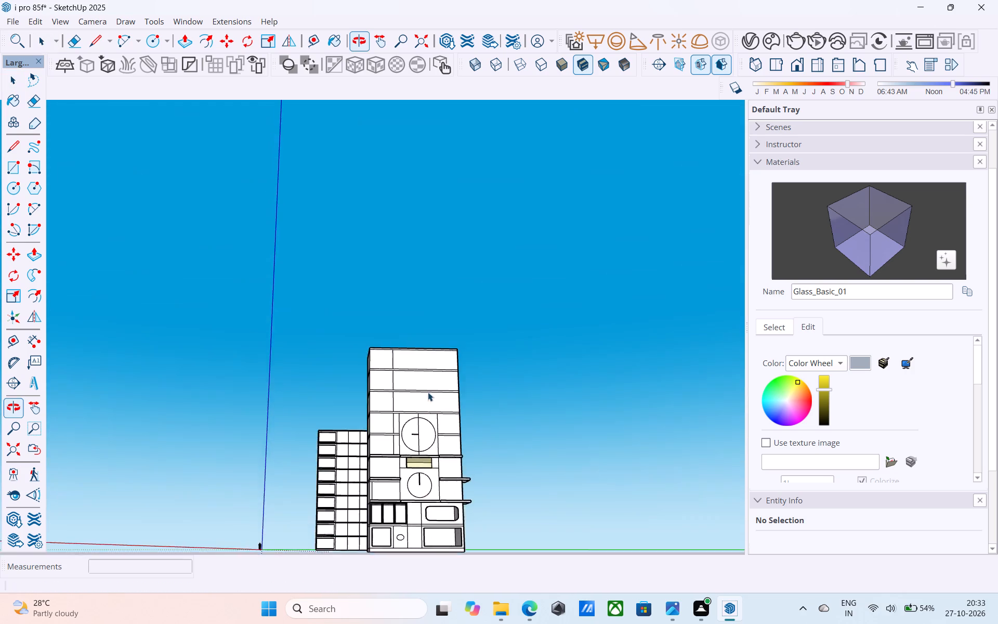
scroll(442, 504, up, 8)
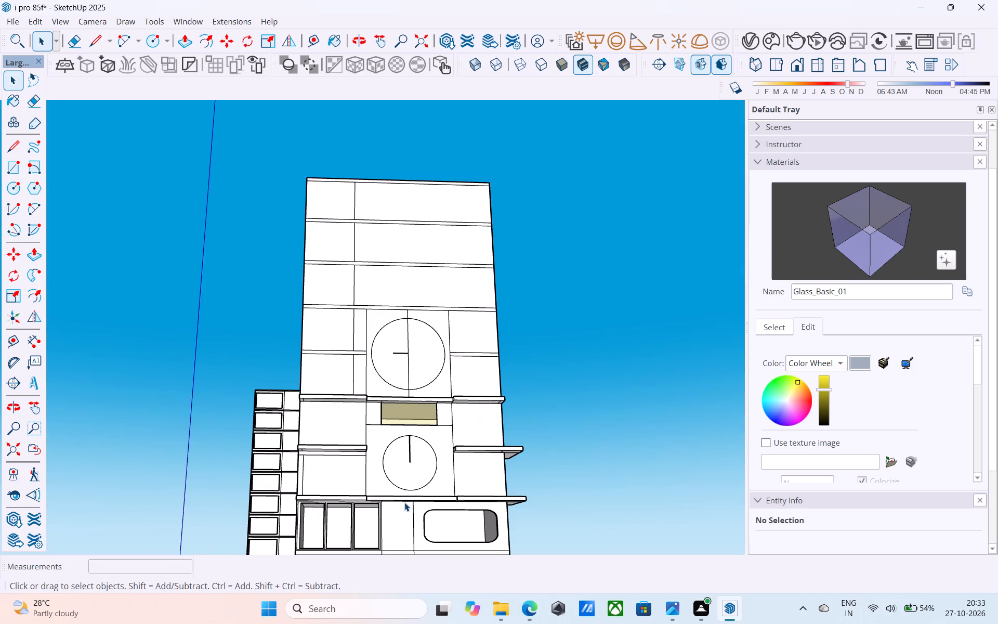
scroll(405, 500, down, 4)
middle_drag(405, 500, 407, 467)
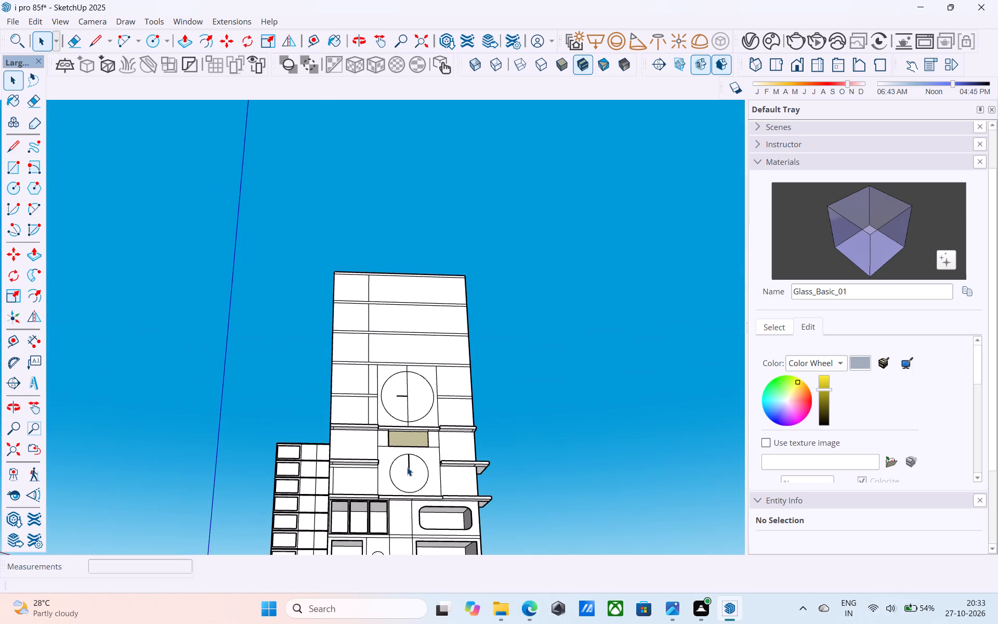
middle_drag(407, 467, 410, 447)
scroll(411, 485, up, 4)
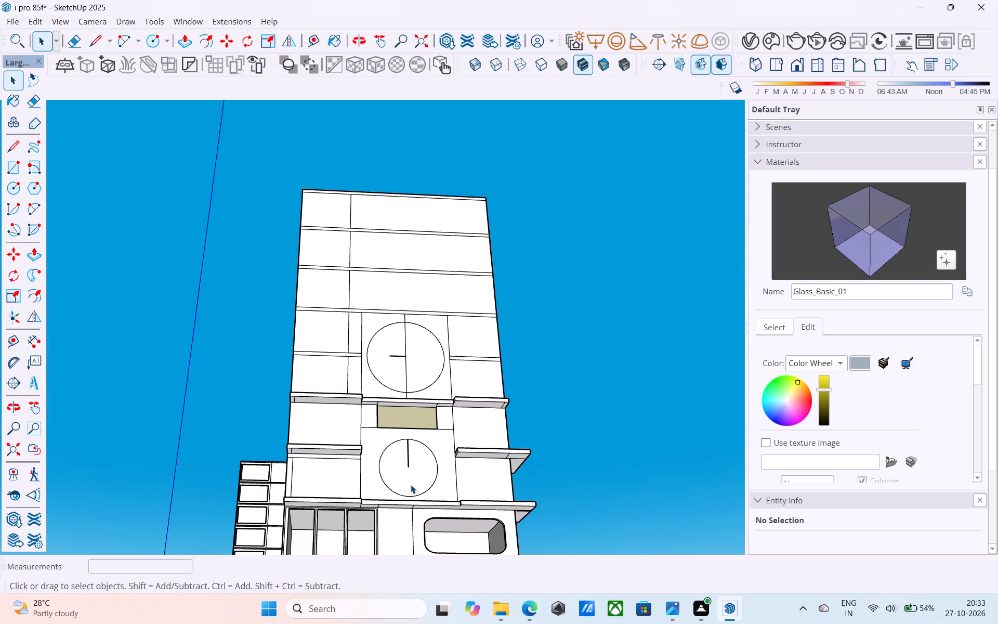
scroll(411, 485, down, 3)
middle_drag(411, 485, 410, 522)
scroll(411, 484, up, 4)
middle_drag(410, 472, 397, 537)
scroll(397, 450, up, 3)
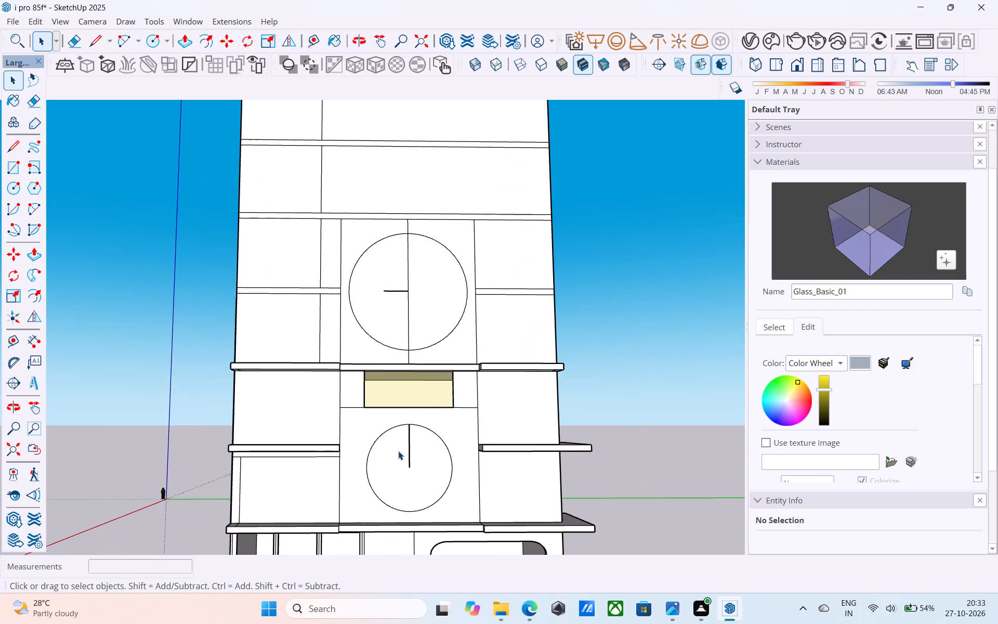
Draw a concentric circle with a 5.5' radius at the centre of the lower circle.
scroll(401, 452, up, 4)
key(l)
scroll(404, 456, up, 3)
click(418, 485)
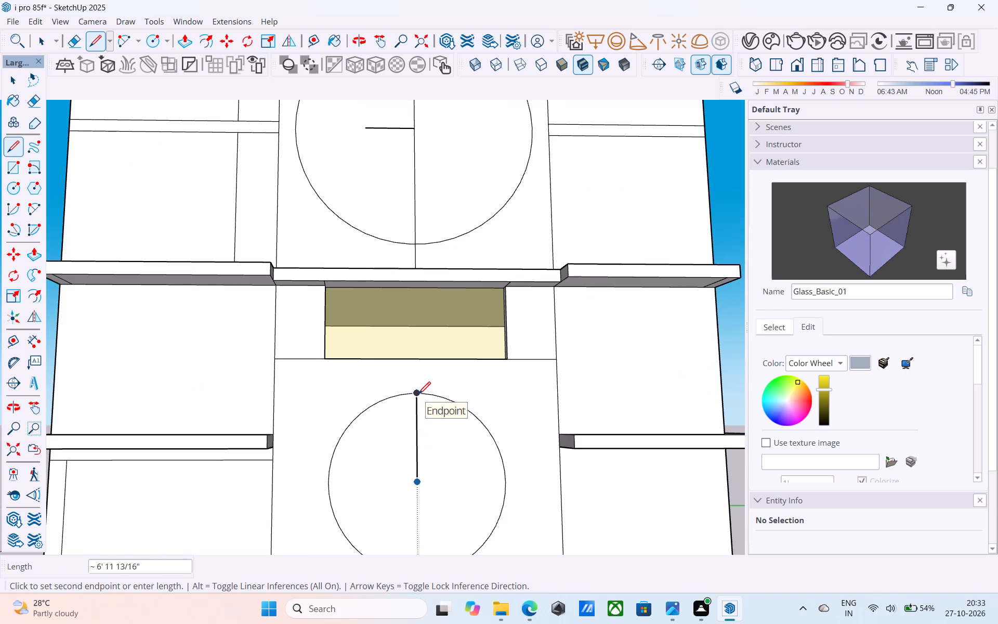
key(c)
click(418, 483)
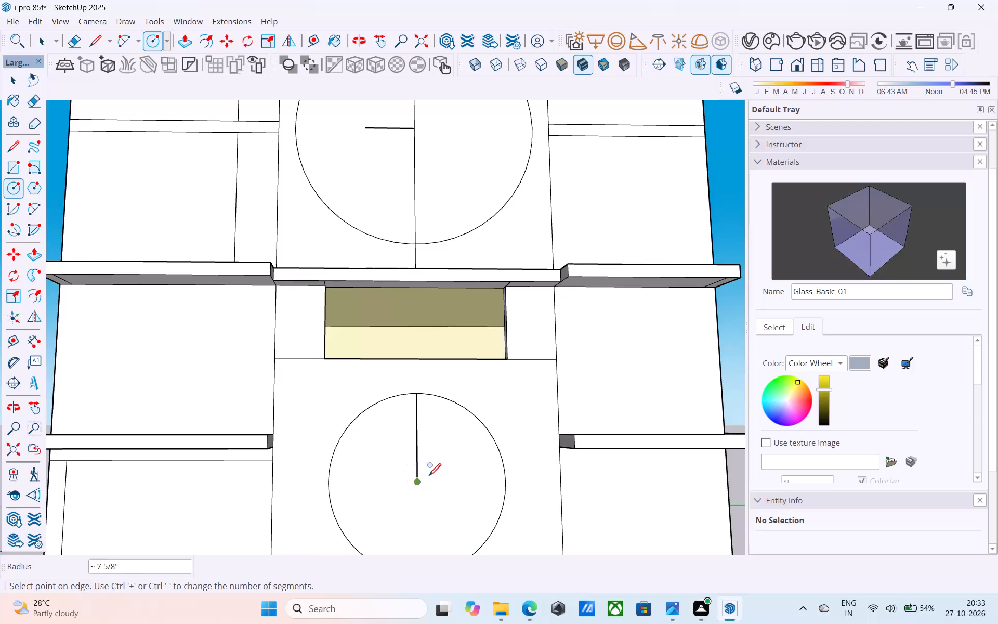
text(5.5)
key(apostrophe)
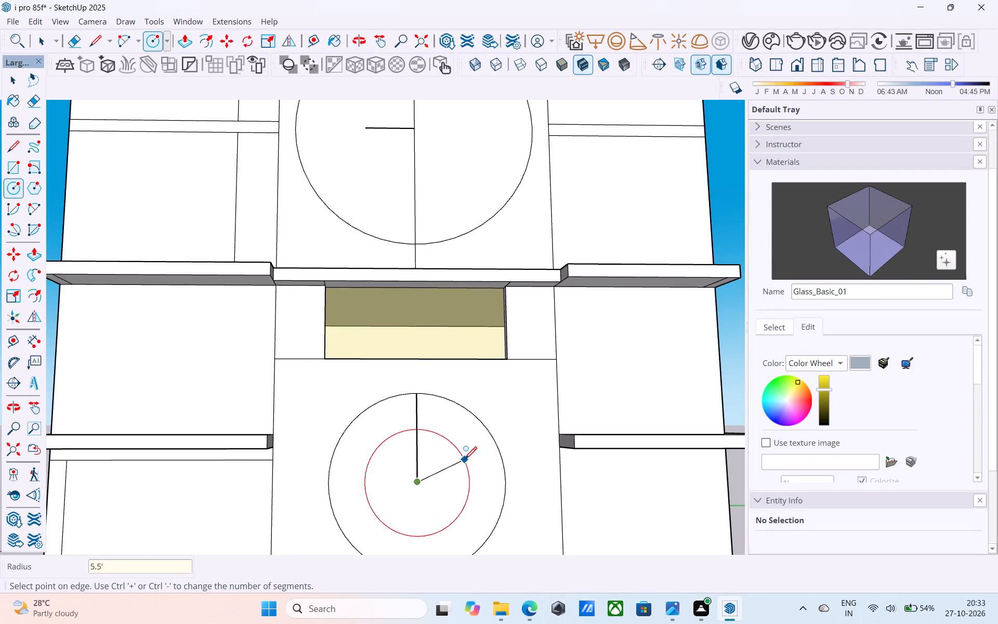
key(Return)
Erase the outer circle and the vertical radius line around the 5.5' circle.
key(e)
drag(427, 402, 407, 403)
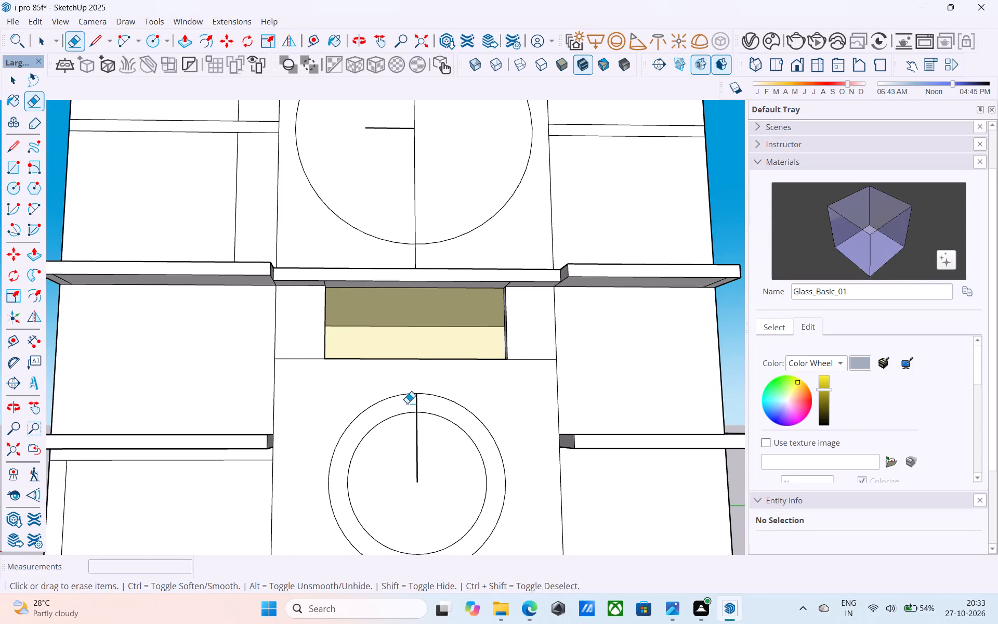
drag(407, 403, 395, 398)
drag(406, 401, 447, 396)
scroll(438, 406, down, 1)
click(419, 446)
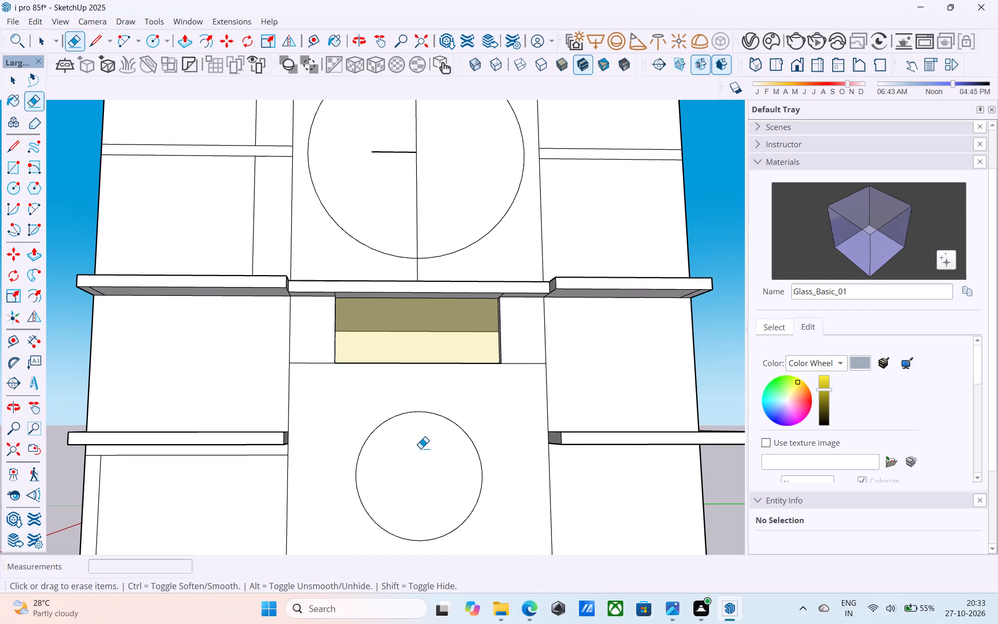
Measure the vertical gap between the lower circle's bottom point and the ledge beneath it.
scroll(422, 447, down, 5)
middle_drag(418, 453, 418, 484)
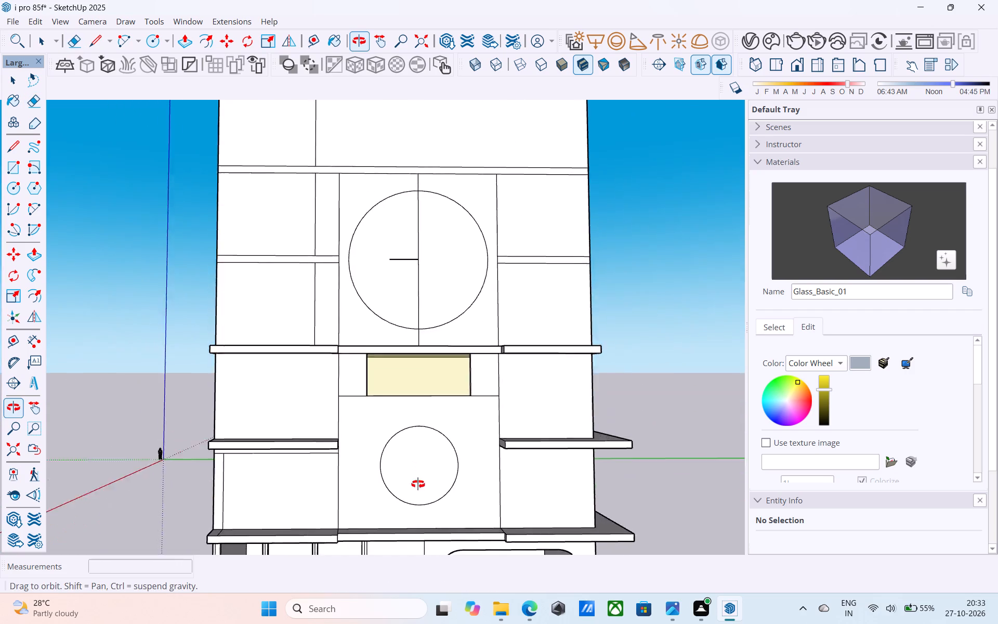
middle_drag(418, 484, 415, 532)
scroll(426, 472, up, 4)
scroll(392, 425, up, 1)
scroll(387, 412, down, 5)
middle_drag(391, 457, 392, 420)
scroll(392, 420, up, 2)
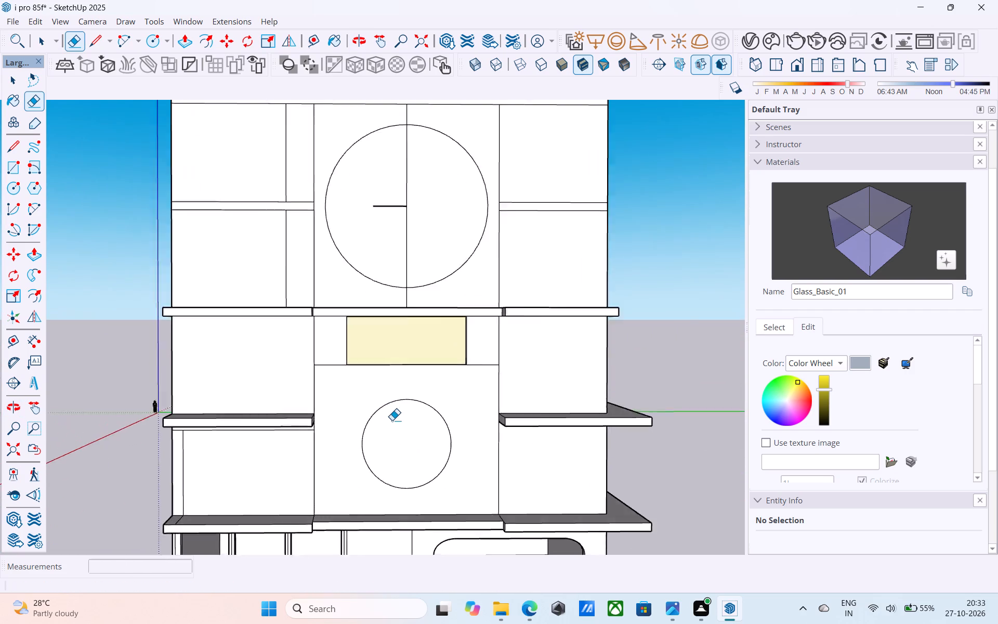
scroll(392, 420, up, 2)
scroll(361, 349, down, 6)
middle_drag(375, 399, 377, 410)
scroll(377, 410, up, 4)
key(l)
scroll(409, 500, up, 1)
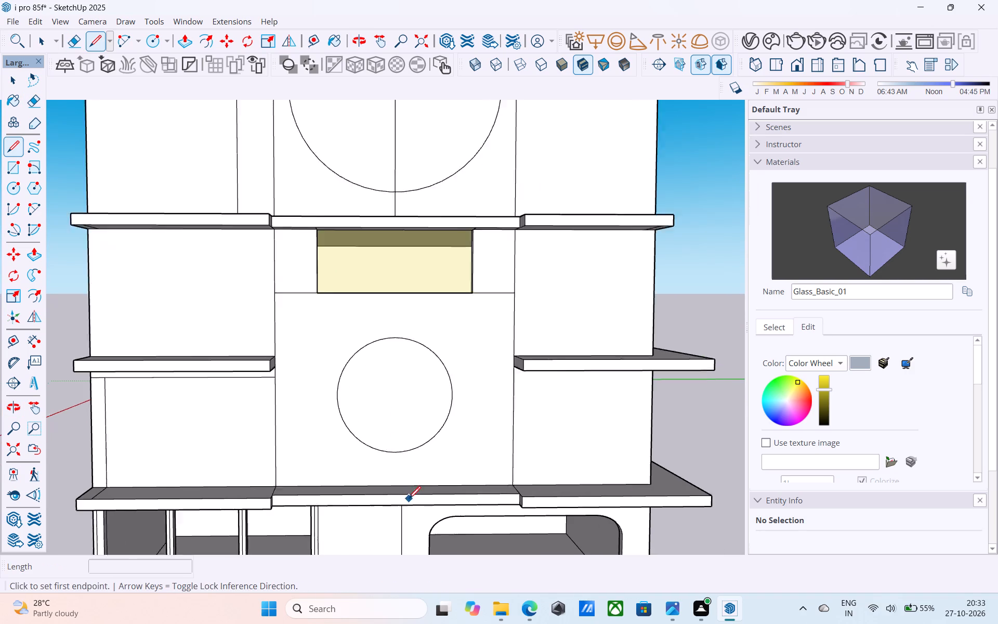
scroll(409, 500, up, 1)
click(400, 484)
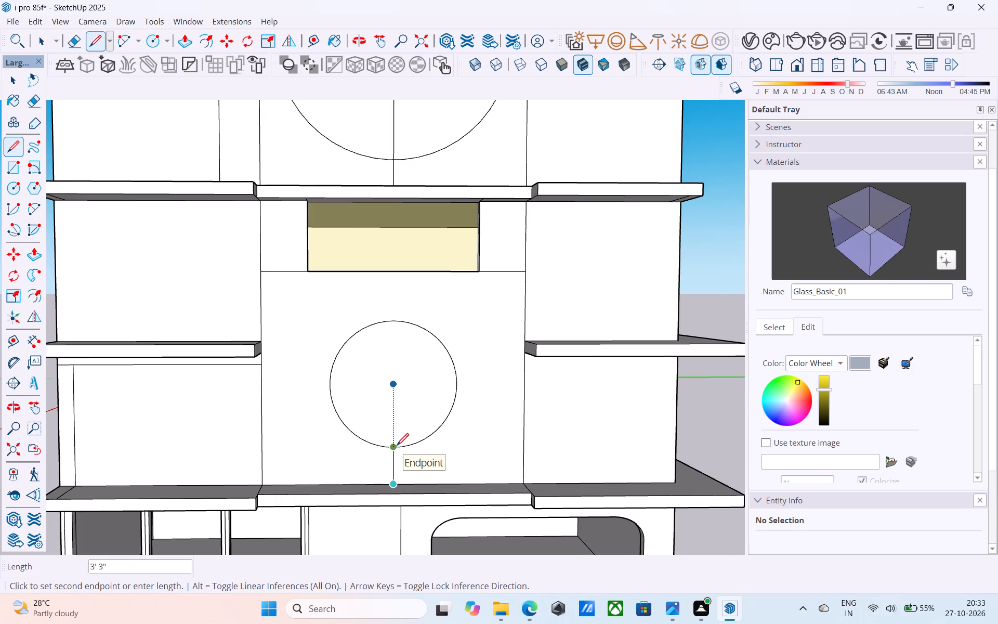
key(space)
Recess the lower circular face 8" into the wall with Push/Pull.
scroll(396, 381, up, 2)
click(396, 381)
key(p)
click(395, 381)
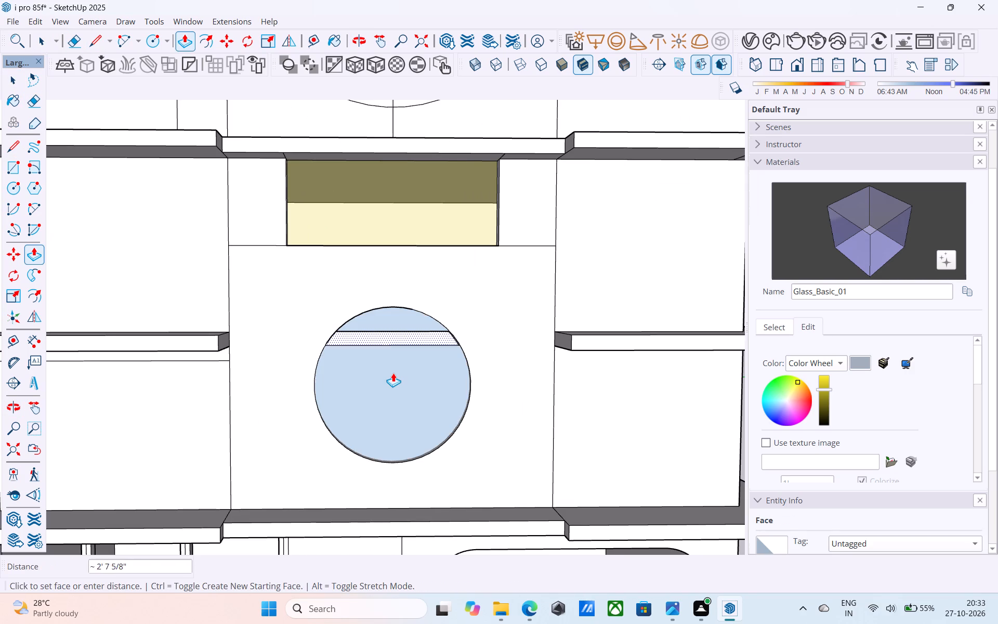
text(8")
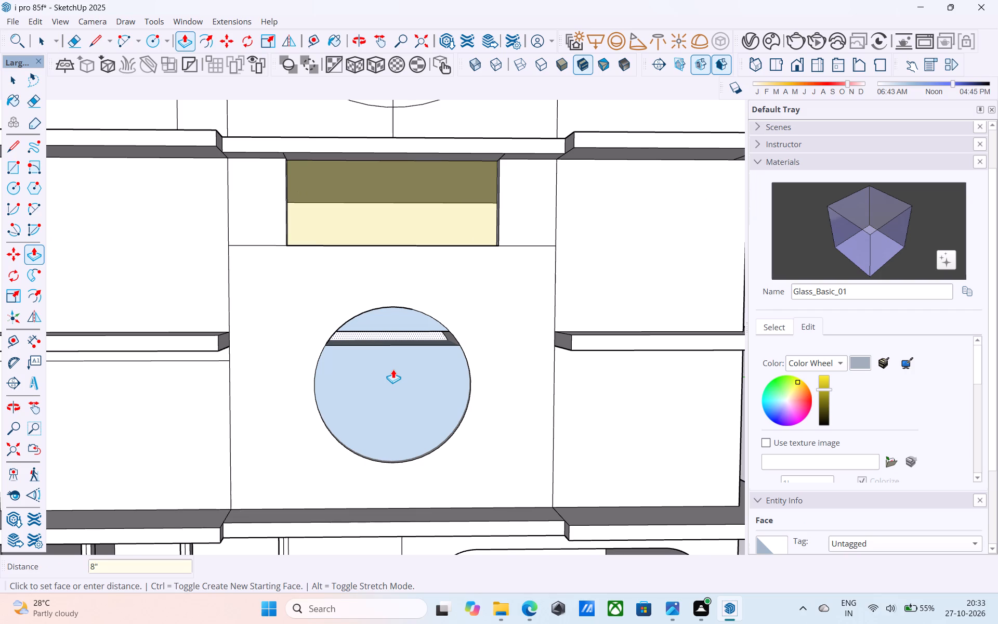
key(Return)
key(space)
middle_drag(393, 369, 493, 272)
scroll(489, 264, down, 2)
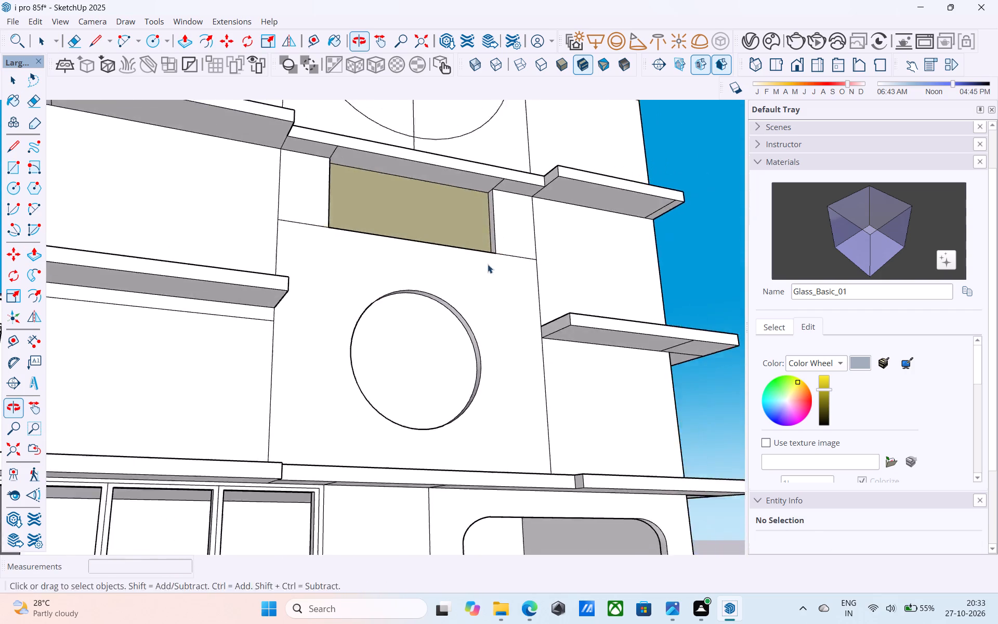
scroll(488, 264, down, 2)
middle_drag(484, 267, 477, 447)
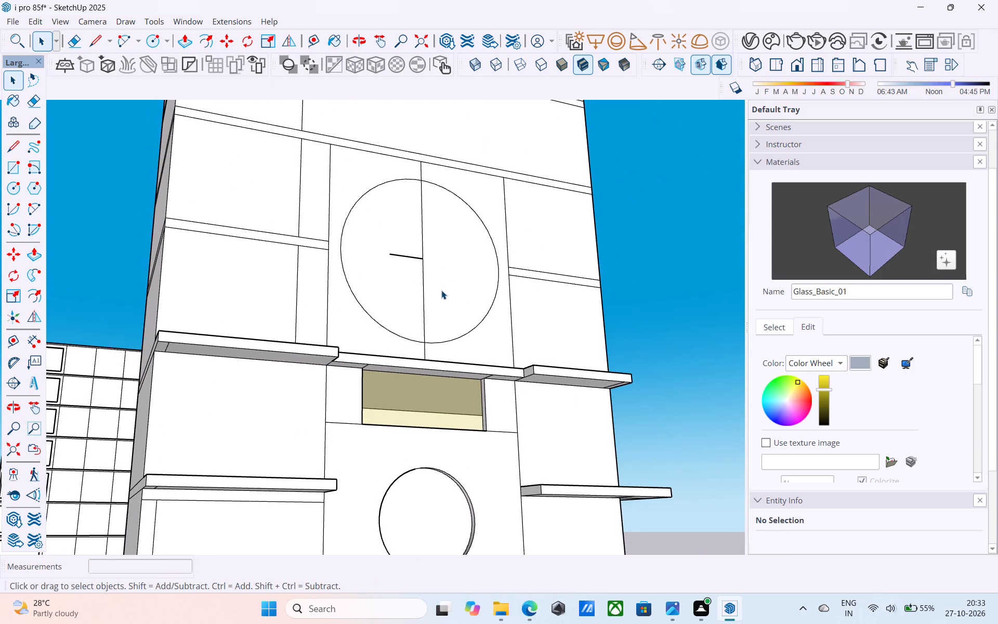
Erase the vertical centre line and the short radius line left in and around the upper circle.
middle_drag(441, 290, 428, 317)
key(e)
scroll(429, 320, up, 1)
drag(424, 364, 421, 363)
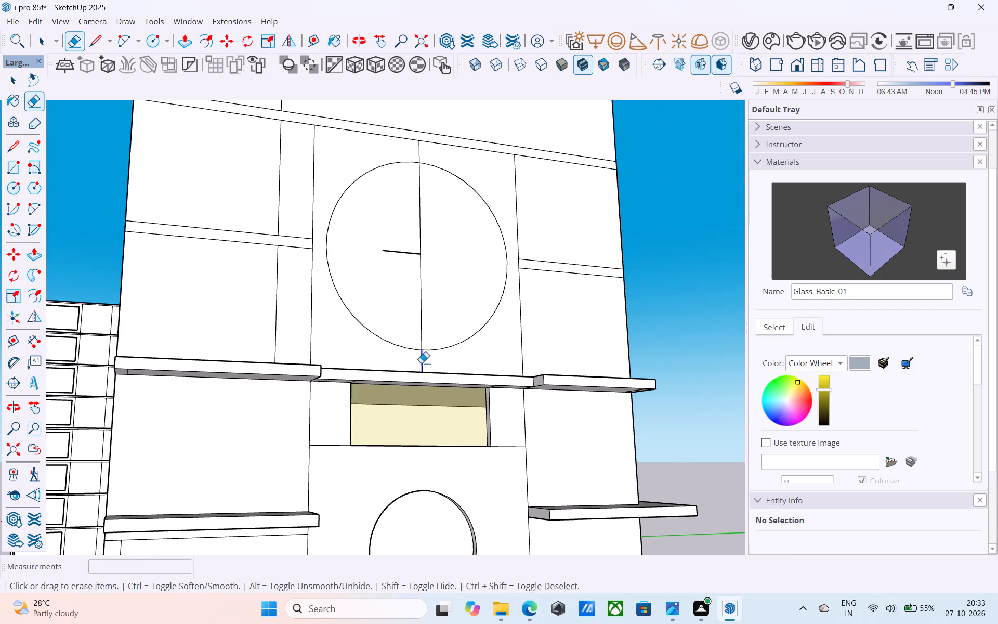
drag(421, 363, 416, 361)
drag(427, 275, 419, 265)
drag(419, 256, 413, 246)
click(419, 153)
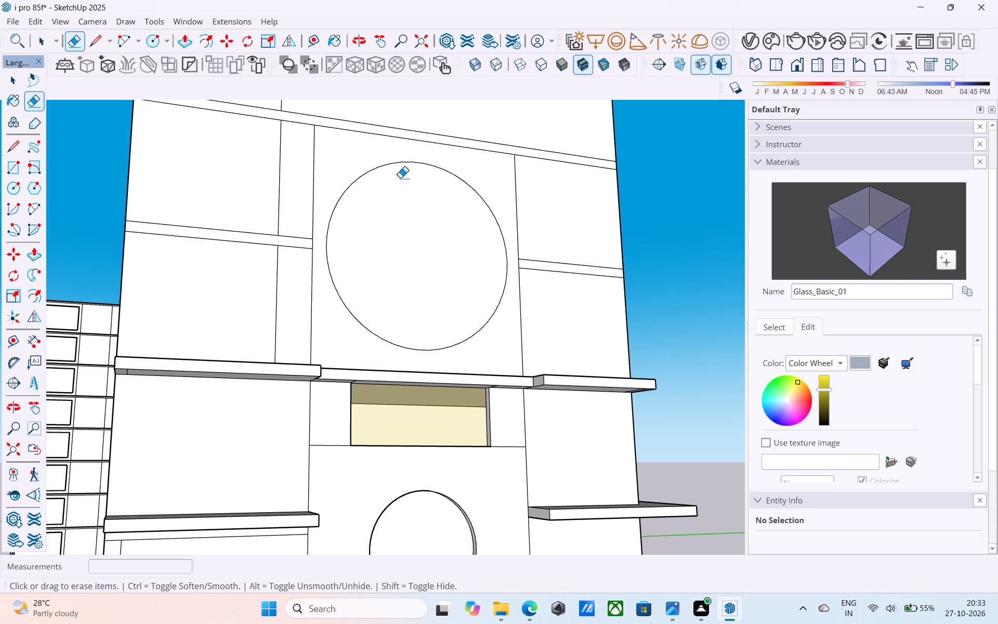
Examine the whole facade and the proportions of the upper circle within the middle bay.
scroll(423, 311, down, 4)
middle_drag(421, 316, 391, 427)
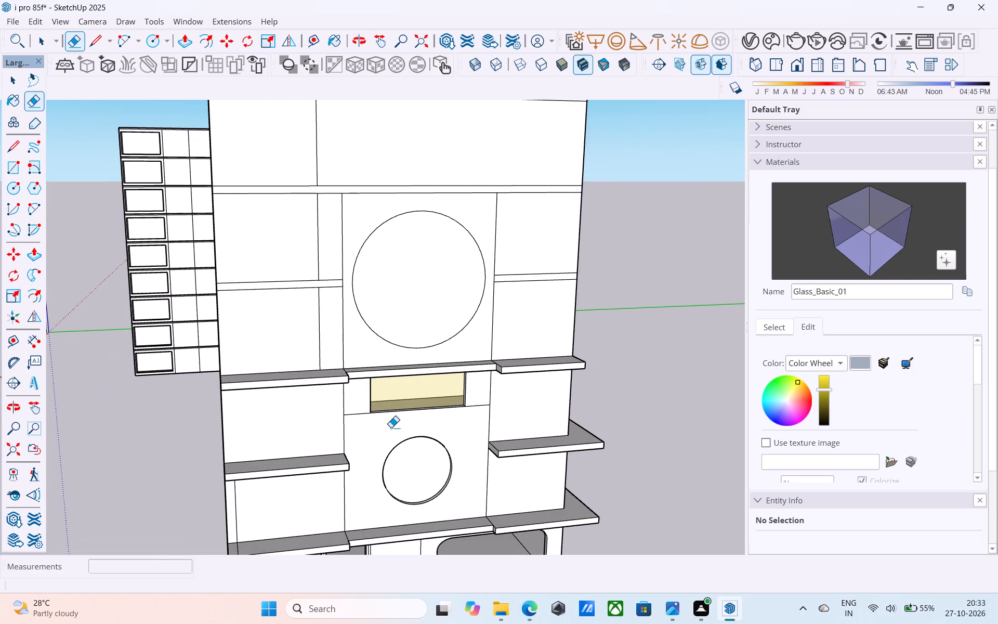
scroll(391, 427, down, 10)
middle_drag(394, 448, 389, 423)
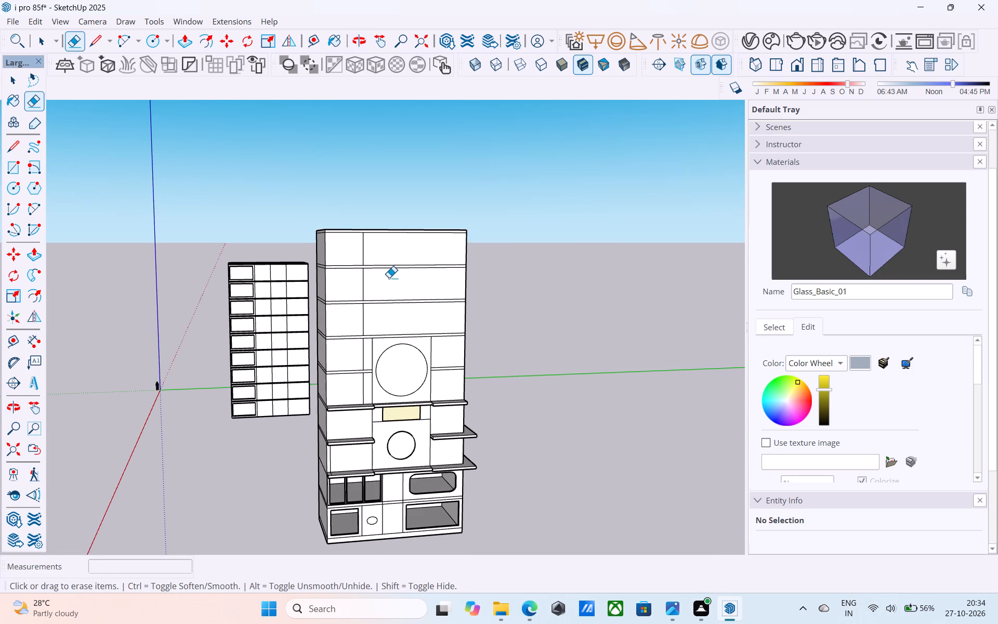
scroll(403, 299, up, 4)
scroll(401, 302, down, 4)
scroll(409, 354, up, 4)
middle_drag(411, 386, 392, 358)
scroll(315, 336, down, 4)
scroll(355, 385, up, 7)
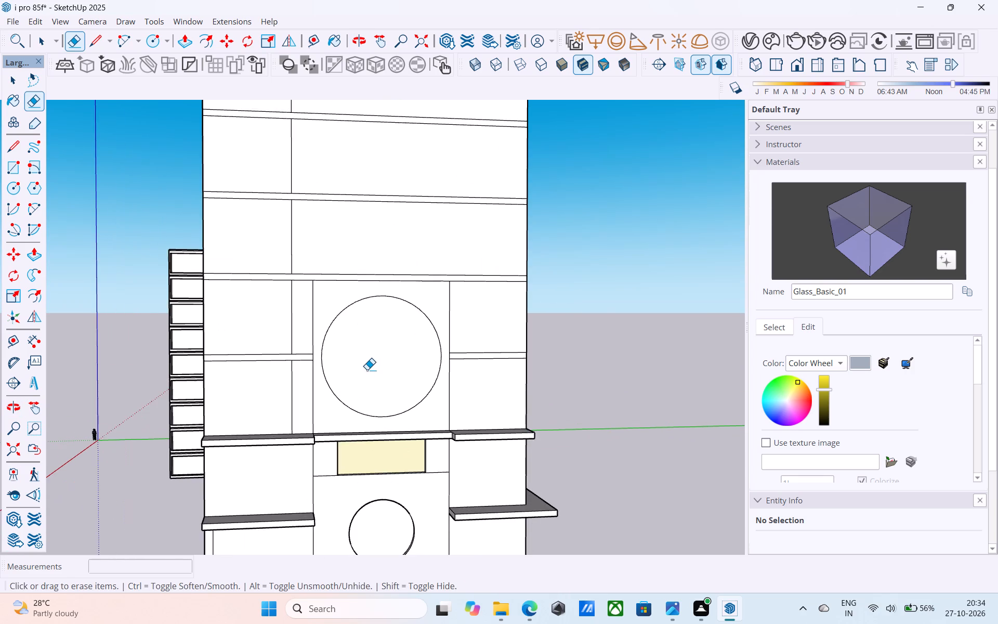
scroll(367, 370, up, 2)
key(space)
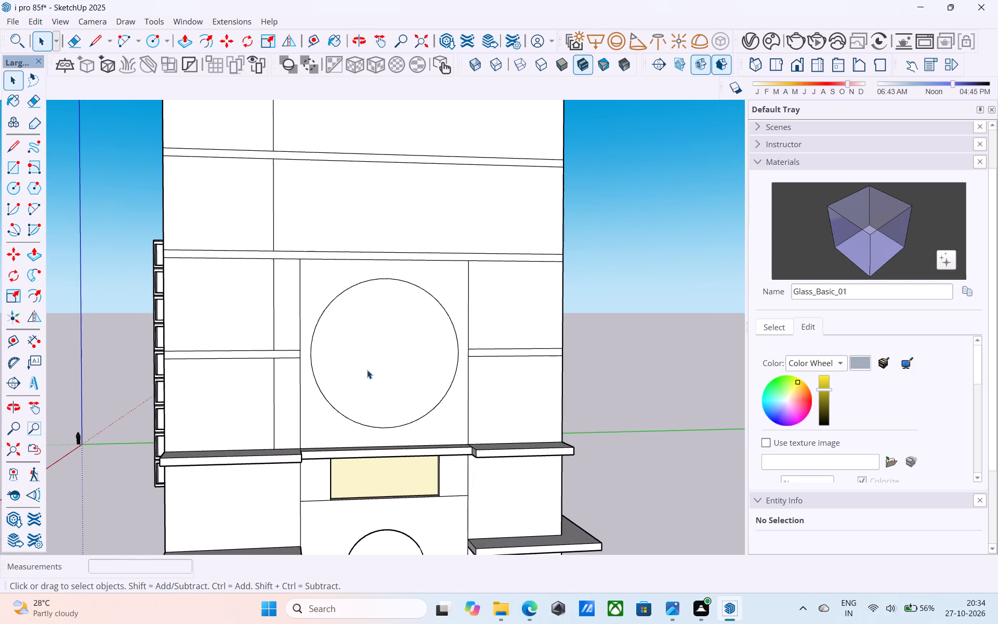
scroll(367, 370, down, 5)
middle_drag(367, 370, 367, 376)
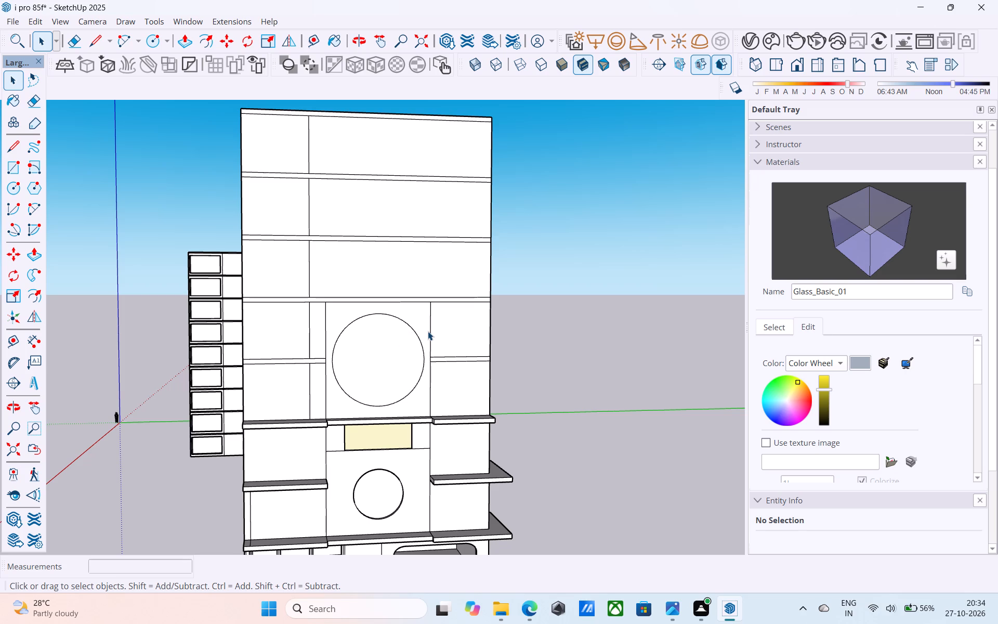
scroll(428, 331, down, 4)
Recess the upper circular face 8" into the wall with Push/Pull.
scroll(444, 309, up, 8)
click(371, 387)
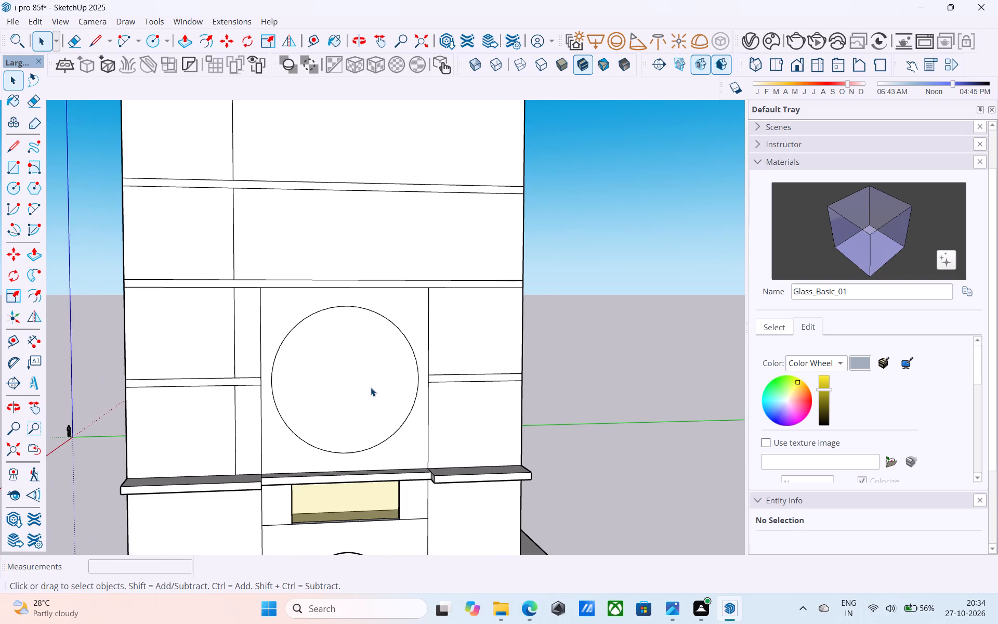
scroll(371, 387, up, 1)
key(p)
scroll(371, 387, up, 1)
click(371, 387)
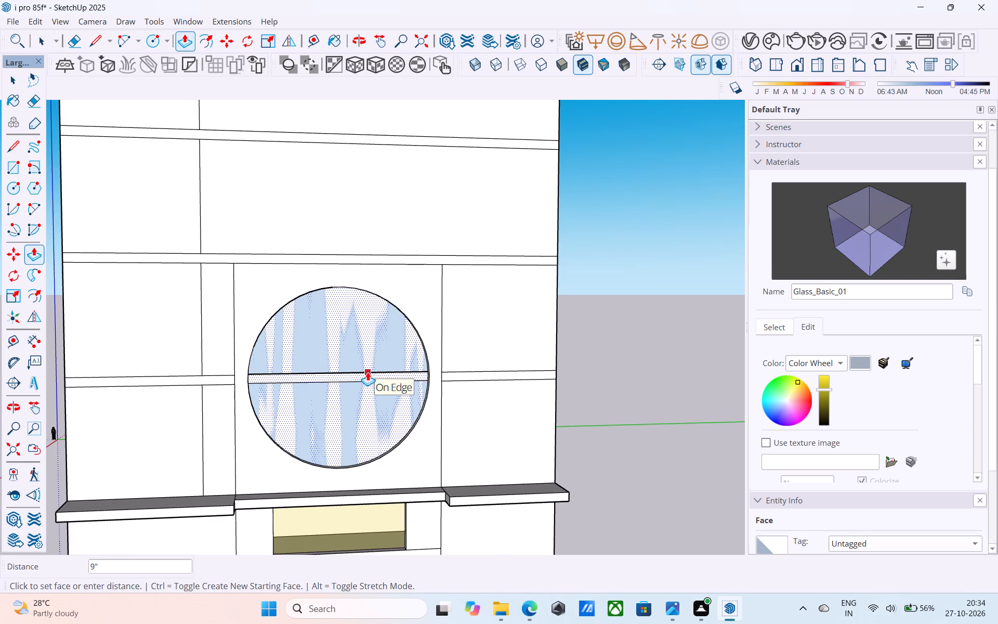
key(8)
key(shift+quotedbl)
key(Return)
key(space)
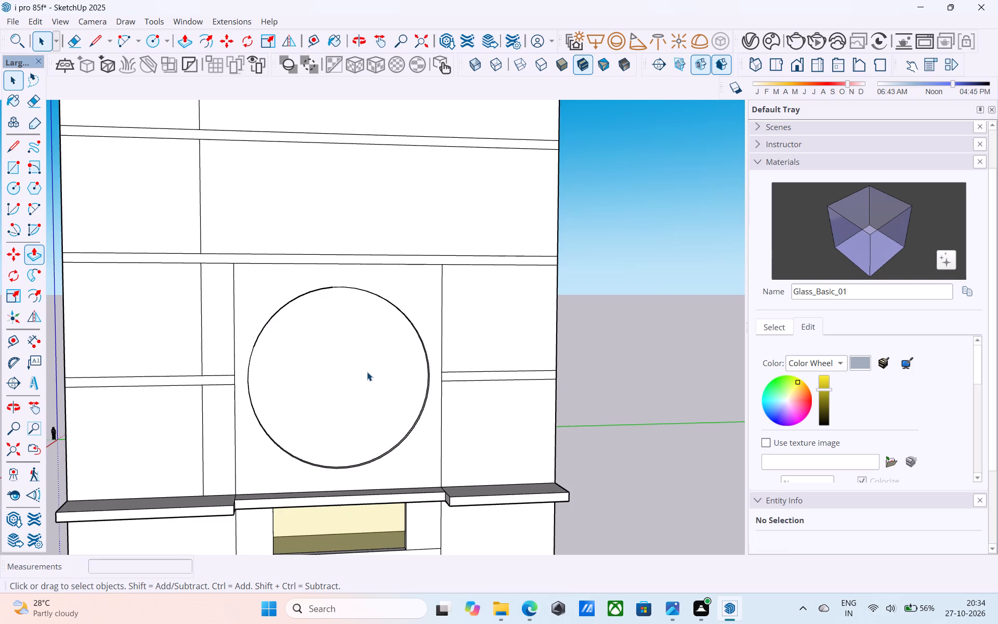
Save the model, purging its unused items.
scroll(367, 371, down, 11)
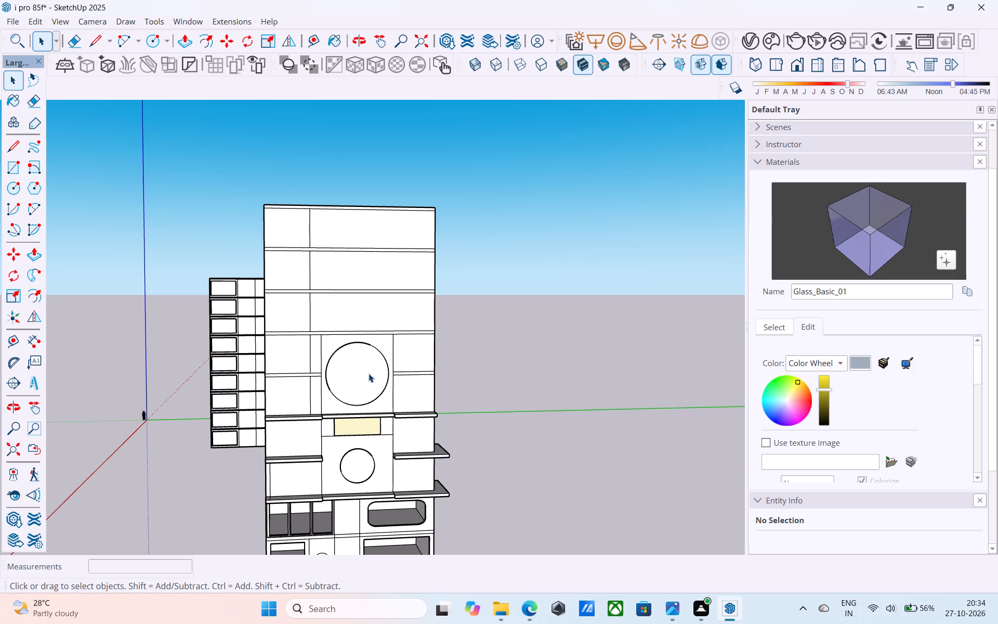
scroll(369, 373, down, 3)
key(ctrl+s)
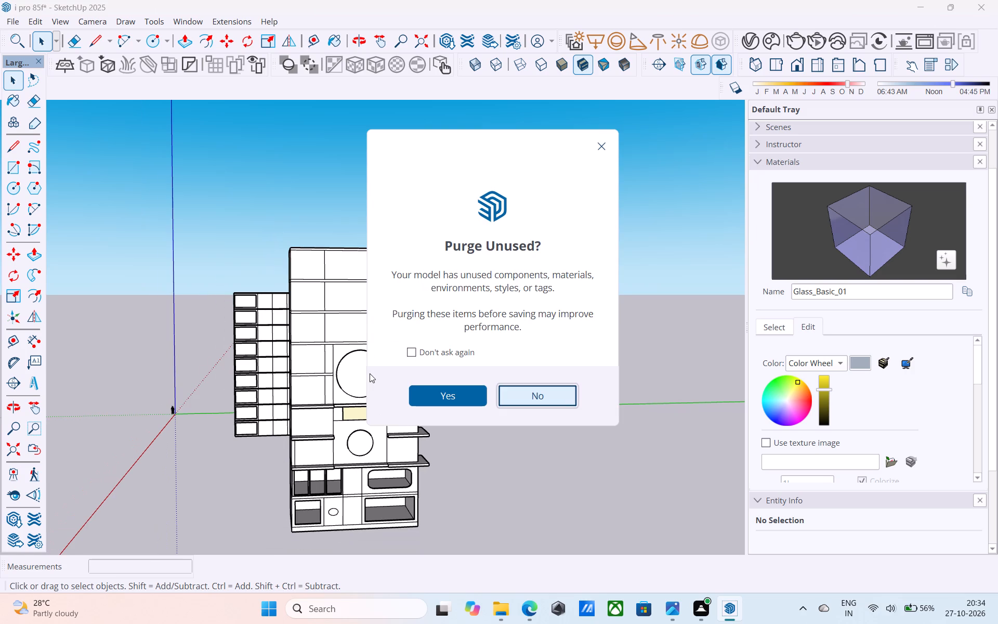
click(433, 393)
key(ctrl+s)
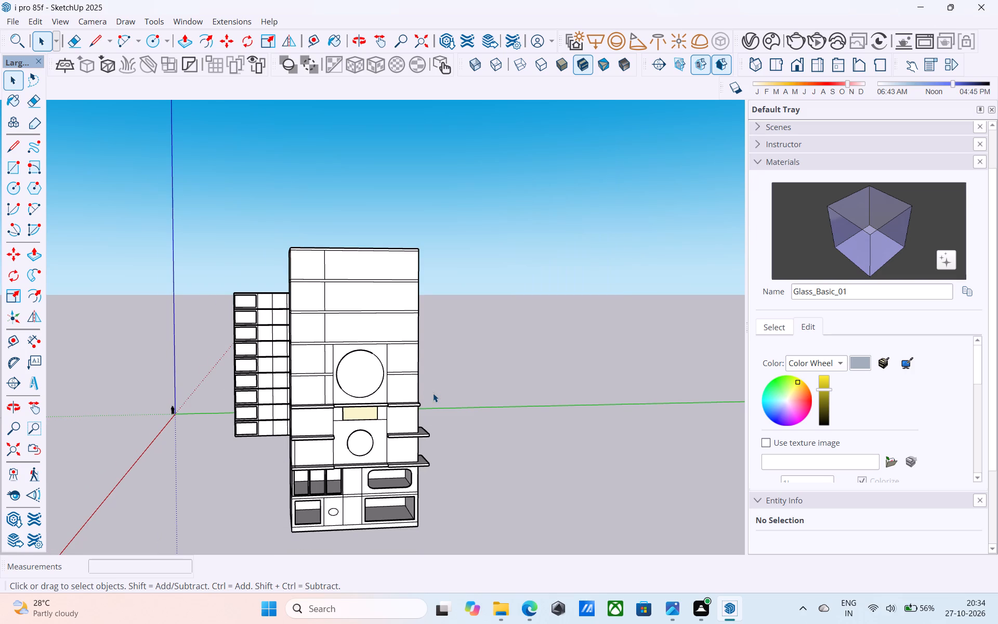
Pull the upper circle's recessed face outward by 1" with Push/Pull.
shift+middle_drag(380, 362, 505, 294)
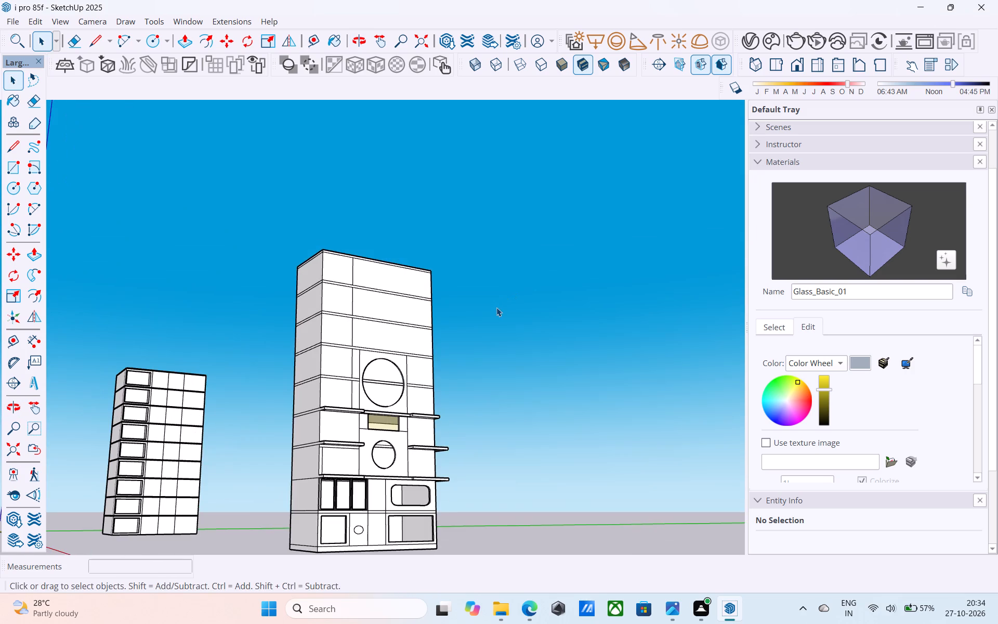
scroll(495, 309, down, 4)
shift+middle_drag(504, 355, 492, 232)
scroll(468, 330, up, 12)
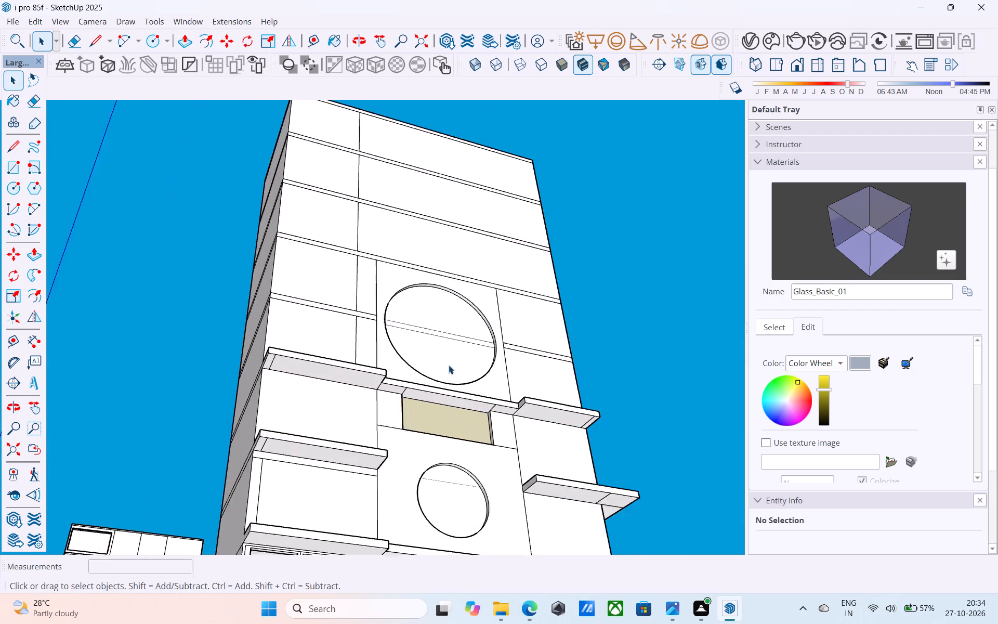
scroll(449, 365, up, 4)
middle_drag(440, 354, 404, 539)
scroll(417, 367, up, 7)
click(416, 358)
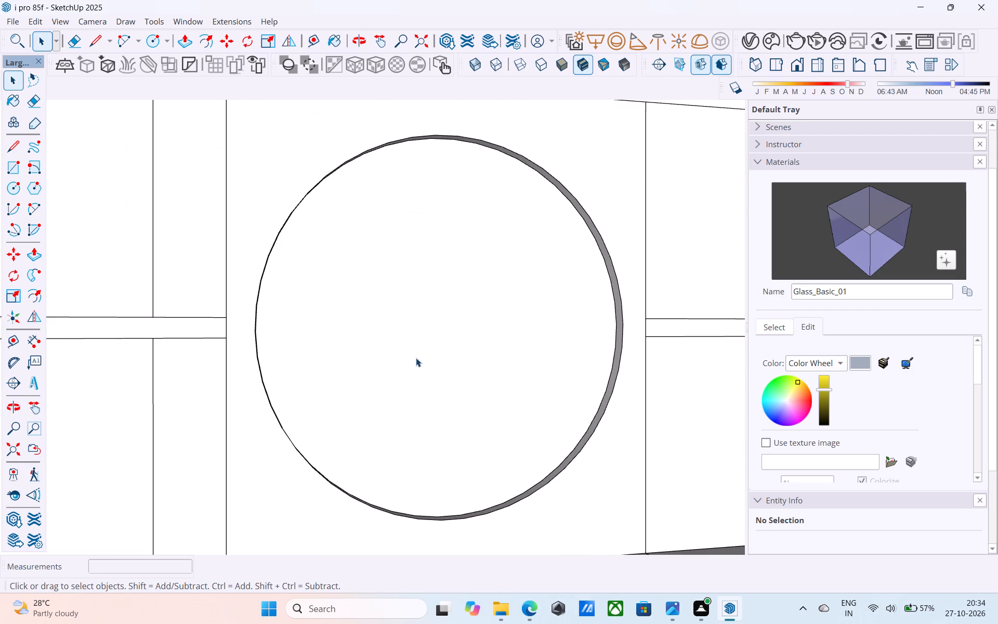
key(p)
click(416, 358)
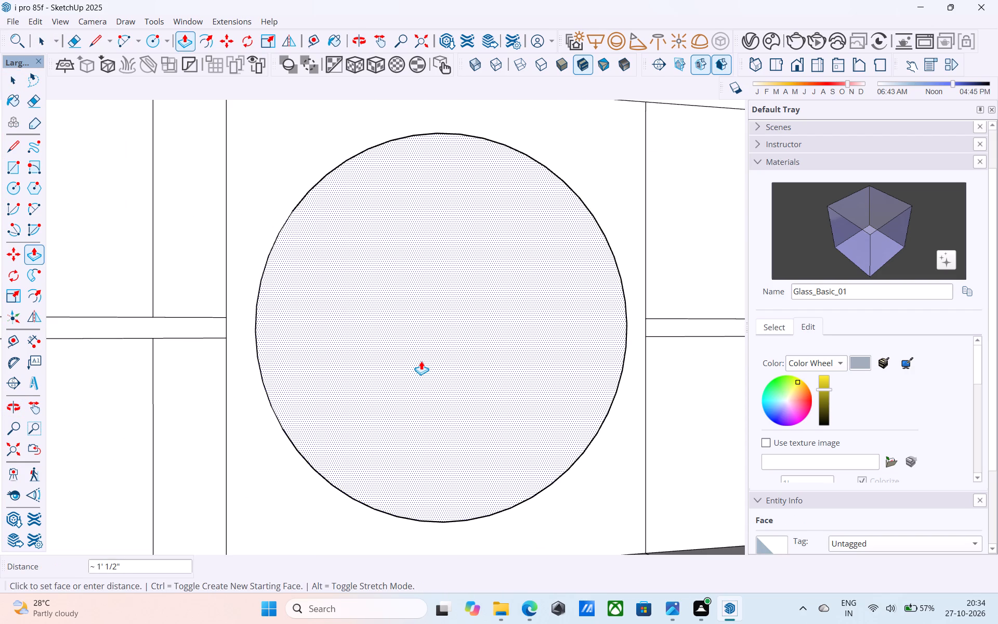
text(1")
key(Return)
key(space)
Measure the depth of the upper circular recess across its rim with the Line tool.
scroll(417, 360, down, 4)
middle_drag(417, 359, 528, 356)
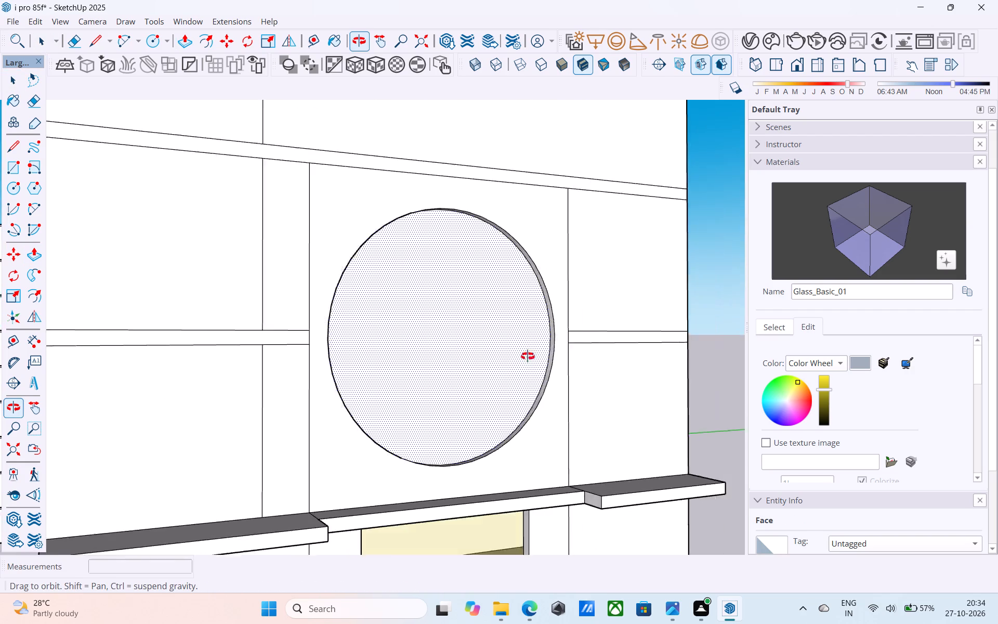
middle_drag(528, 356, 655, 450)
scroll(494, 438, up, 2)
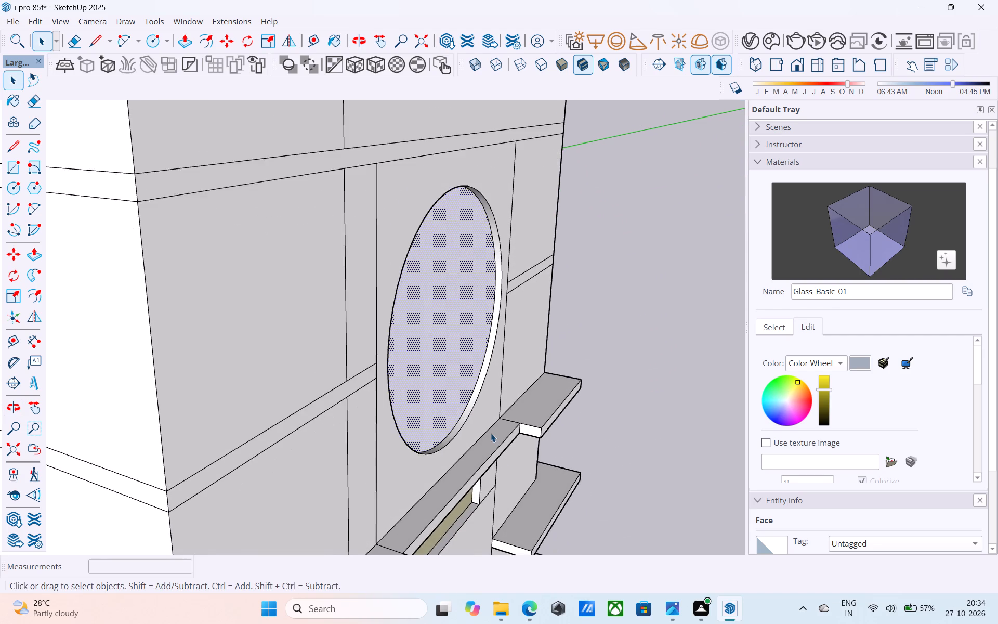
scroll(491, 433, up, 3)
key(l)
scroll(458, 422, up, 4)
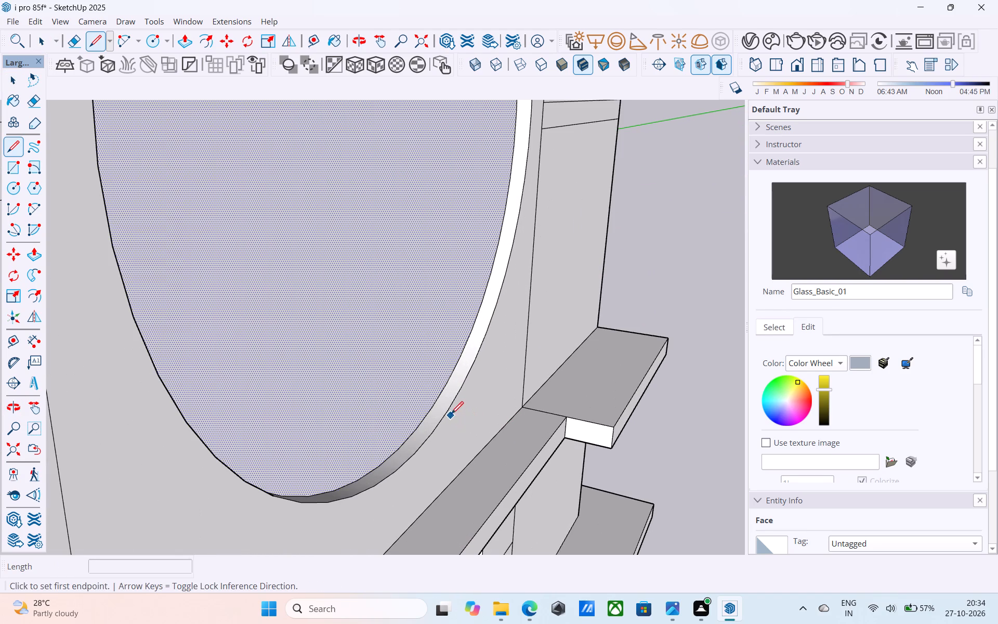
click(449, 413)
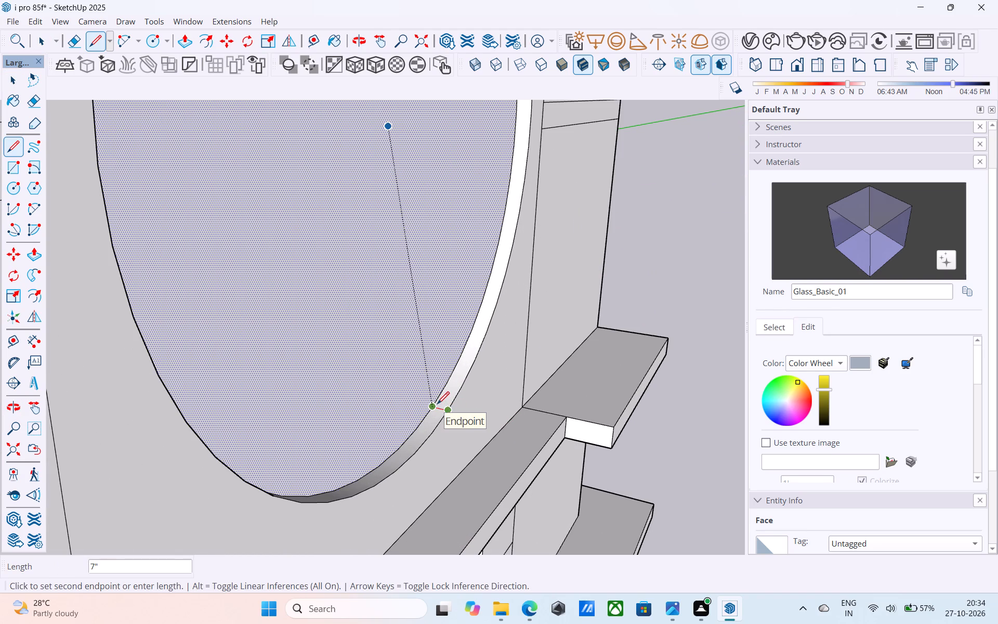
key(space)
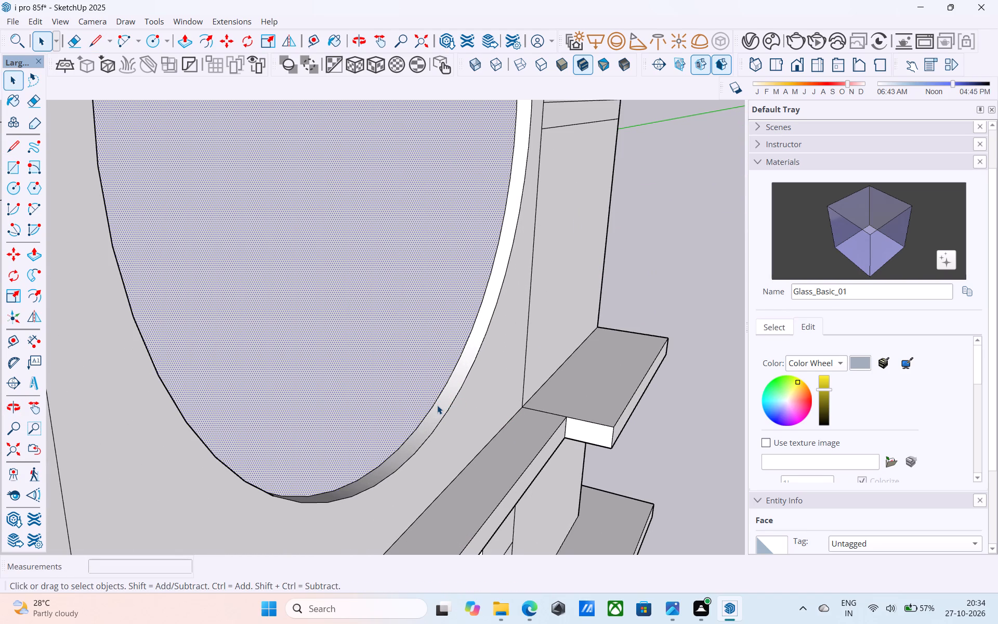
Examine the facade around the circular recesses, ledges and horizontal bands.
scroll(436, 405, down, 15)
middle_drag(441, 409, 429, 402)
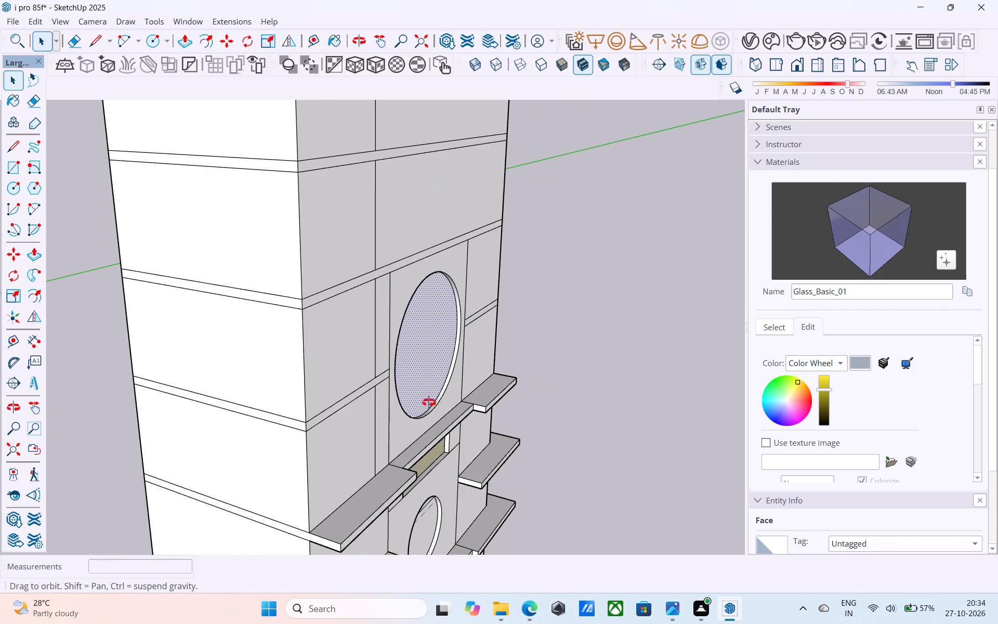
middle_drag(429, 402, 207, 354)
scroll(427, 389, down, 5)
middle_drag(438, 407, 390, 316)
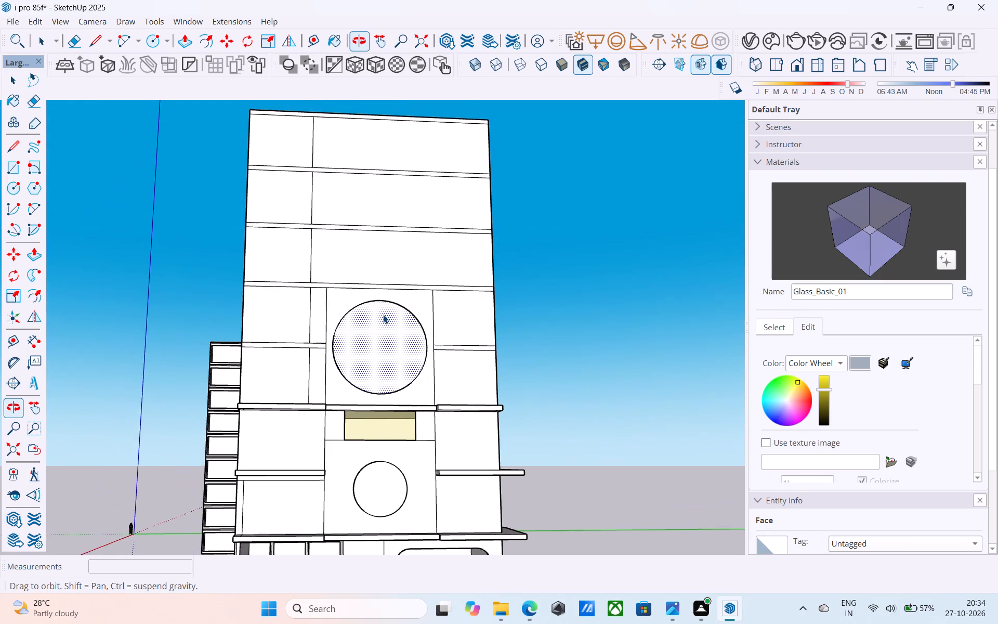
middle_drag(418, 298, 412, 264)
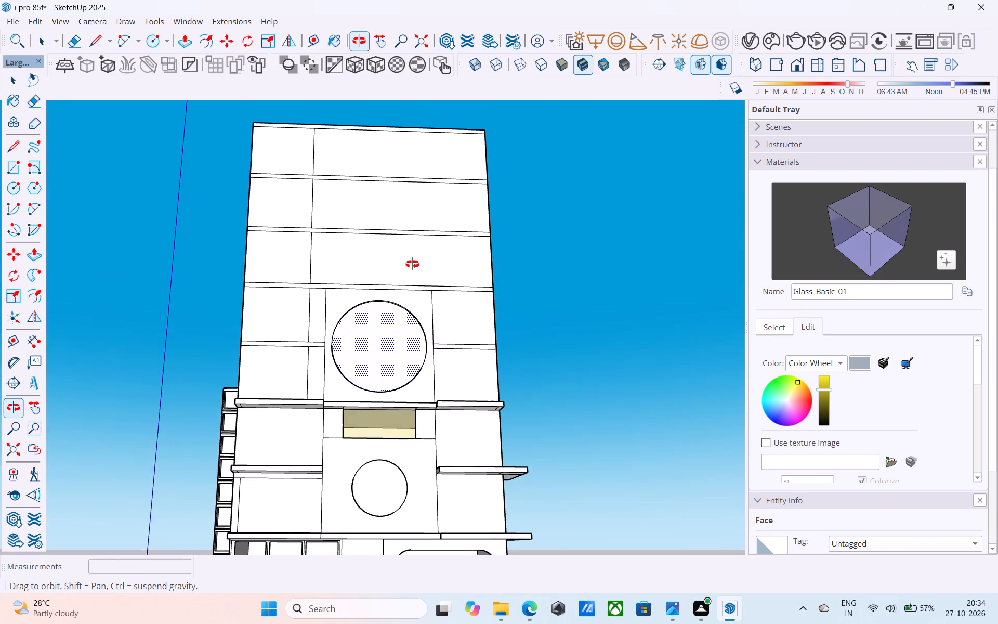
middle_drag(412, 264, 411, 263)
scroll(427, 266, down, 3)
middle_drag(427, 275, 440, 344)
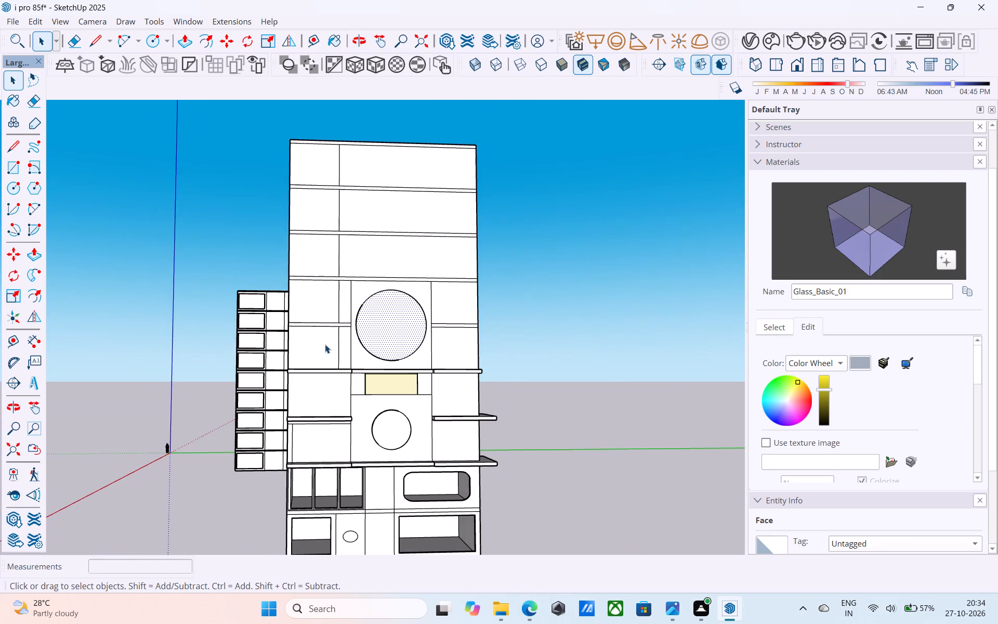
scroll(323, 340, up, 8)
scroll(318, 318, down, 2)
Measure the heights of the two horizontal bands at the building corner beside the upper circle.
middle_drag(318, 318, 507, 348)
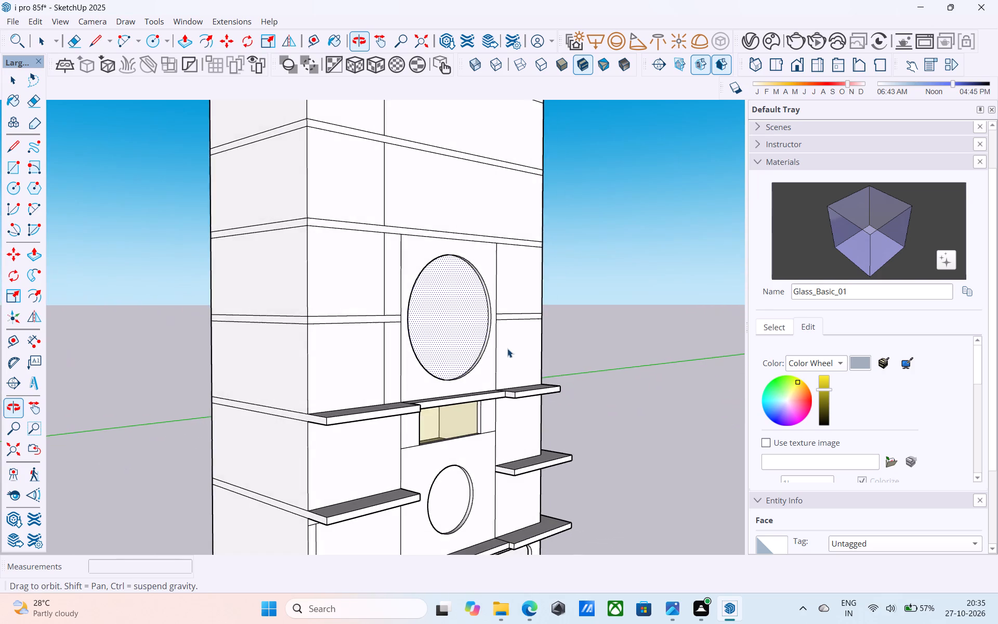
middle_drag(355, 330, 353, 358)
scroll(323, 336, up, 7)
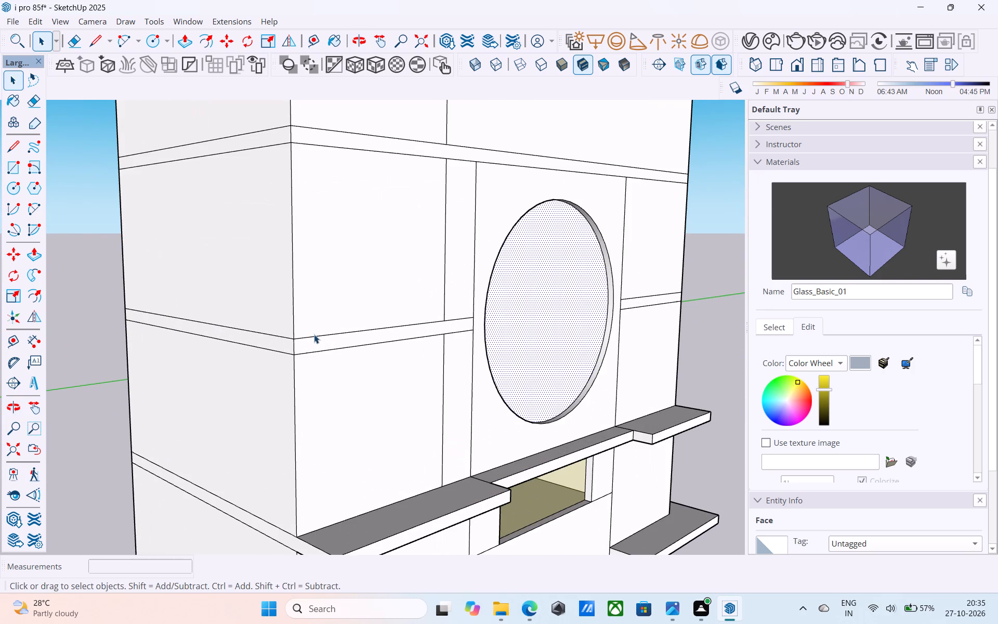
key(l)
scroll(314, 334, up, 4)
click(287, 340)
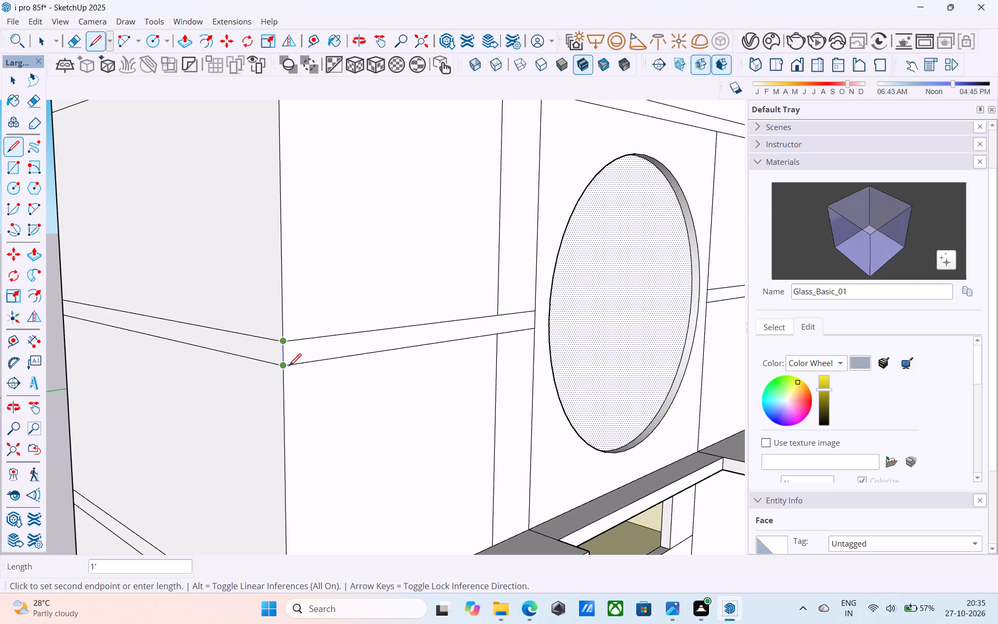
scroll(290, 367, down, 5)
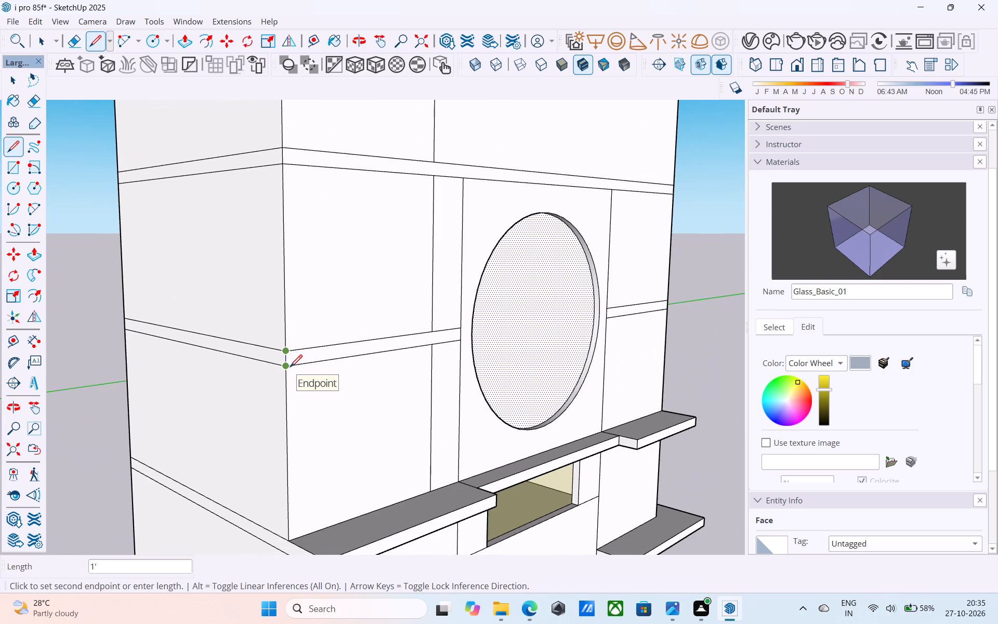
key(l)
click(283, 166)
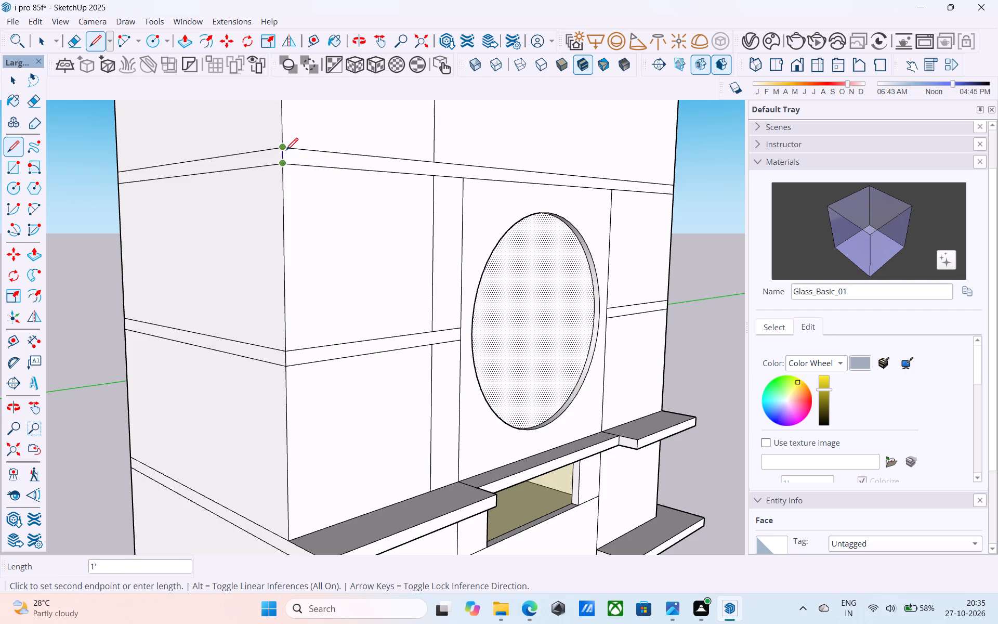
key(Return)
key(space)
Pull the horizontal band left of the upper circle outward 4' with Push/Pull, matching the ledge below.
scroll(257, 222, down, 5)
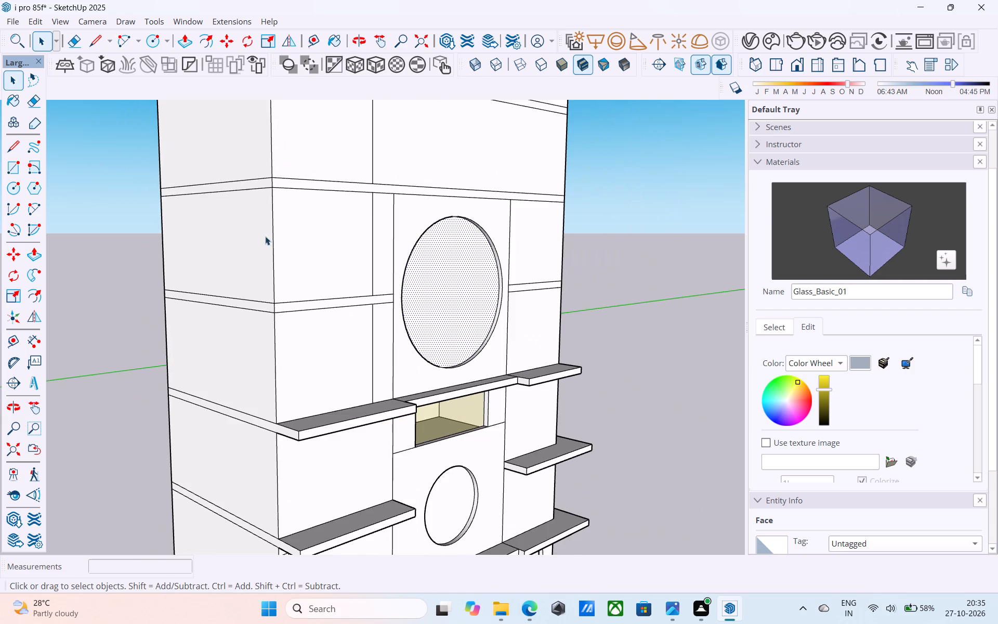
middle_drag(314, 236, 272, 241)
scroll(297, 303, up, 3)
scroll(297, 304, down, 3)
middle_drag(297, 304, 204, 312)
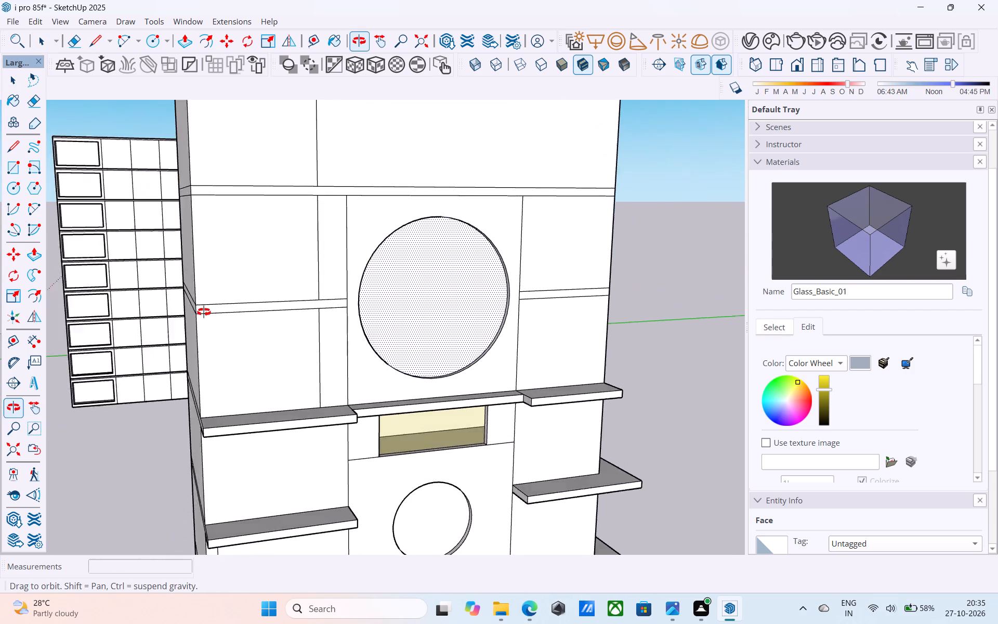
middle_drag(204, 312, 192, 317)
scroll(199, 302, down, 5)
scroll(283, 307, up, 8)
click(270, 302)
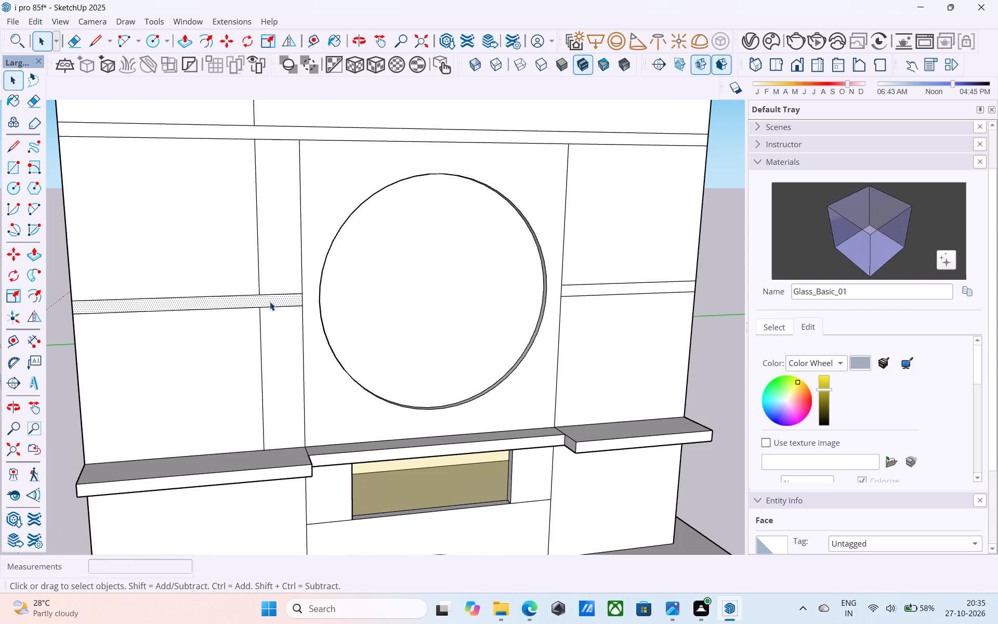
key(p)
click(270, 300)
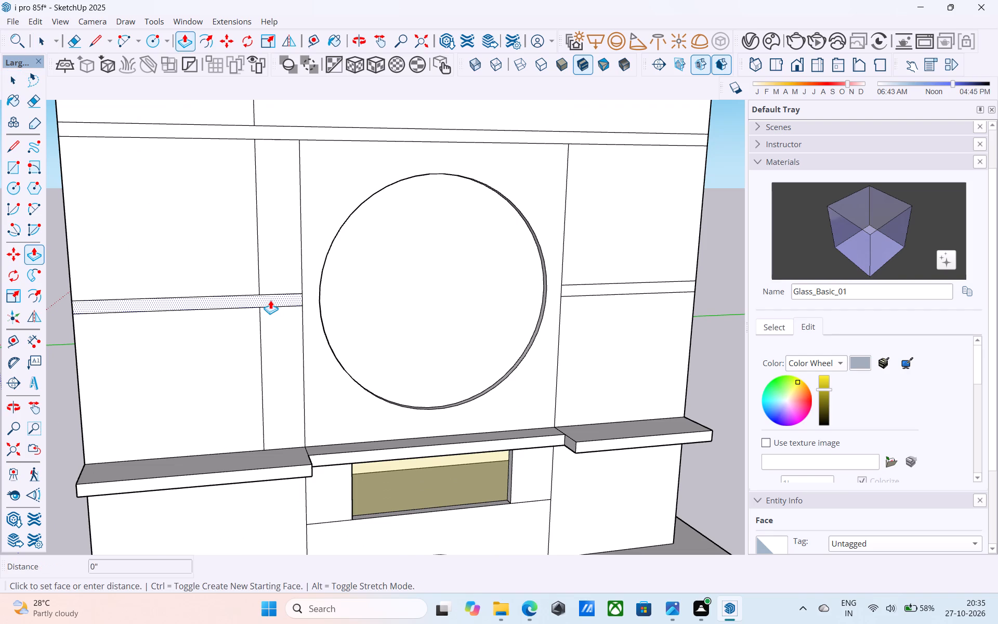
middle_drag(259, 465, 334, 334)
scroll(339, 316, down, 11)
scroll(259, 463, up, 9)
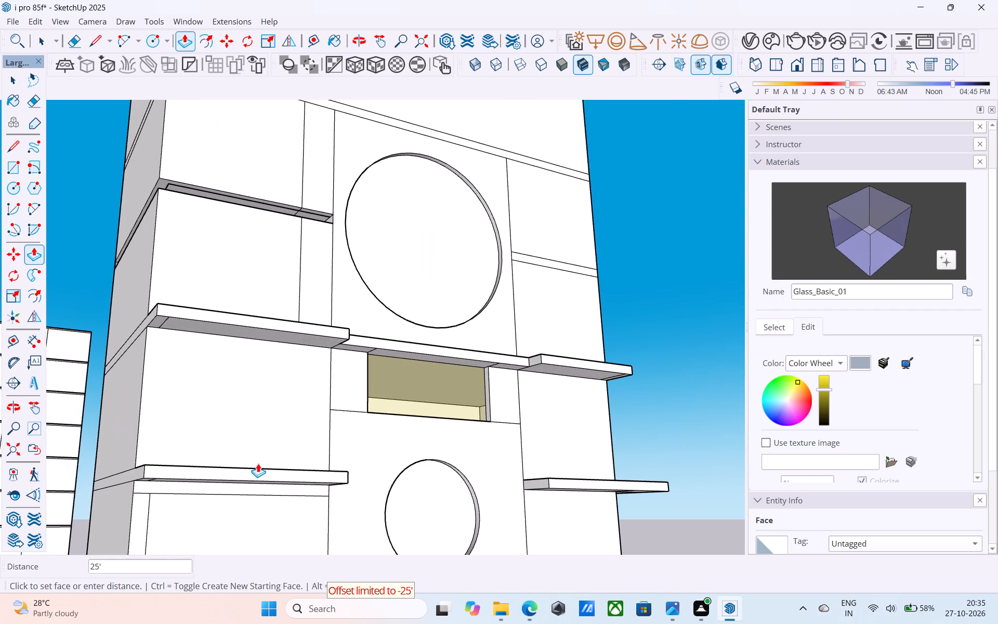
scroll(243, 323, up, 3)
click(243, 323)
Pull the horizontal band right of the upper circle outward by the same 4' with Push/Pull.
scroll(221, 341, down, 5)
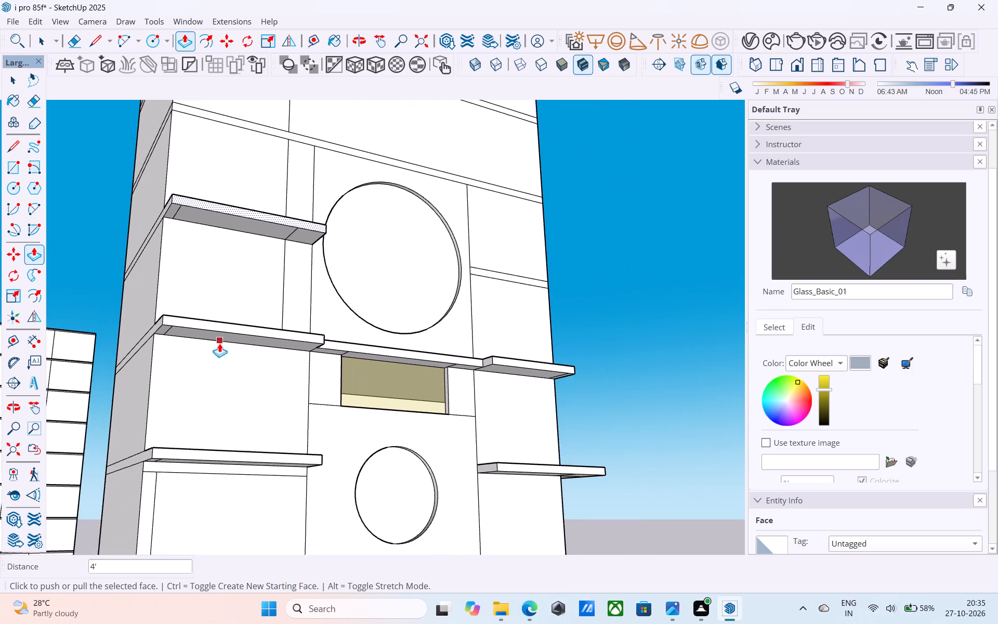
scroll(219, 343, down, 4)
middle_drag(219, 343, 128, 428)
middle_drag(282, 350, 110, 430)
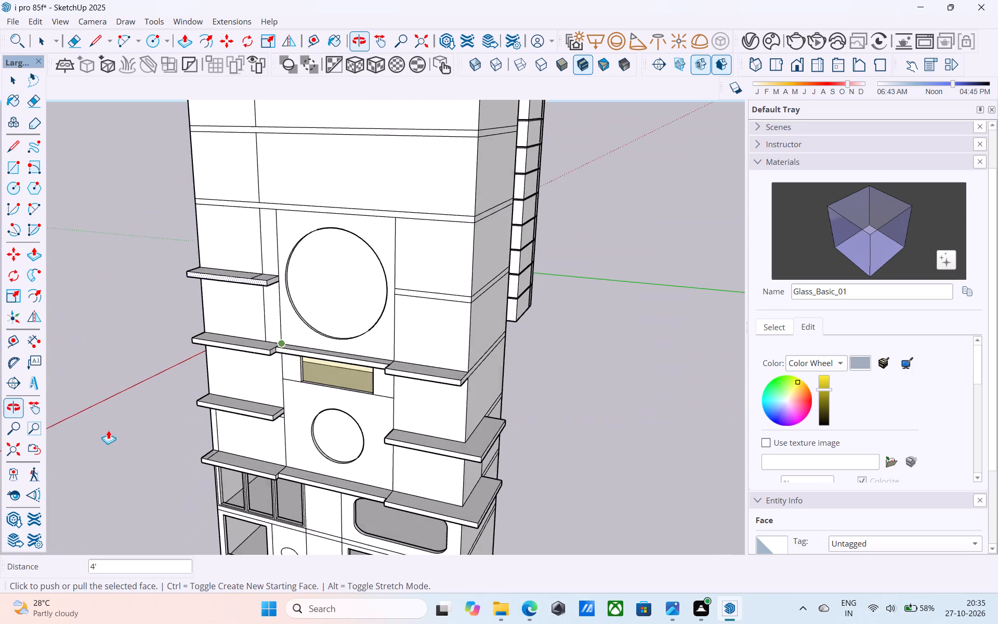
scroll(441, 286, up, 10)
key(space)
click(442, 317)
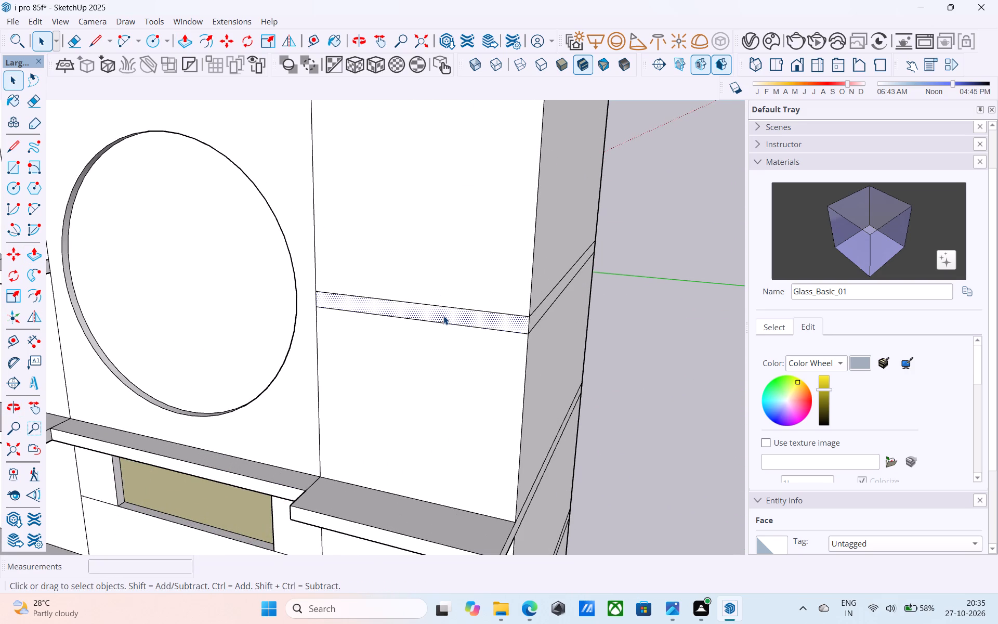
key(p)
double_click(443, 316)
Draw a vertical line about 65' long up the side wall, from the wraparound ledge's inner end corner to the topmost intermediate band.
middle_drag(489, 306, 376, 270)
scroll(370, 248, down, 9)
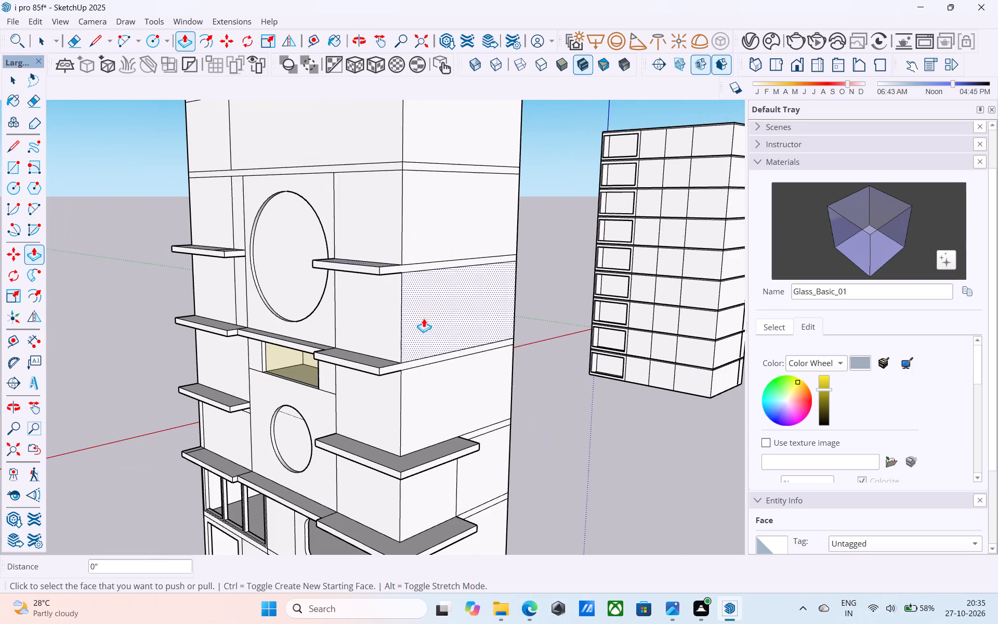
middle_drag(449, 348, 343, 352)
key(space)
middle_drag(457, 341, 323, 369)
key(l)
scroll(437, 476, up, 9)
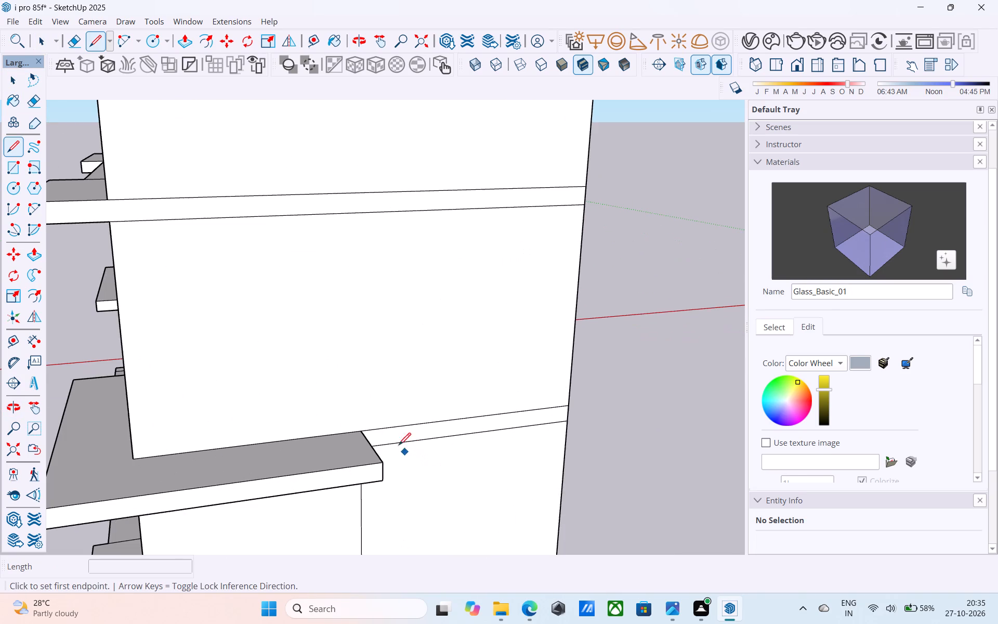
click(362, 429)
scroll(360, 300, down, 14)
shift+middle_drag(360, 302, 364, 404)
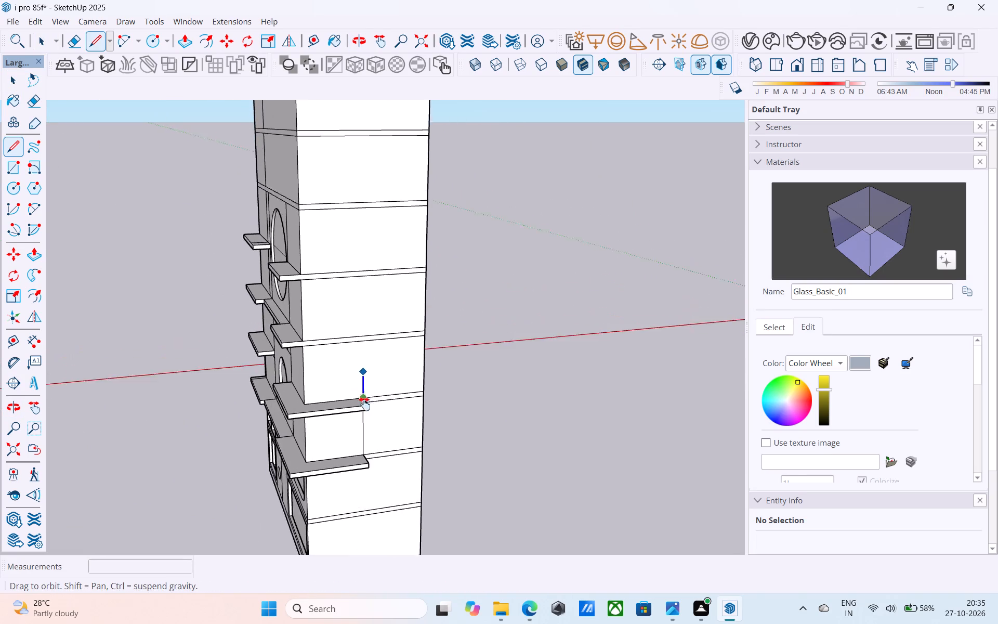
shift+middle_drag(364, 404, 377, 451)
scroll(435, 242, down, 5)
middle_drag(435, 242, 429, 358)
scroll(405, 321, up, 4)
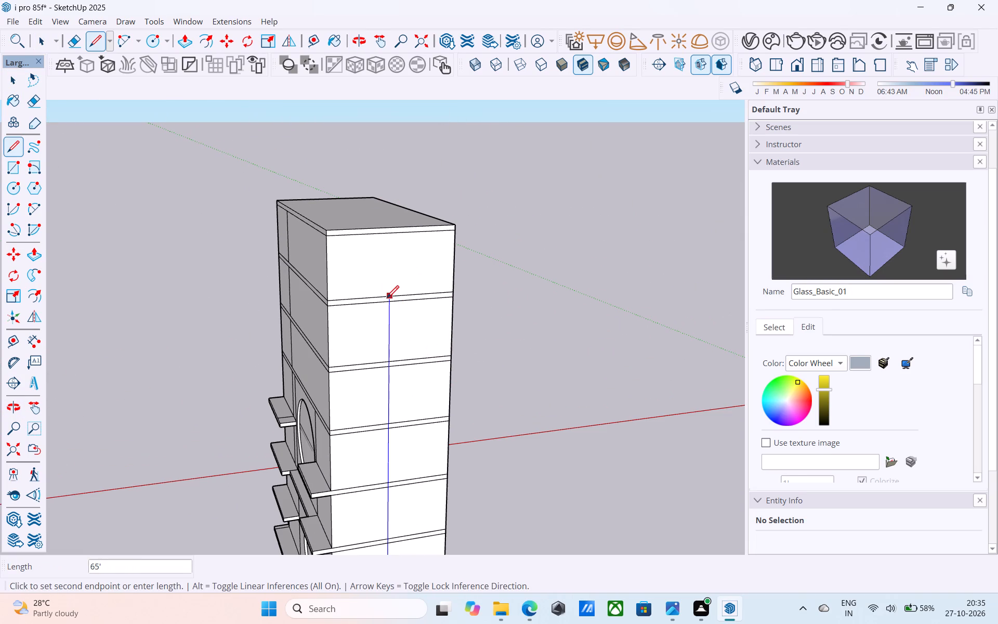
click(387, 299)
Pull the side-wall band at the ledge level above the middle glazing outward 4', wrapping that ledge around the corner.
scroll(387, 299, down, 4)
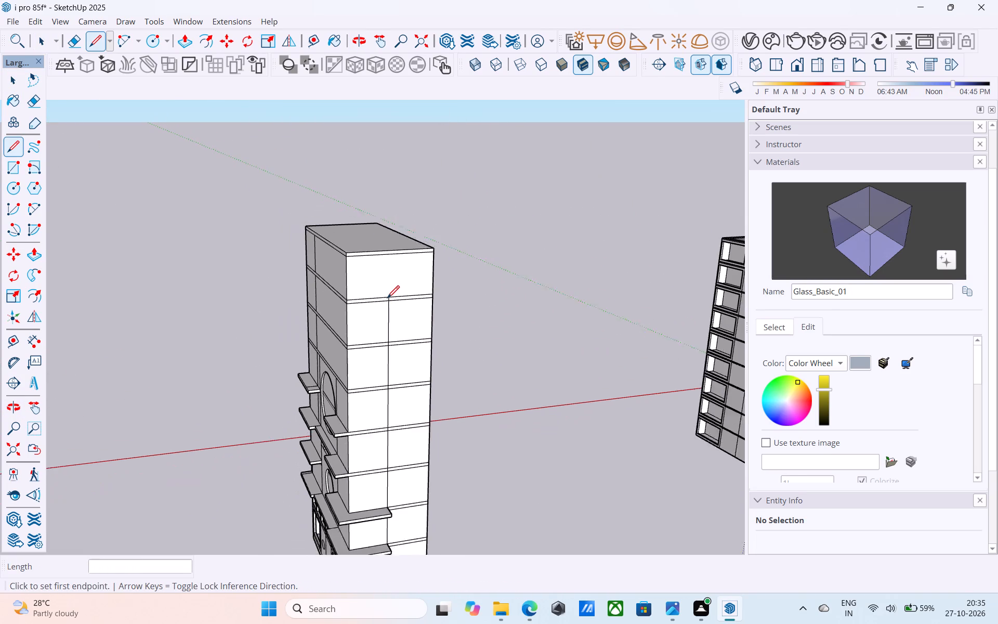
scroll(387, 299, down, 12)
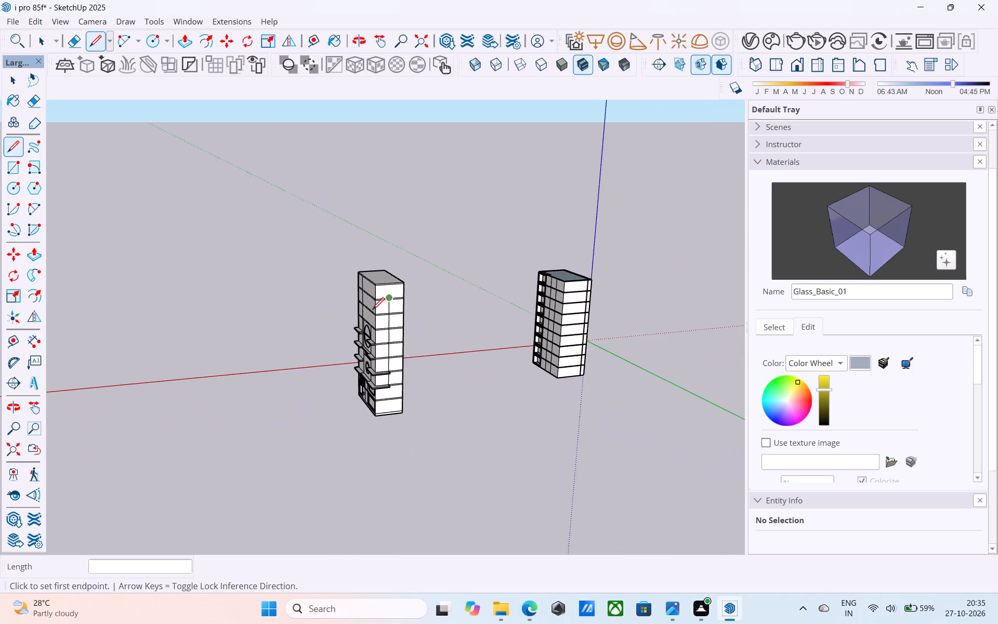
middle_drag(351, 319, 524, 317)
middle_click(524, 317)
scroll(375, 373, up, 7)
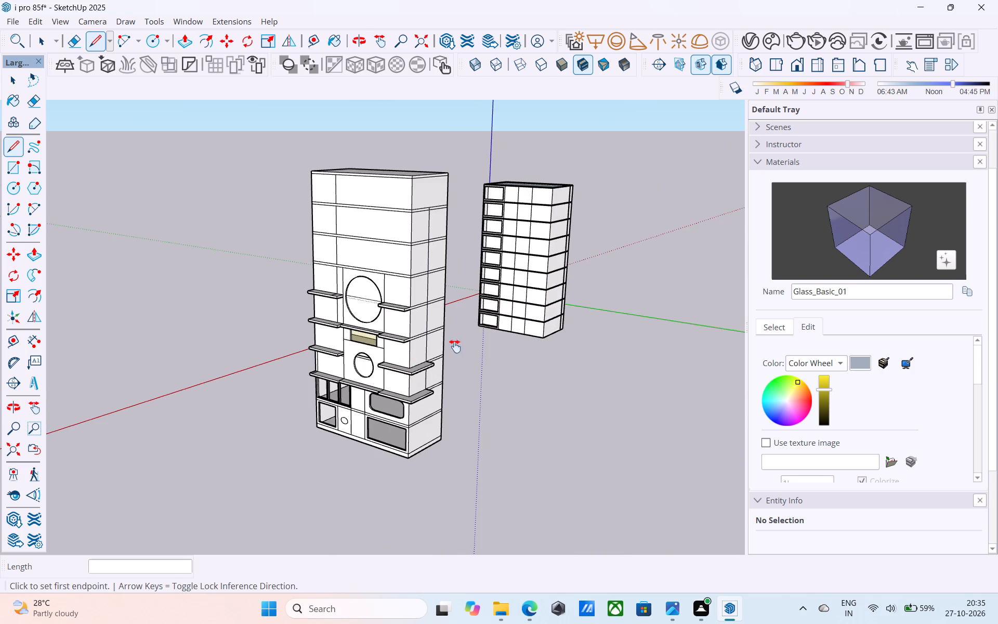
shift+middle_drag(455, 346, 447, 340)
scroll(421, 361, up, 16)
key(space)
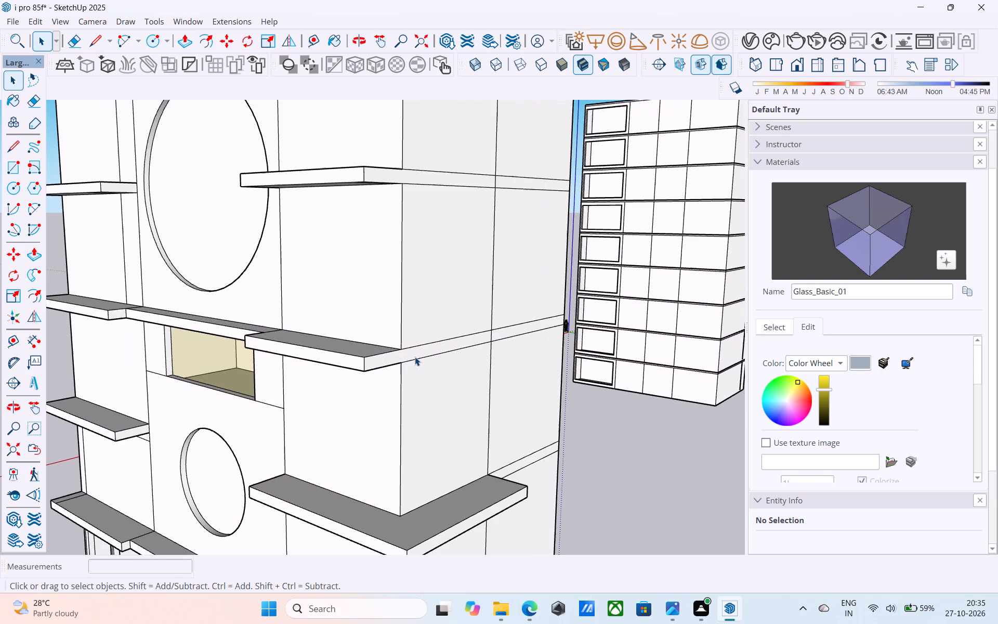
click(415, 356)
scroll(414, 350, up, 5)
key(p)
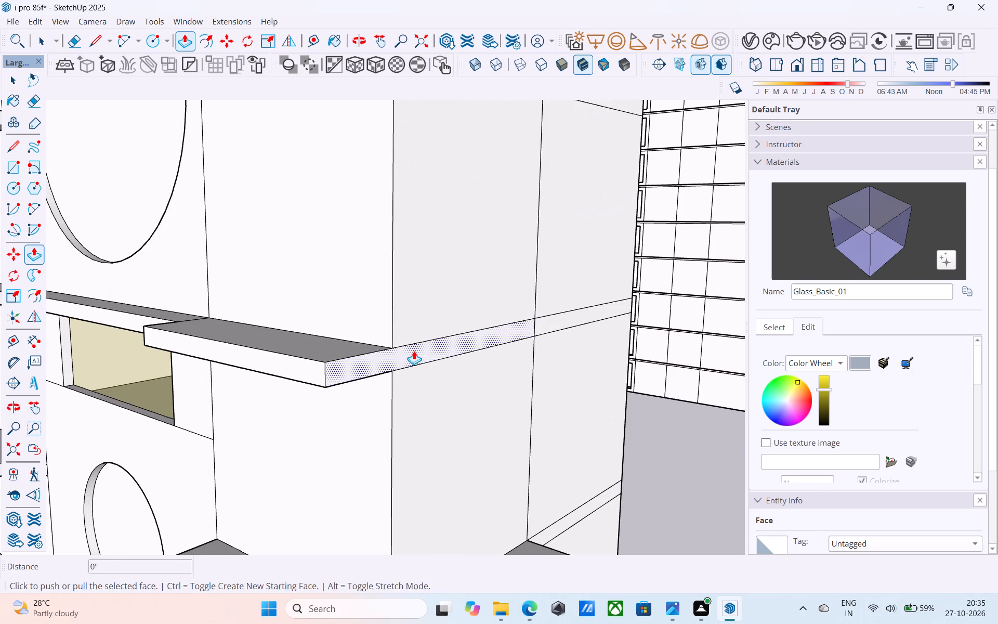
double_click(414, 350)
key(space)
Pull the side-wall band at the upper circle's ledge level outward 4', wrapping that ledge around the corner.
scroll(414, 350, down, 10)
middle_drag(413, 342, 400, 423)
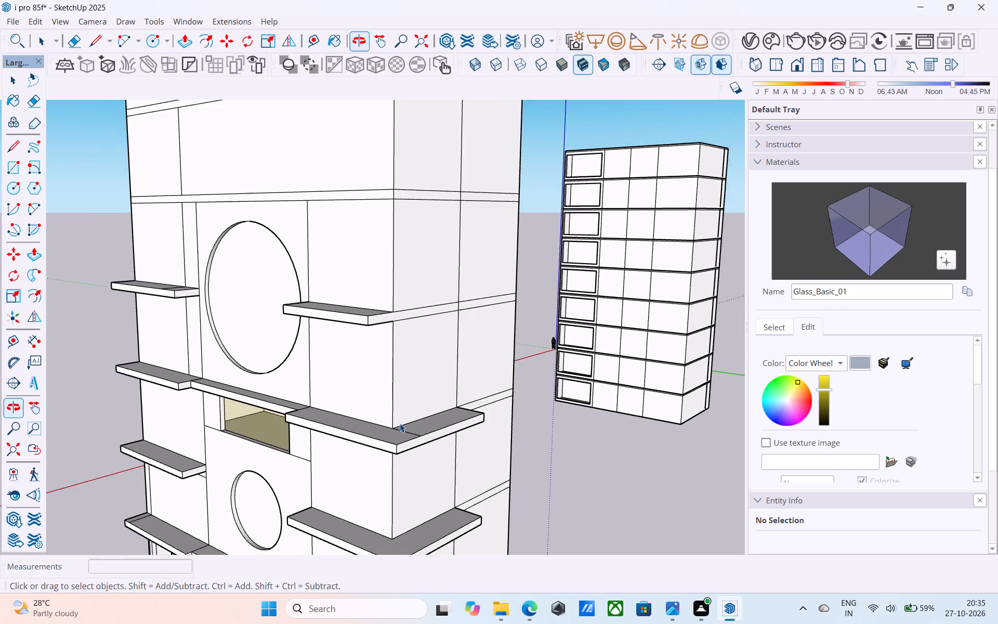
scroll(391, 335, up, 7)
click(393, 309)
scroll(393, 309, up, 4)
key(p)
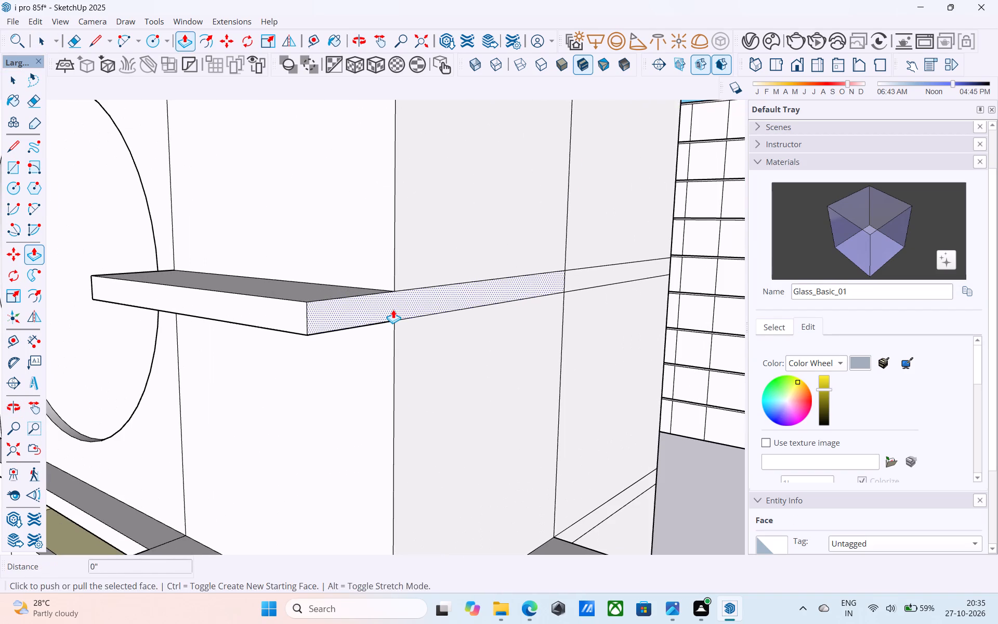
double_click(393, 309)
key(space)
Examine the ledges on the front facade and side wall, and the whole building from several angles.
scroll(393, 309, down, 16)
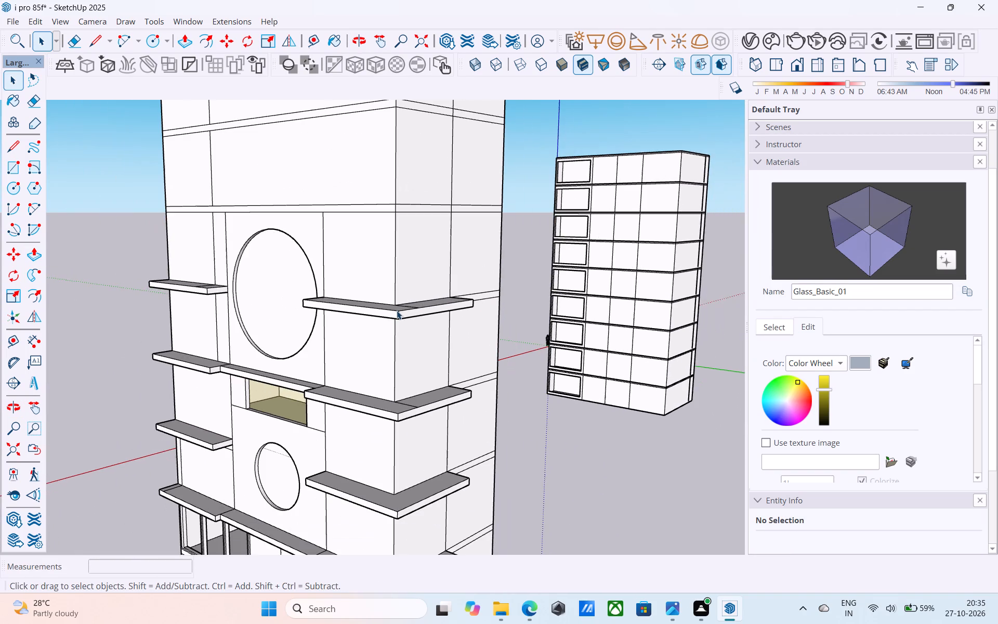
middle_drag(397, 311, 717, 323)
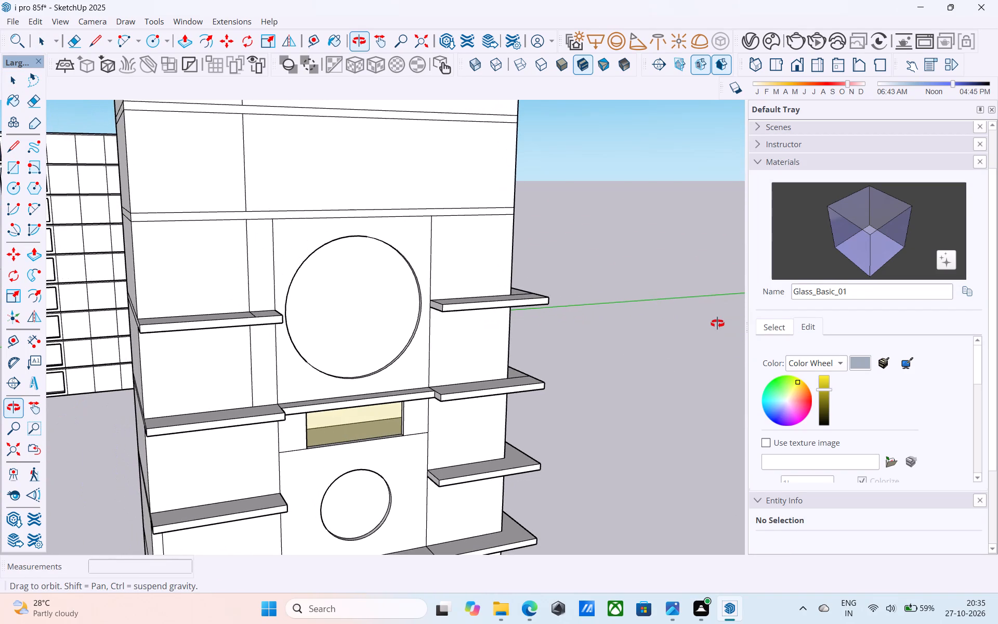
middle_drag(717, 323, 534, 344)
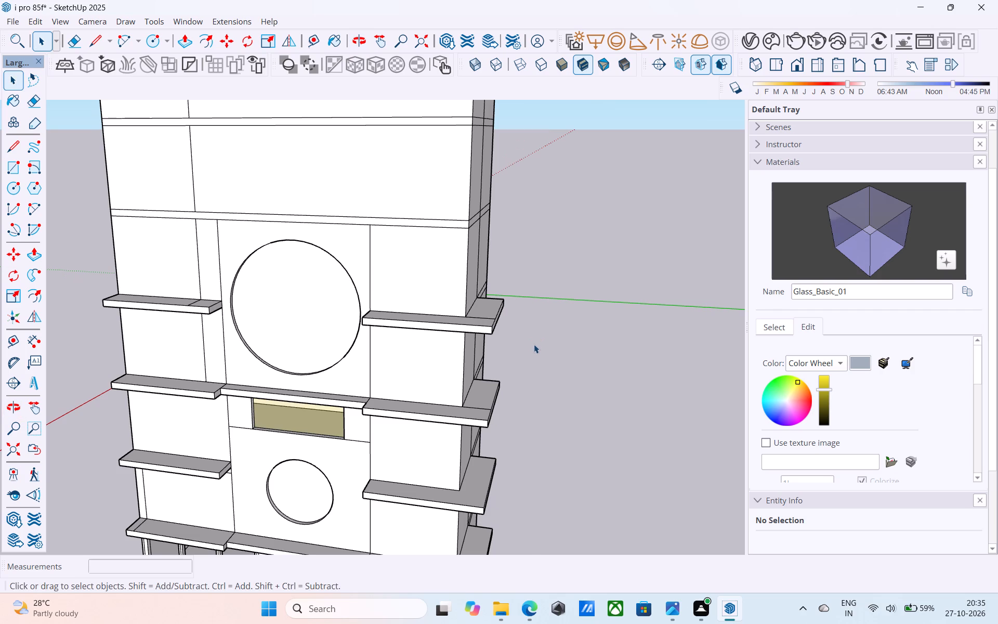
middle_drag(635, 330, 307, 393)
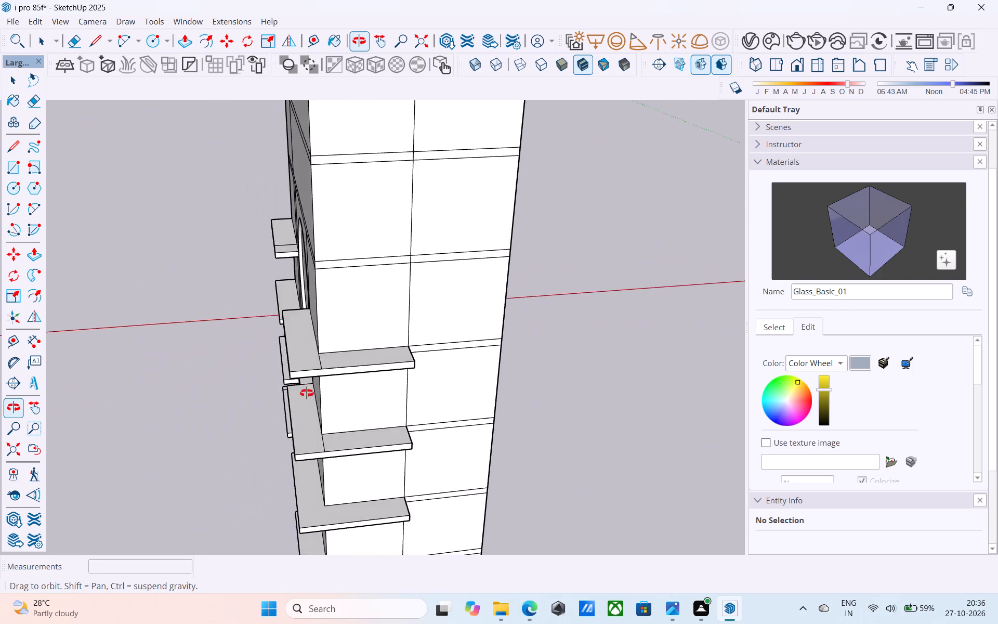
middle_drag(307, 393, 549, 348)
scroll(518, 329, down, 9)
middle_drag(467, 361, 783, 290)
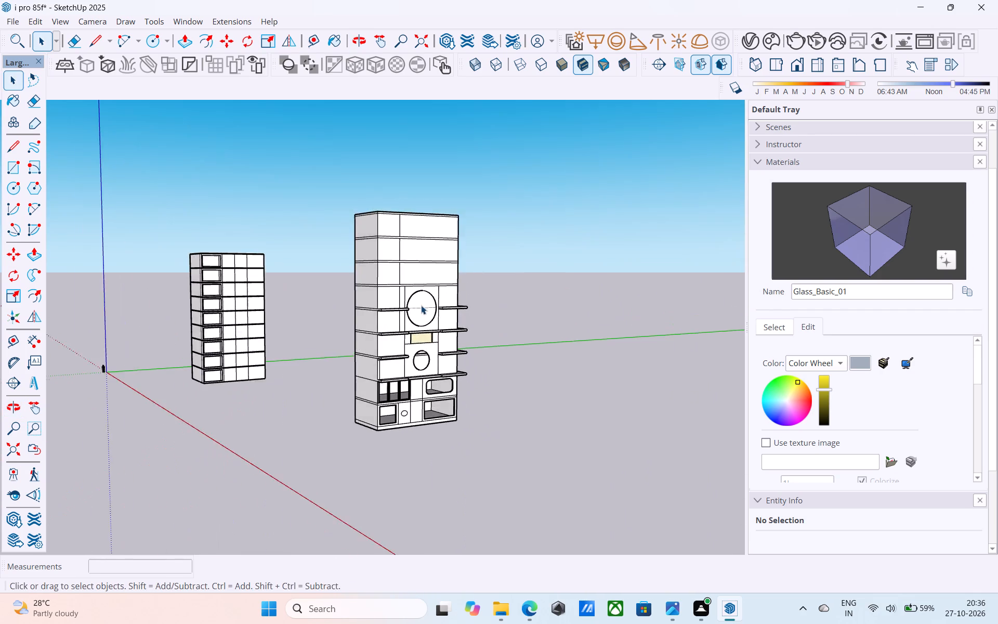
scroll(421, 305, up, 5)
middle_drag(424, 348, 459, 209)
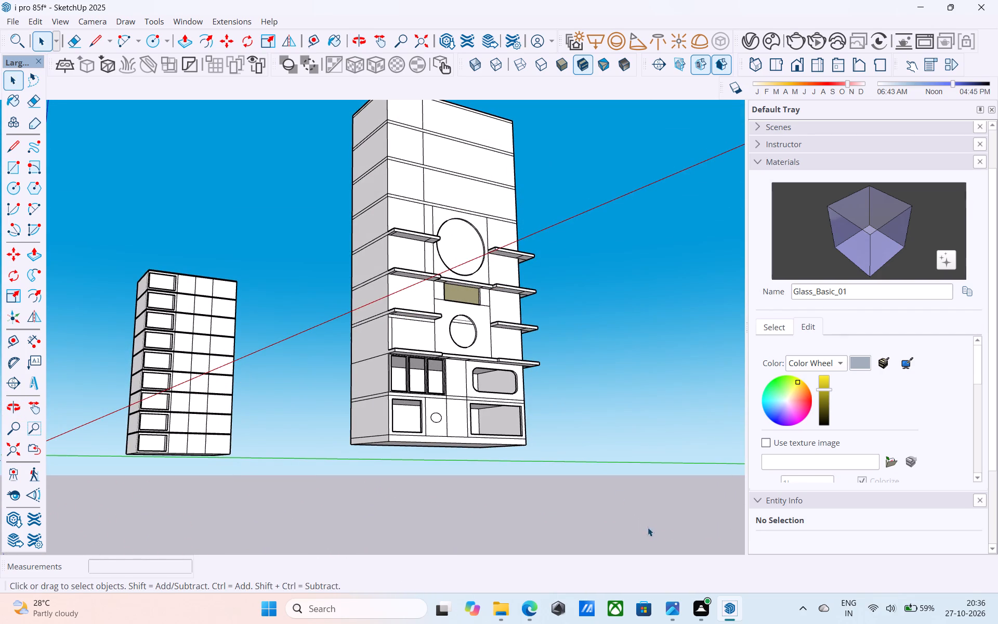
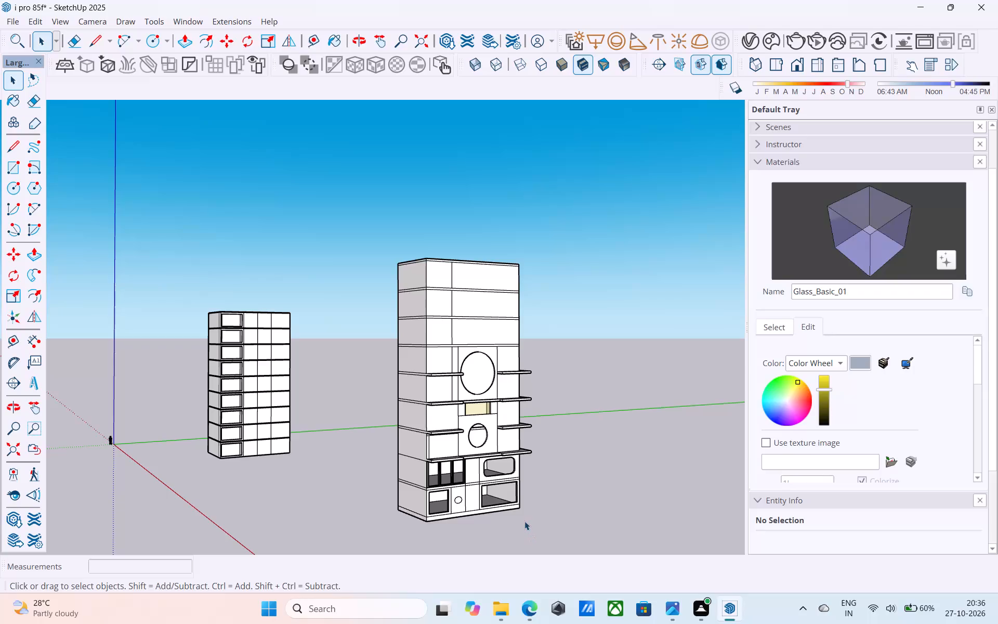
Examine the front facade, its ledges and the upper bands of the building from several angles.
middle_drag(524, 521, 359, 524)
scroll(434, 449, up, 4)
middle_drag(468, 423, 404, 457)
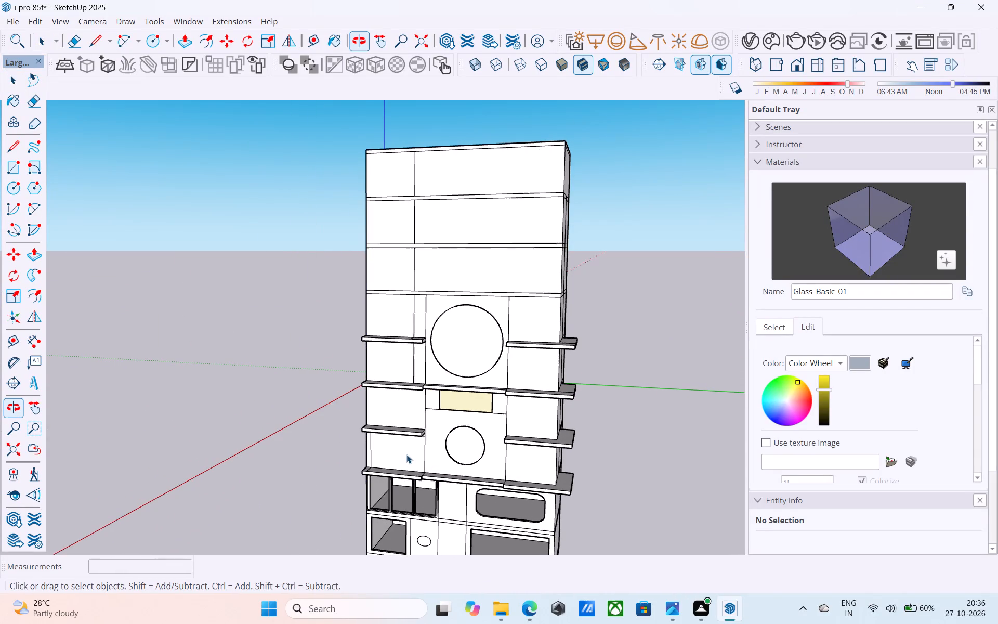
scroll(473, 424, up, 3)
scroll(473, 424, down, 5)
shift+middle_drag(473, 424, 375, 387)
scroll(433, 336, down, 4)
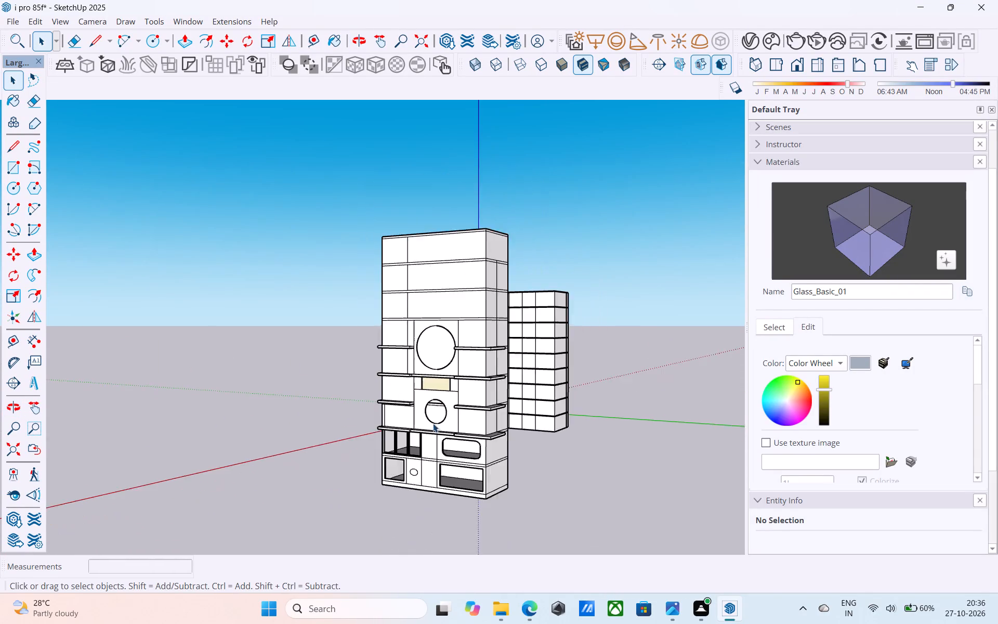
scroll(430, 431, up, 9)
middle_drag(431, 417, 613, 379)
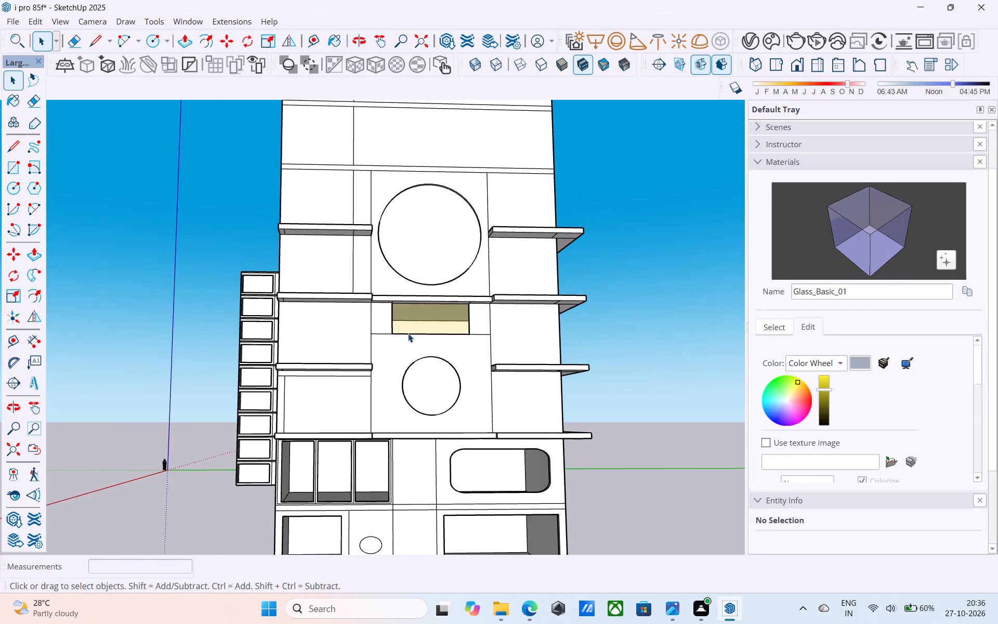
scroll(398, 327, down, 5)
middle_drag(390, 358, 434, 285)
middle_drag(415, 389, 460, 428)
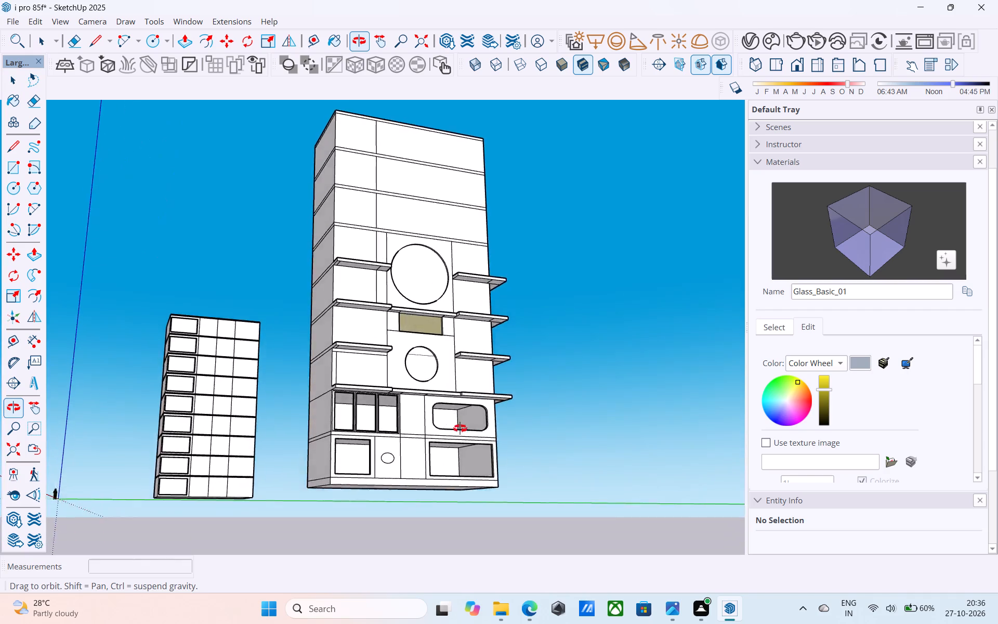
middle_drag(460, 428, 468, 498)
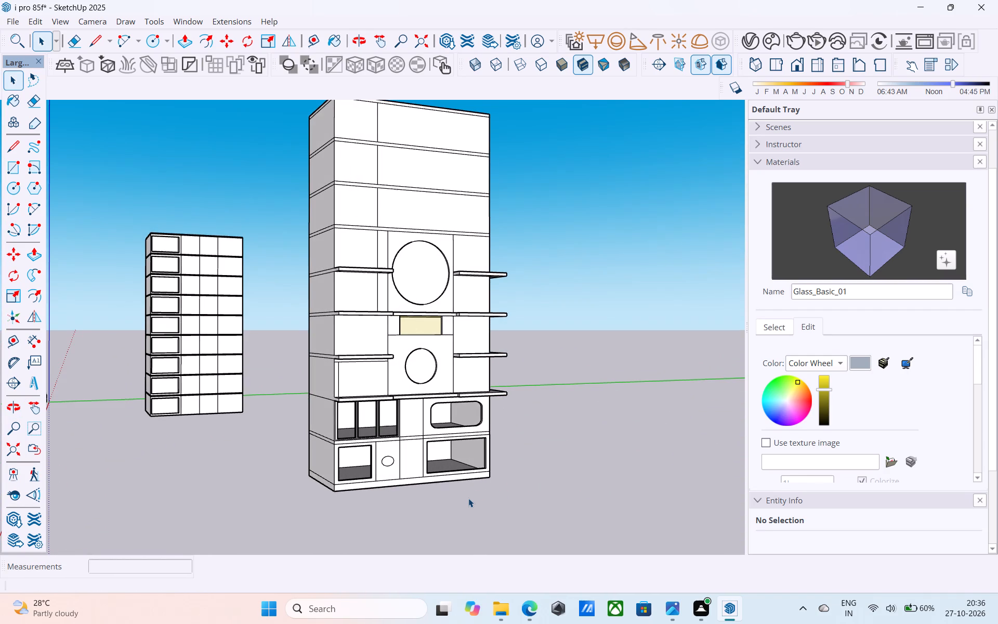
middle_drag(466, 499, 431, 507)
middle_drag(450, 471, 406, 483)
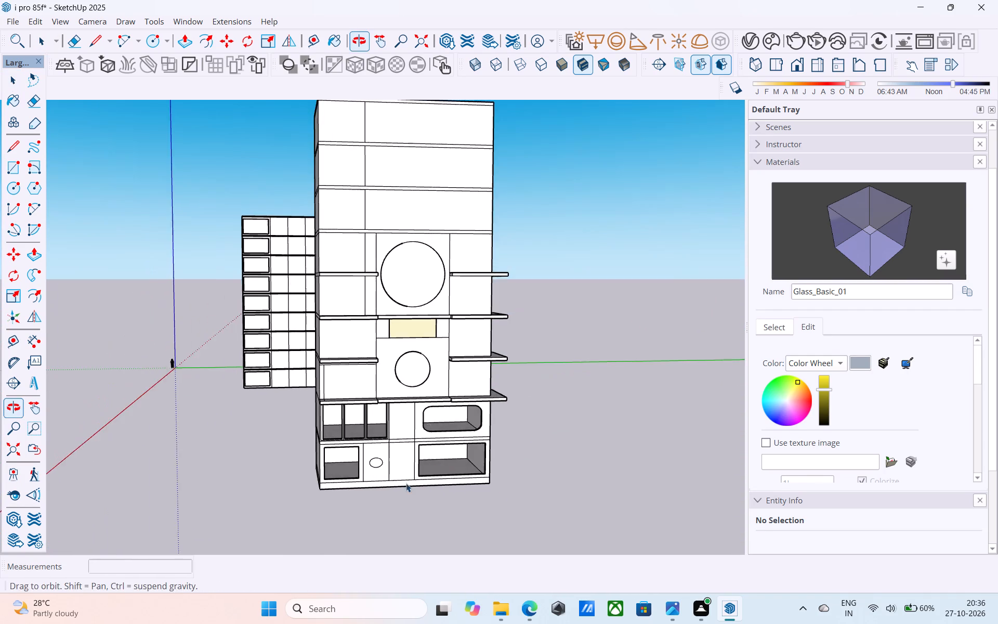
middle_drag(406, 483, 406, 483)
scroll(452, 410, up, 4)
scroll(354, 267, down, 2)
middle_drag(354, 268, 343, 448)
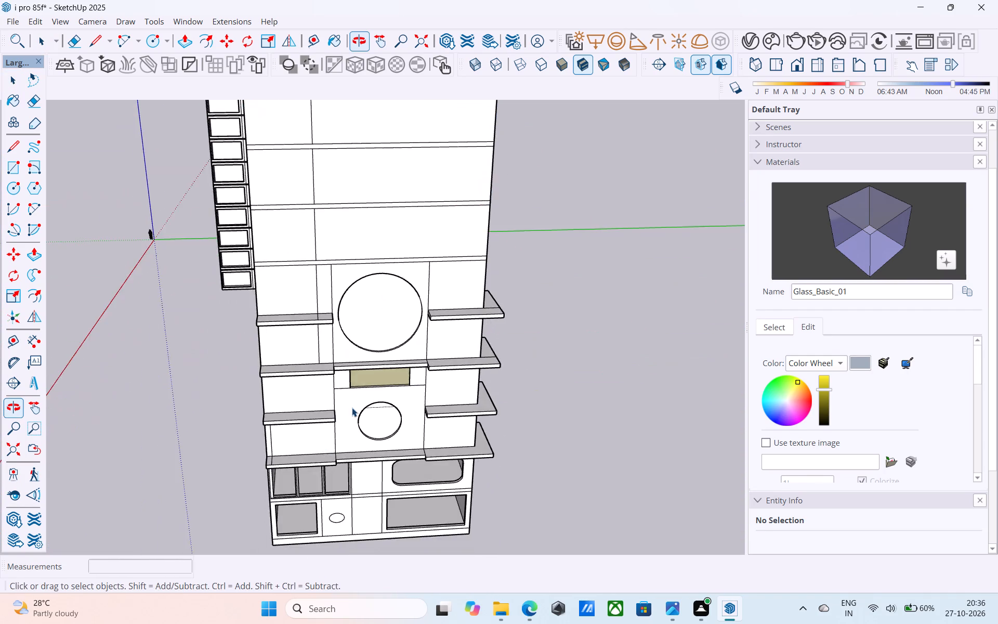
Draw two 1' vertical lines across the band above the large circle, extending both edges of the middle bay.
scroll(387, 268, up, 10)
shift+middle_drag(370, 268, 443, 279)
scroll(442, 285, down, 1)
middle_drag(438, 295, 440, 266)
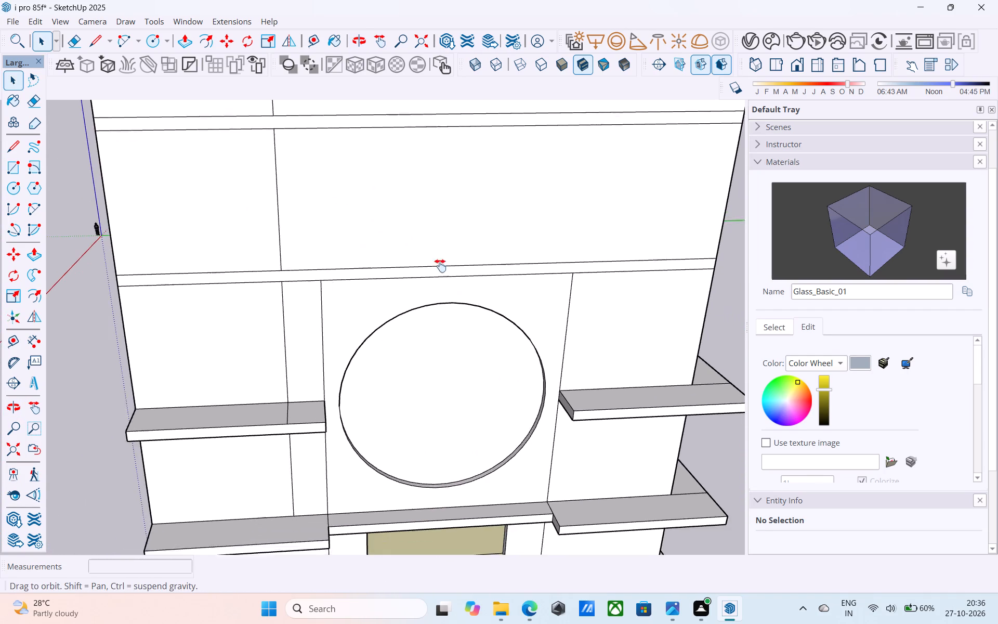
middle_drag(440, 266, 436, 239)
middle_drag(414, 252, 410, 288)
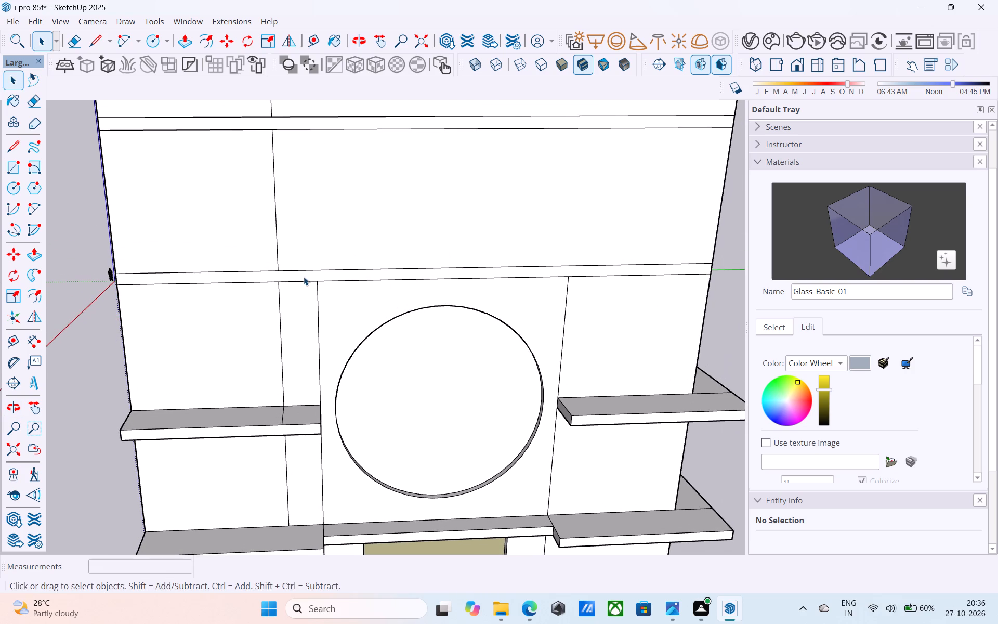
key(l)
click(313, 283)
click(320, 272)
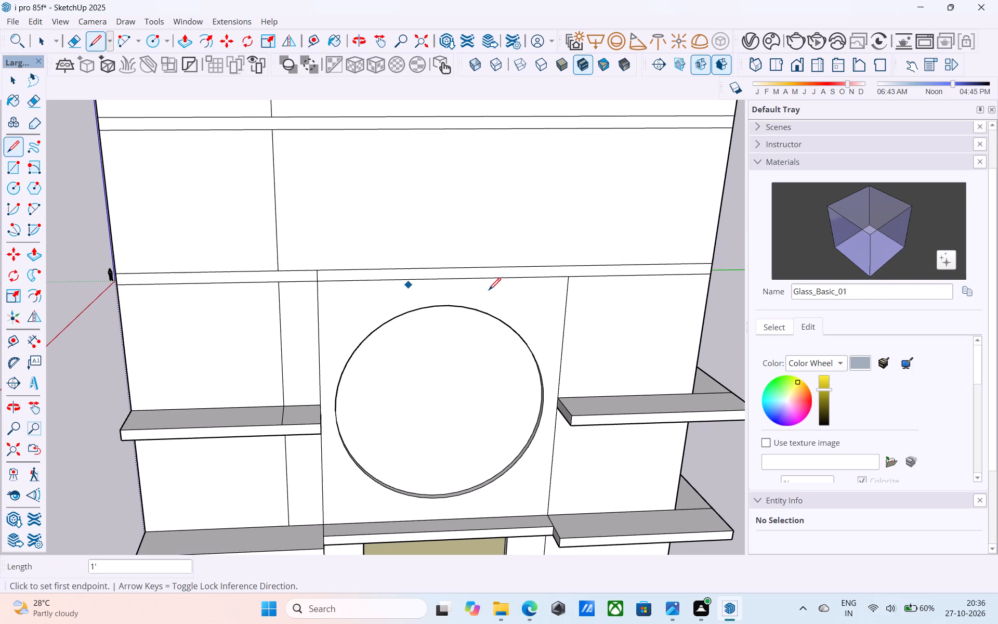
click(571, 279)
click(568, 268)
Pull the left front segment of the band above the large circle outward 4', matching the ledges below.
scroll(411, 313, down, 3)
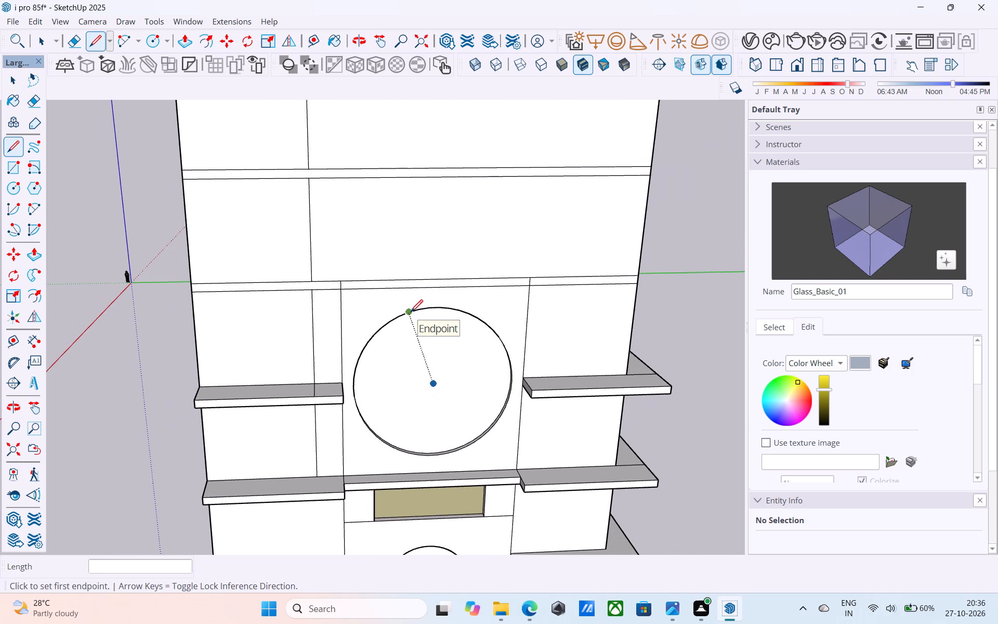
scroll(485, 296, down, 5)
middle_drag(486, 295, 491, 286)
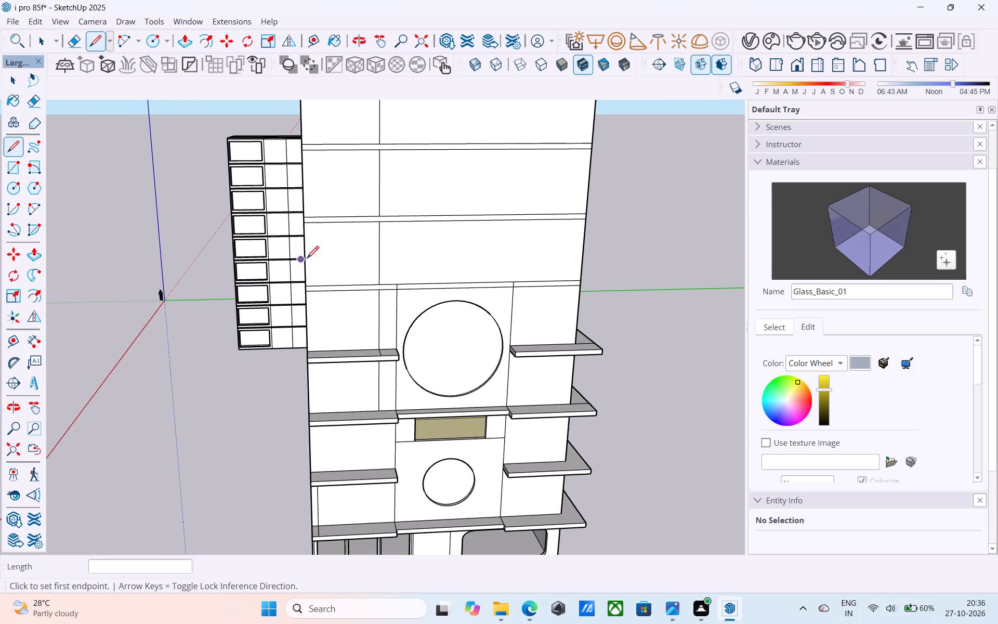
scroll(364, 283, up, 9)
key(space)
click(361, 288)
click(362, 293)
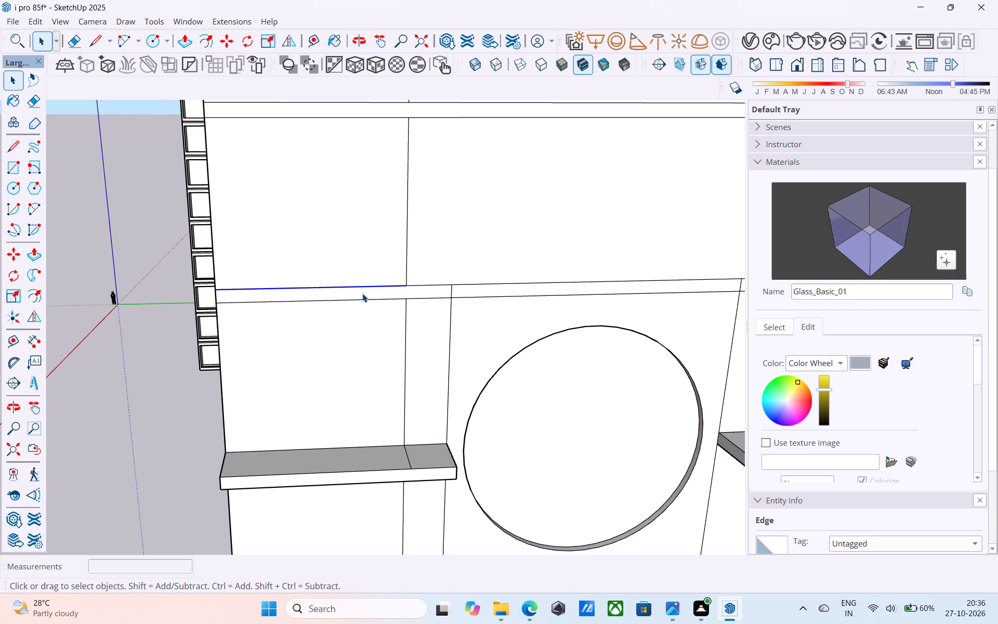
key(p)
click(362, 293)
middle_drag(339, 467, 343, 447)
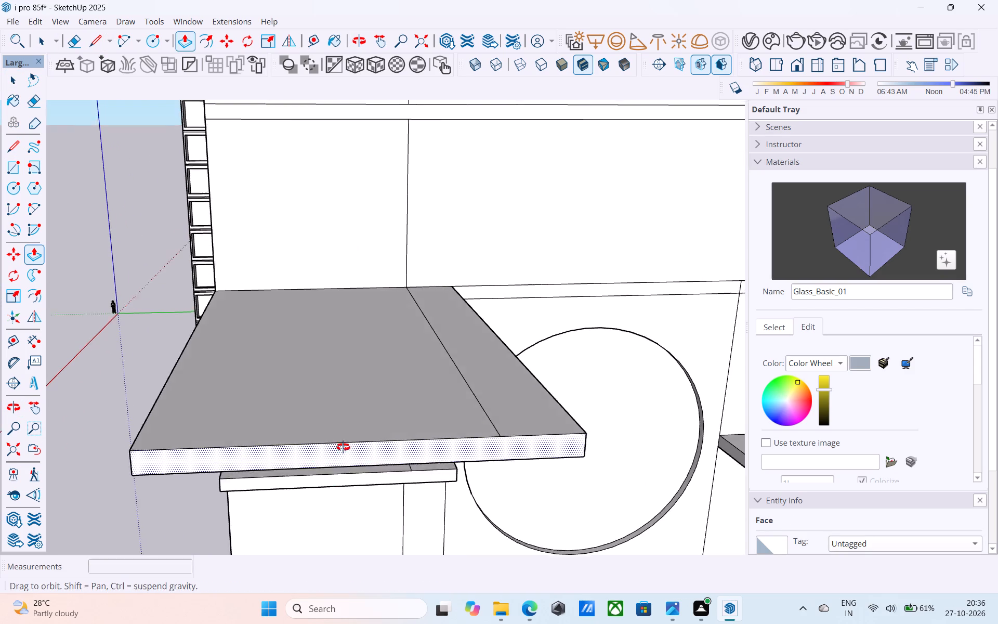
middle_drag(343, 447, 375, 388)
shift+middle_drag(345, 418, 456, 251)
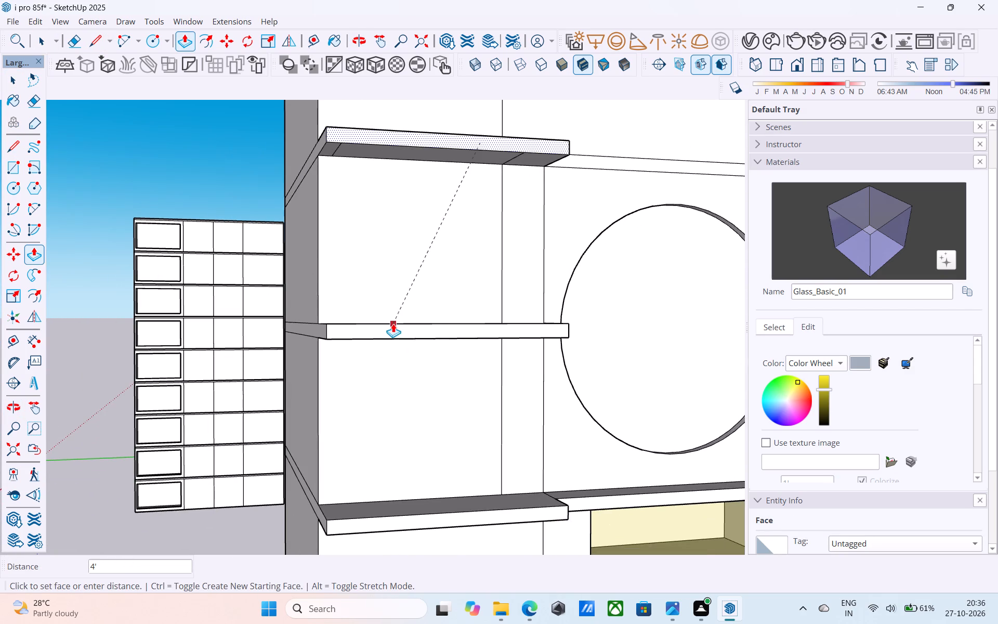
click(393, 323)
Pull the front segment of the same band between the middle bay and the wraparound corner outward 4'.
scroll(393, 328, down, 3)
shift+middle_drag(501, 305, 160, 367)
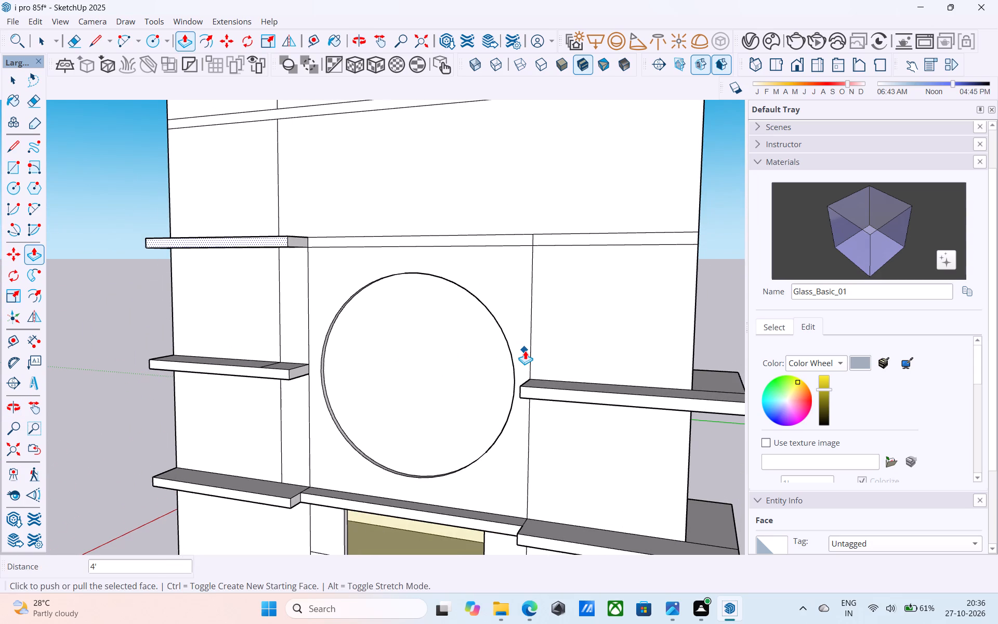
shift+middle_drag(525, 350, 478, 362)
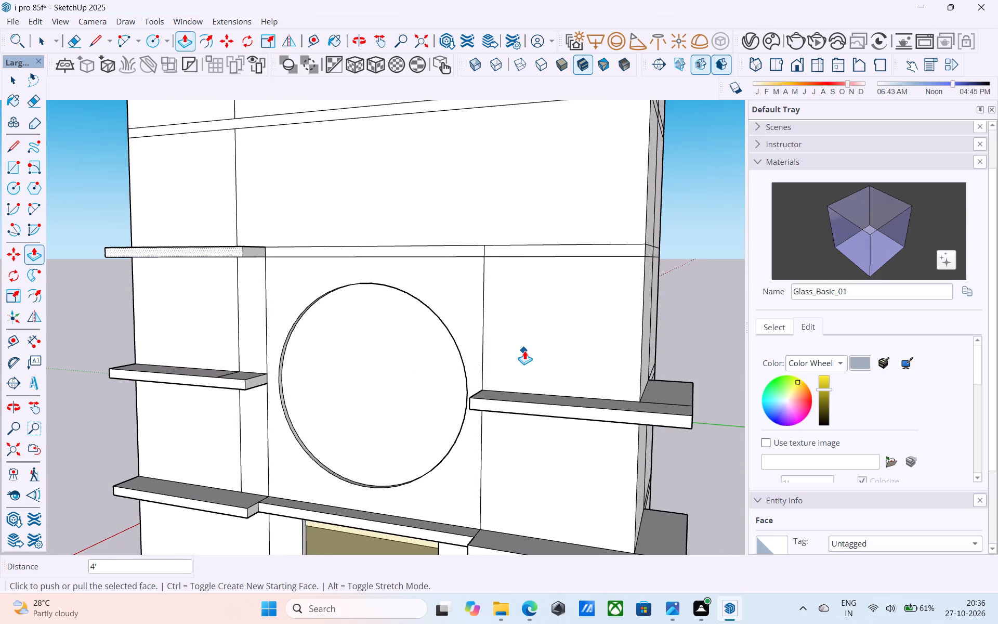
middle_drag(525, 350, 496, 385)
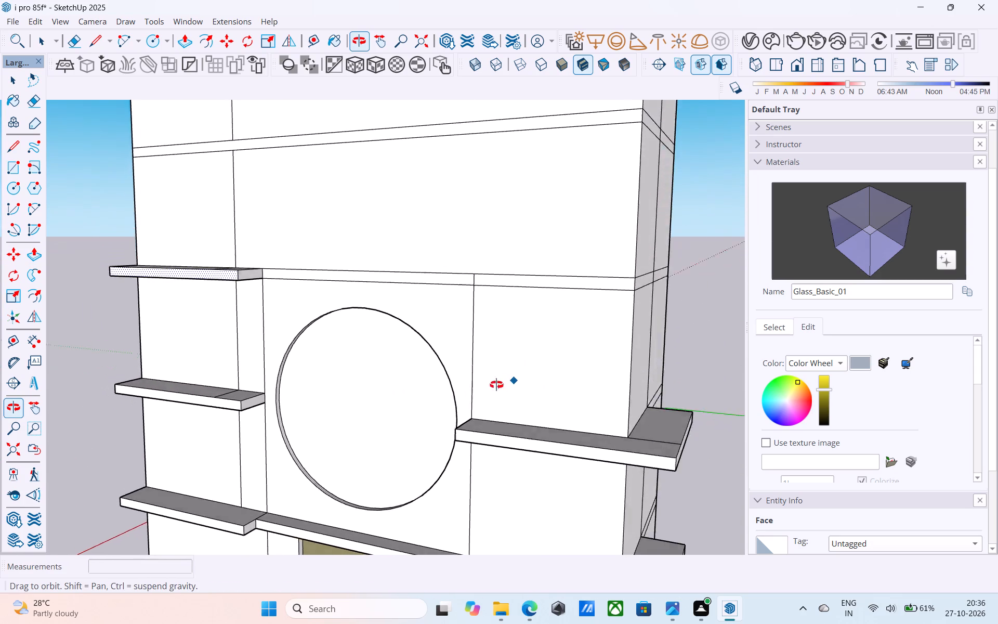
middle_drag(496, 385, 456, 395)
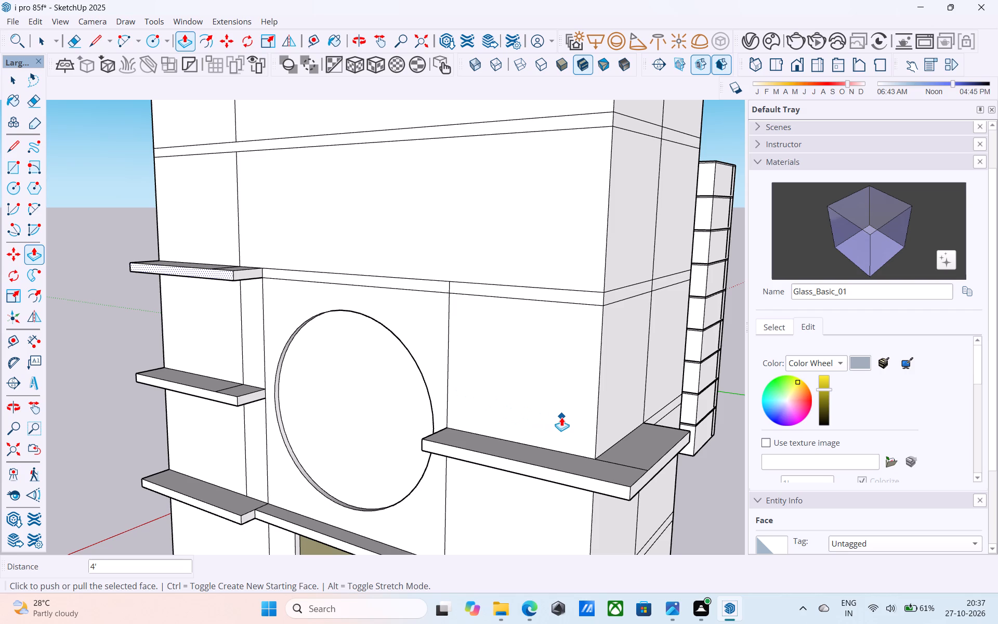
middle_drag(561, 417, 521, 419)
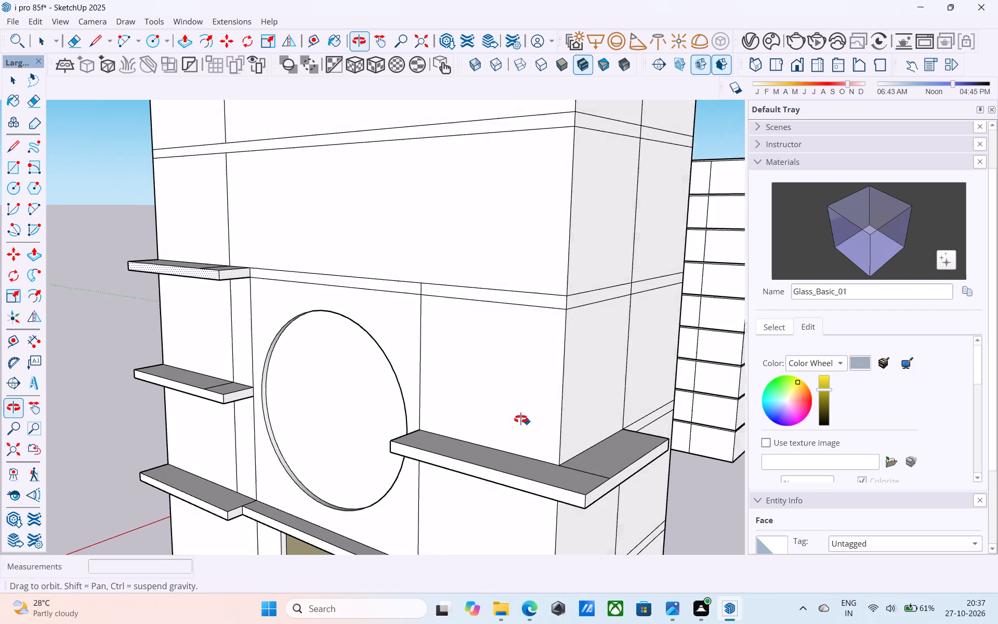
middle_drag(521, 419, 494, 437)
key(space)
scroll(517, 326, up, 4)
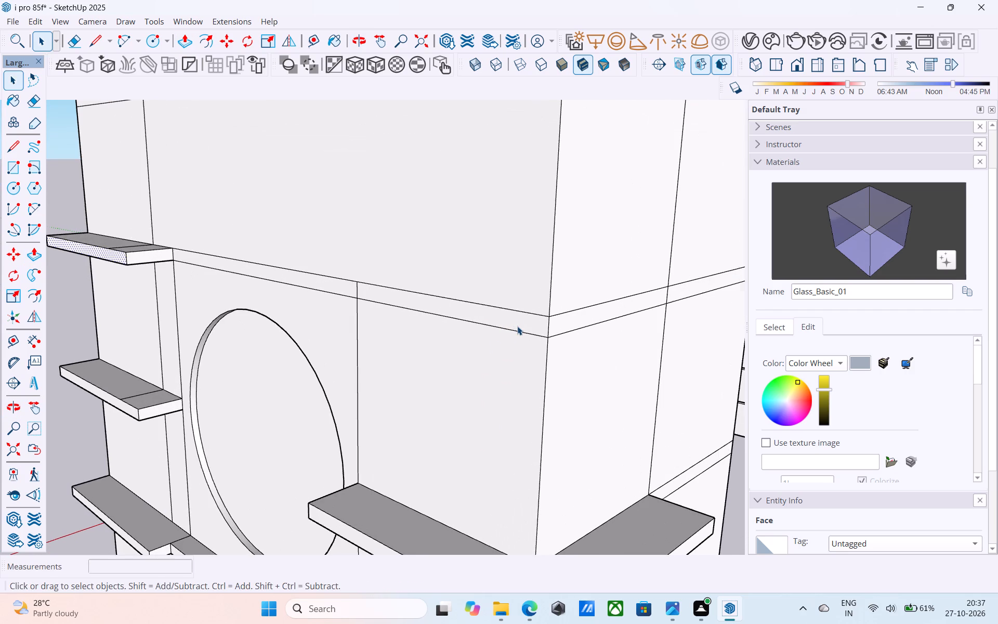
click(518, 325)
key(p)
click(518, 325)
scroll(516, 340, down, 5)
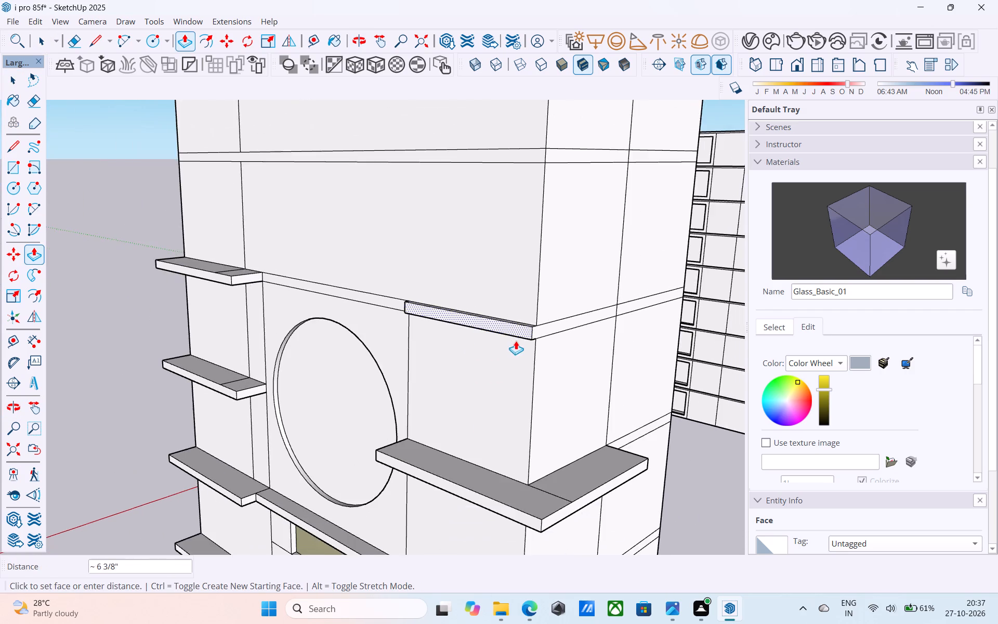
shift+middle_drag(516, 341, 497, 274)
click(473, 430)
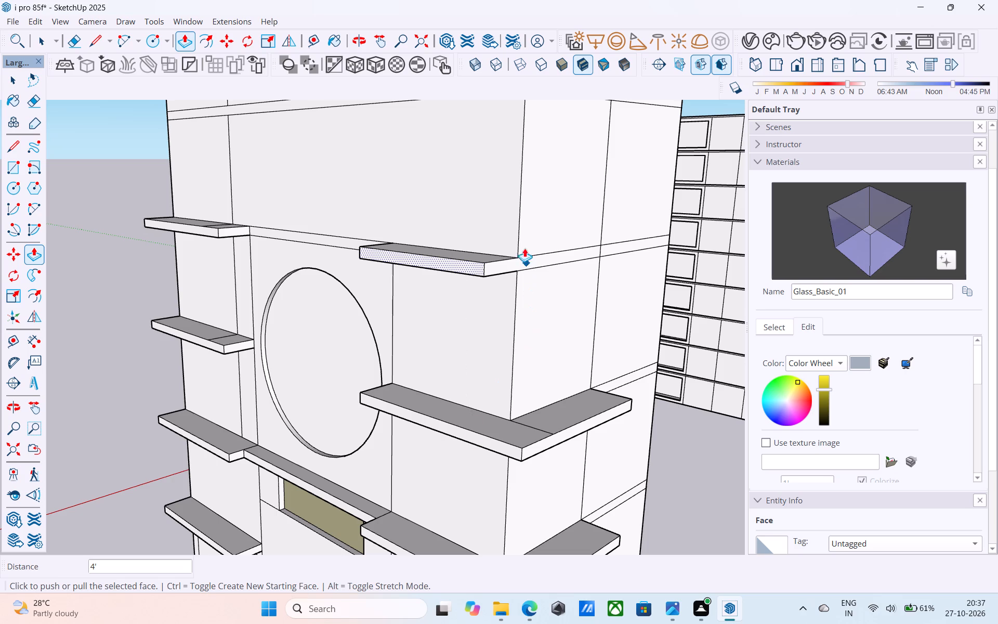
Pull the adjoining side-wall band segment outward 4', wrapping the new top ledge around the corner.
key(space)
scroll(526, 263, up, 4)
click(526, 263)
key(p)
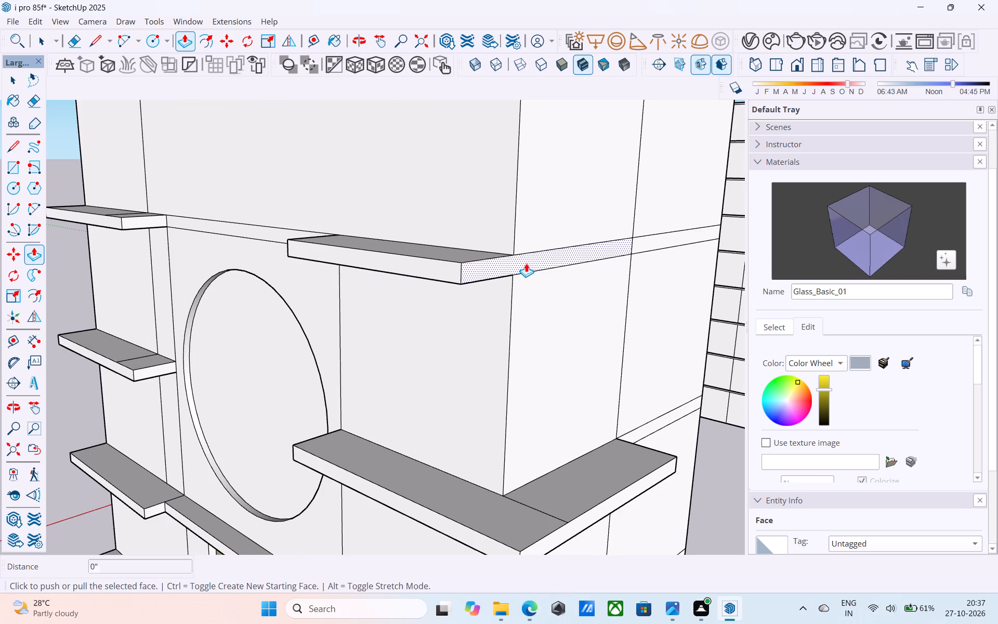
double_click(526, 263)
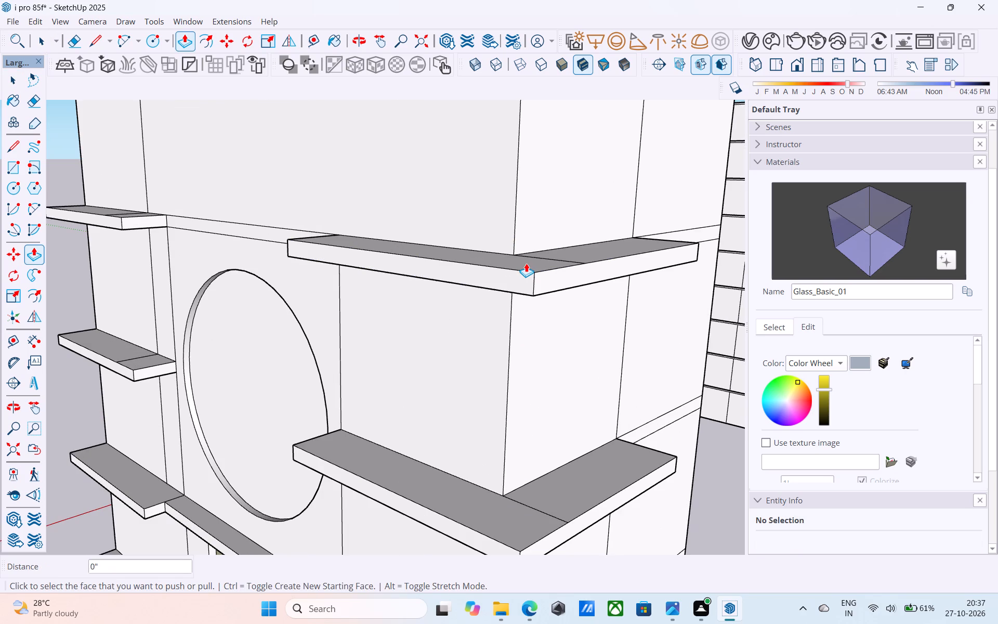
Pull the middle-bay segment of the band above the large circle outward 1', between the two new ledges.
scroll(526, 263, down, 5)
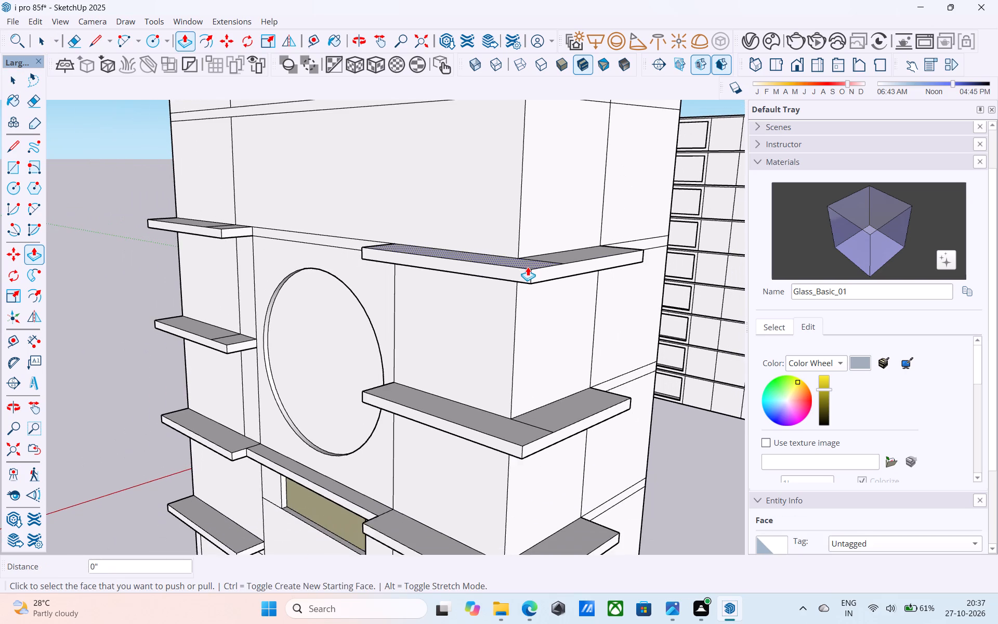
scroll(528, 267, down, 4)
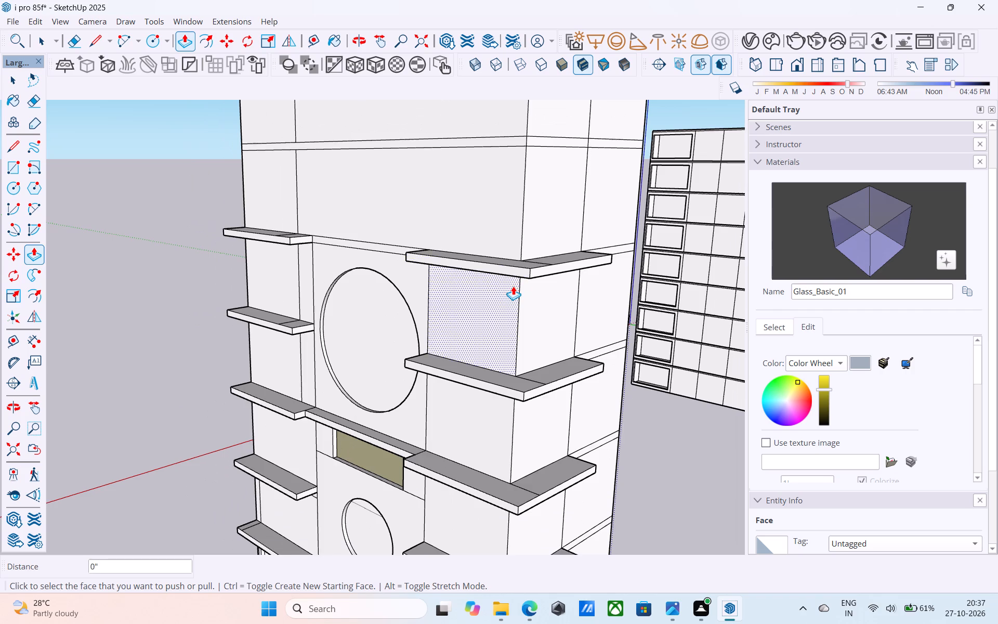
scroll(513, 286, down, 5)
middle_drag(513, 287, 556, 301)
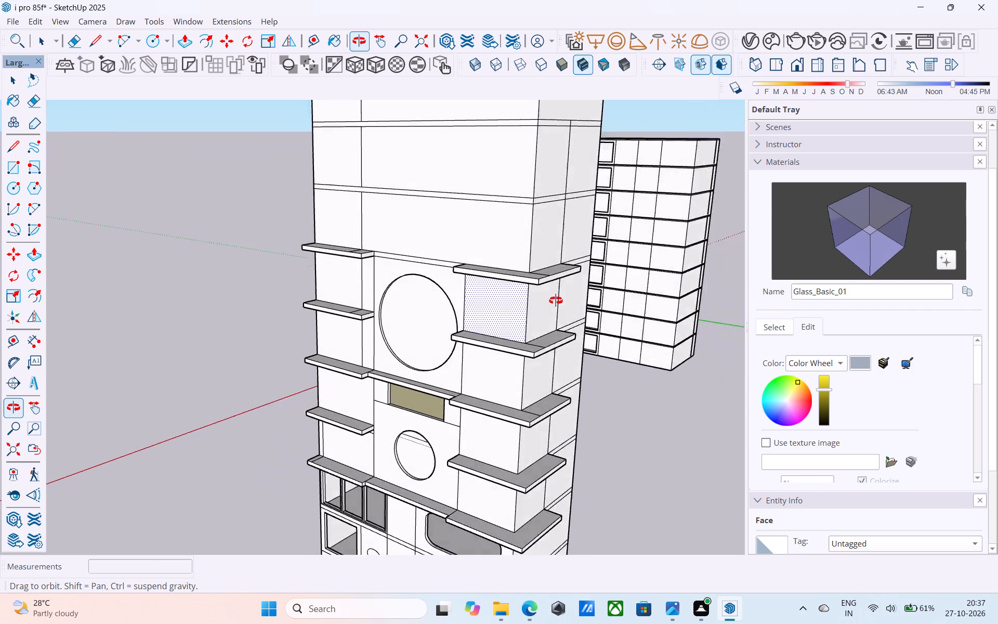
middle_drag(556, 301, 712, 312)
middle_drag(324, 294, 467, 289)
scroll(377, 196, up, 4)
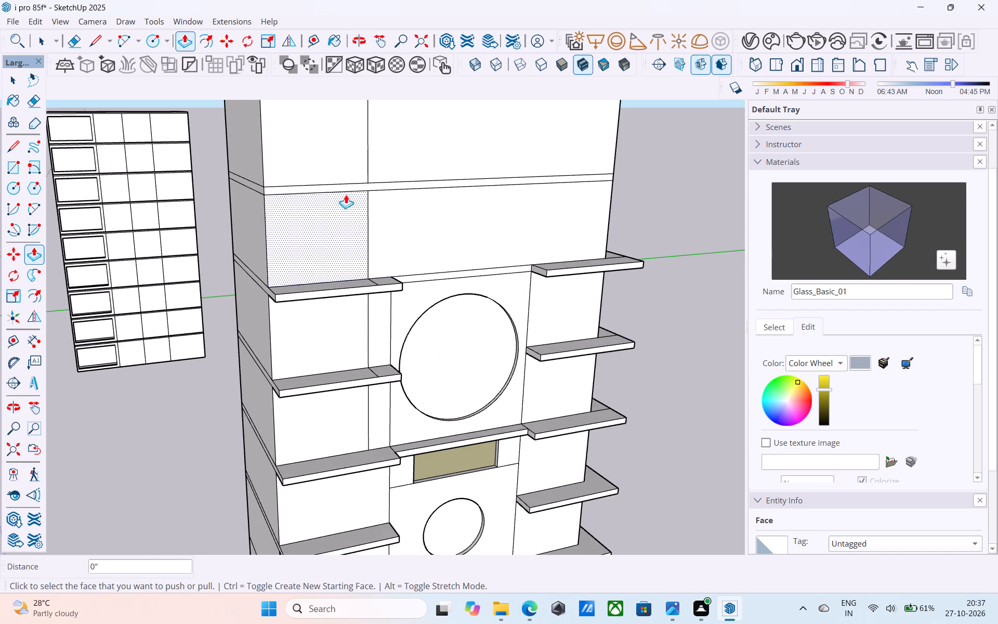
scroll(487, 278, down, 2)
middle_drag(290, 283, 205, 277)
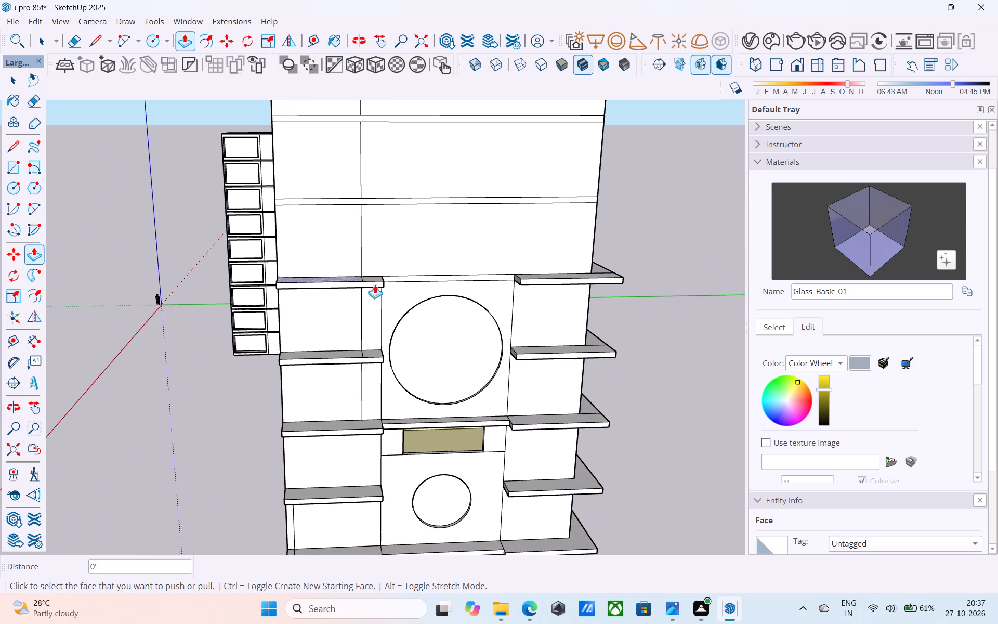
scroll(413, 283, up, 9)
click(414, 272)
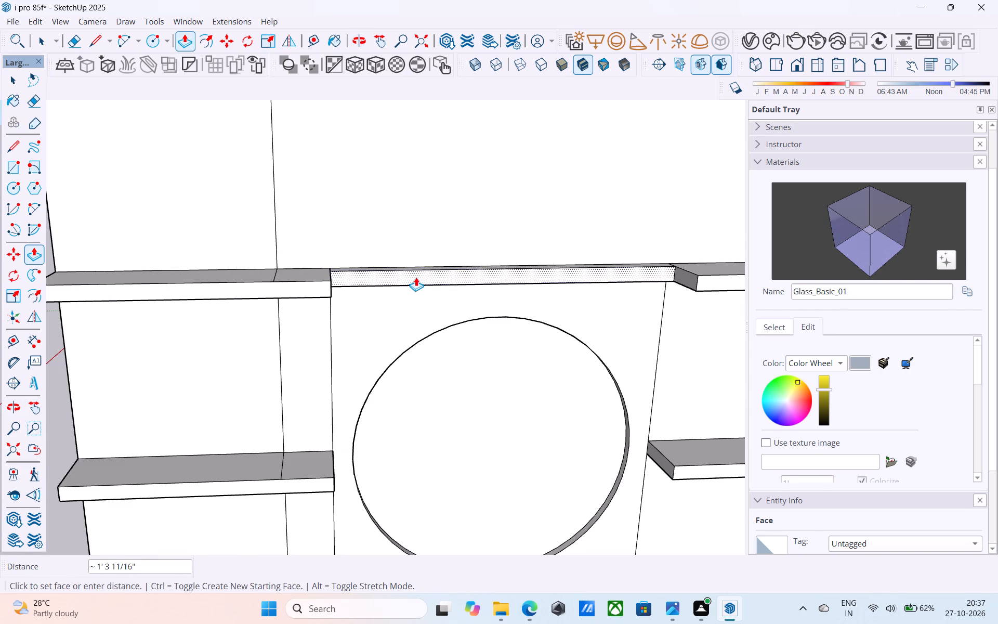
text(1')
key(Return)
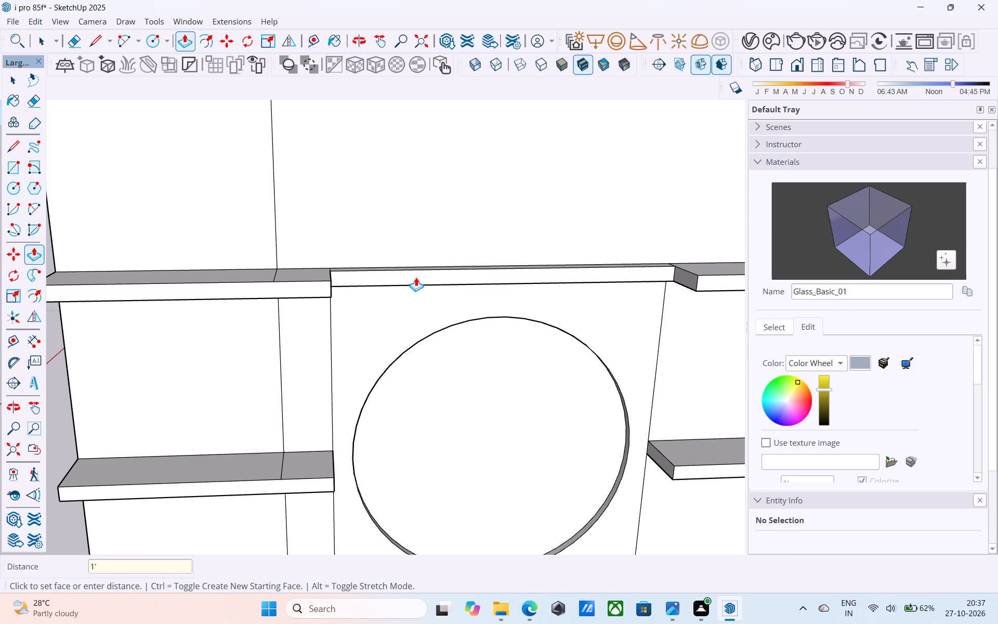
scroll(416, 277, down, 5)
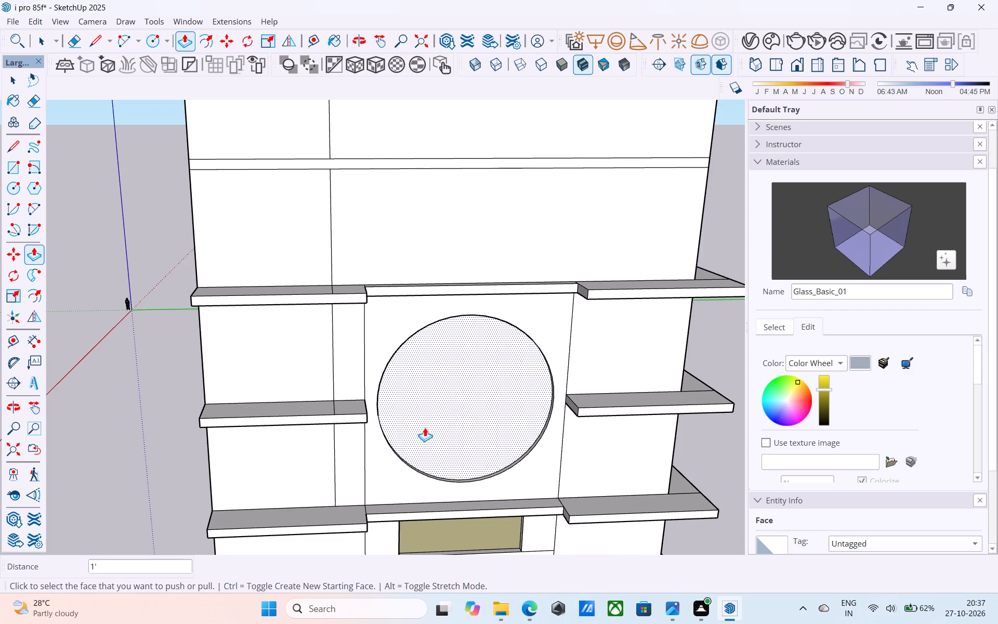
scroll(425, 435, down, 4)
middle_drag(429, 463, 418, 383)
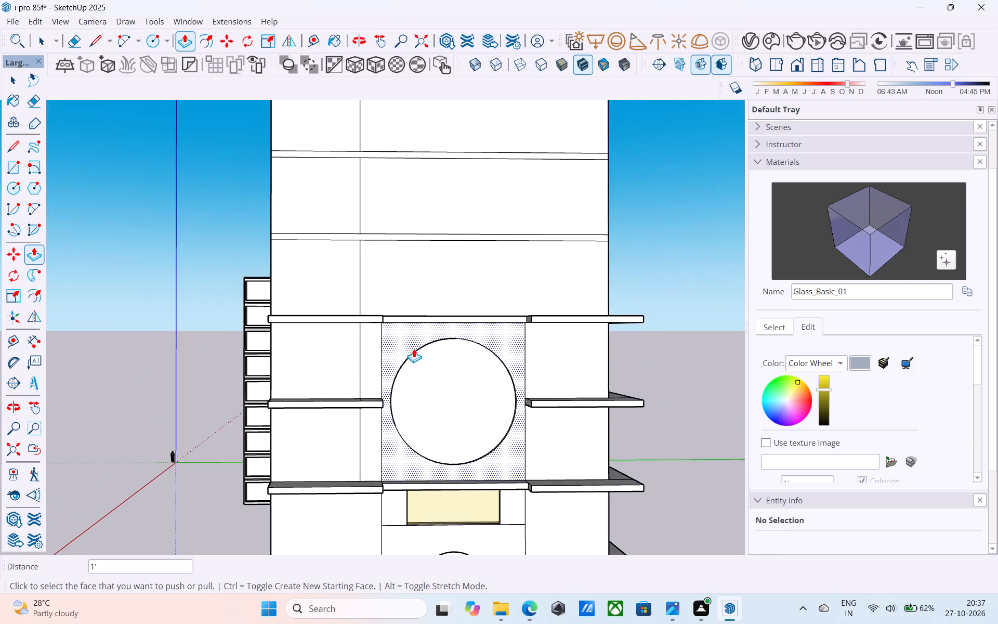
Examine the new ledges around the large circle and the undivided upper floors of the front facade.
scroll(452, 318, up, 4)
middle_drag(452, 318, 329, 316)
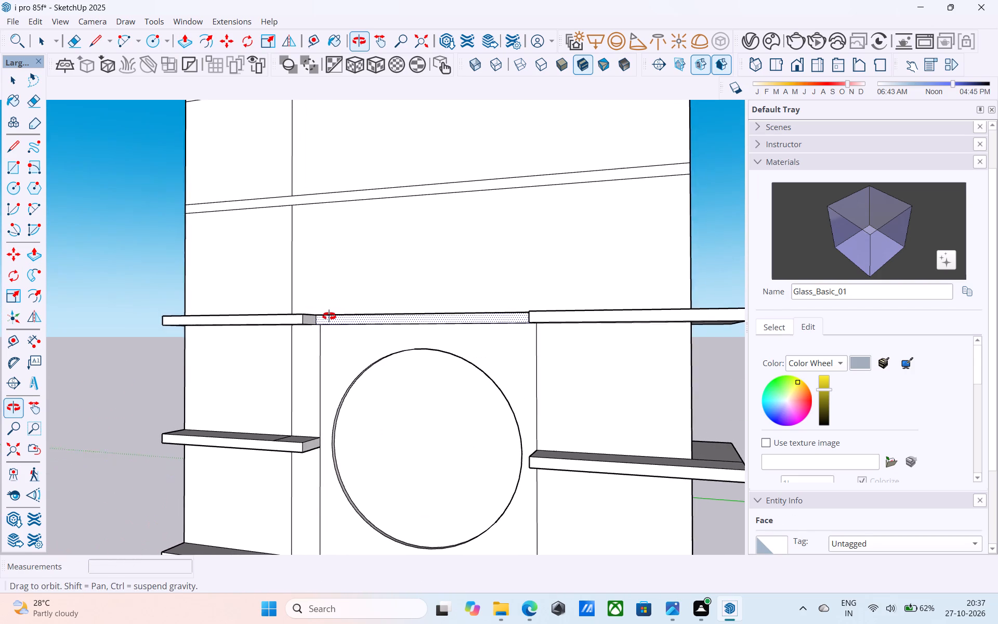
middle_drag(329, 316, 336, 302)
scroll(364, 266, down, 4)
middle_drag(391, 380, 395, 308)
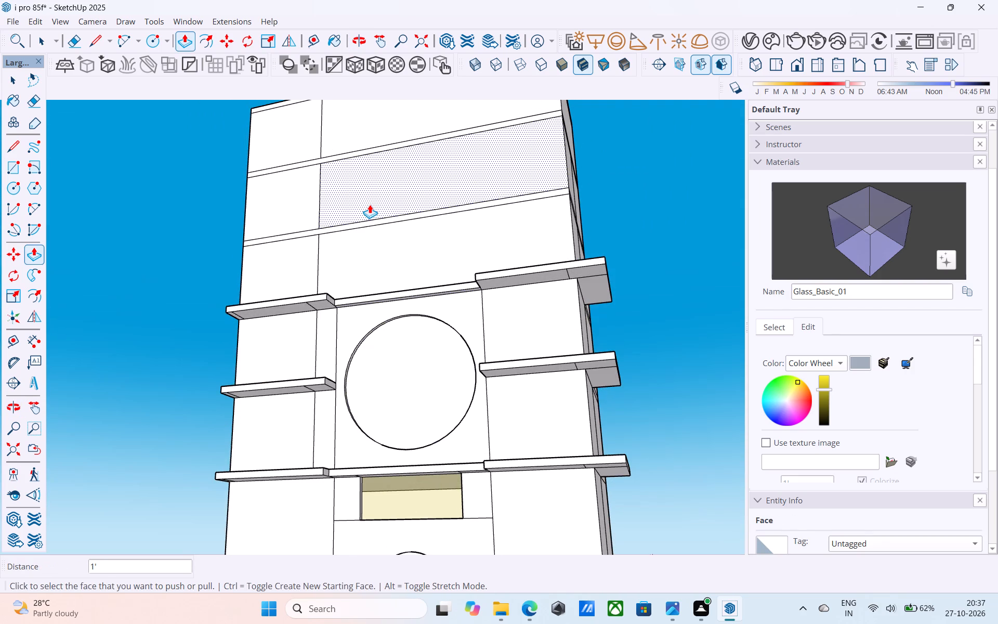
scroll(379, 188, up, 2)
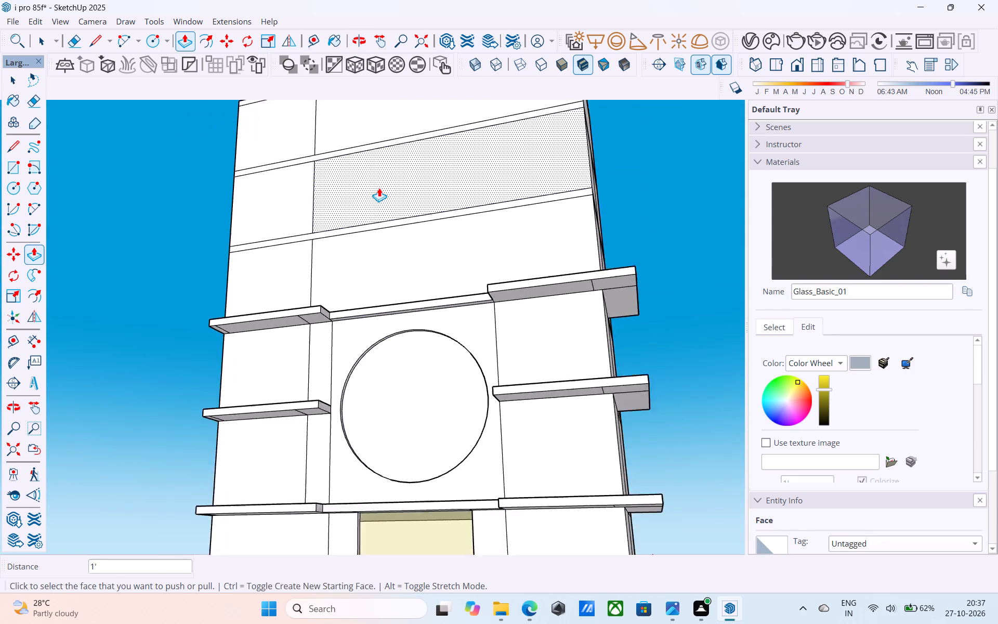
scroll(379, 188, up, 2)
middle_drag(379, 188, 394, 383)
scroll(396, 374, down, 11)
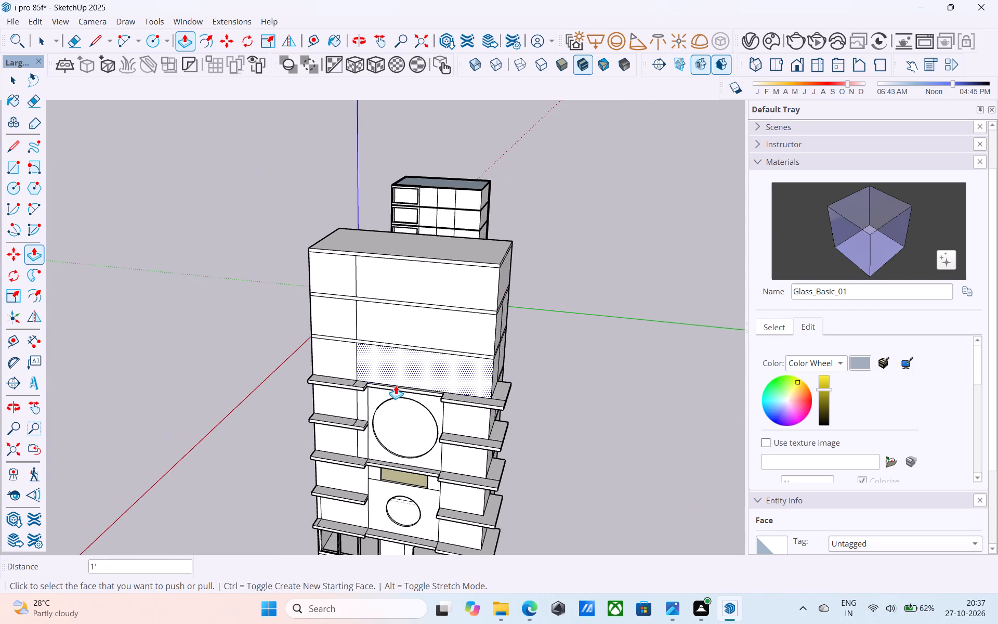
scroll(362, 378, down, 4)
middle_drag(353, 376, 459, 279)
scroll(391, 298, up, 5)
scroll(391, 298, down, 5)
middle_drag(389, 297, 382, 283)
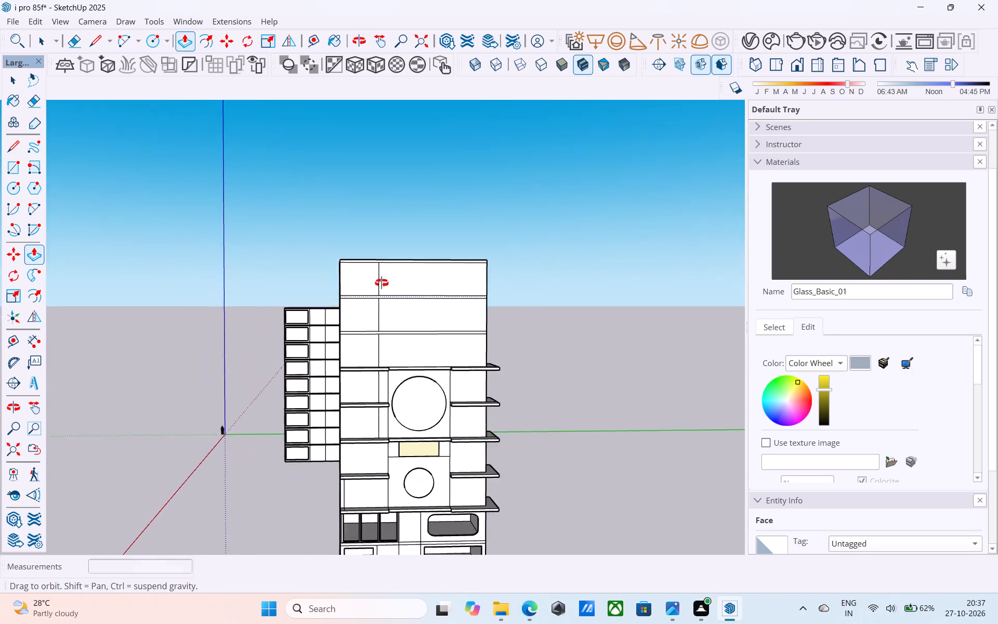
middle_drag(382, 283, 377, 268)
scroll(415, 371, up, 5)
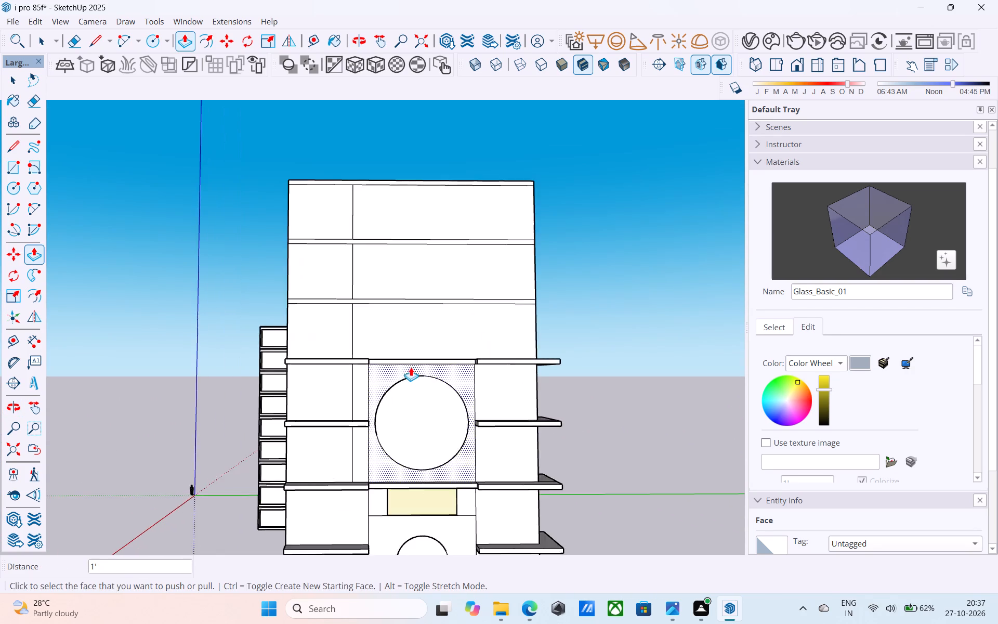
scroll(411, 367, up, 3)
scroll(410, 366, down, 1)
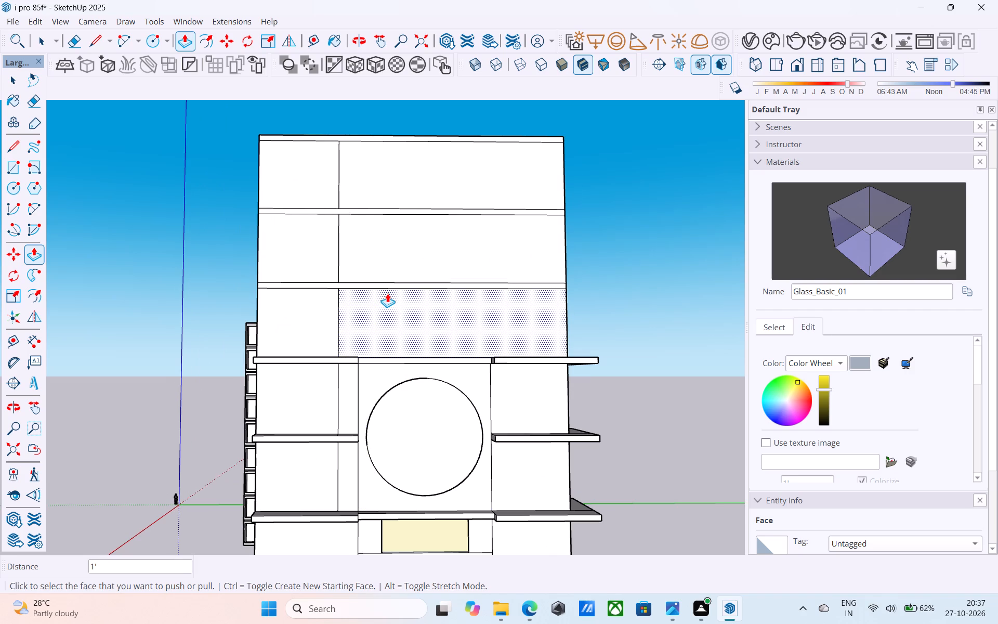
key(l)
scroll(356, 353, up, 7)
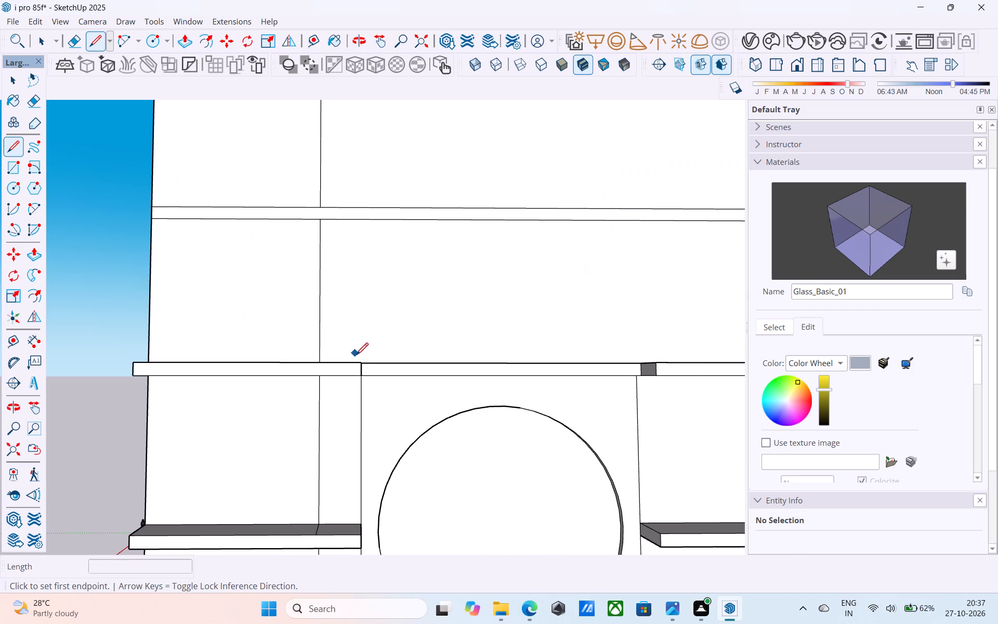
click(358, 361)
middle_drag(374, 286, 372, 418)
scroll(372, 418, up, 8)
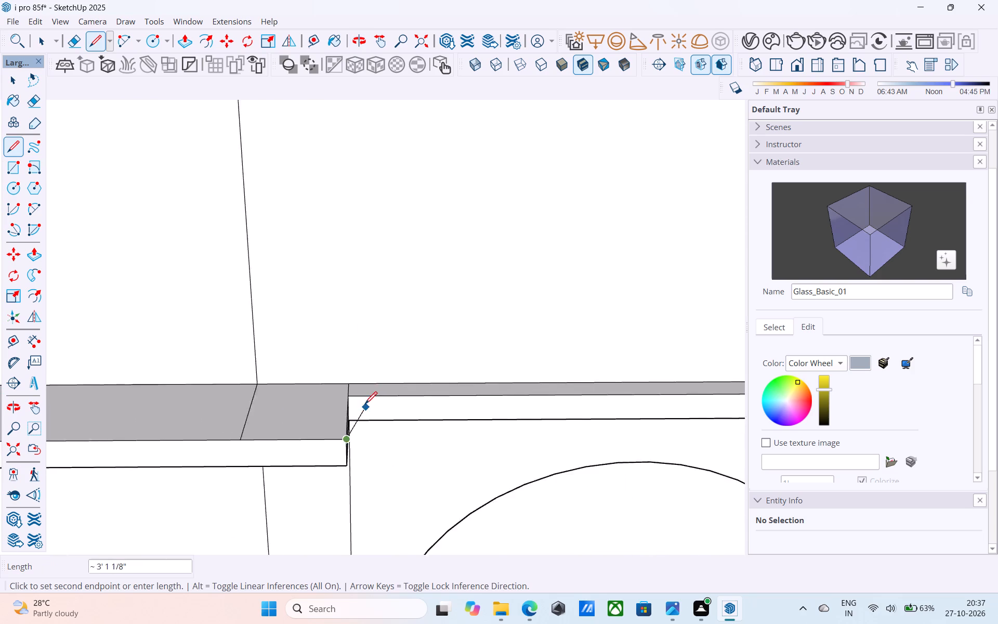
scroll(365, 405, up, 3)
Draw a 13' vertical line from the middle bay's left corner above the large circle to the top edge of the next band.
key(l)
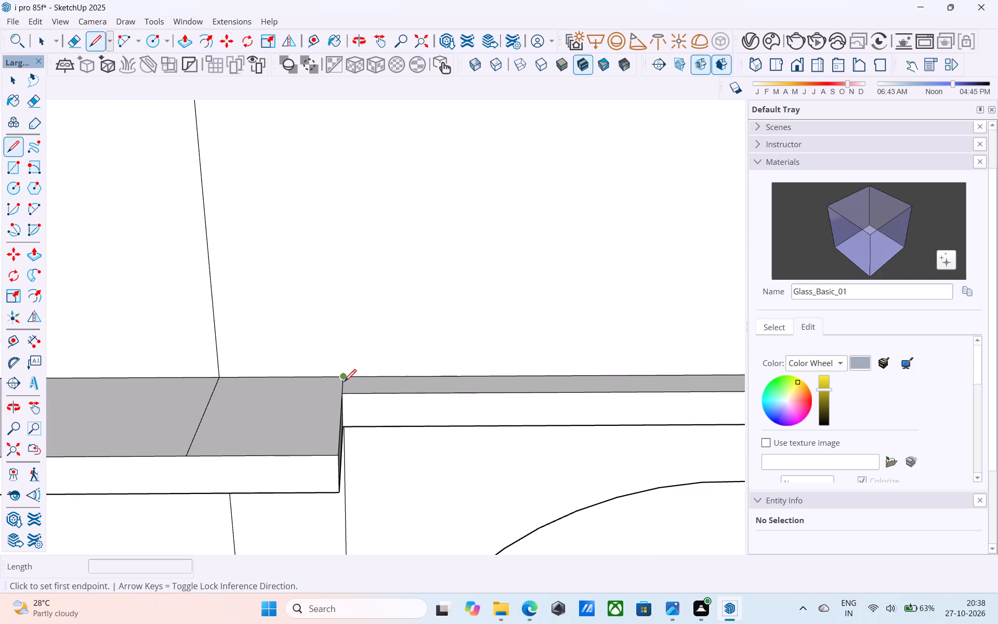
click(343, 380)
scroll(333, 285, down, 5)
middle_drag(332, 285, 335, 408)
scroll(335, 398, down, 9)
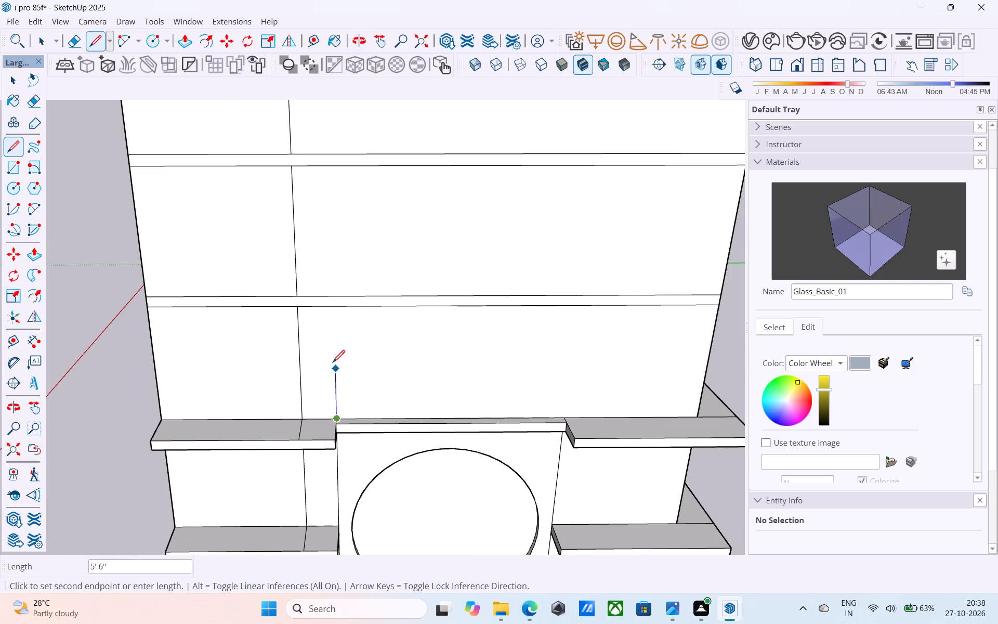
middle_drag(333, 363, 333, 402)
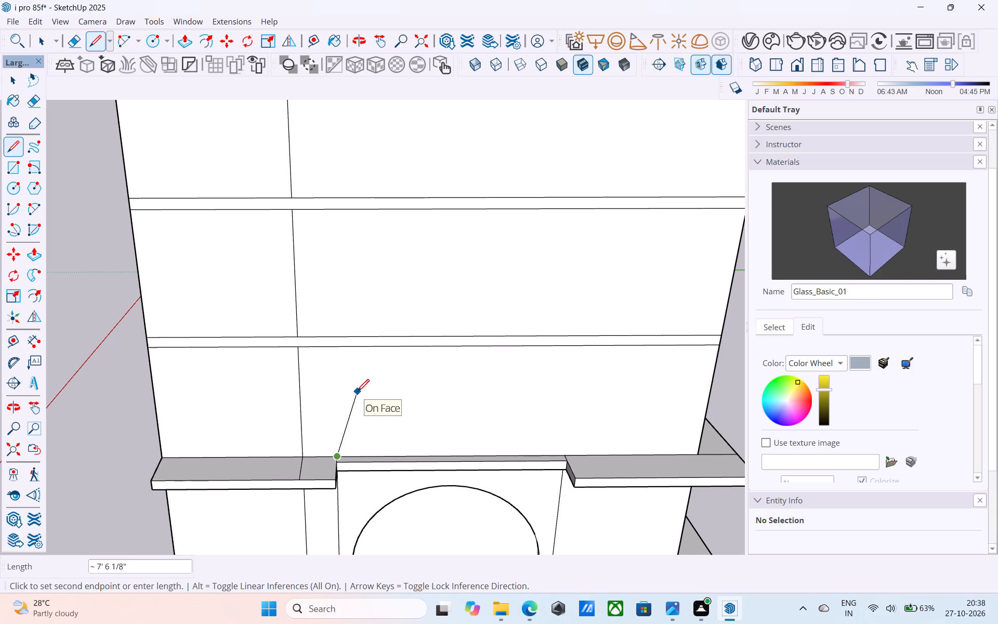
middle_drag(357, 392, 348, 391)
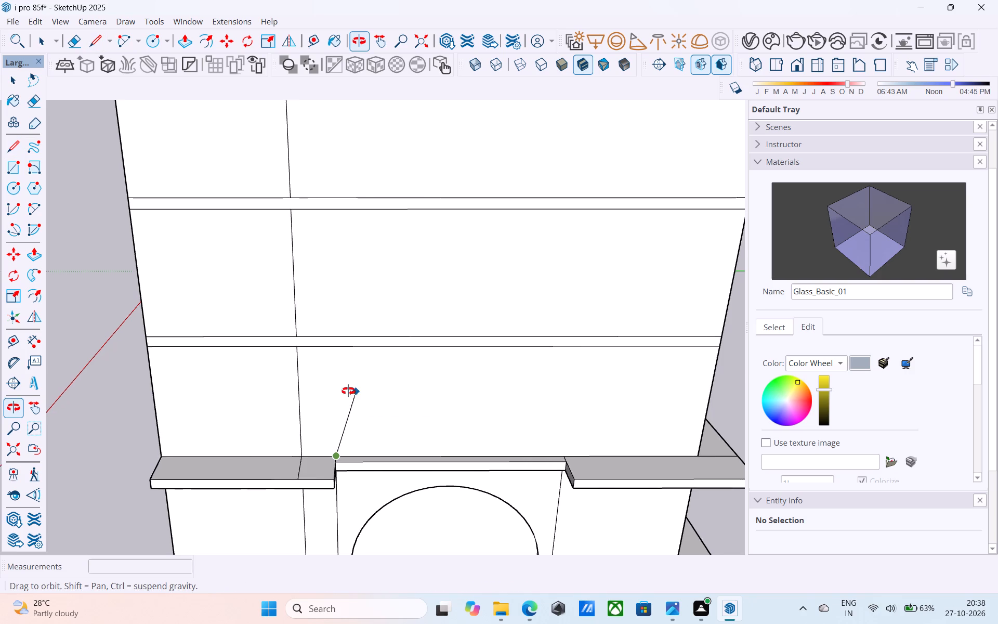
middle_drag(348, 391, 178, 340)
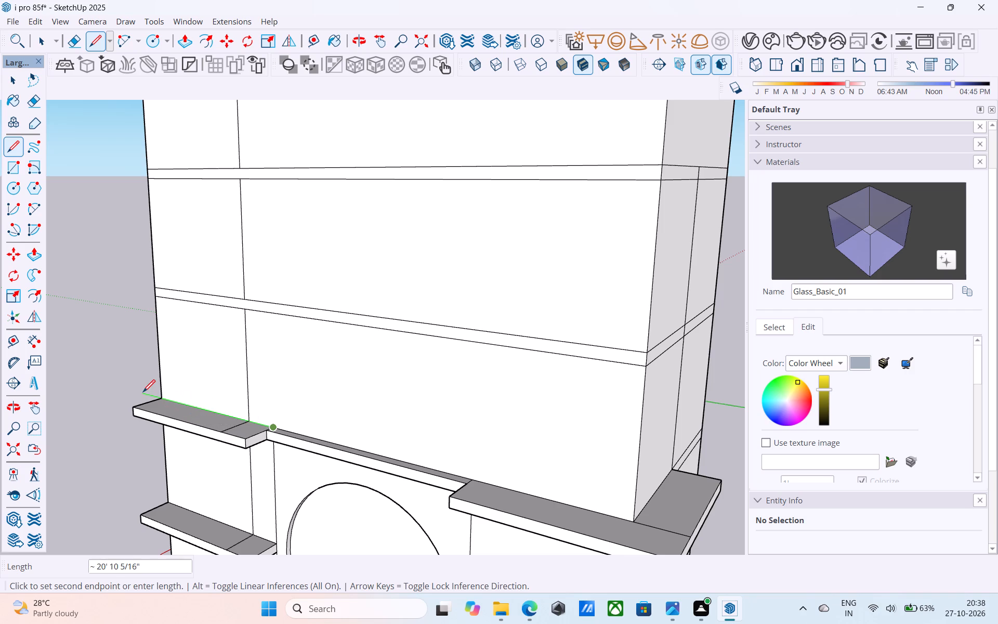
scroll(138, 392, up, 1)
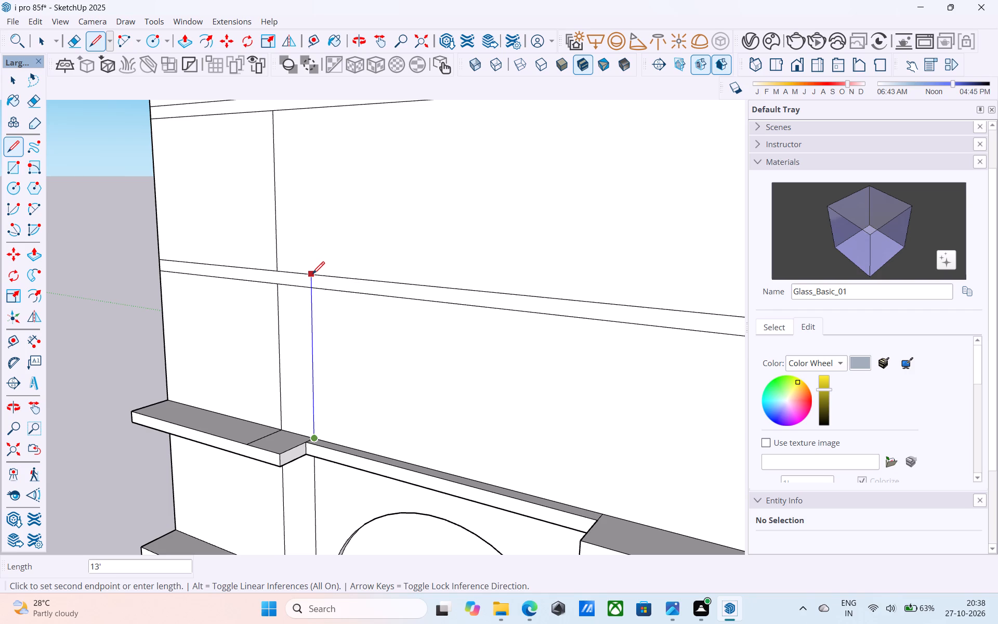
click(312, 275)
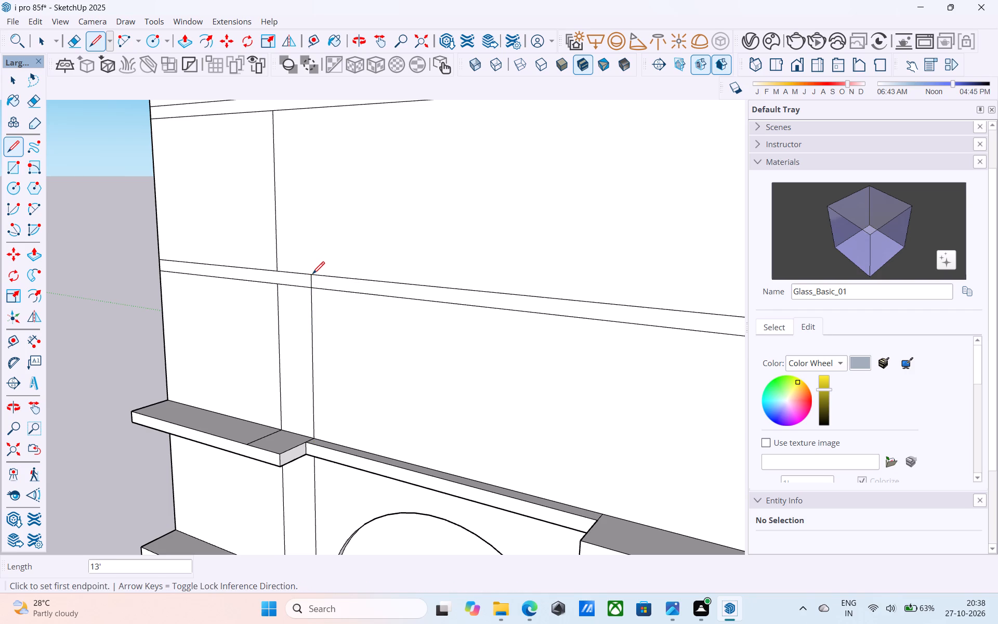
Draw a matching 13' vertical line from the middle bay's right corner to the top edge of the same band.
scroll(312, 275, down, 1)
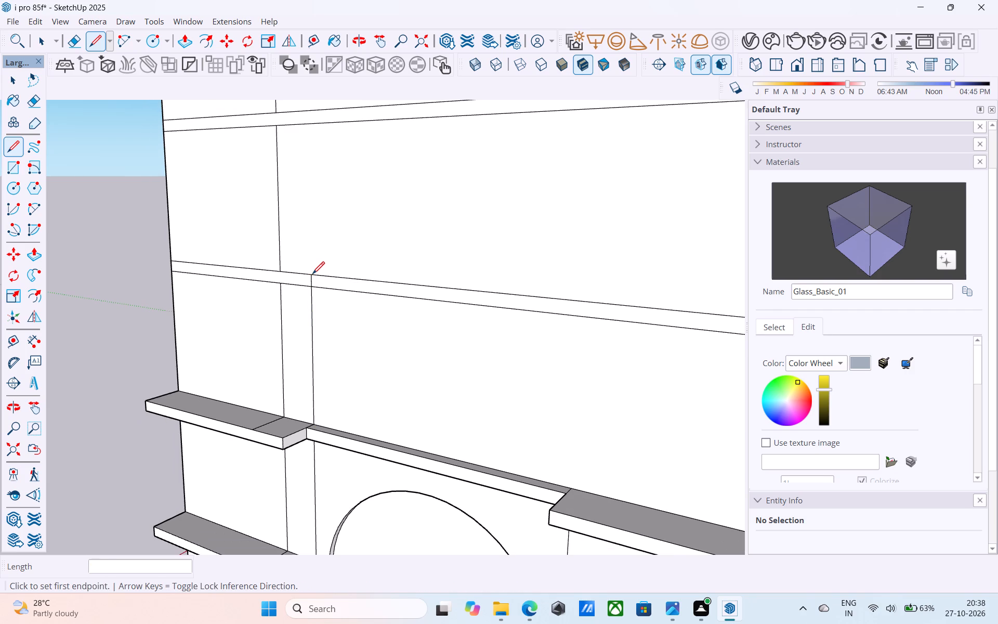
scroll(312, 275, down, 1)
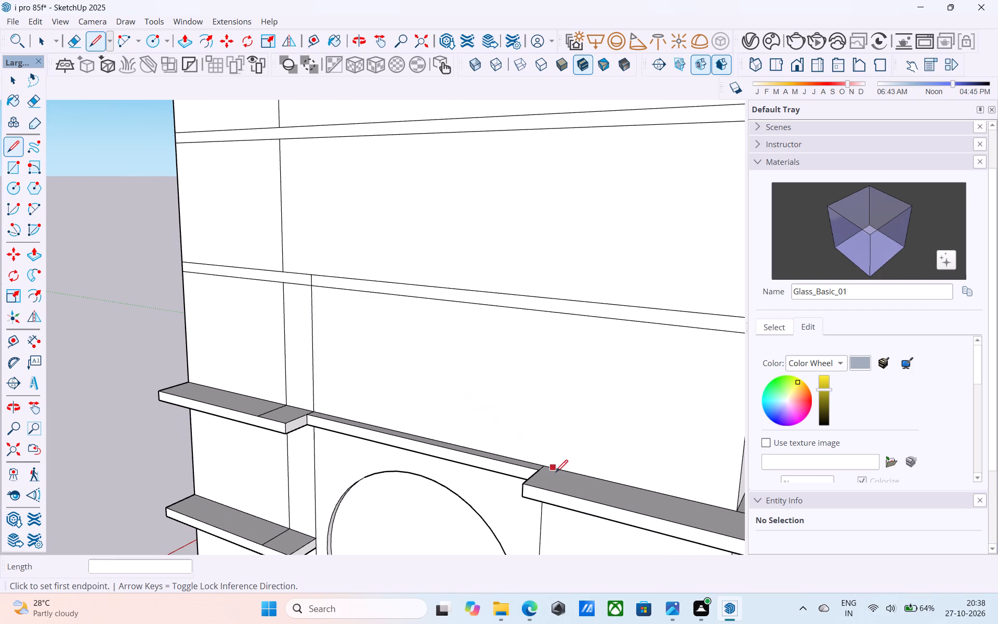
middle_drag(557, 473, 740, 475)
scroll(601, 423, up, 10)
click(607, 415)
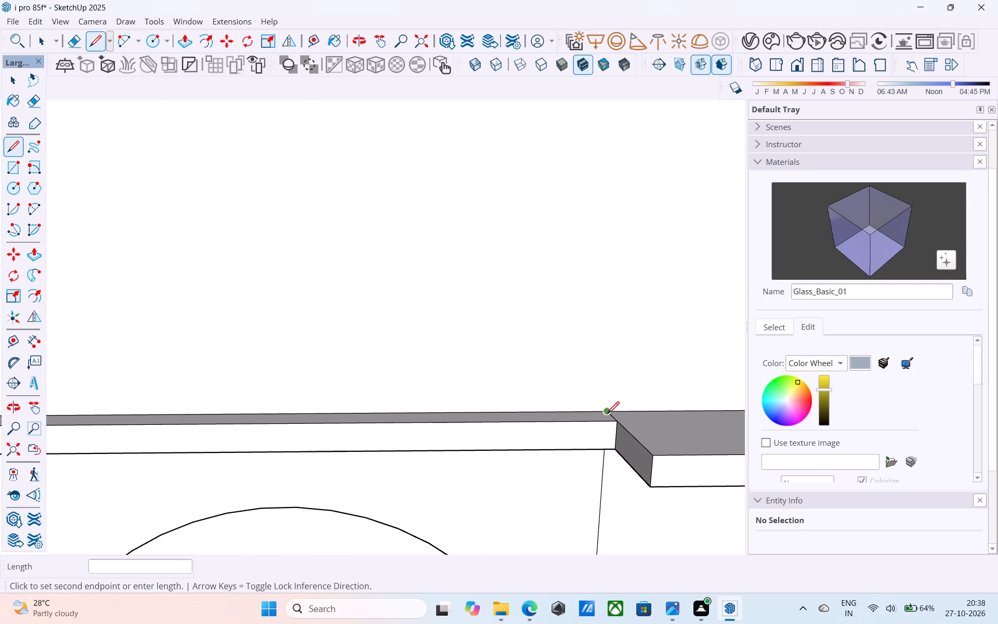
scroll(573, 495, down, 2)
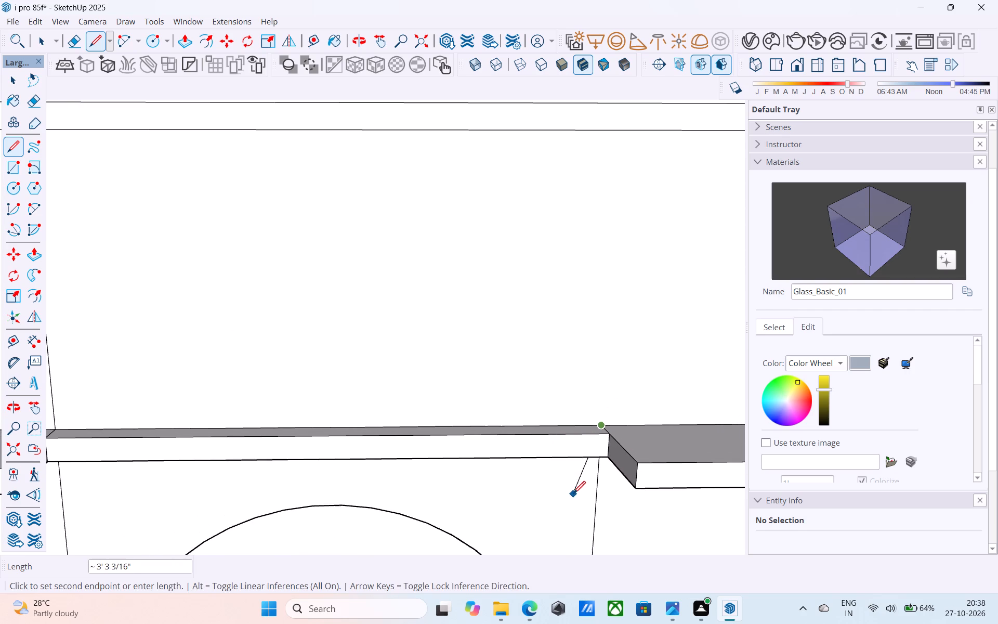
scroll(571, 460, down, 4)
middle_drag(572, 459, 549, 469)
scroll(549, 469, down, 2)
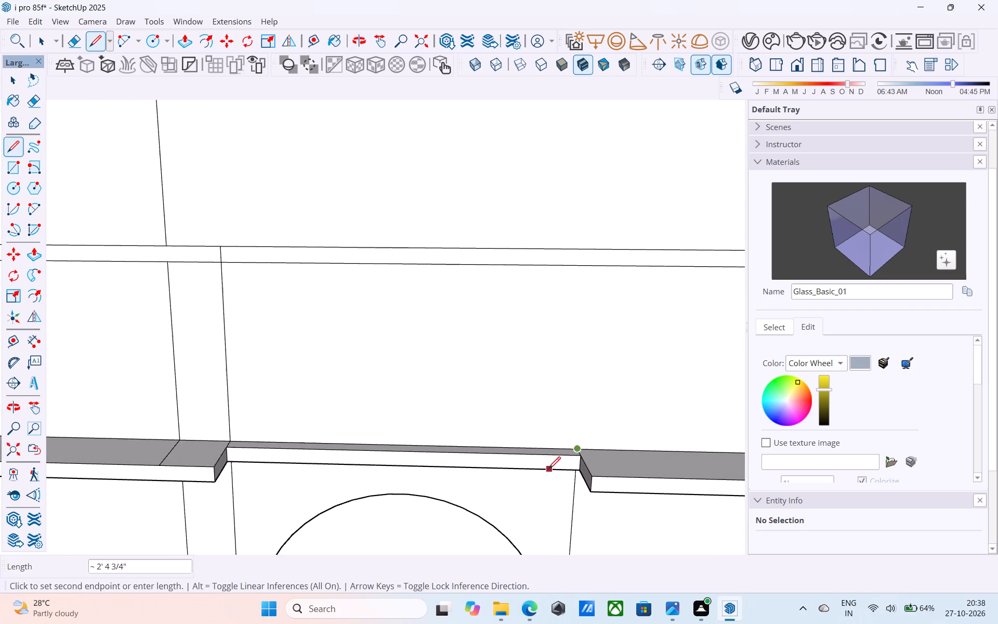
middle_drag(548, 471, 429, 468)
click(507, 282)
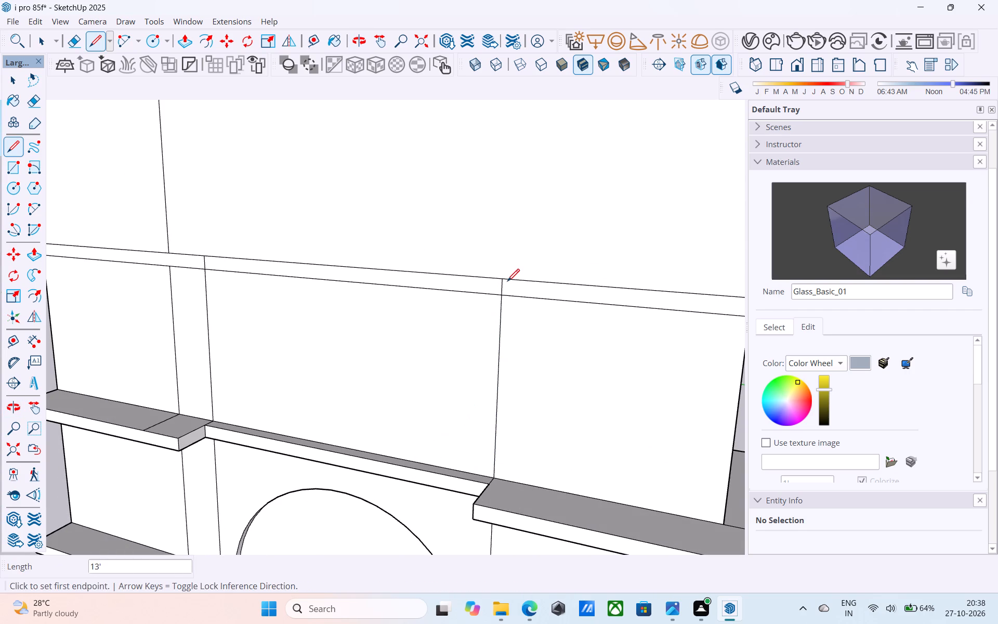
Pull the left front segment of the newly divided band outward, flush with the ledge below.
scroll(503, 296, down, 2)
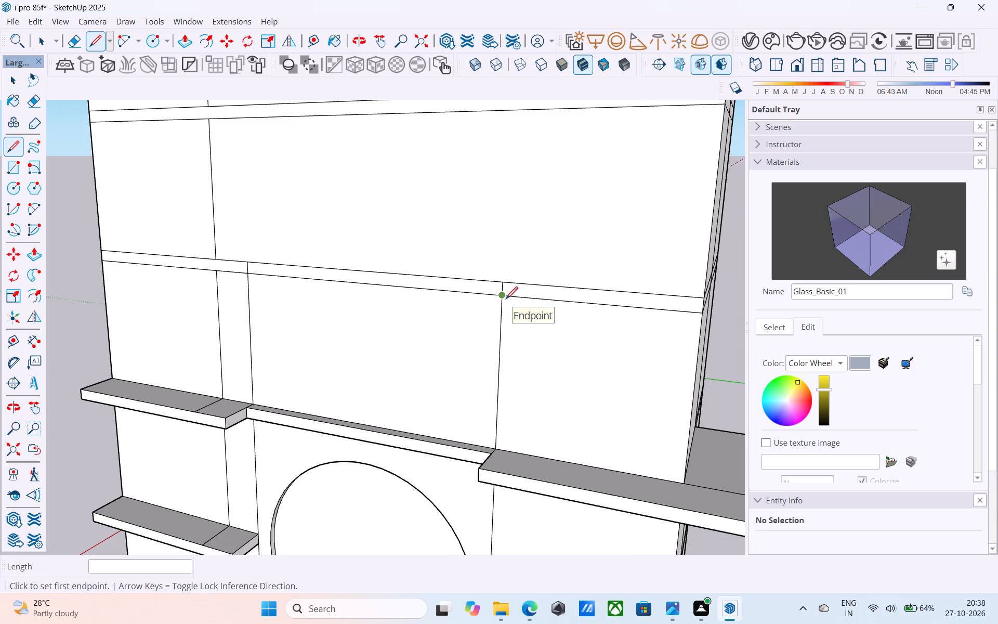
scroll(506, 300, down, 3)
scroll(551, 311, down, 5)
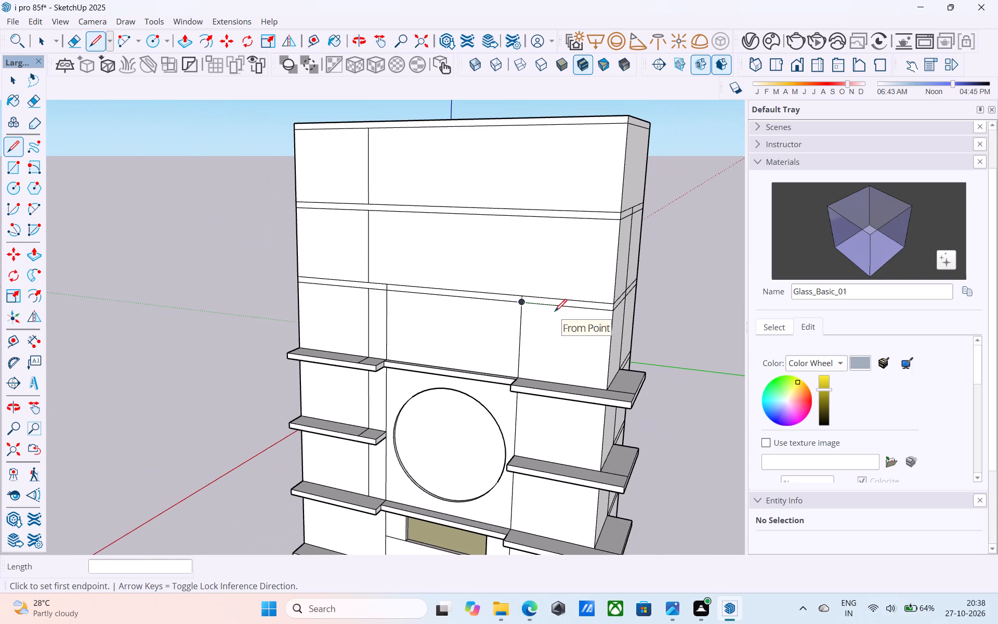
scroll(555, 313, down, 2)
middle_drag(555, 313, 666, 311)
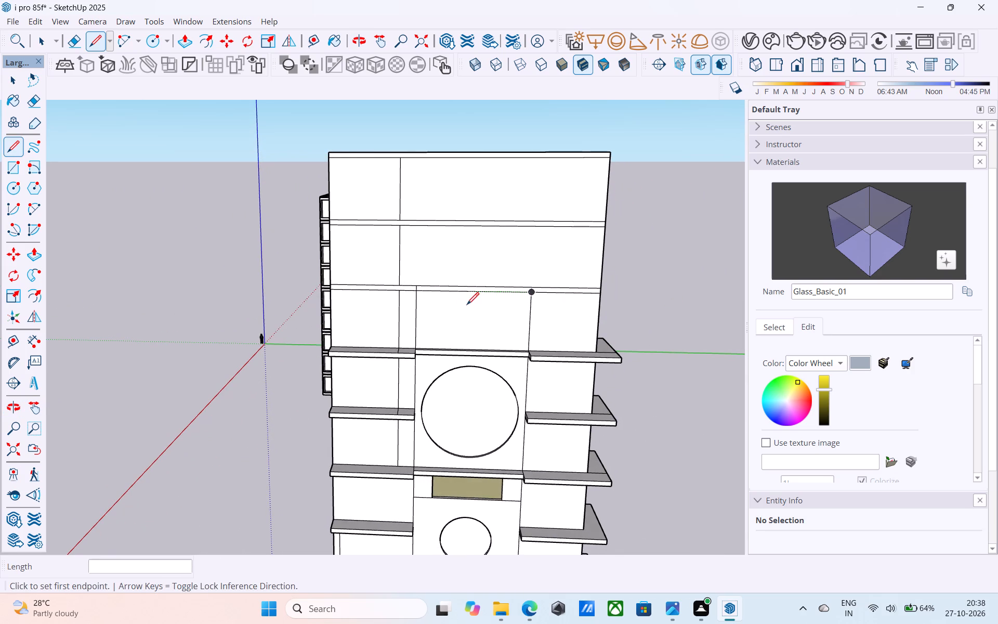
scroll(310, 311, up, 3)
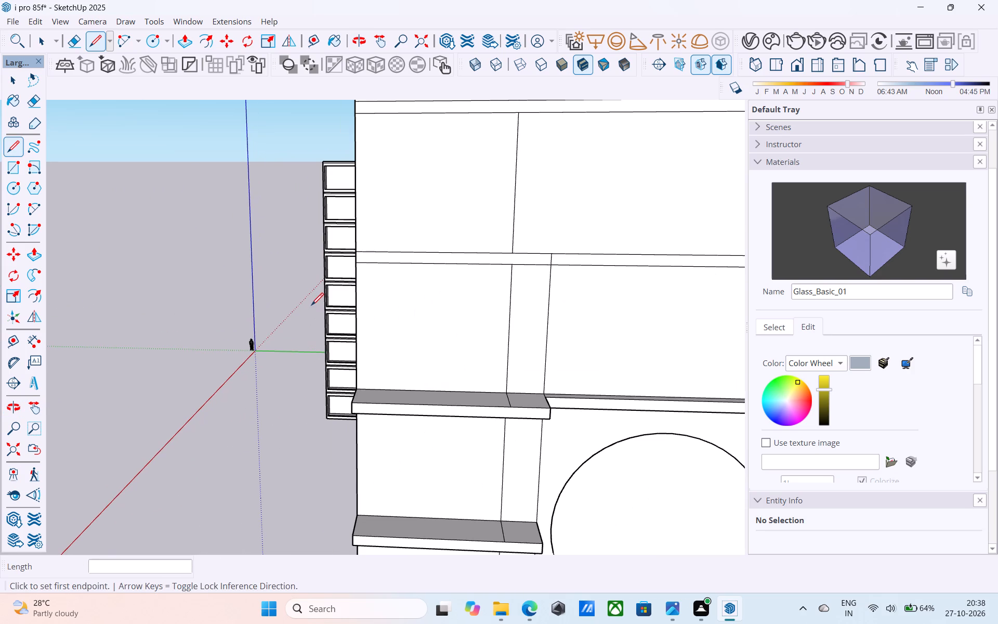
key(space)
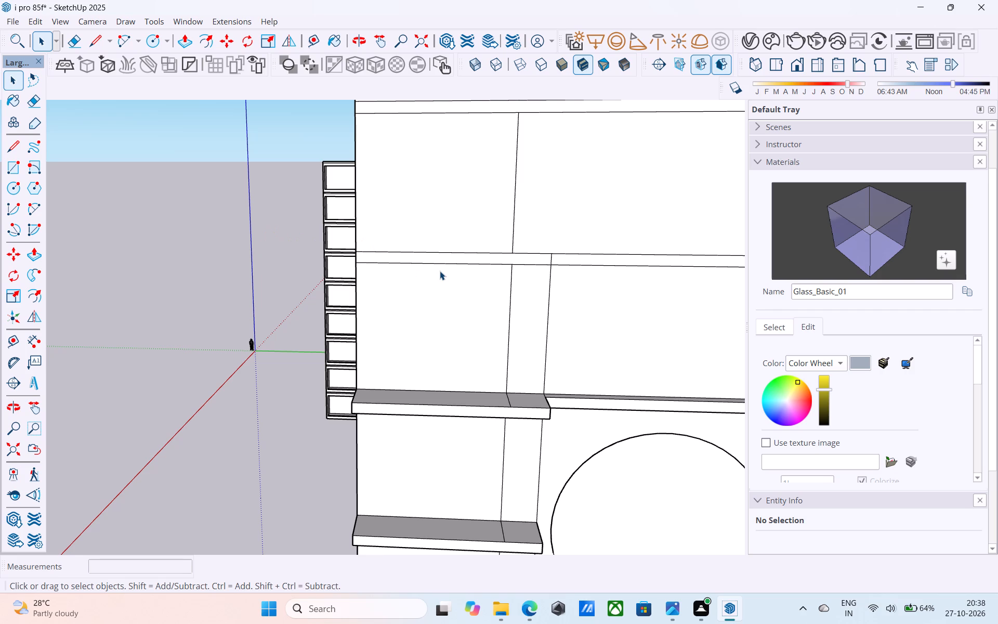
scroll(445, 254, up, 2)
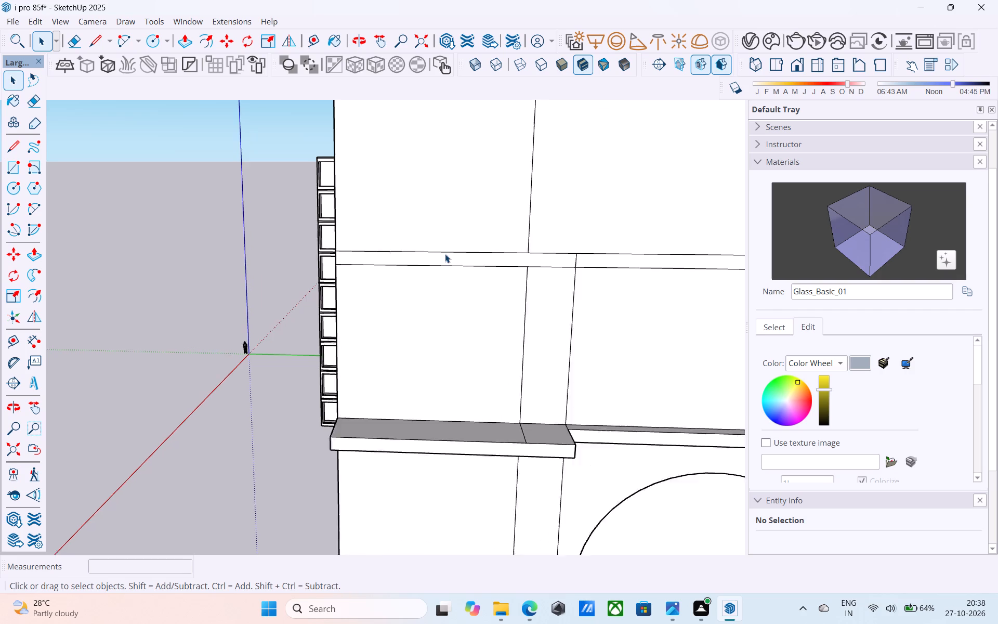
scroll(445, 254, up, 1)
click(445, 261)
key(p)
click(445, 261)
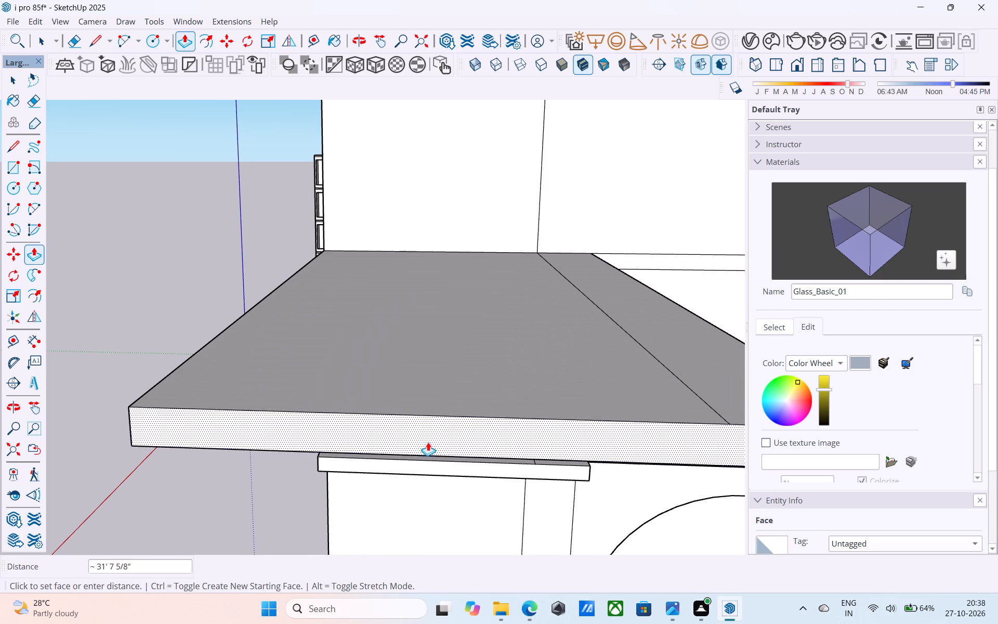
shift+middle_drag(428, 439, 502, 192)
scroll(395, 462, down, 4)
shift+middle_drag(384, 480, 461, 318)
scroll(402, 391, up, 4)
click(388, 346)
Pull the front segment of the same band between the middle bay and the wraparound corner outward 4', matching the ledge below.
scroll(401, 335, down, 4)
middle_drag(401, 335, 186, 394)
middle_drag(351, 372, 116, 444)
middle_drag(425, 410, 404, 430)
scroll(526, 353, up, 3)
key(space)
click(528, 326)
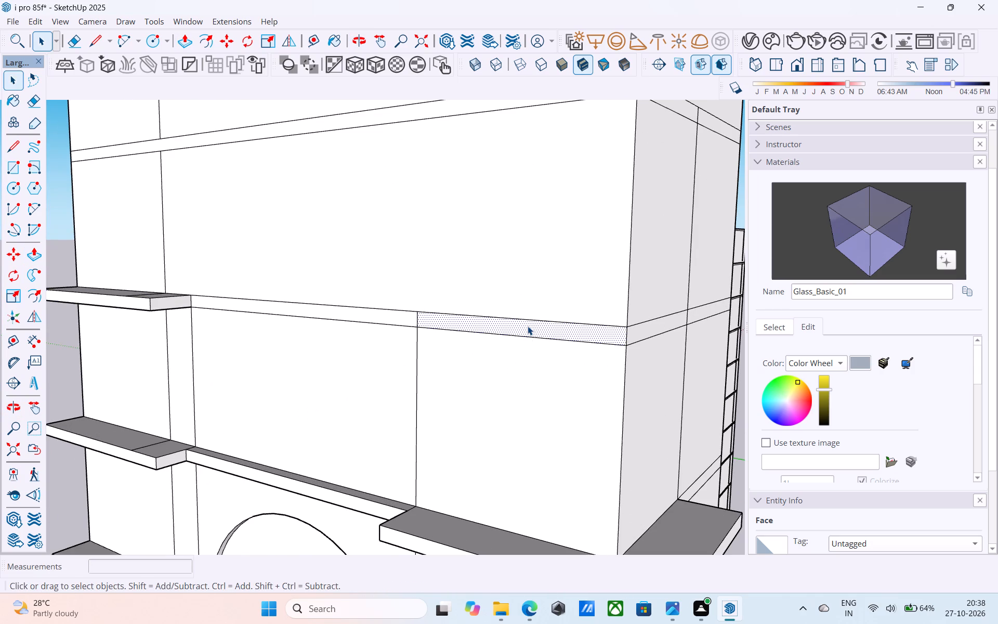
key(p)
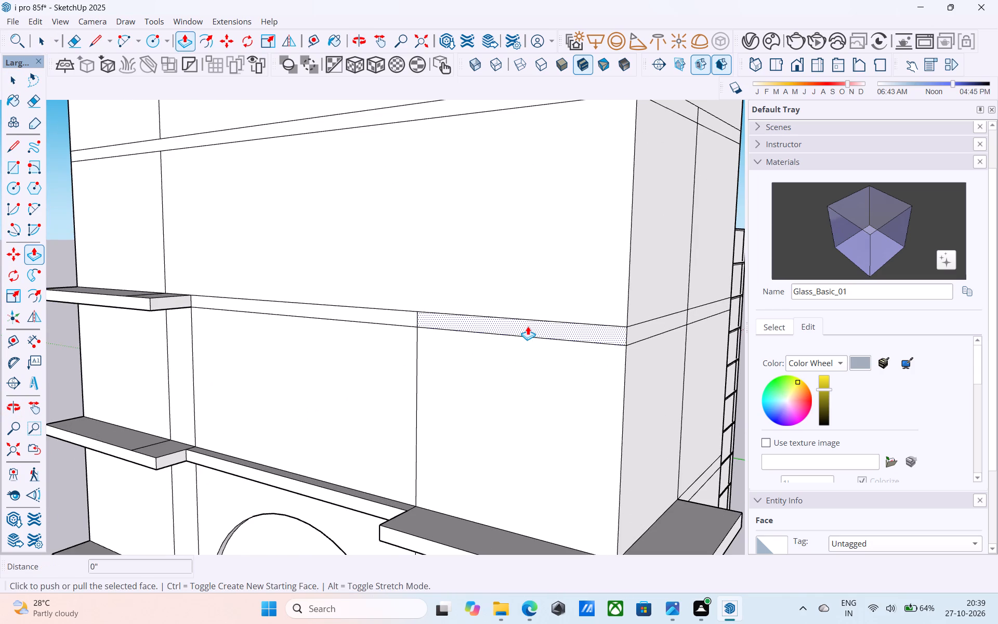
click(528, 326)
scroll(524, 339, down, 6)
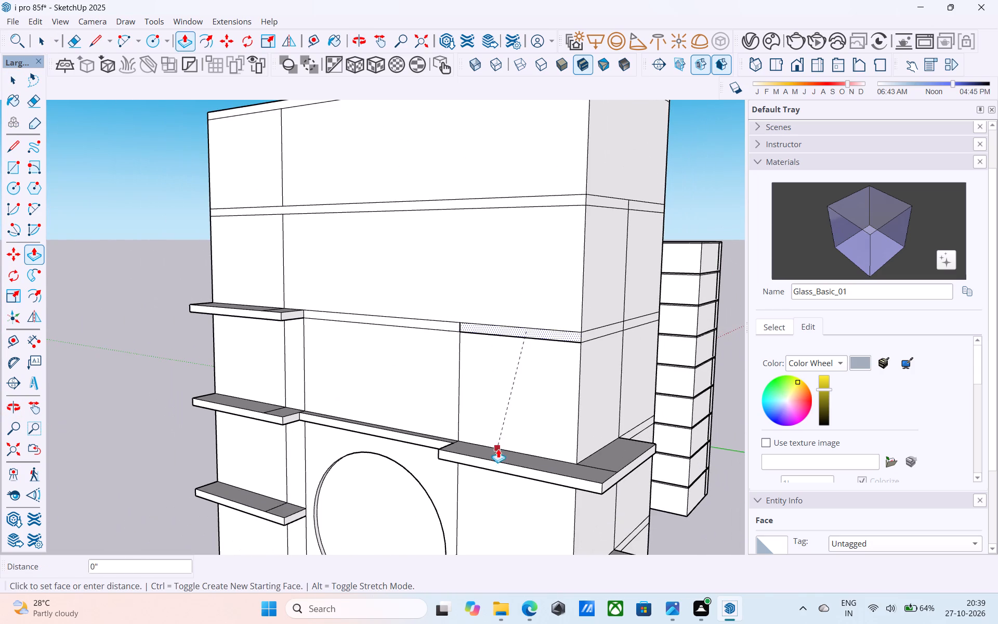
click(500, 459)
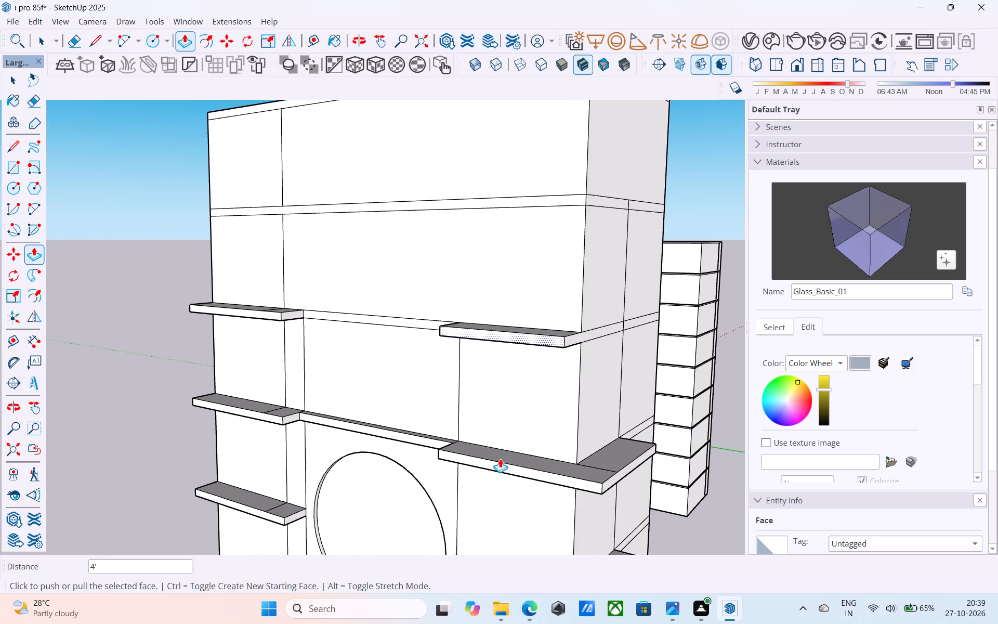
Align the front face of the newly pulled front ledge segment flush with the wraparound ledge below it.
middle_drag(500, 459, 419, 460)
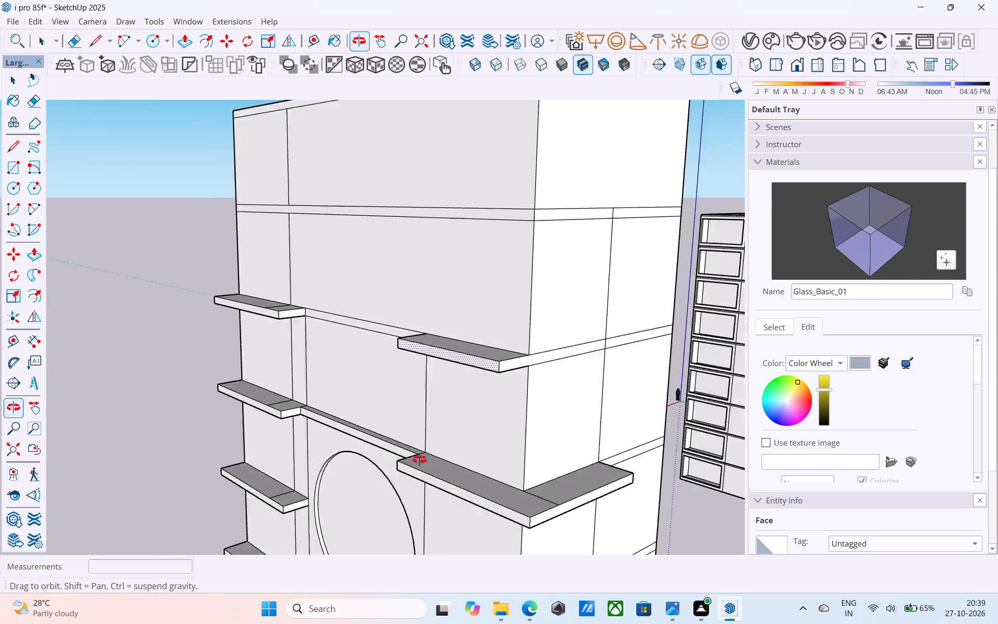
middle_drag(419, 460, 255, 308)
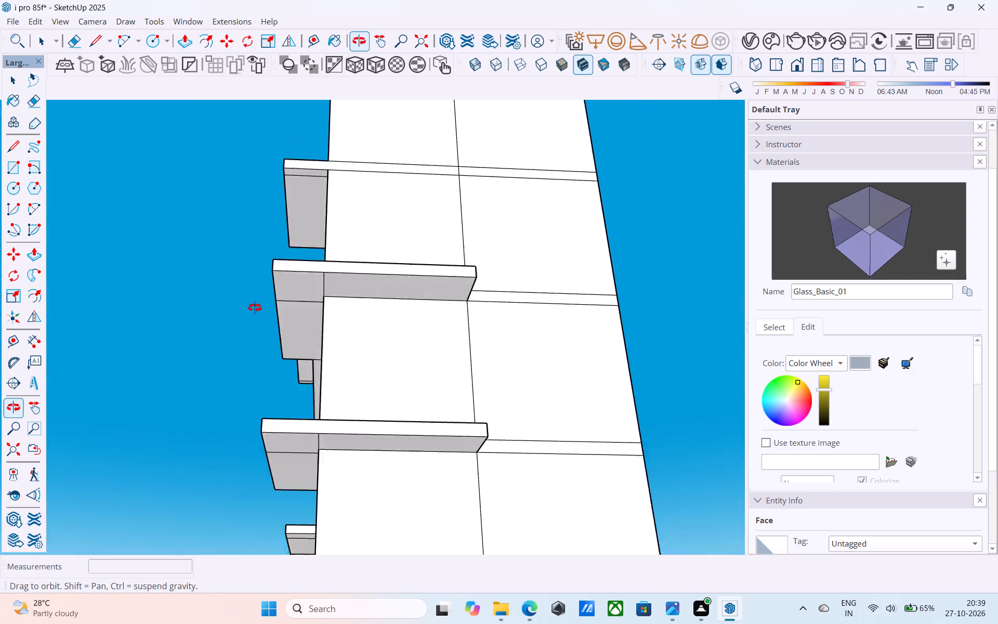
middle_drag(255, 308, 268, 370)
middle_drag(283, 303, 348, 350)
scroll(363, 302, up, 3)
click(357, 287)
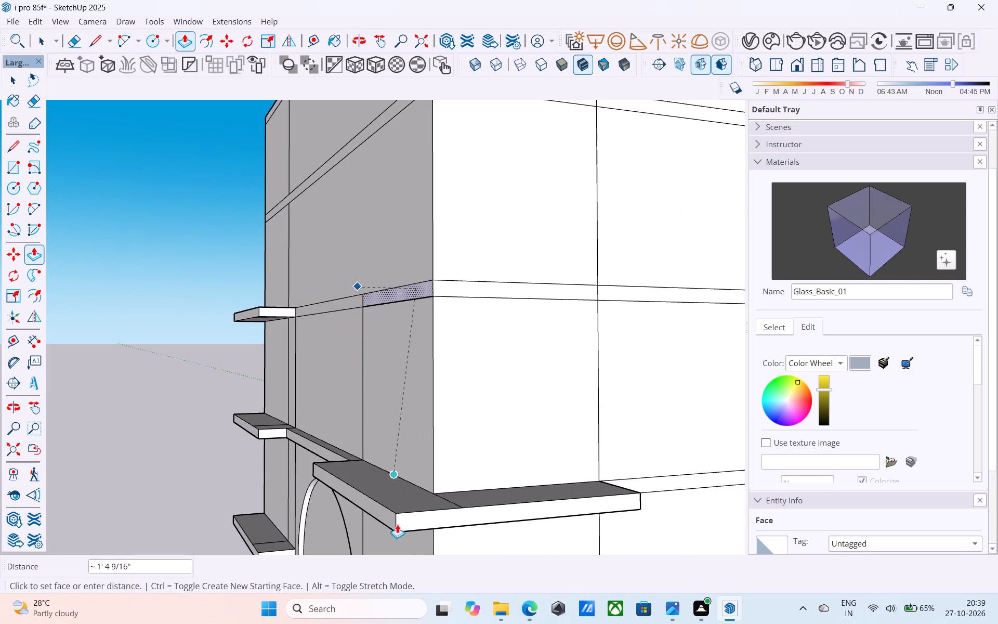
click(391, 509)
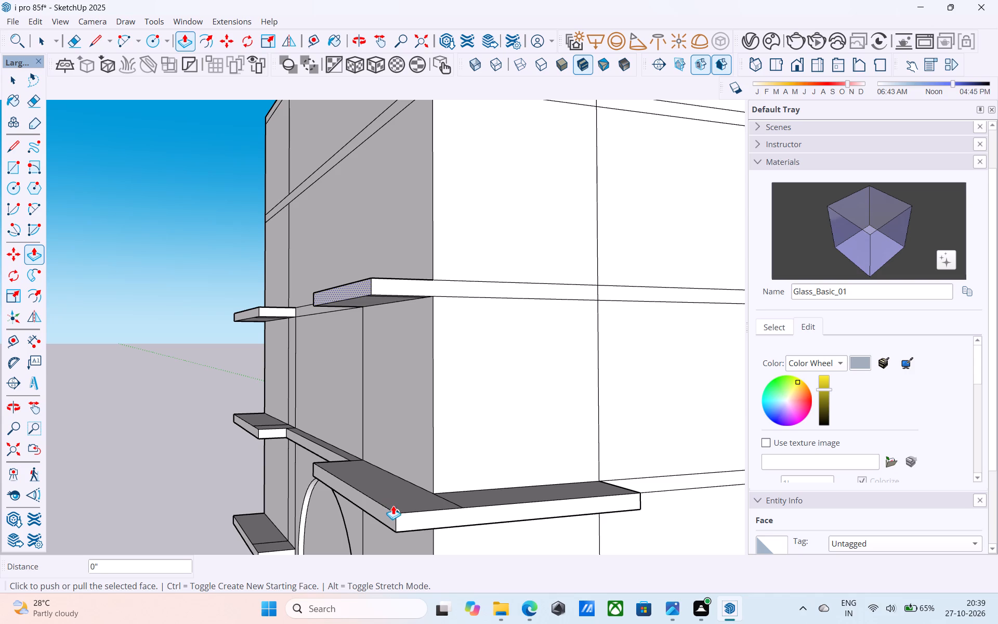
Pull the side segment of the same band outward around the building corner, flush with the wraparound ledge below.
scroll(393, 506, down, 4)
middle_drag(393, 509, 388, 560)
scroll(418, 408, up, 7)
key(space)
click(417, 399)
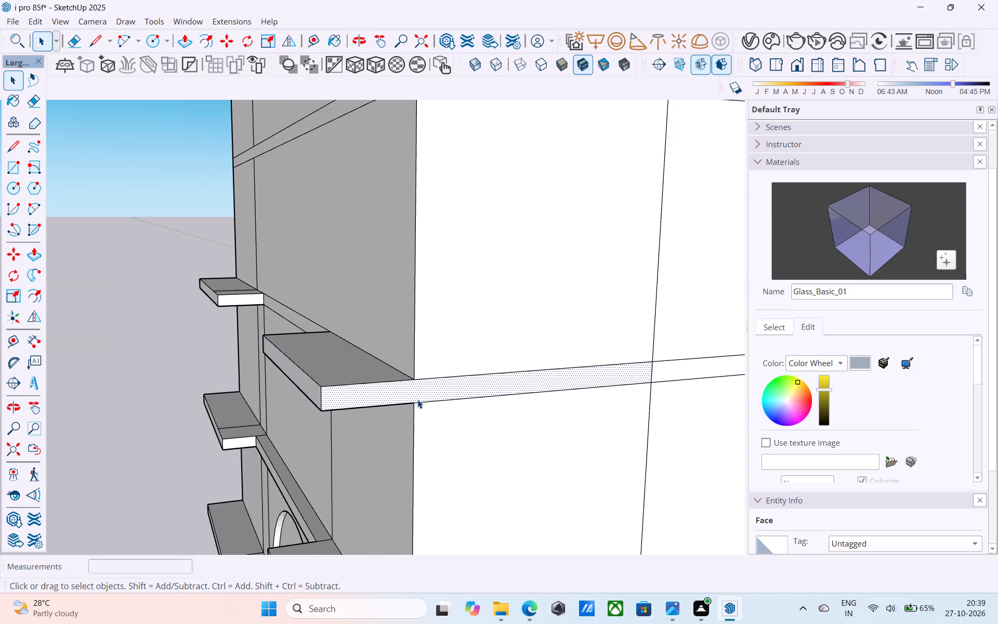
key(p)
double_click(417, 399)
double_click(419, 393)
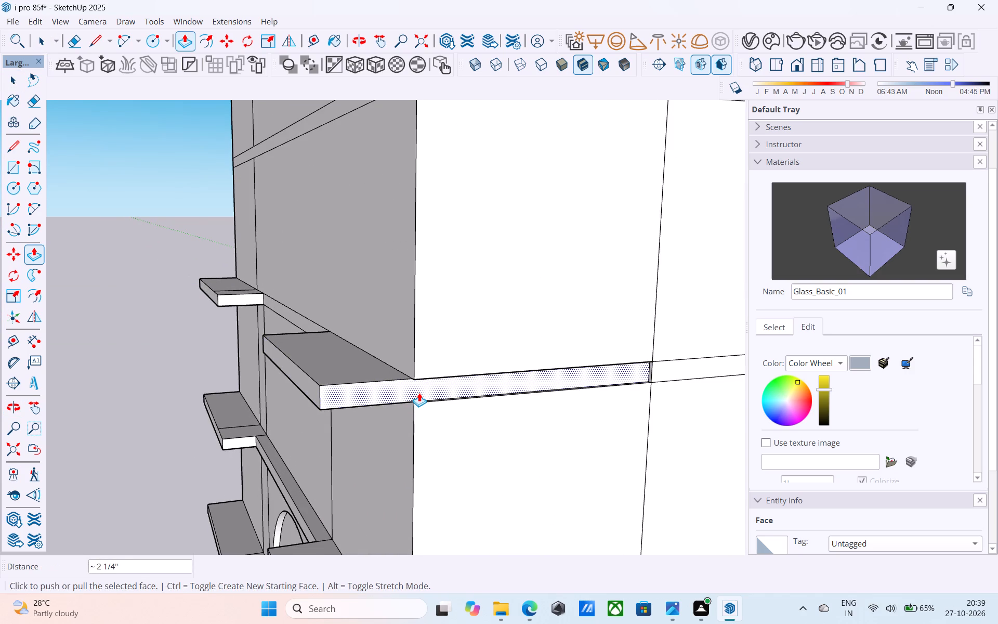
click(418, 390)
scroll(426, 410, down, 13)
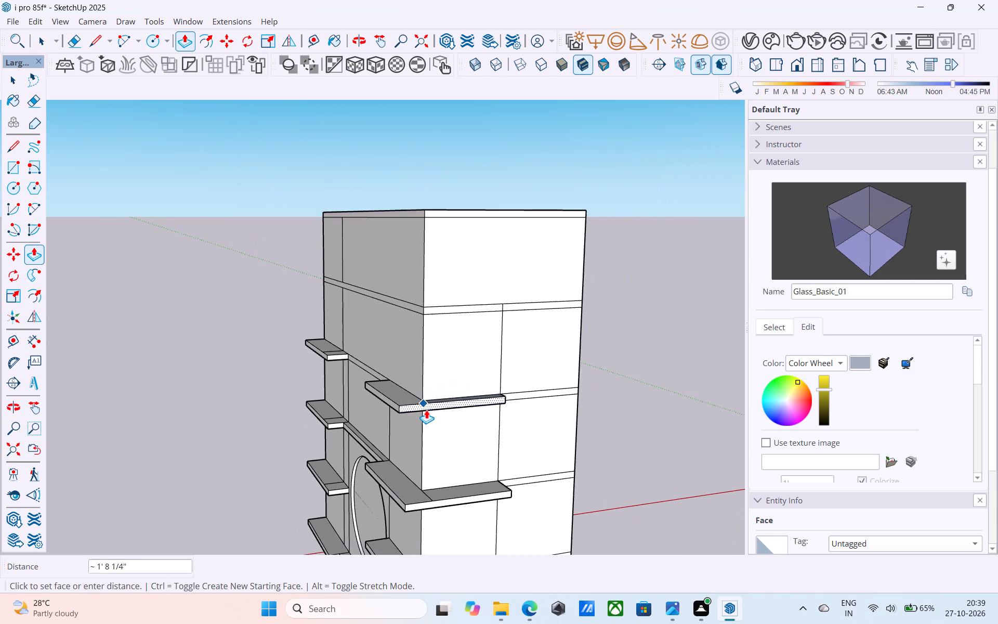
scroll(426, 410, down, 2)
scroll(434, 484, up, 7)
click(436, 485)
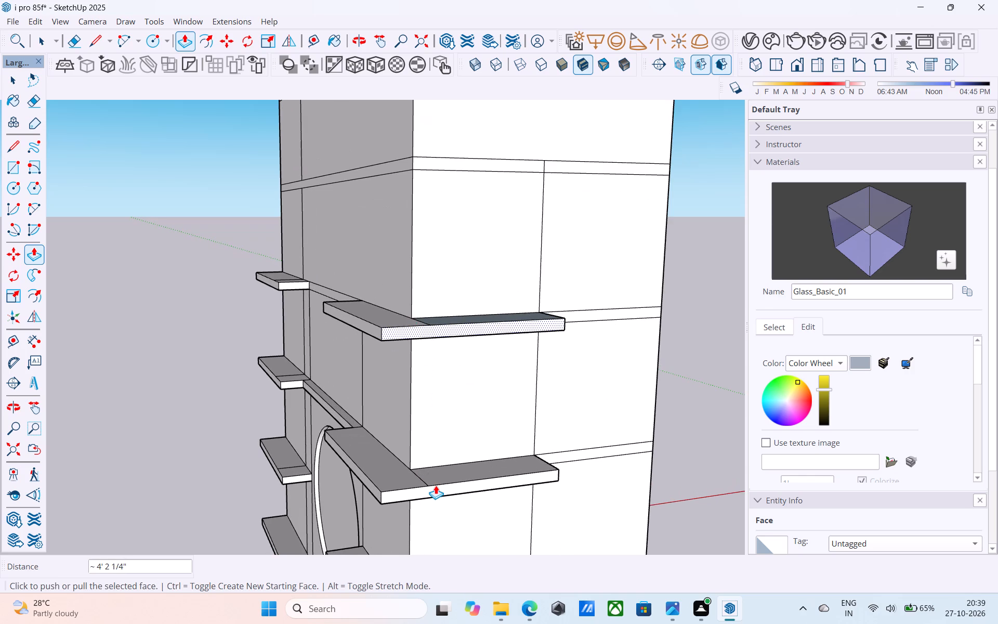
Erase the seam edge between the front and side parts on top of the new wraparound ledge.
middle_drag(436, 485, 459, 623)
scroll(454, 471, up, 5)
key(e)
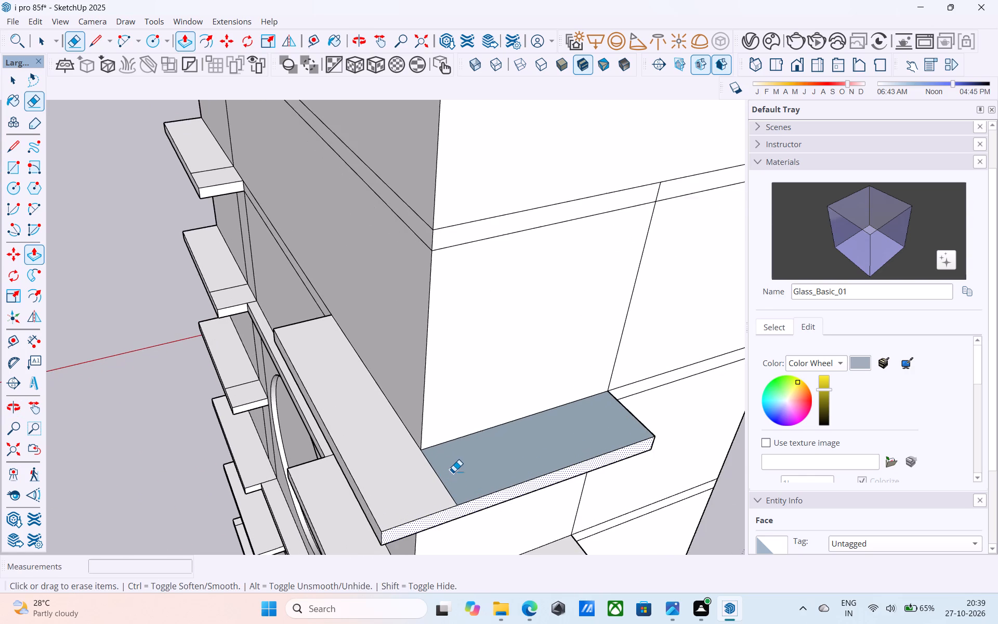
scroll(454, 472, up, 3)
drag(435, 482, 443, 480)
Reverse the merged L-shaped top face of the new wraparound ledge.
key(space)
click(443, 480)
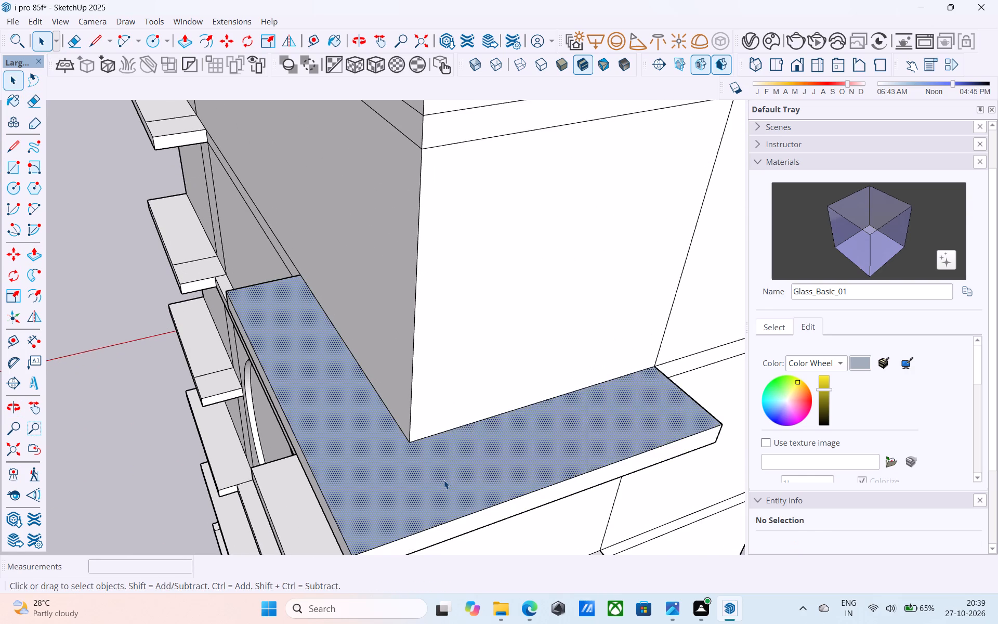
right_click(444, 480)
click(485, 361)
Examine the whole building from several angles, checking the ledges, the middle bay and the framed lower facade.
middle_drag(410, 400, 650, 344)
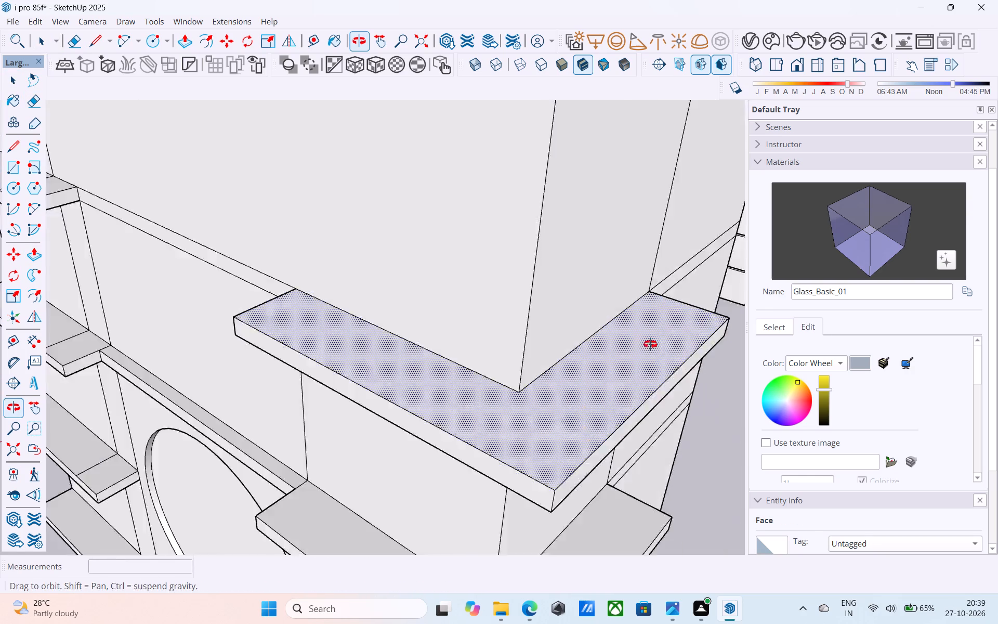
middle_drag(650, 344, 681, 339)
middle_drag(514, 364, 699, 370)
scroll(699, 370, down, 5)
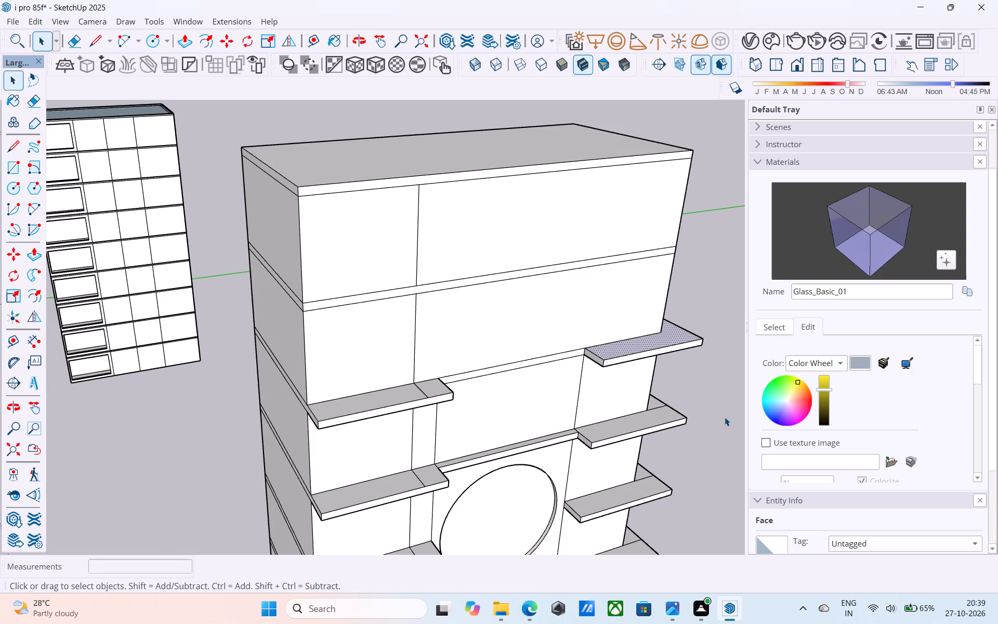
scroll(725, 417, down, 4)
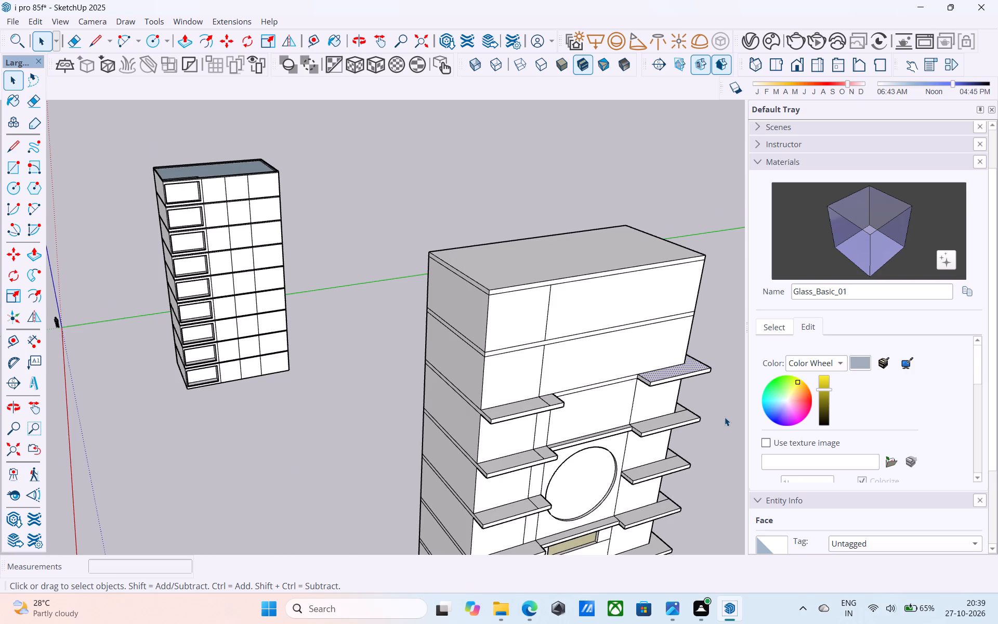
scroll(725, 417, down, 9)
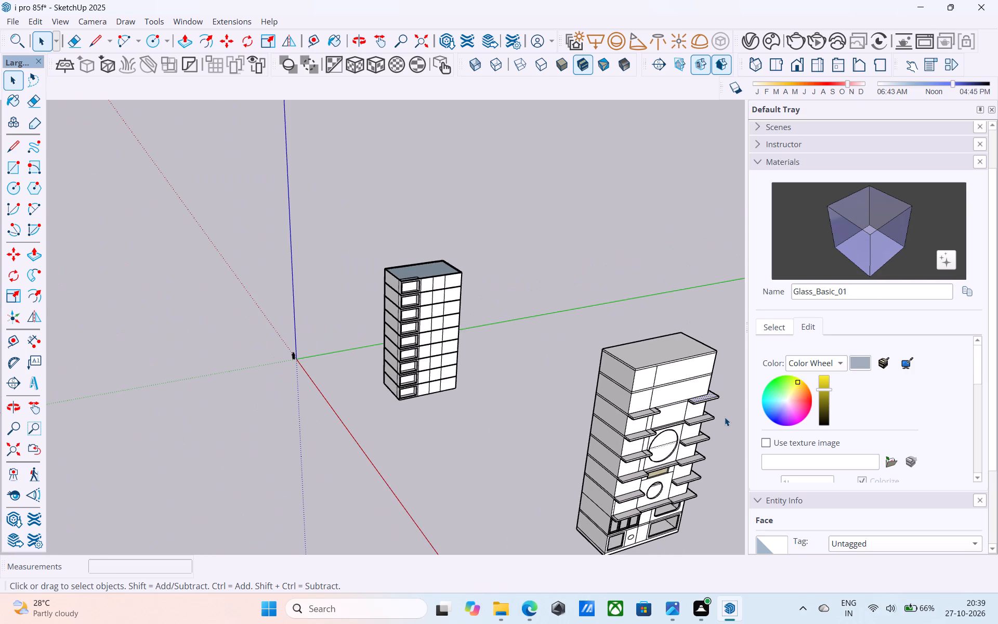
scroll(725, 417, down, 3)
middle_drag(725, 417, 570, 330)
scroll(539, 316, down, 5)
scroll(643, 396, up, 5)
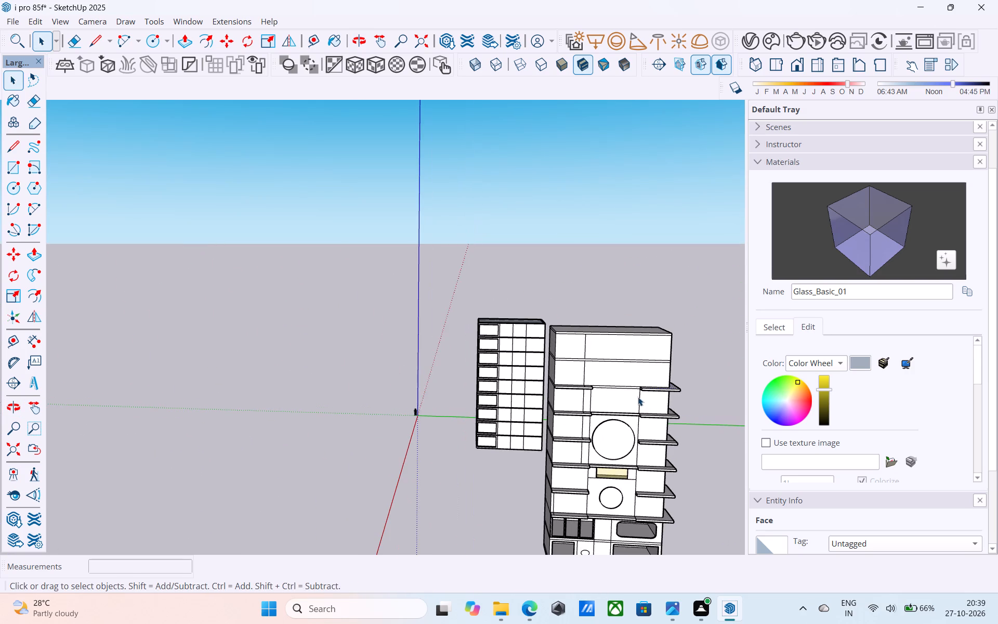
middle_drag(641, 406, 635, 406)
right_drag(636, 405, 593, 623)
drag(629, 437, 600, 616)
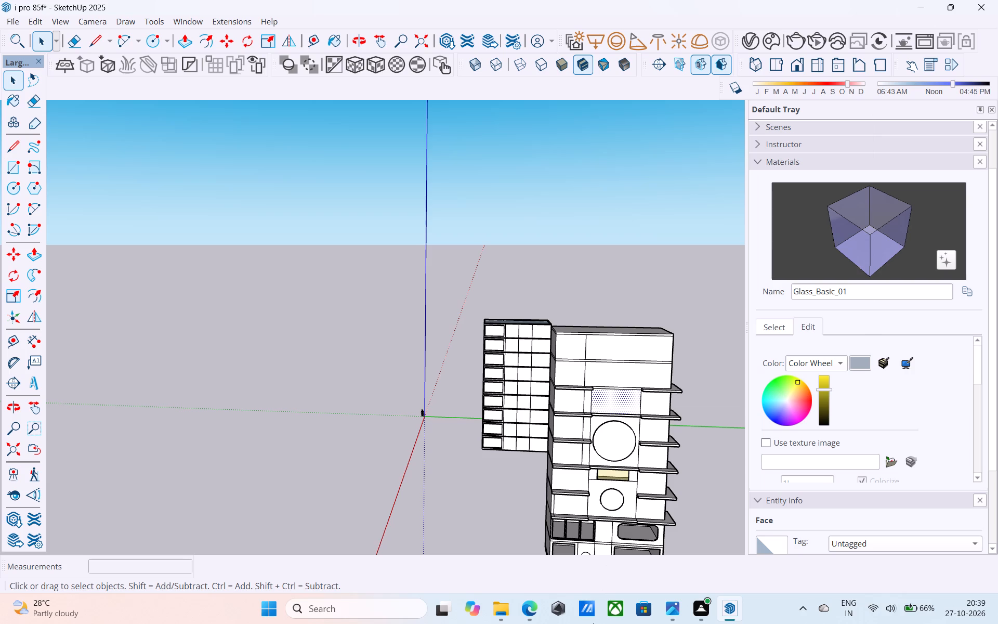
scroll(571, 565, down, 5)
middle_drag(543, 614, 521, 493)
scroll(516, 488, down, 5)
middle_drag(530, 487, 511, 462)
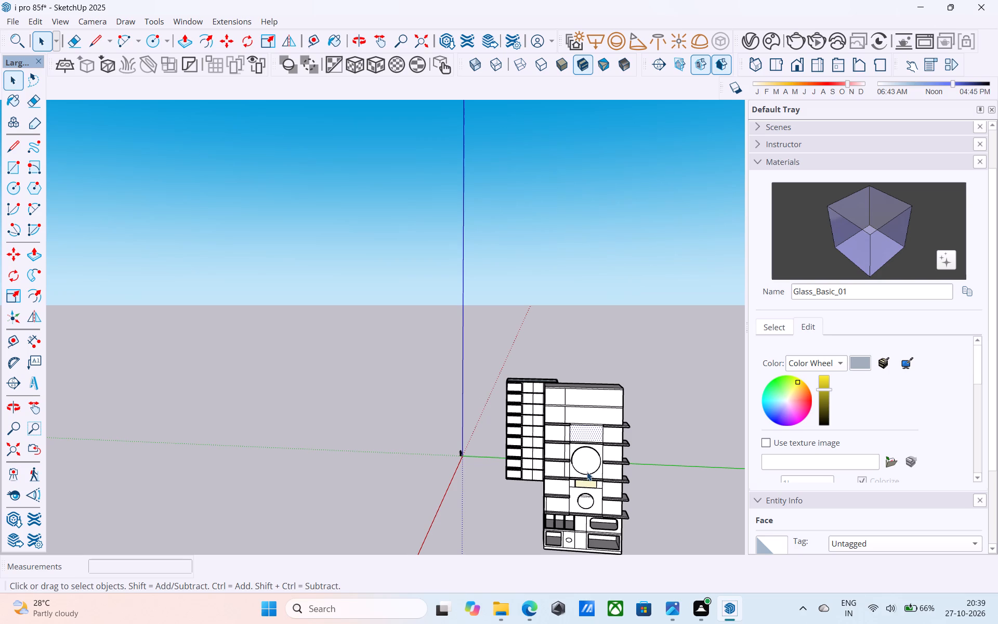
scroll(587, 472, up, 2)
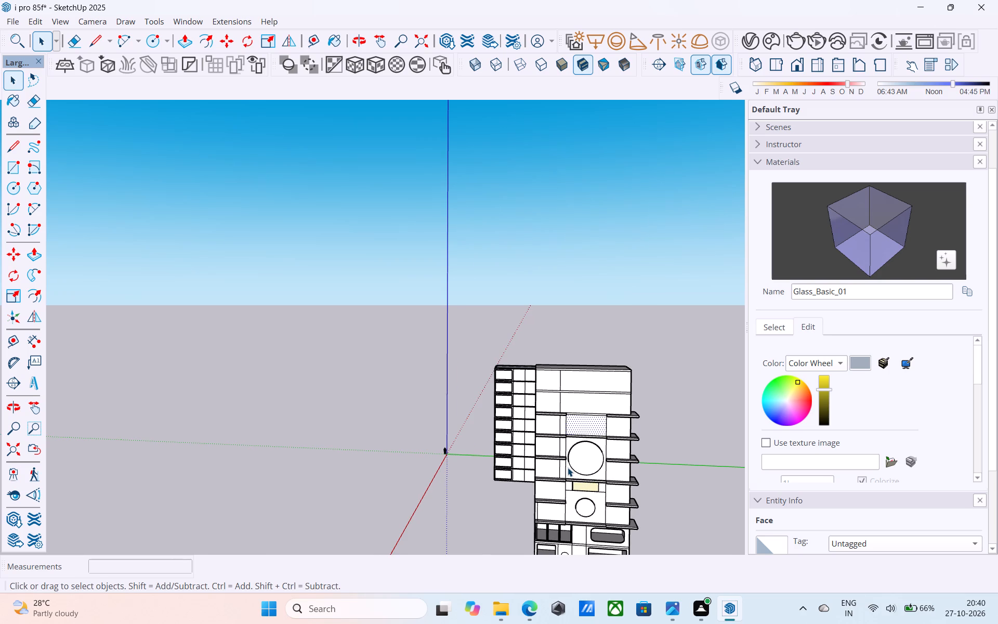
scroll(501, 228, down, 6)
middle_drag(384, 248, 363, 238)
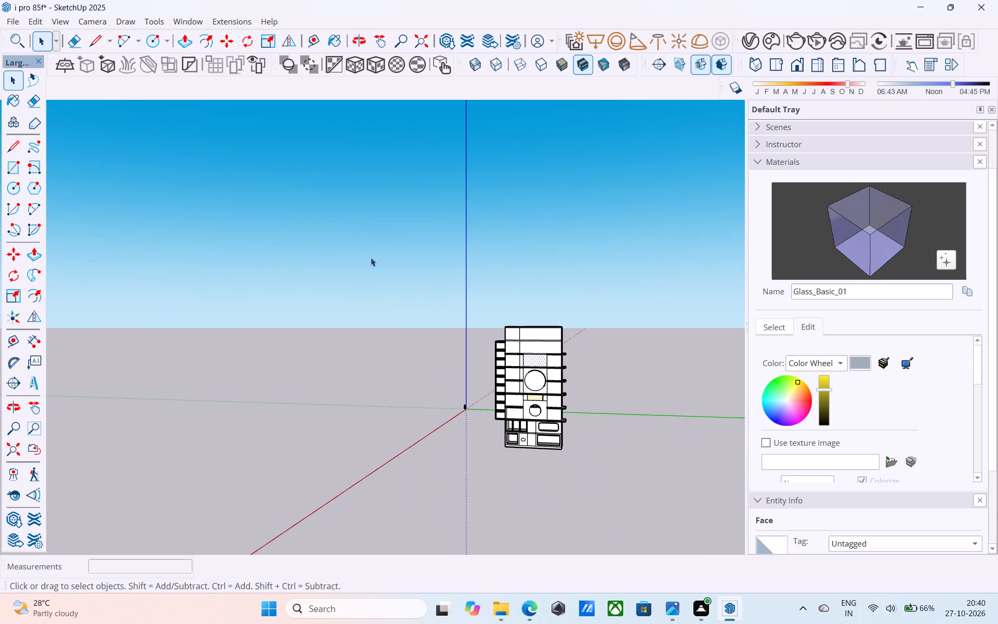
middle_drag(375, 278, 339, 244)
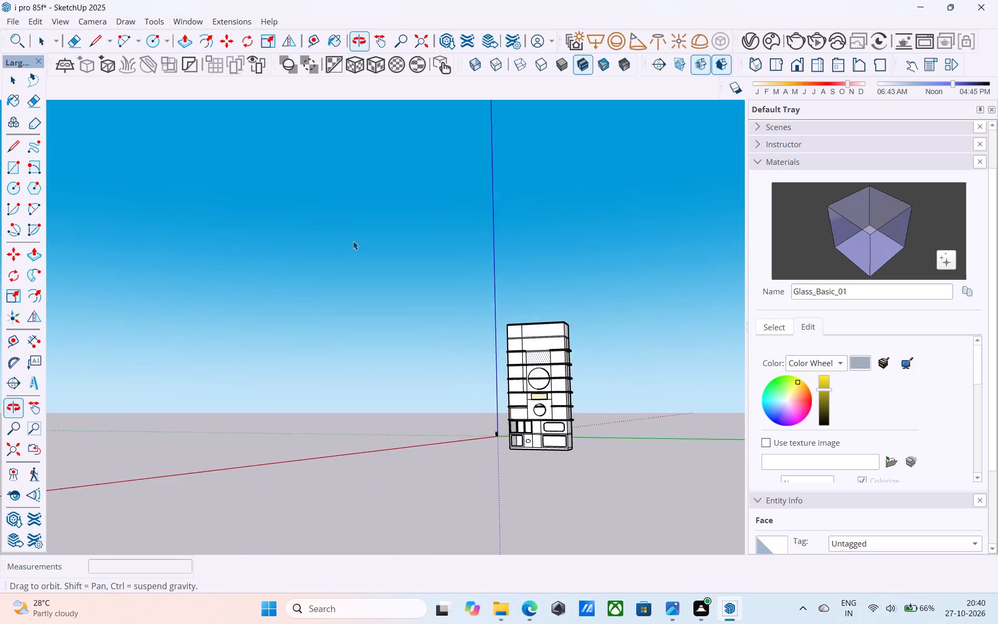
scroll(358, 236, down, 4)
middle_drag(494, 324, 429, 417)
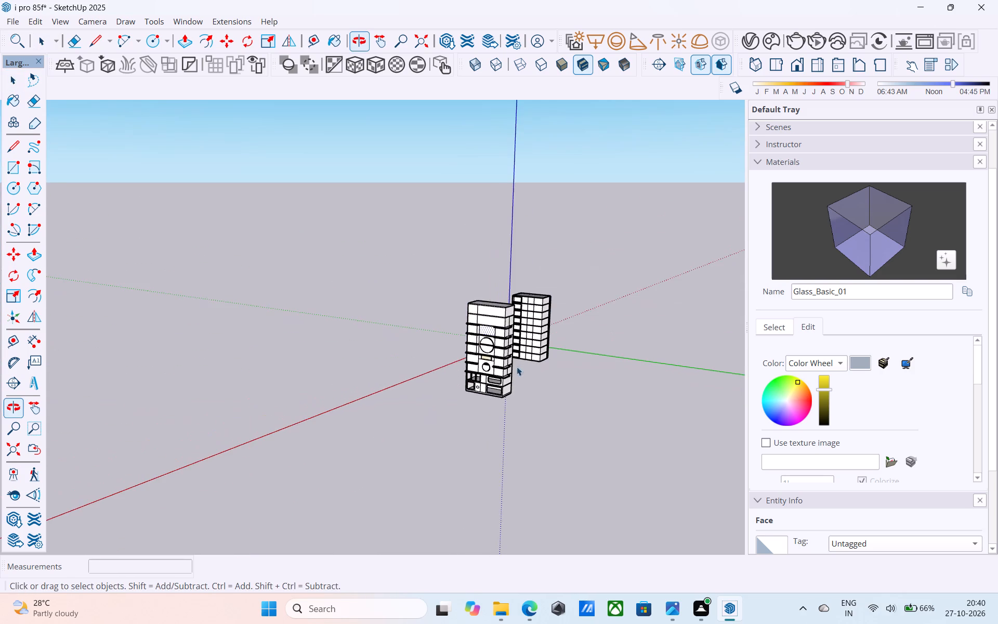
scroll(527, 342, up, 4)
middle_drag(490, 347, 429, 341)
scroll(430, 288, up, 2)
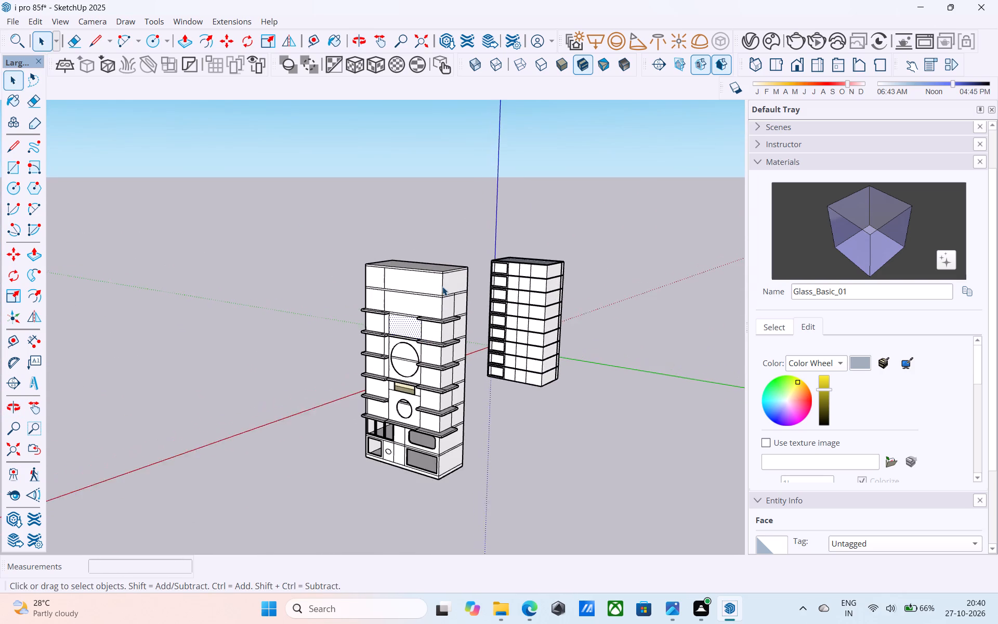
scroll(442, 287, up, 2)
middle_drag(436, 330, 448, 354)
scroll(415, 321, up, 5)
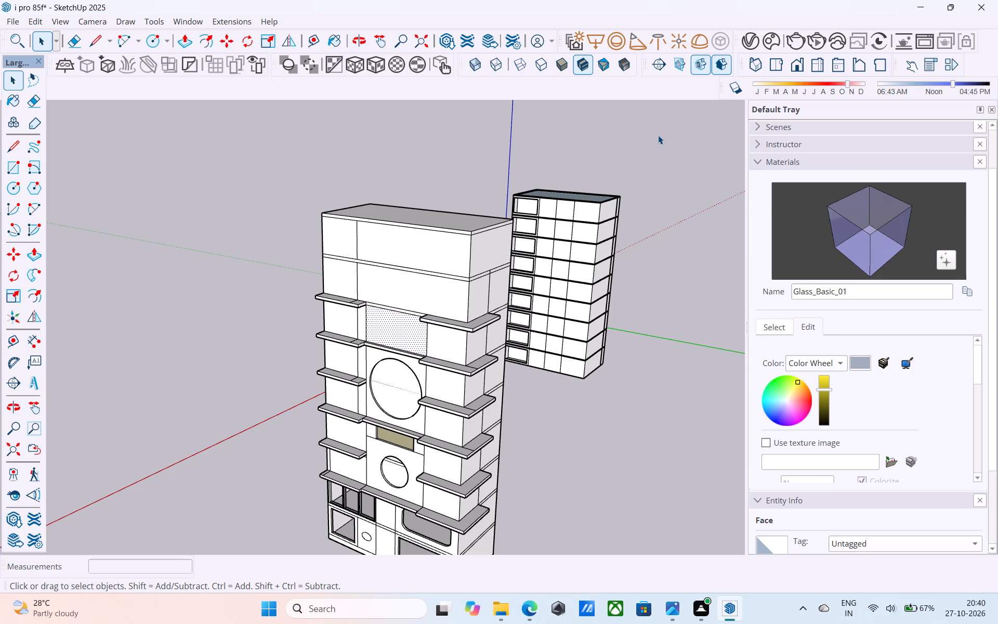
scroll(658, 135, down, 3)
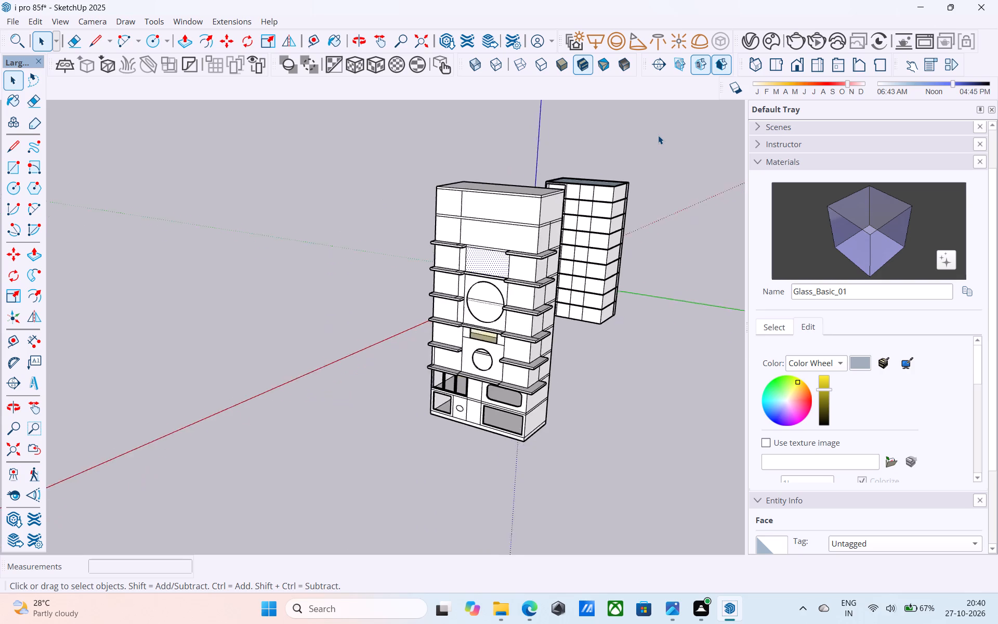
scroll(658, 135, down, 3)
middle_drag(657, 140, 670, 188)
middle_drag(447, 227, 652, 257)
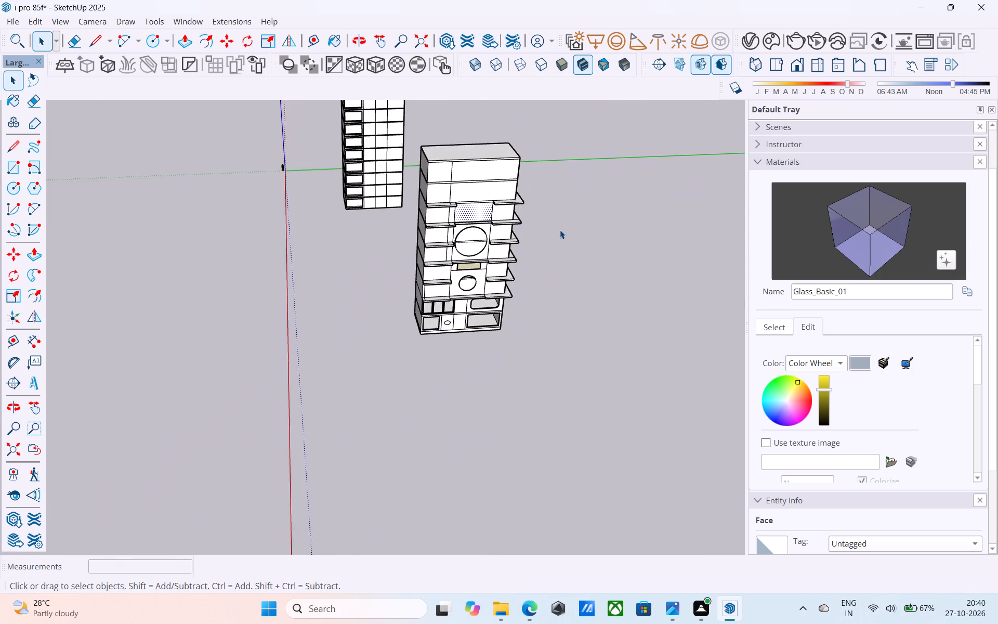
scroll(555, 227, up, 4)
scroll(539, 223, down, 4)
middle_drag(539, 223, 515, 261)
scroll(464, 257, up, 11)
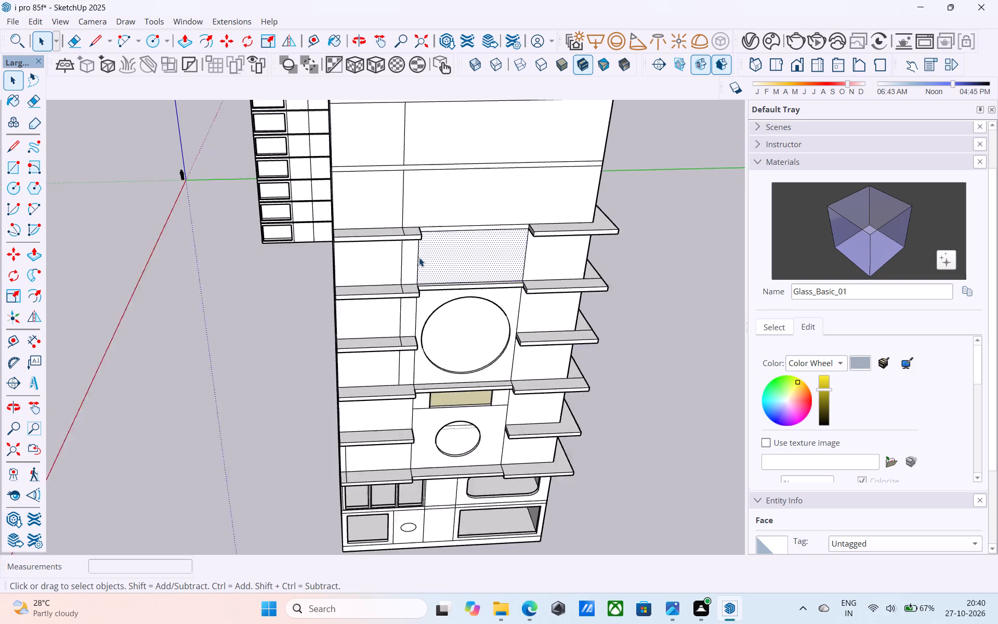
scroll(418, 257, down, 4)
shift+middle_drag(418, 257, 566, 52)
scroll(456, 303, up, 5)
middle_drag(432, 331, 456, 400)
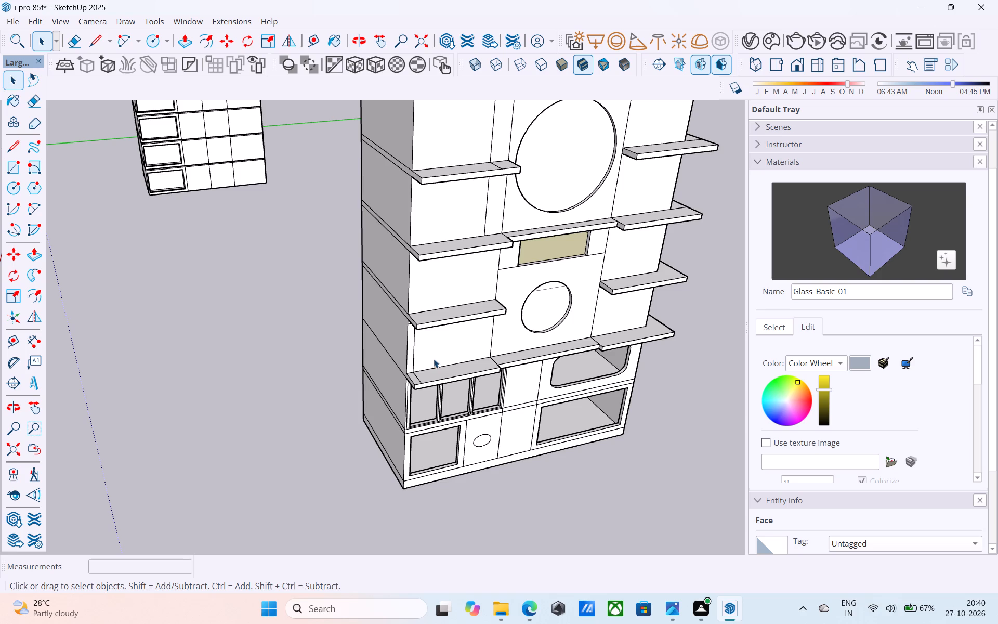
middle_drag(434, 359, 434, 288)
scroll(564, 243, up, 3)
scroll(562, 242, down, 3)
shift+middle_drag(559, 245, 469, 394)
scroll(479, 285, down, 4)
middle_drag(483, 273, 478, 400)
scroll(467, 298, up, 2)
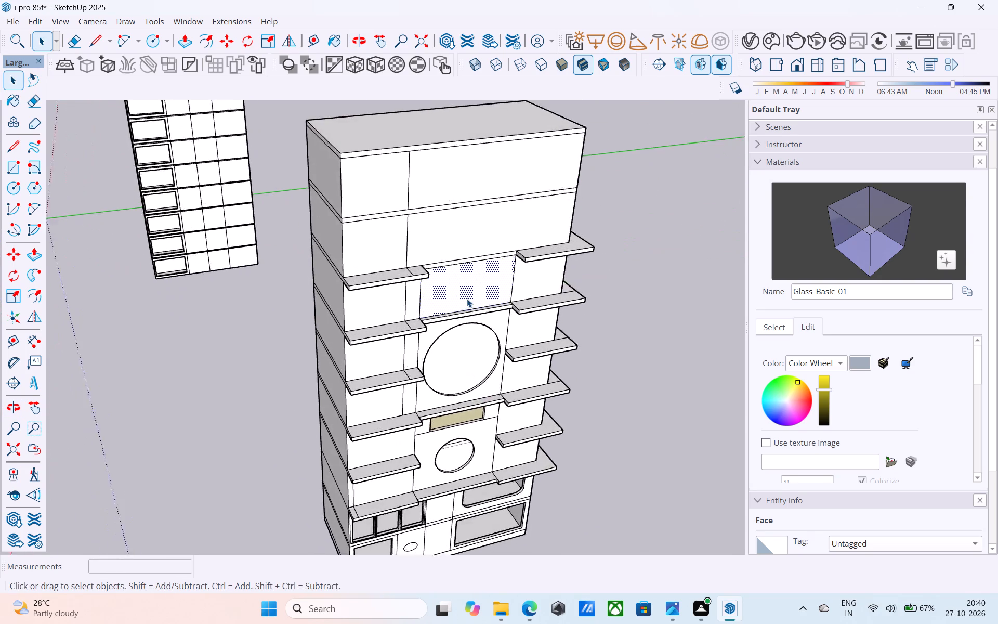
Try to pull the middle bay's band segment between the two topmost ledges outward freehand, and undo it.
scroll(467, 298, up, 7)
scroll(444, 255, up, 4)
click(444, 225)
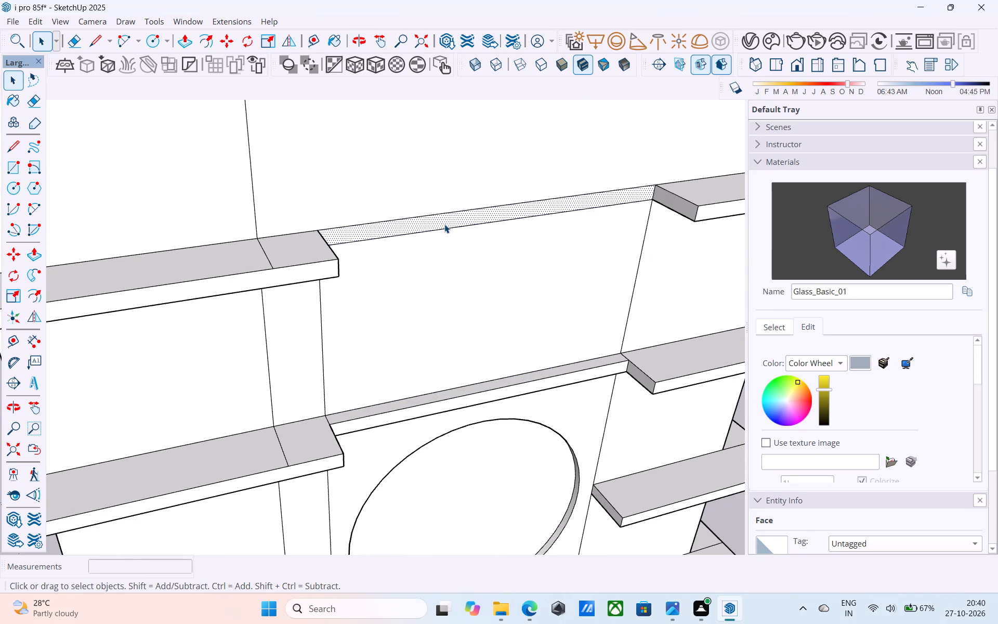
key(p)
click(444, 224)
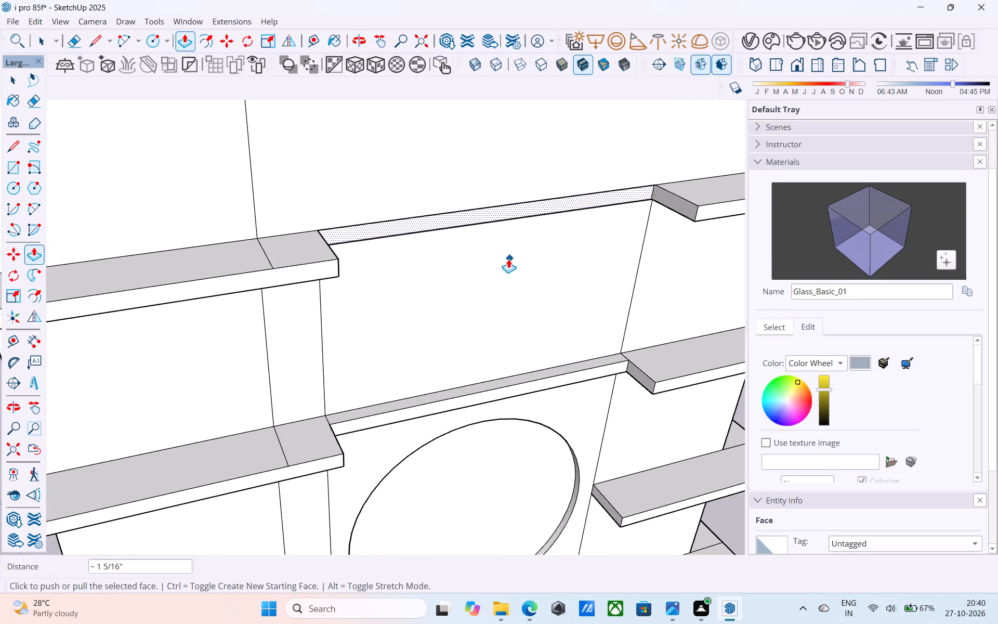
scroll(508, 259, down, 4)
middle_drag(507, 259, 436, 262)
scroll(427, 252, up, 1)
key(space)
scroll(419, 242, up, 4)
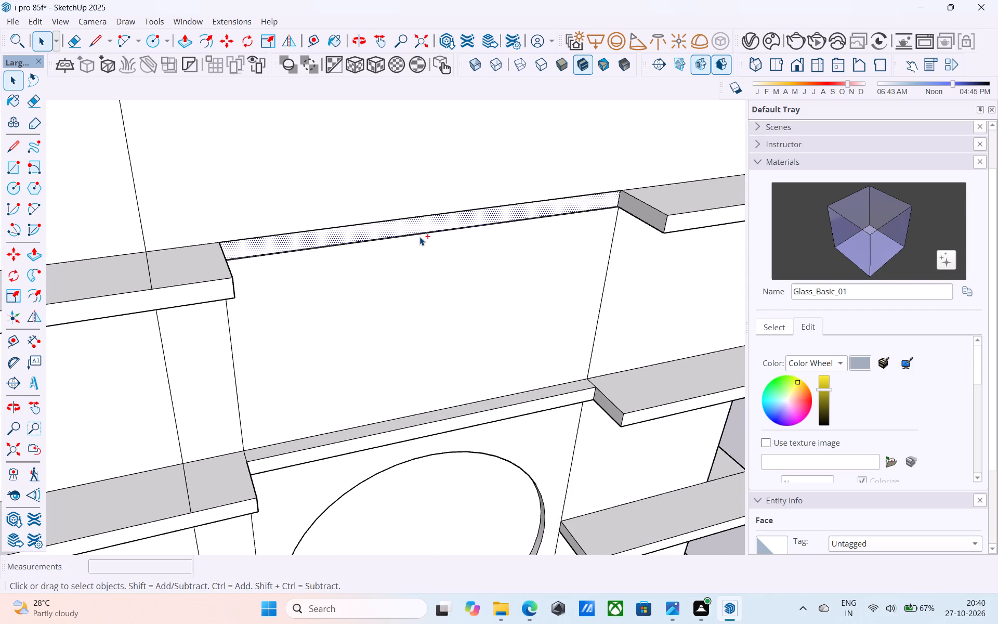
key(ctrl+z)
Pull the middle bay's band segment between the two topmost ledges outward 2'.
click(413, 227)
key(p)
click(413, 227)
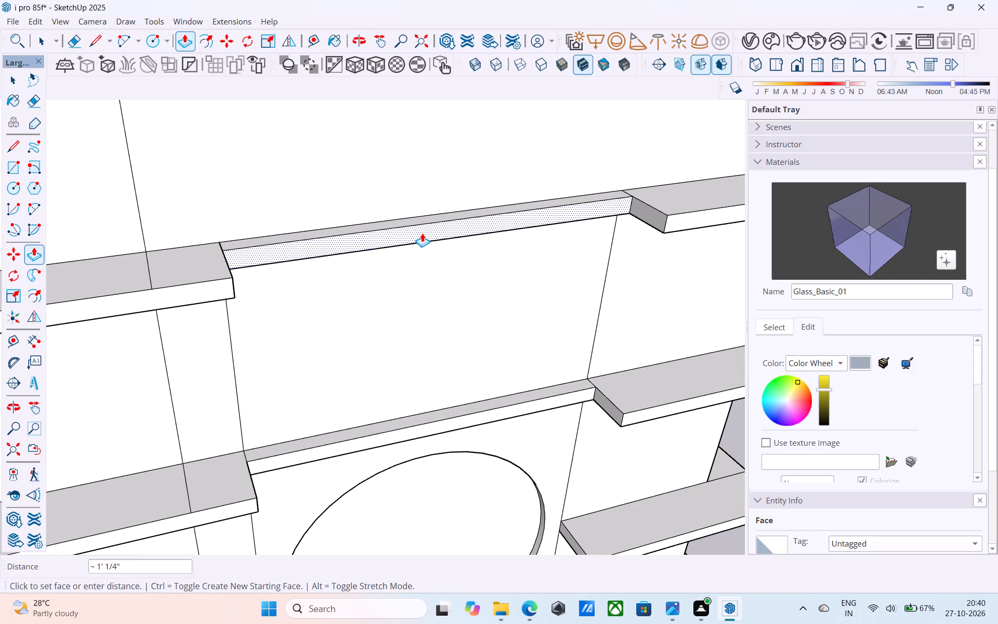
text(2')
key(Return)
key(space)
scroll(419, 233, down, 2)
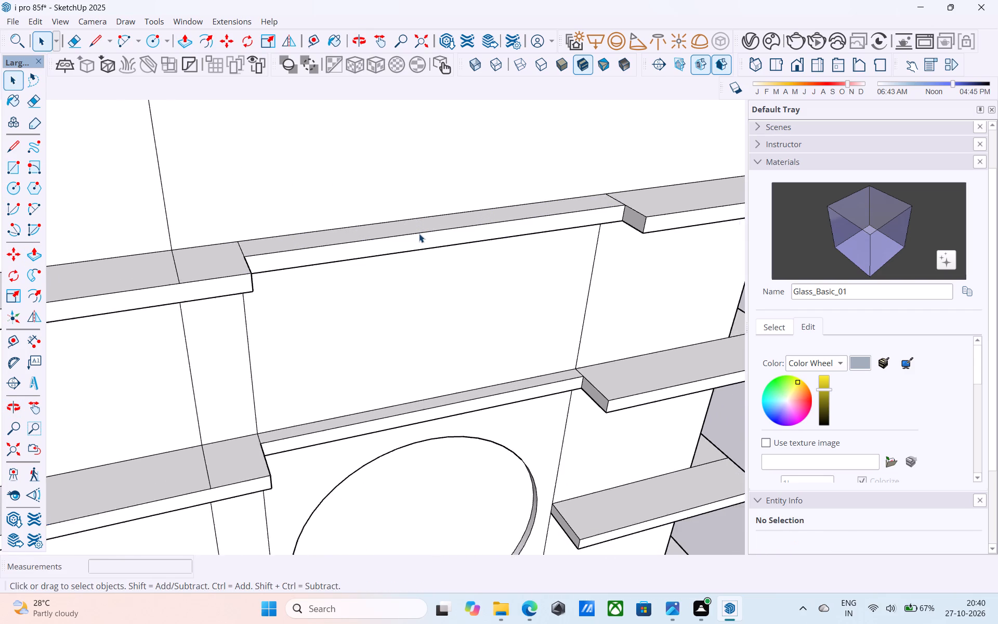
scroll(419, 233, down, 2)
middle_drag(419, 233, 412, 264)
shift+middle_drag(397, 292, 371, 178)
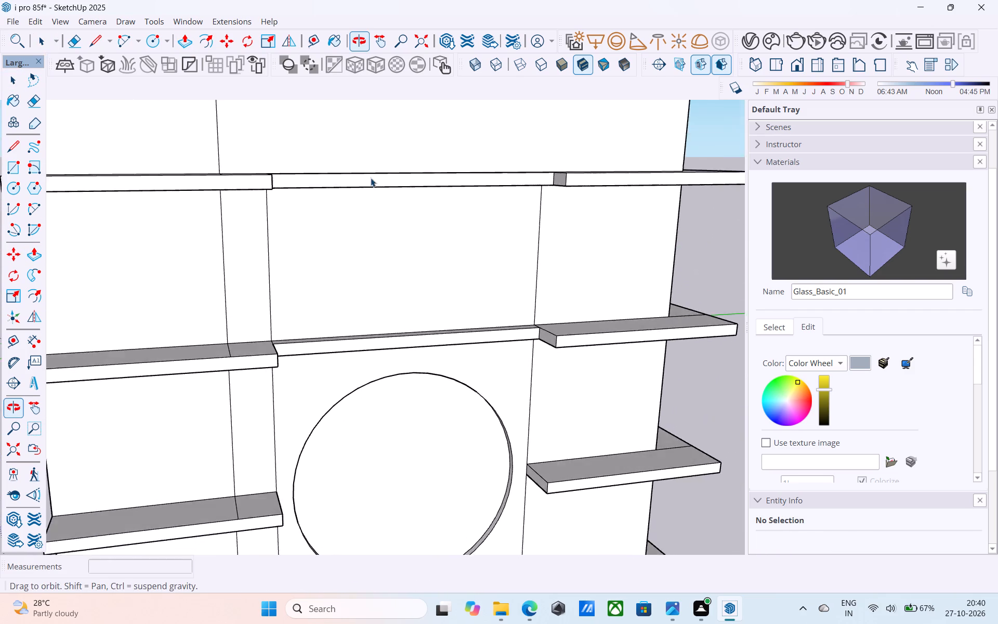
Save the model.
shift+middle_drag(371, 178, 372, 179)
scroll(369, 171, down, 6)
shift+middle_drag(367, 180, 488, 236)
shift+middle_drag(404, 308, 426, 281)
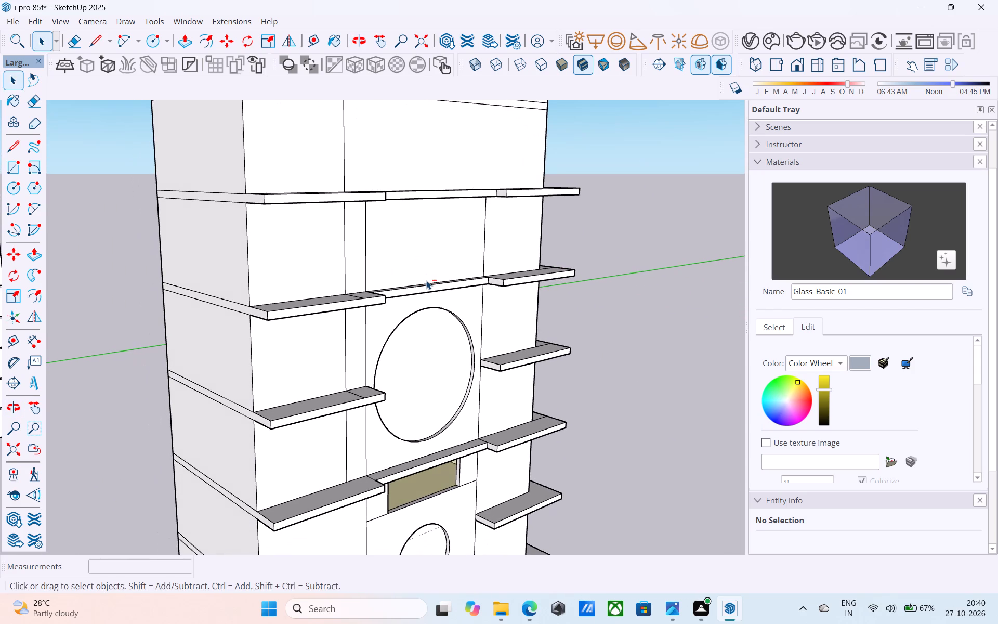
key(ctrl+s)
Examine the whole building from several angles, checking the ledges and the still undivided upper storeys.
scroll(422, 284, up, 1)
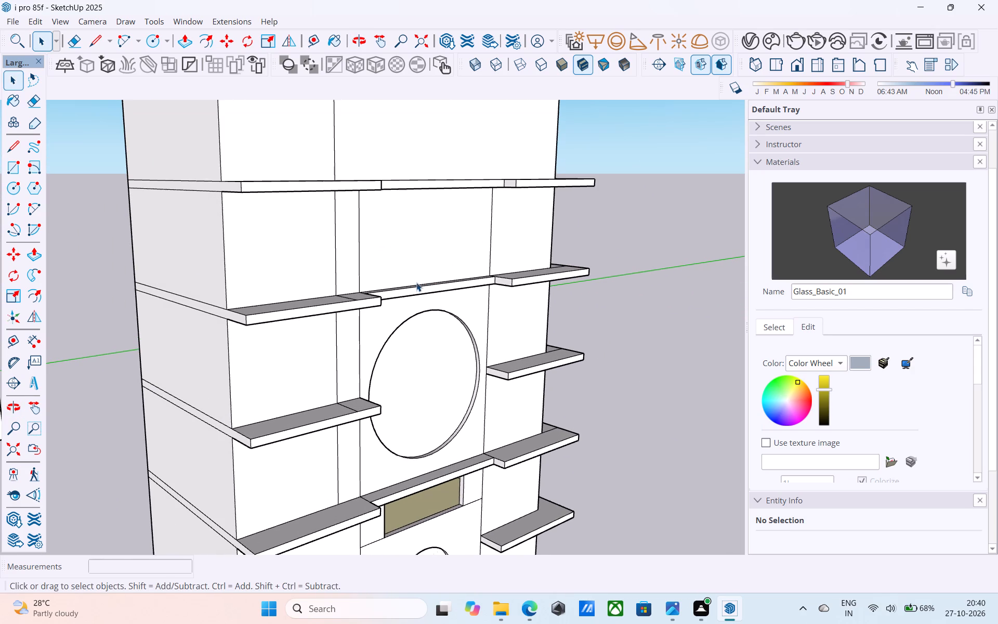
scroll(220, 288, down, 7)
middle_drag(220, 288, 227, 205)
scroll(227, 212, down, 5)
middle_drag(253, 240, 112, 457)
scroll(289, 304, up, 5)
scroll(289, 304, down, 5)
shift+middle_click(289, 304)
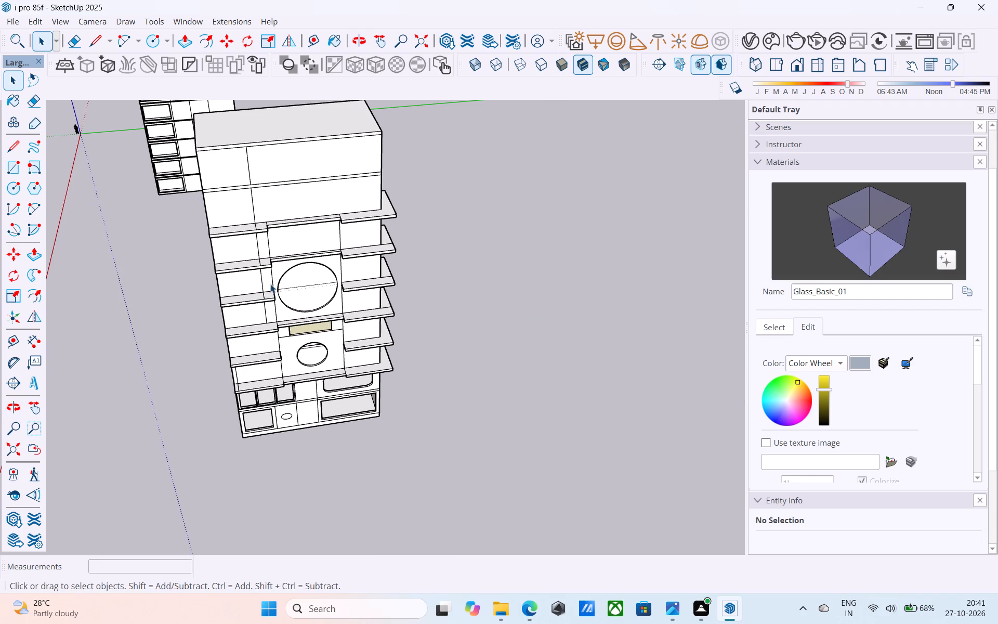
middle_drag(257, 258, 232, 205)
middle_drag(298, 342, 301, 306)
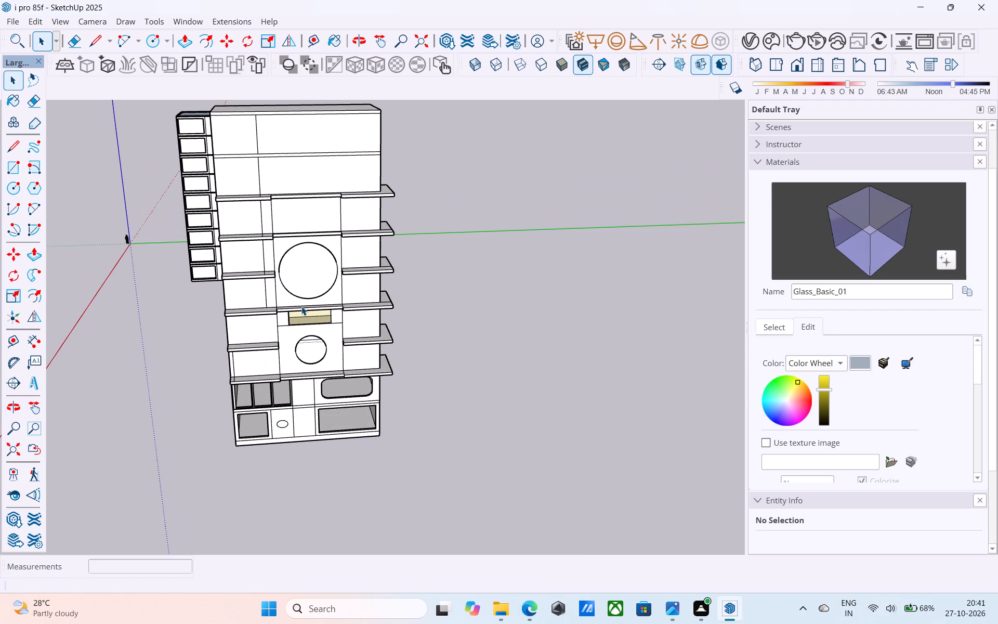
scroll(289, 291, down, 4)
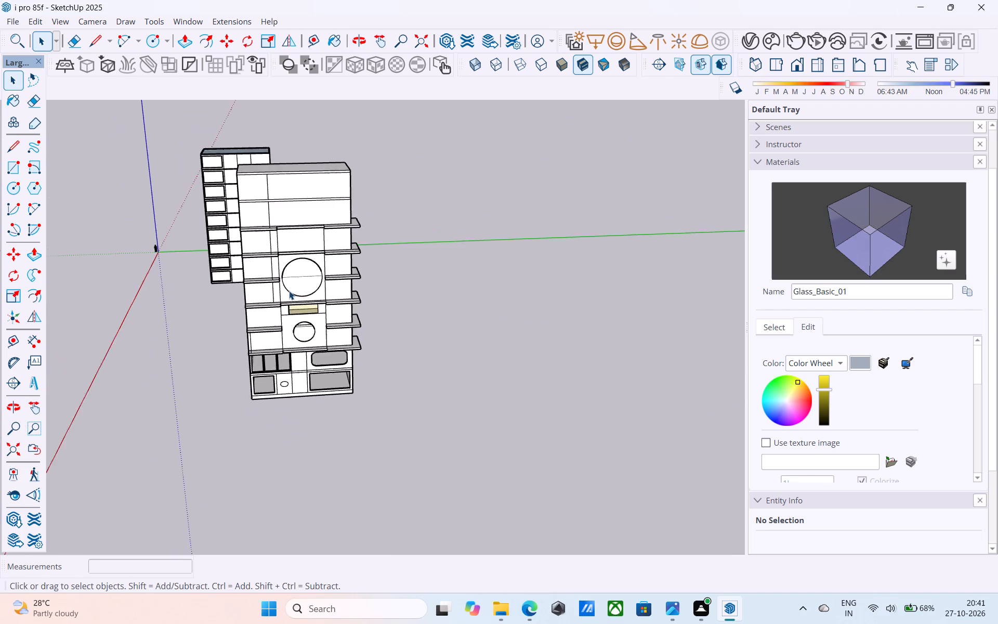
scroll(289, 291, down, 1)
middle_drag(291, 306, 291, 327)
scroll(296, 229, up, 5)
scroll(296, 229, down, 1)
shift+middle_drag(296, 229, 302, 304)
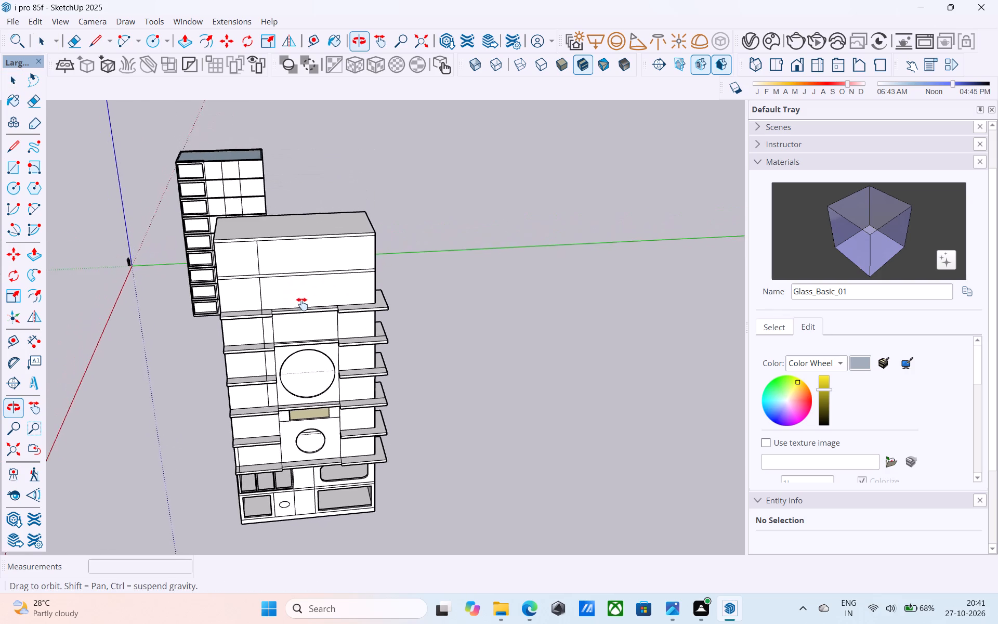
shift+middle_drag(302, 304, 315, 335)
Draw two 26' vertical lines from the topmost ledge to the roof edge, extending both sides of the middle bay.
scroll(298, 303, up, 4)
shift+middle_drag(287, 335, 315, 345)
scroll(311, 353, up, 4)
key(l)
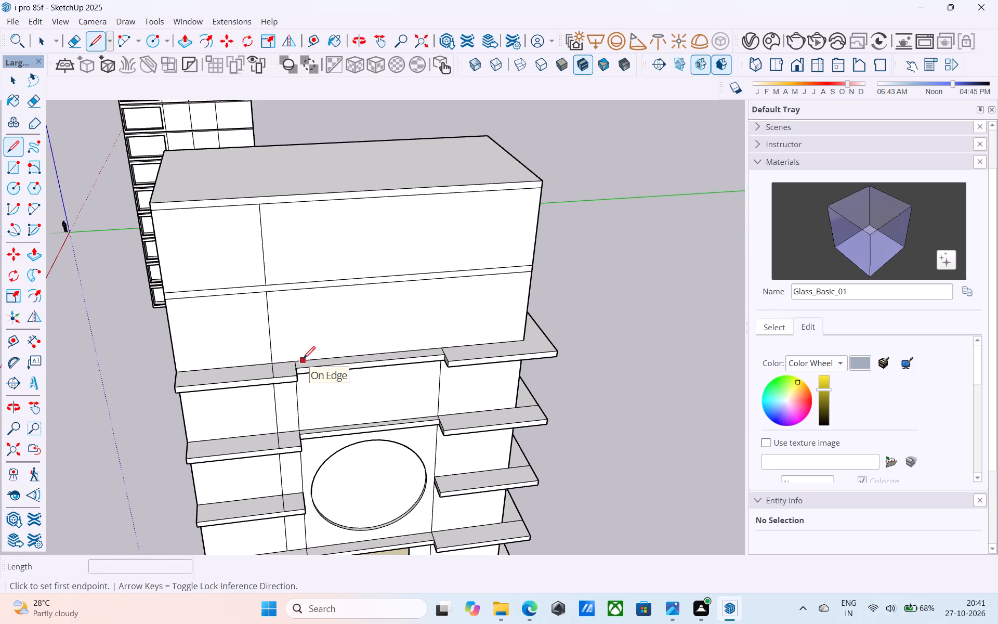
click(298, 360)
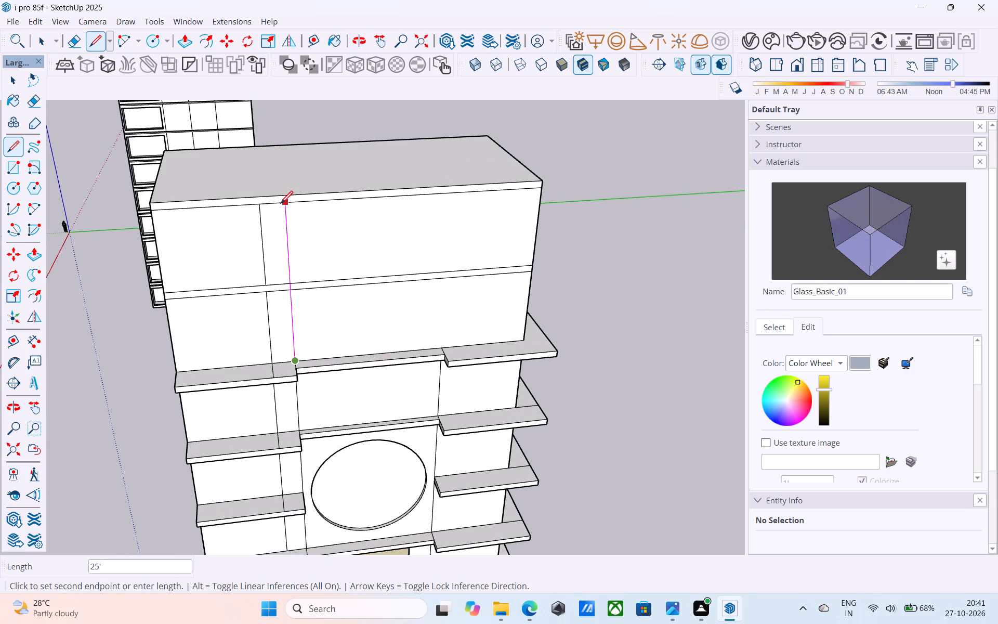
scroll(287, 200, up, 7)
click(284, 190)
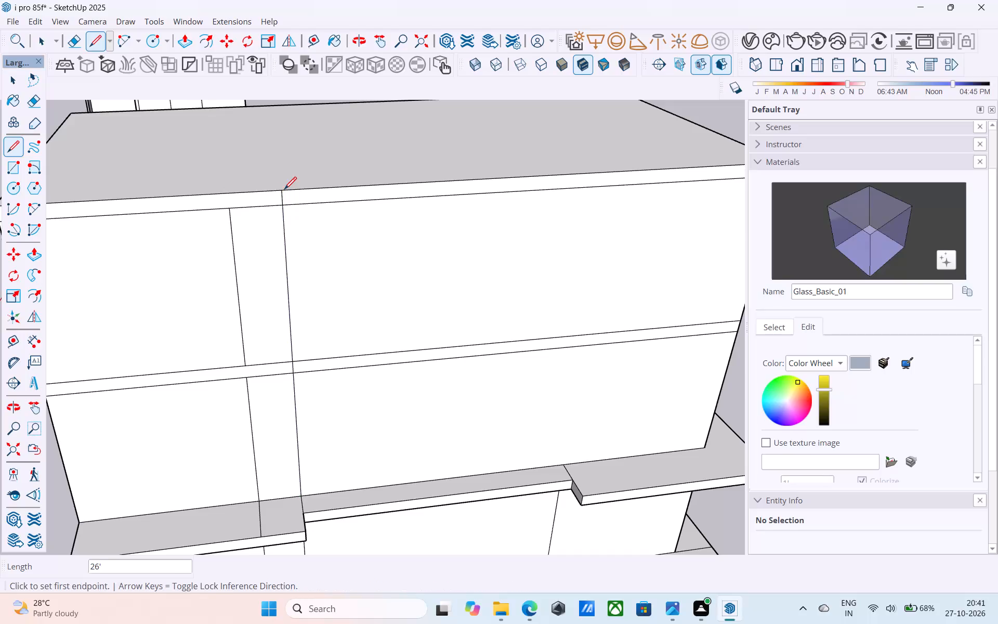
click(569, 464)
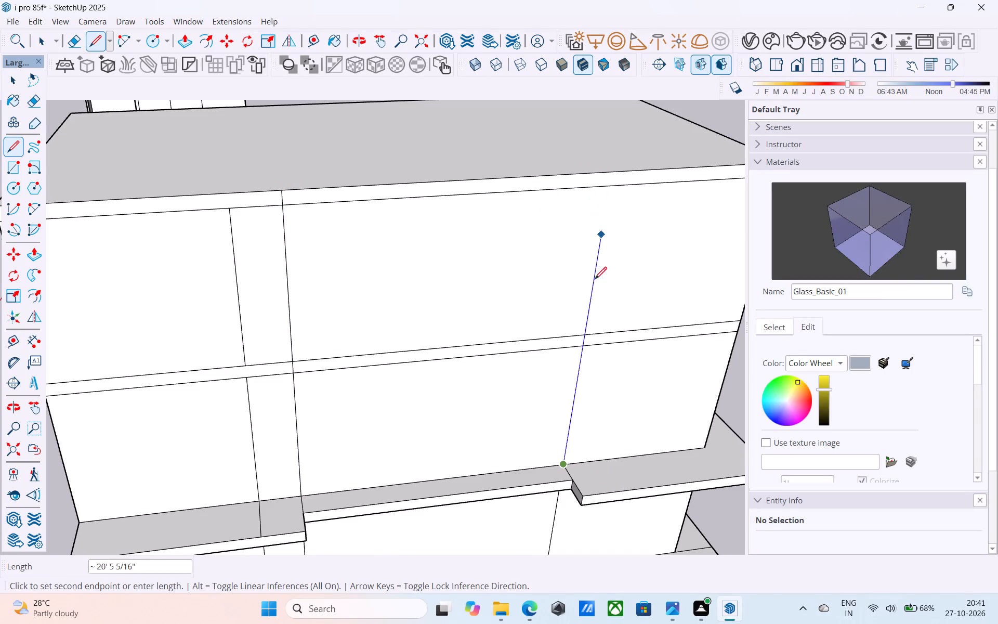
click(611, 173)
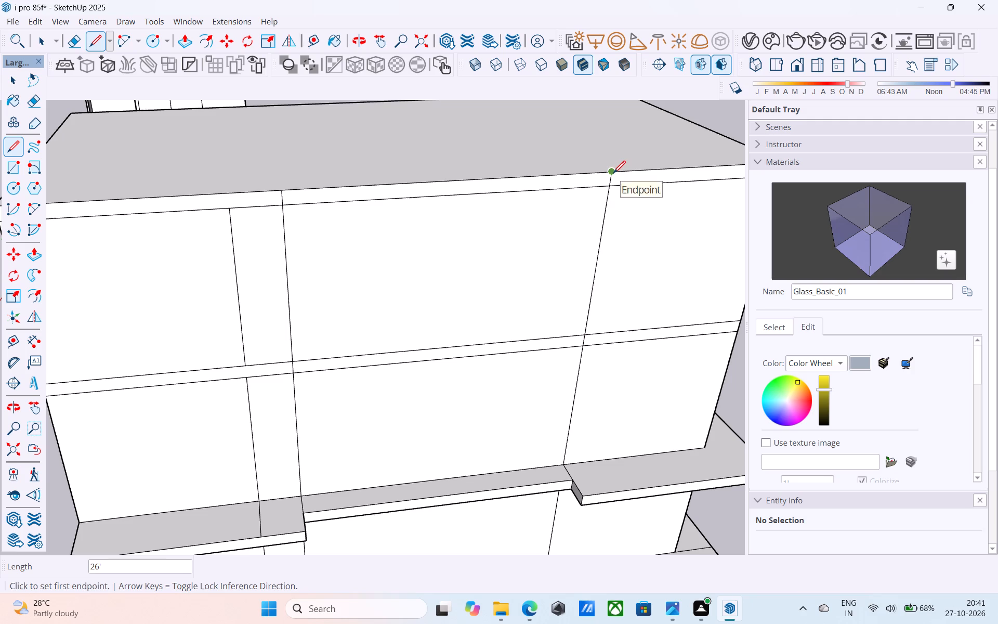
Erase the two horizontal band lines crossing the middle bay above the topmost ledge.
scroll(551, 246, down, 1)
scroll(483, 281, down, 2)
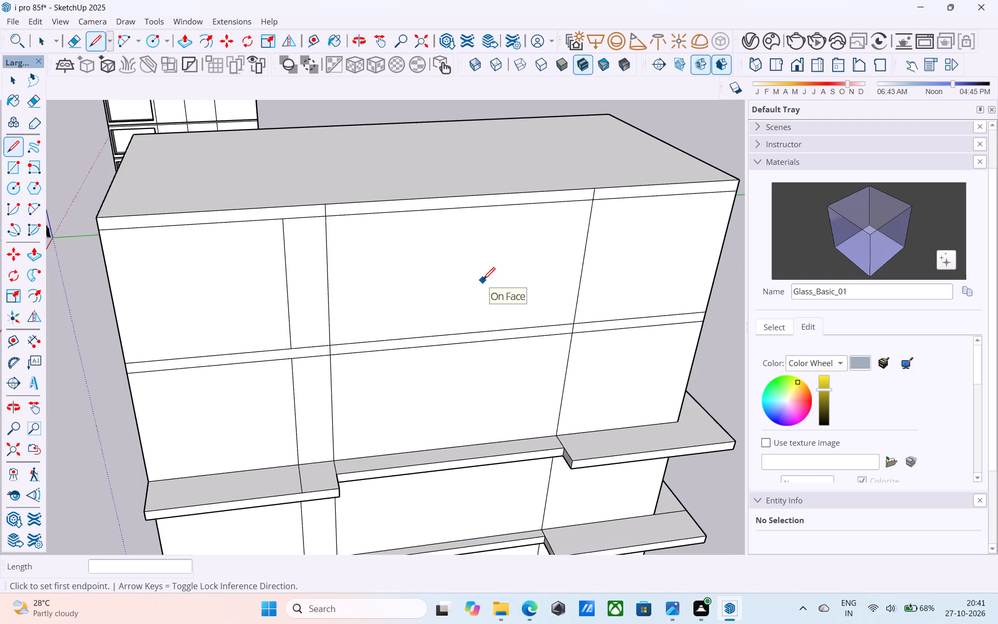
scroll(483, 281, down, 2)
middle_drag(481, 287, 464, 214)
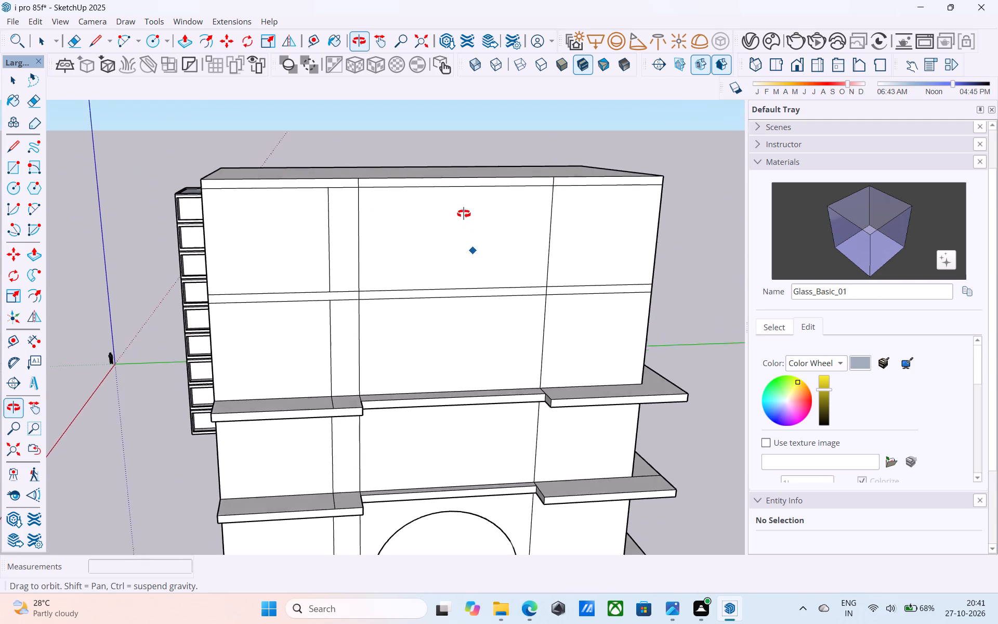
middle_drag(464, 214, 463, 206)
shift+middle_drag(462, 207, 455, 234)
key(e)
drag(391, 294, 394, 328)
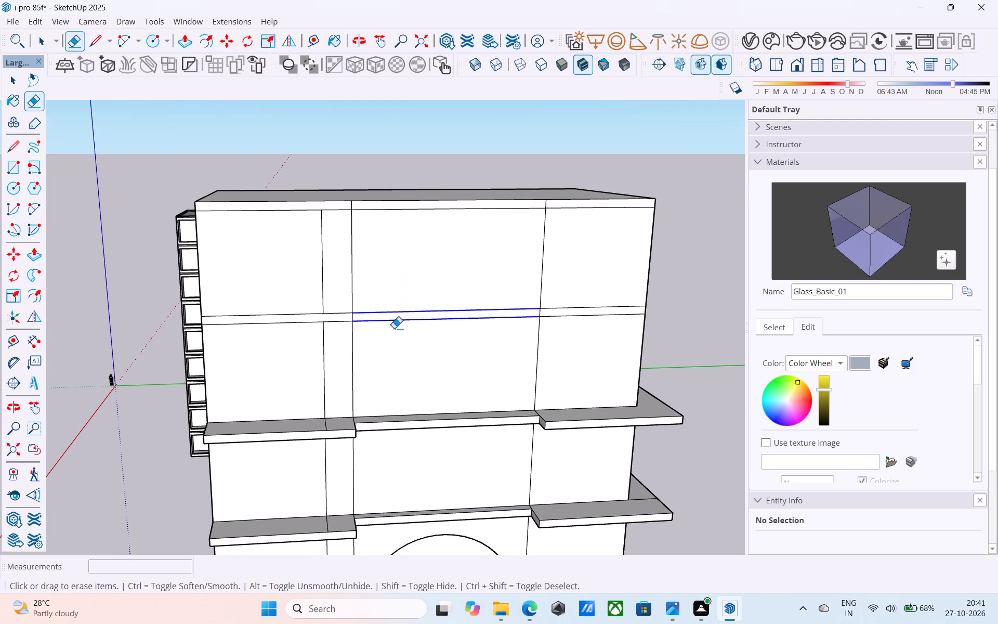
drag(394, 328, 407, 375)
scroll(410, 362, down, 2)
middle_drag(410, 362, 410, 321)
key(space)
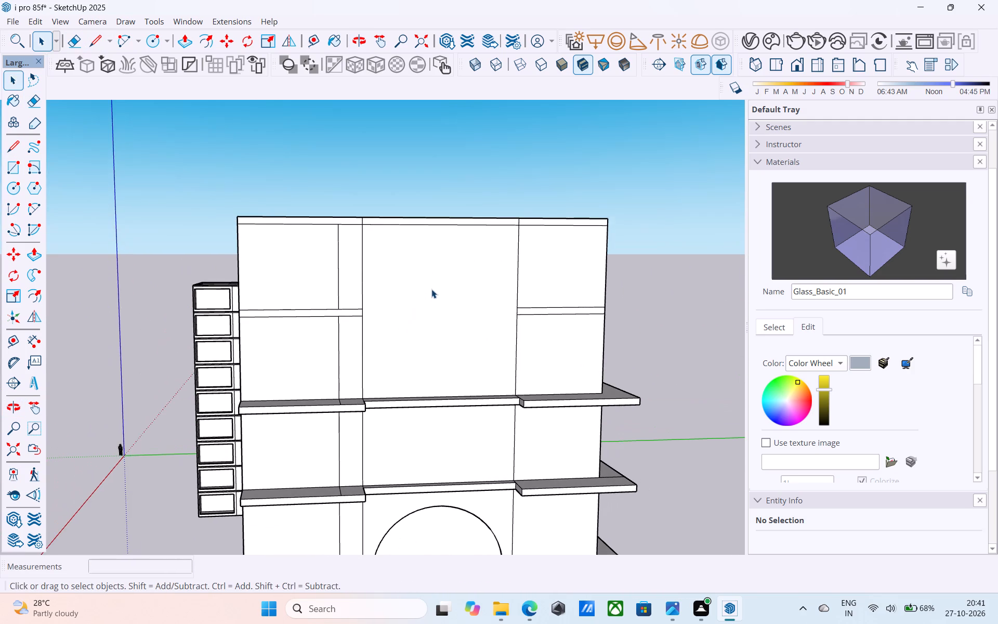
Draw a 25' vertical centre line down the top middle panel, with a horizontal tick about 2' 10" long at its midpoint.
scroll(431, 289, up, 1)
key(l)
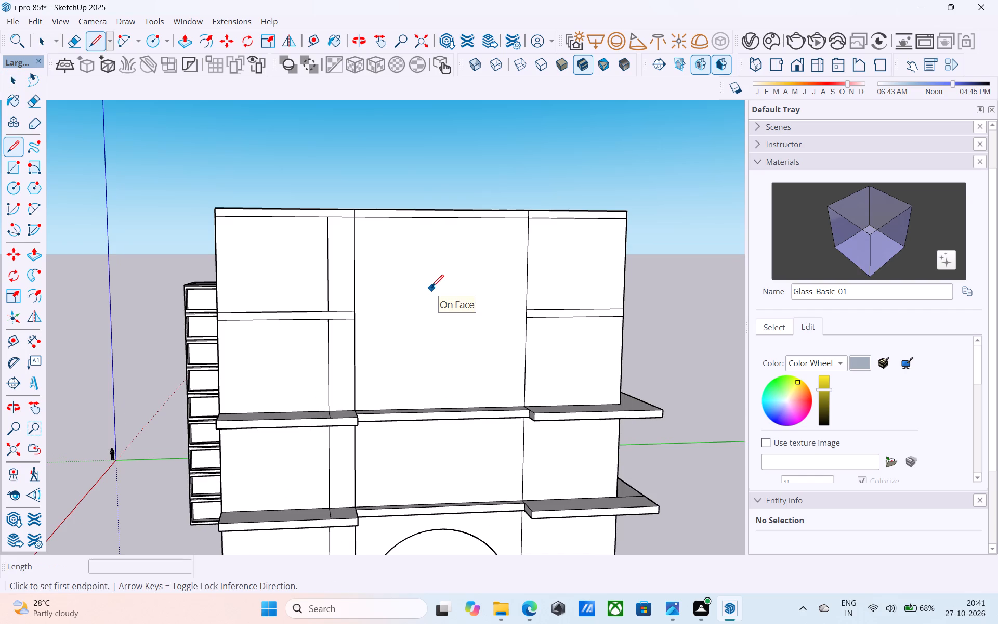
middle_drag(437, 241, 435, 253)
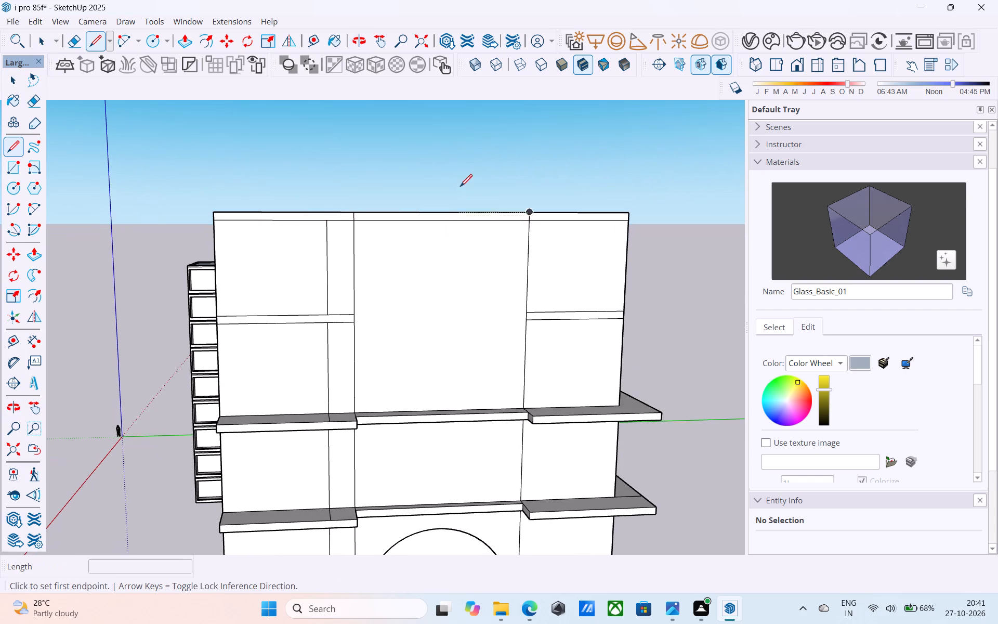
middle_drag(448, 201, 444, 262)
scroll(442, 259, up, 6)
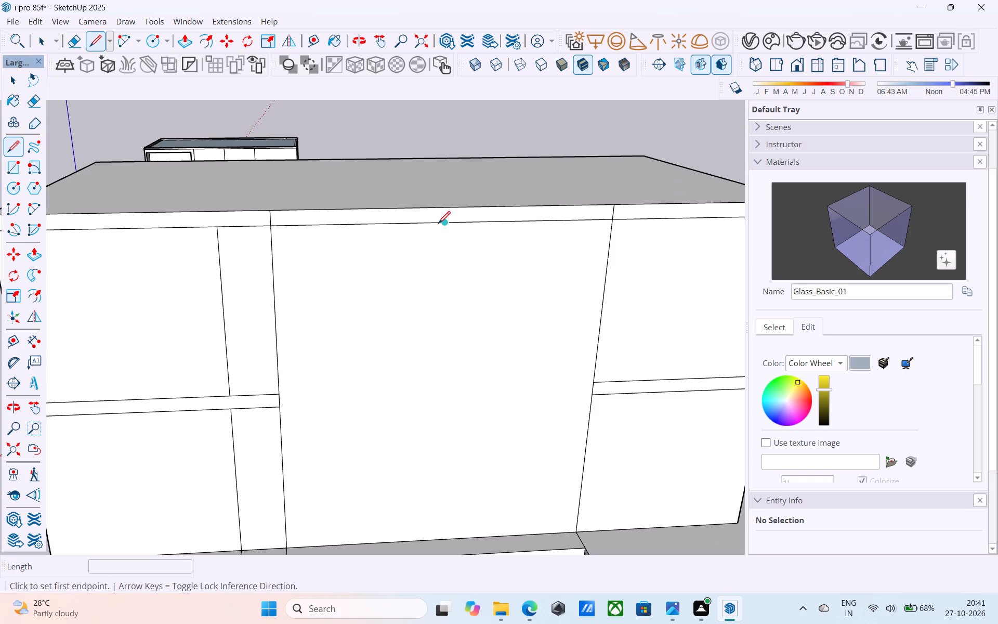
click(442, 223)
scroll(442, 221, down, 4)
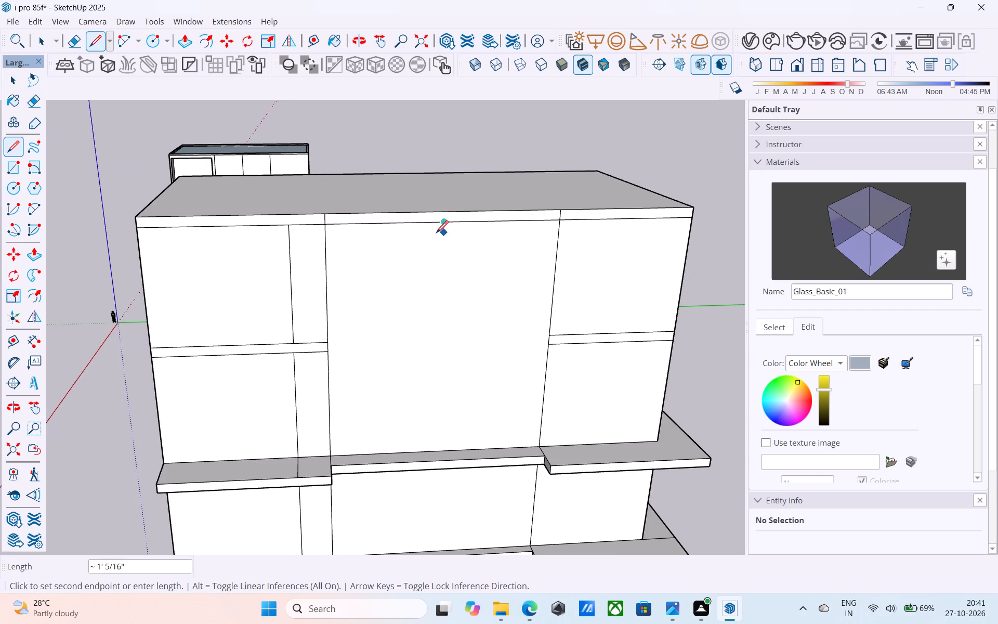
click(435, 449)
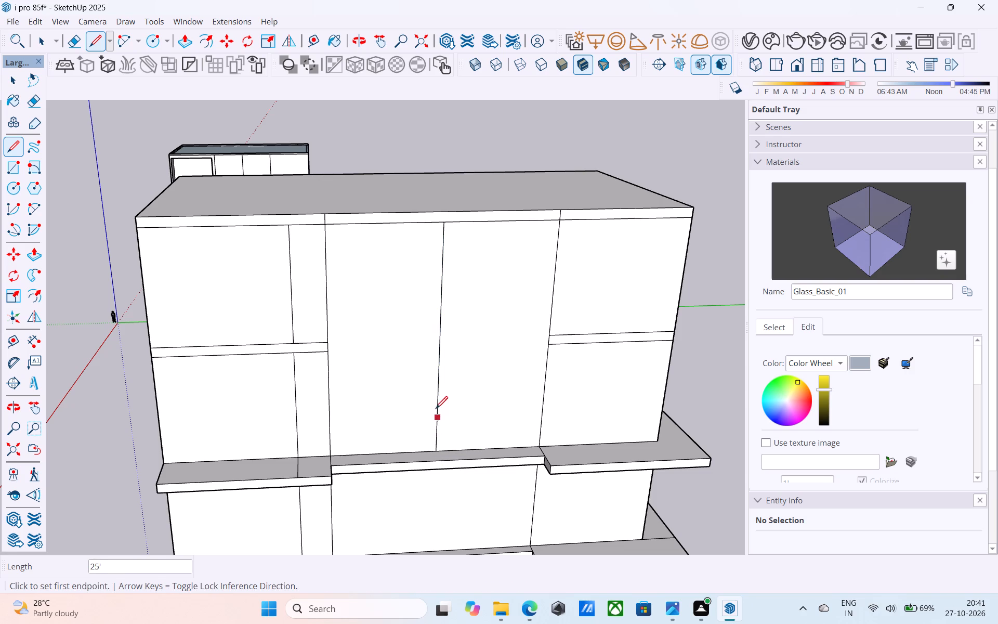
click(439, 341)
click(467, 338)
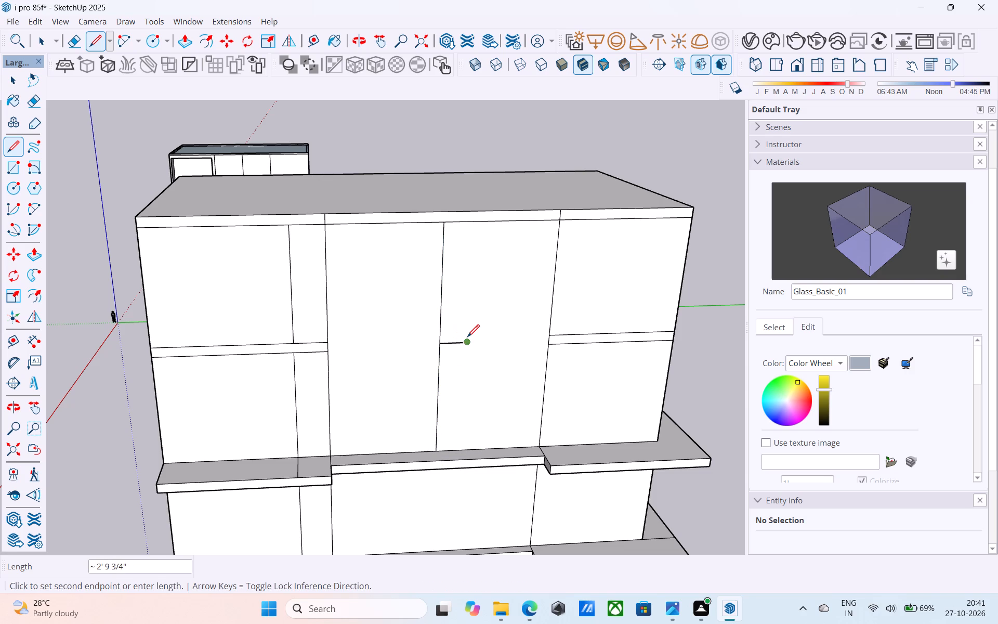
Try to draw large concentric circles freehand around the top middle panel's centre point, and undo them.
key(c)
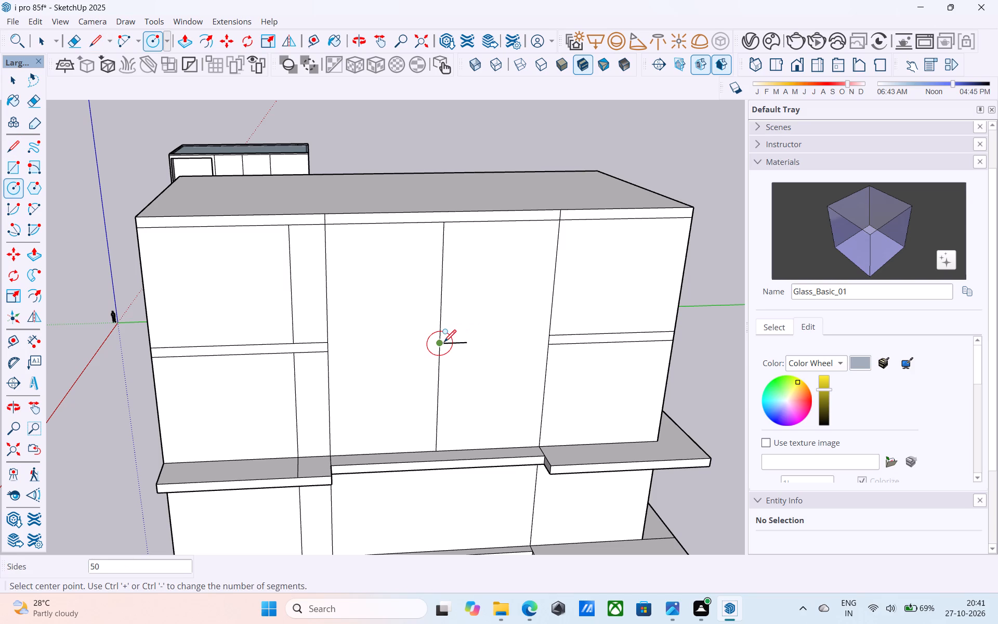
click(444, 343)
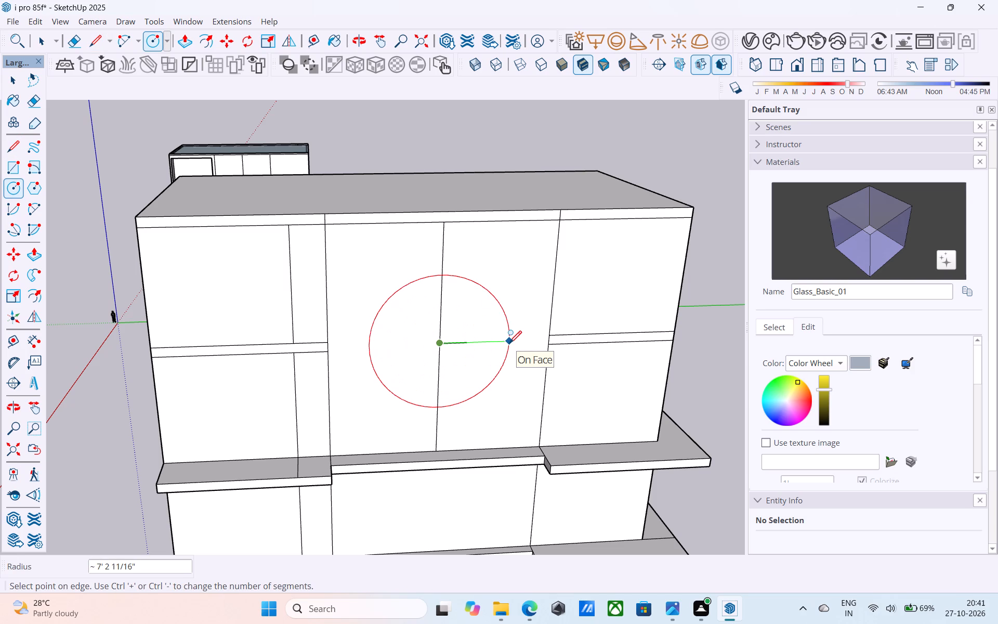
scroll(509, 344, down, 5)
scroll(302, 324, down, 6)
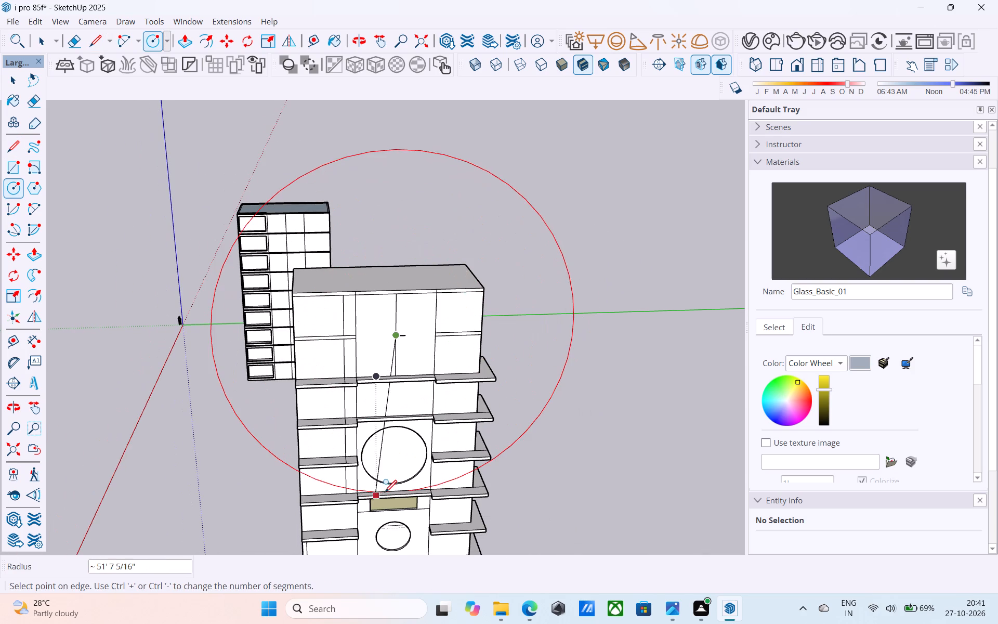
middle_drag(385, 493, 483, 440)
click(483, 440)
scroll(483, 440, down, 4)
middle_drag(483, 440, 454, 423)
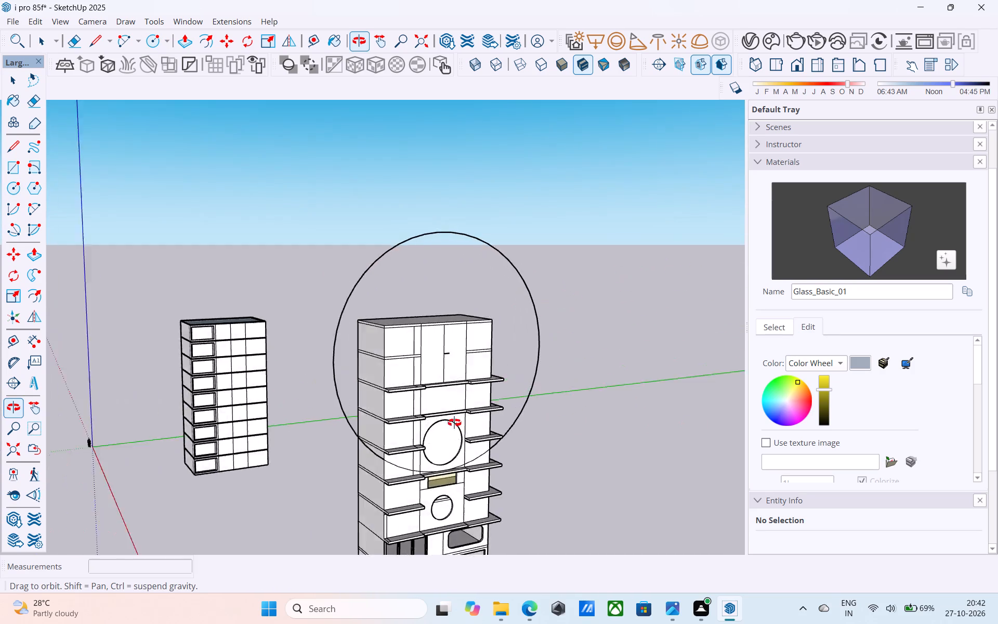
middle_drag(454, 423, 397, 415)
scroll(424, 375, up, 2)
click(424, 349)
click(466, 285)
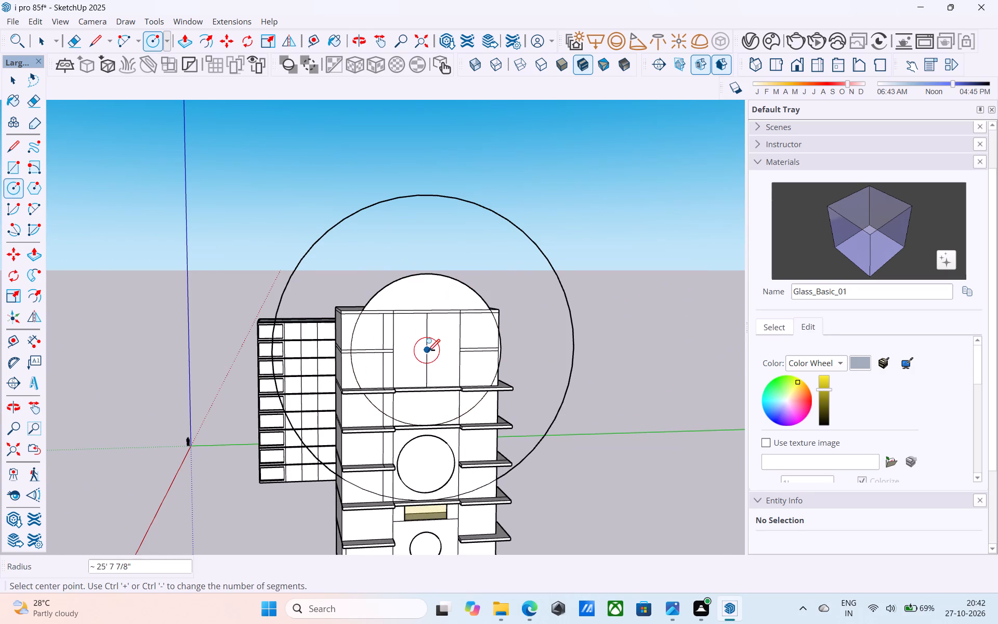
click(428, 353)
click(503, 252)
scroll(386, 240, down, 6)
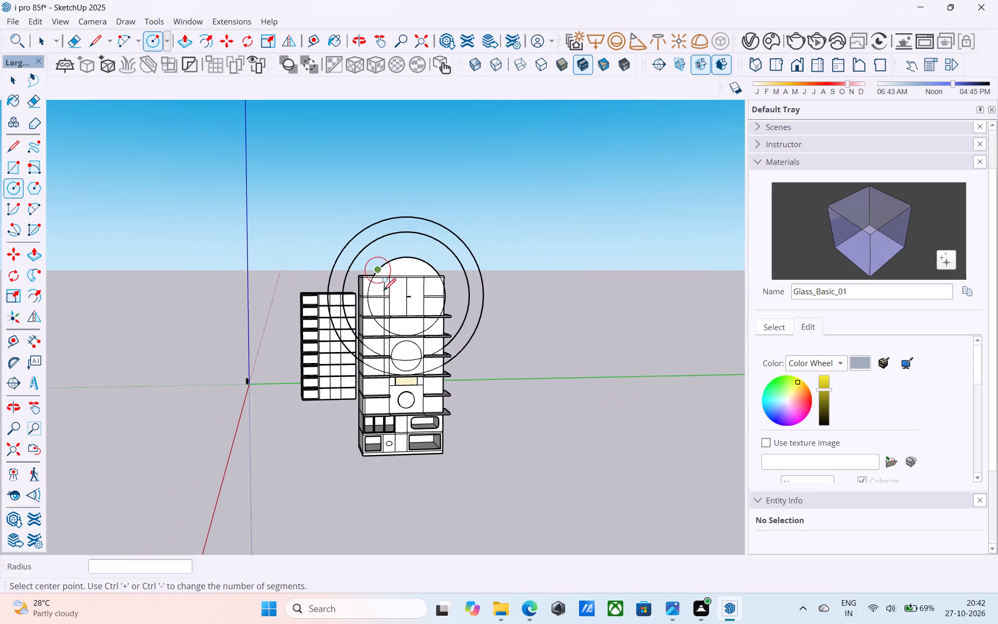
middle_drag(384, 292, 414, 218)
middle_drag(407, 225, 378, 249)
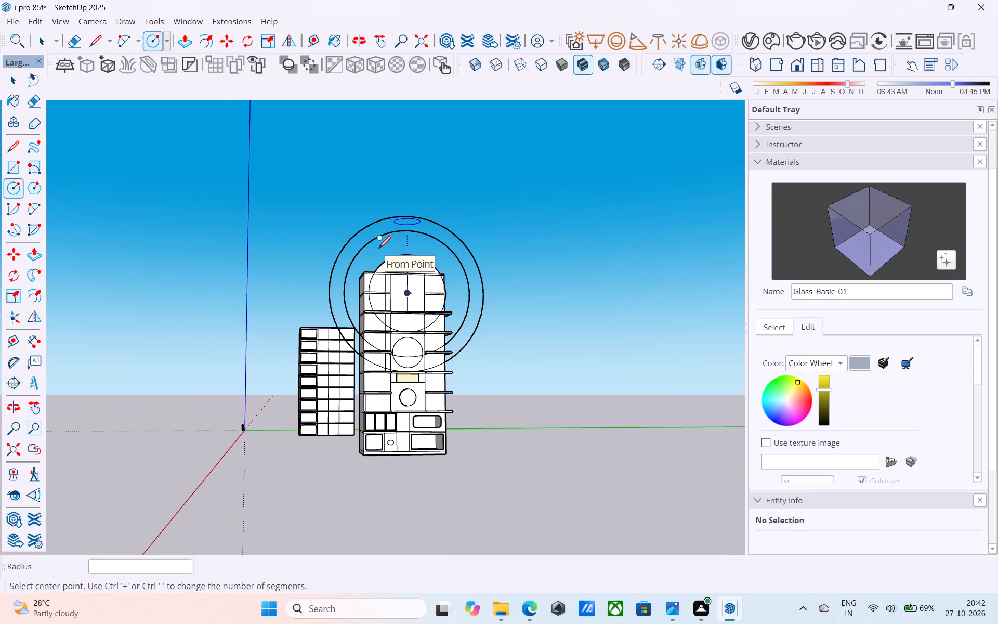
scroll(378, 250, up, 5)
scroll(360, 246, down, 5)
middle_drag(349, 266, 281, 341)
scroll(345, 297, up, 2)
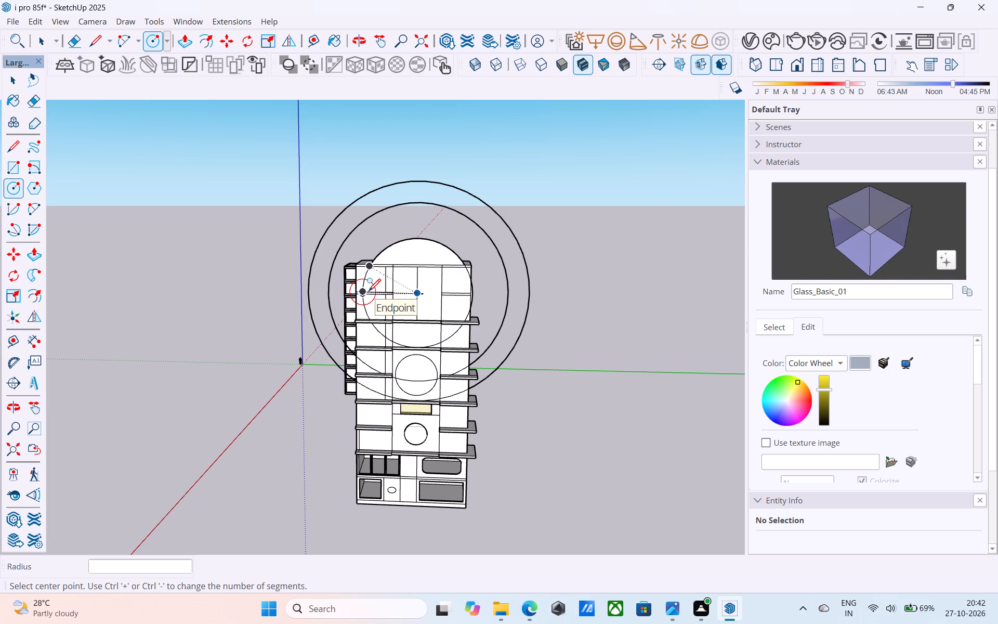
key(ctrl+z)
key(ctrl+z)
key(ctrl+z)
Draw a circle of 10' radius centred on the midpoint of the top middle panel's centre line.
scroll(419, 319, up, 7)
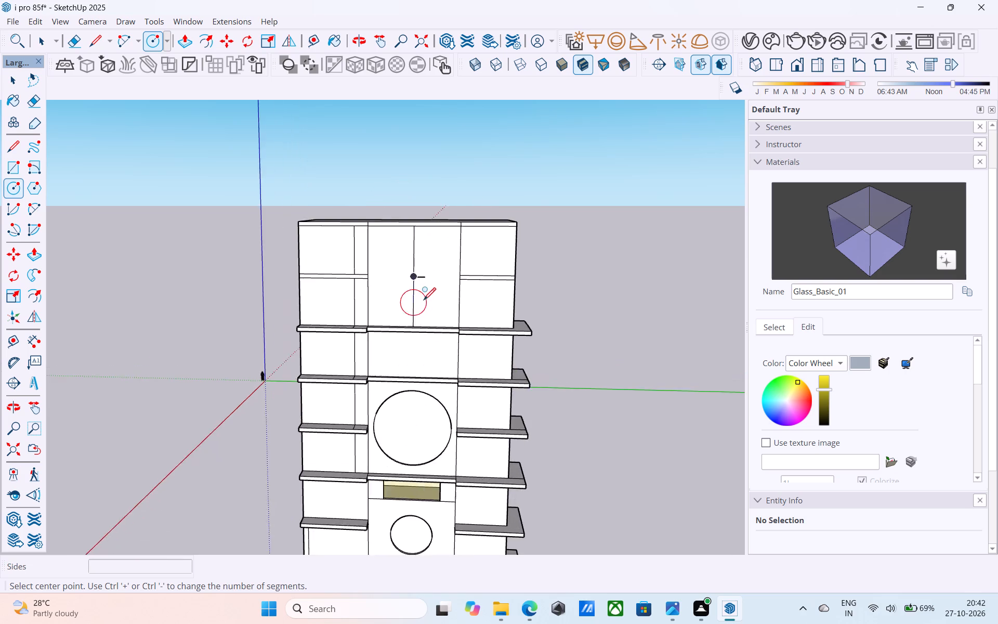
scroll(424, 301, up, 3)
shift+middle_drag(419, 296, 411, 202)
middle_drag(416, 392, 470, 170)
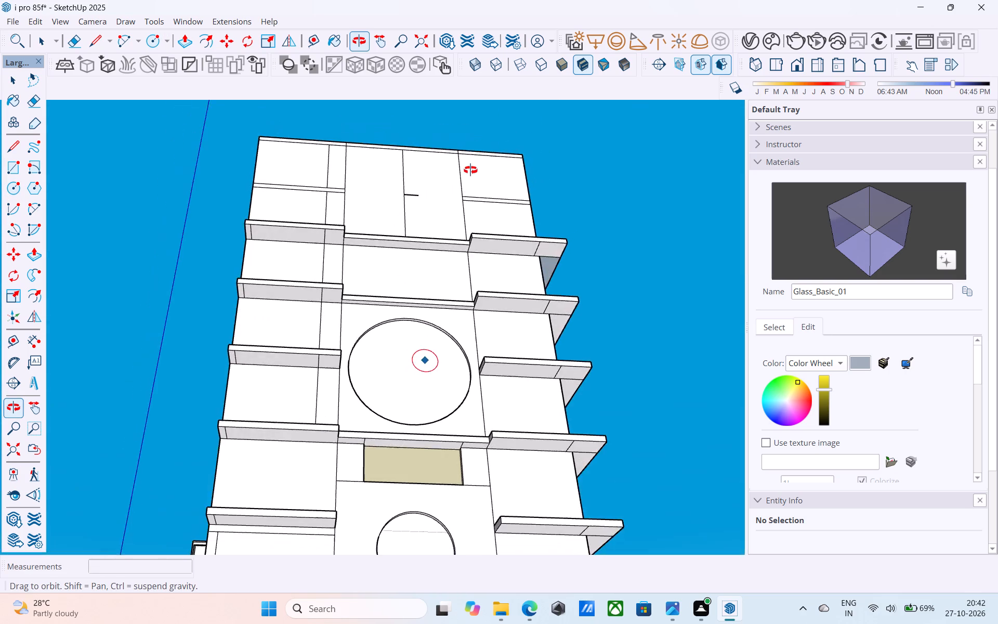
middle_drag(470, 170, 421, 420)
shift+middle_drag(421, 230, 406, 368)
scroll(397, 313, up, 5)
click(387, 323)
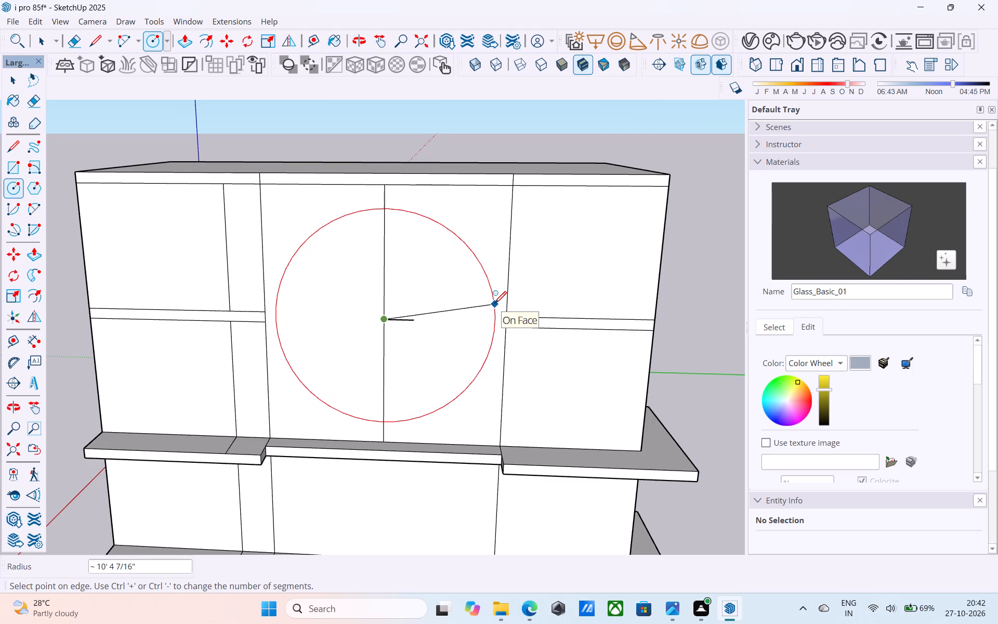
shift+middle_drag(494, 305, 462, 128)
scroll(462, 128, down, 1)
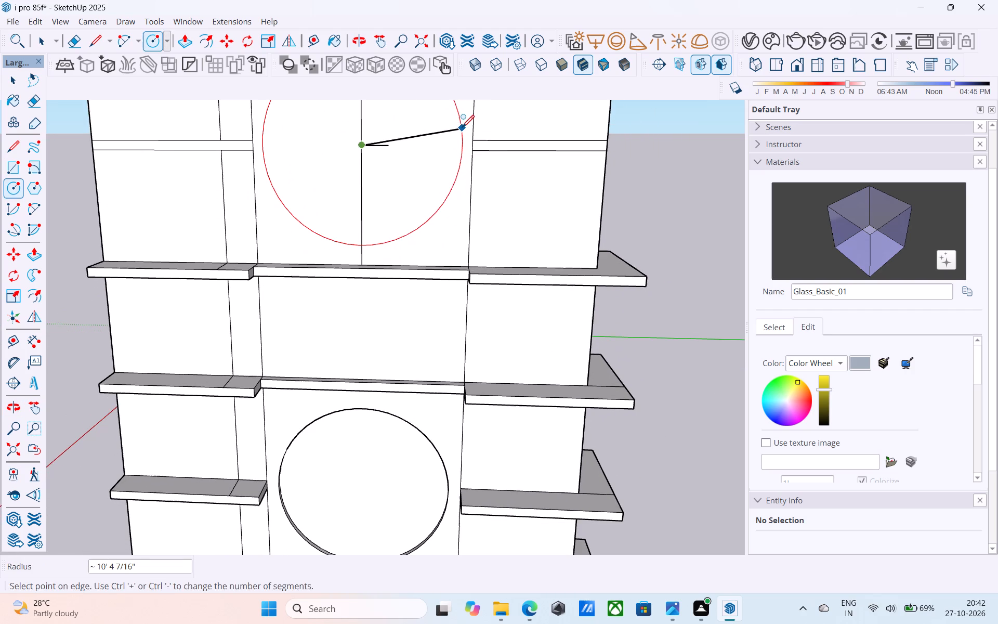
middle_drag(462, 128, 448, 185)
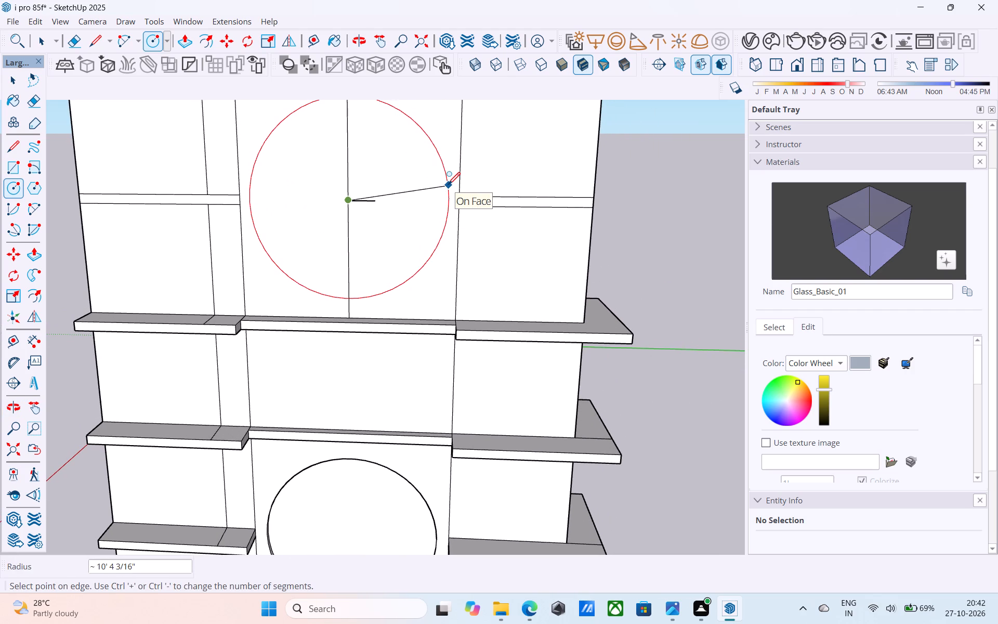
text(10')
key(Return)
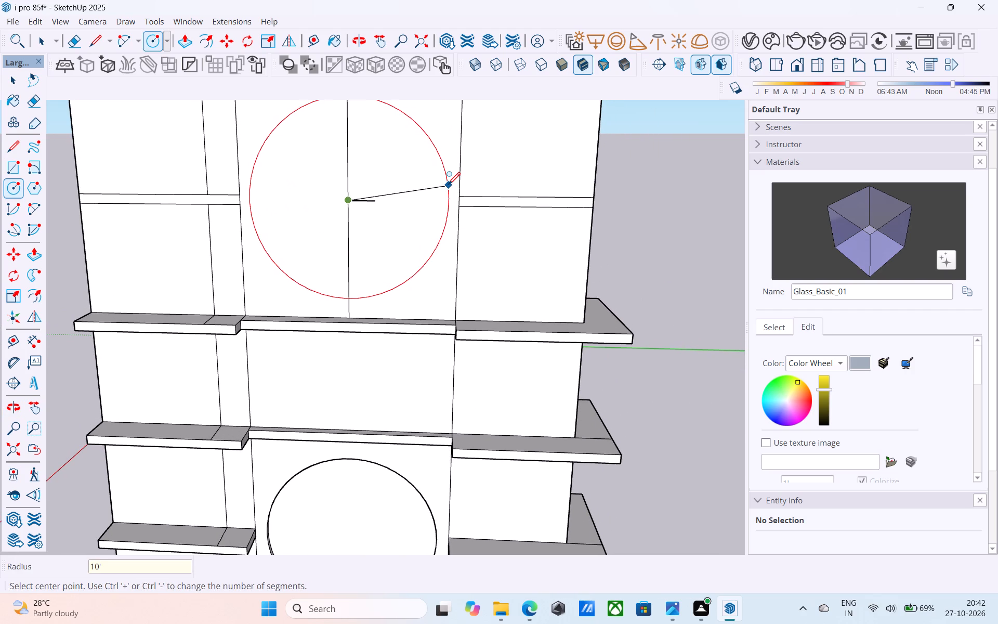
Erase the vertical centre line and horizontal midpoint tick in and around the circle on the top middle panel.
key(space)
scroll(391, 206, down, 11)
middle_drag(381, 204, 377, 221)
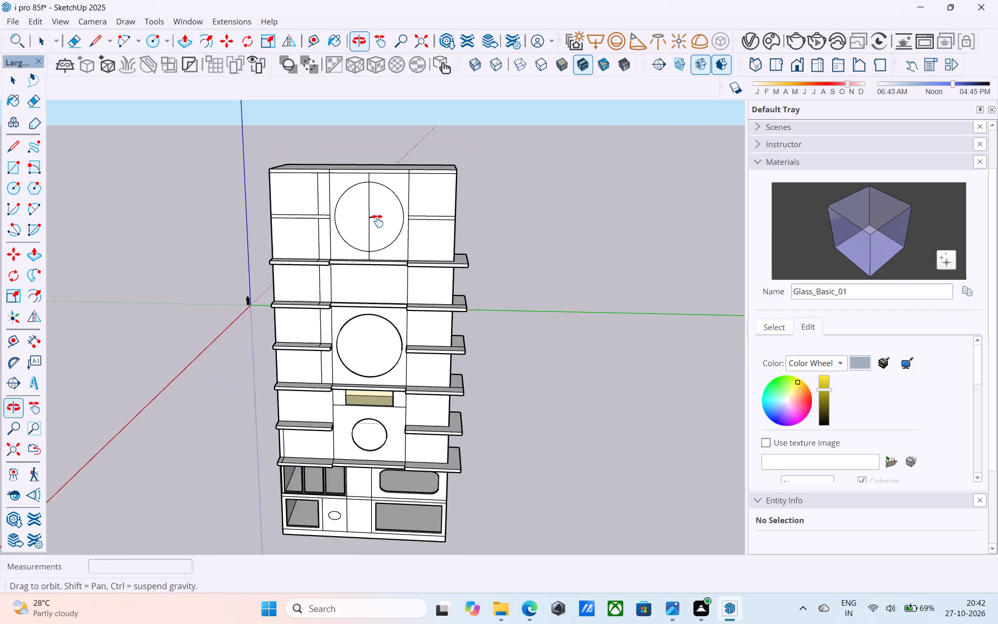
middle_drag(377, 221, 381, 209)
scroll(374, 212, up, 7)
key(e)
drag(374, 213, 377, 226)
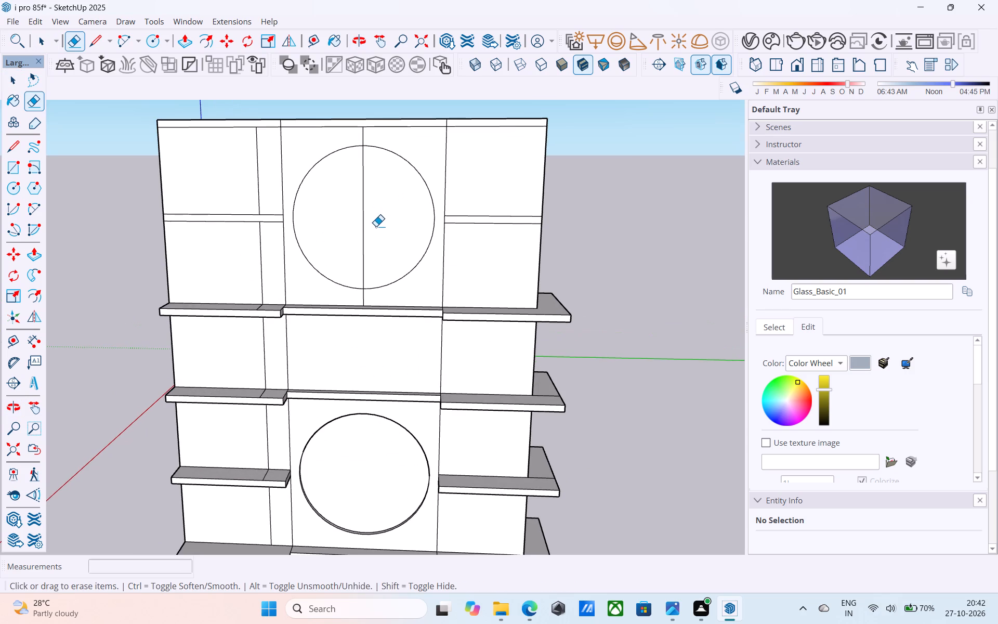
drag(373, 226, 355, 227)
scroll(355, 227, down, 6)
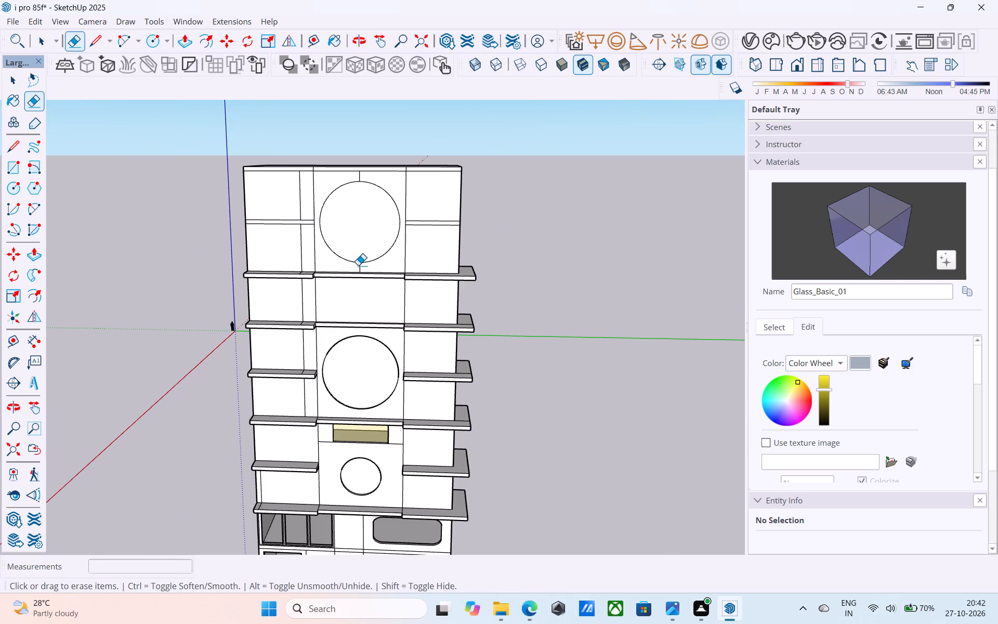
scroll(358, 265, up, 9)
drag(359, 269, 365, 273)
scroll(365, 274, down, 5)
shift+middle_drag(365, 274, 373, 393)
scroll(382, 254, up, 8)
drag(363, 246, 355, 243)
drag(361, 229, 360, 223)
Push the circle face on the top middle panel inward 8", and revise the depth to 7".
scroll(352, 219, down, 5)
scroll(294, 250, down, 1)
middle_drag(265, 319, 338, 231)
scroll(418, 261, down, 1)
scroll(338, 229, down, 3)
shift+middle_drag(342, 232, 346, 325)
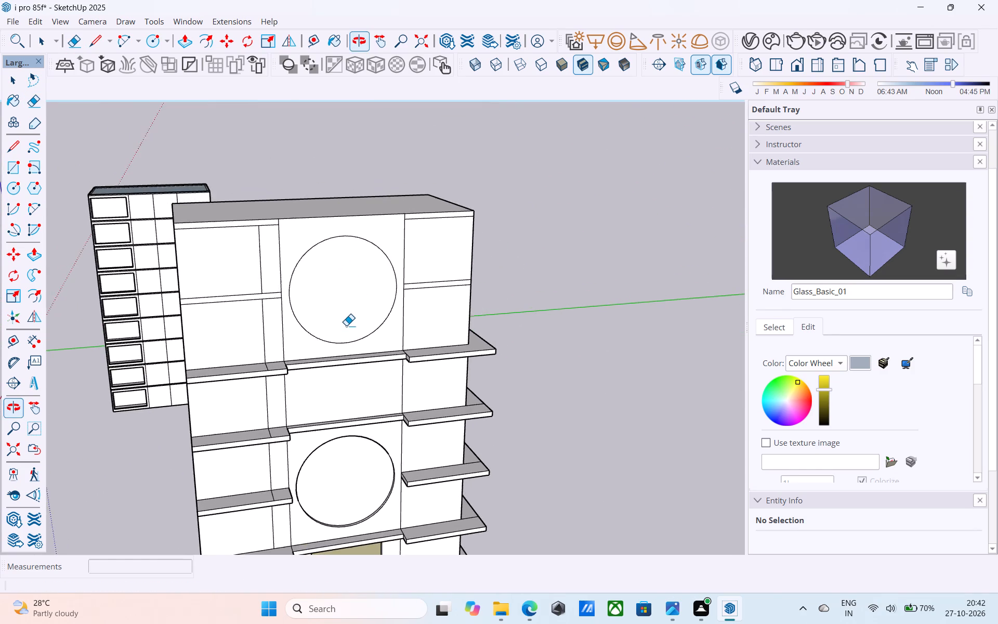
scroll(346, 323, up, 3)
key(space)
click(346, 321)
scroll(346, 314, up, 3)
key(p)
click(346, 310)
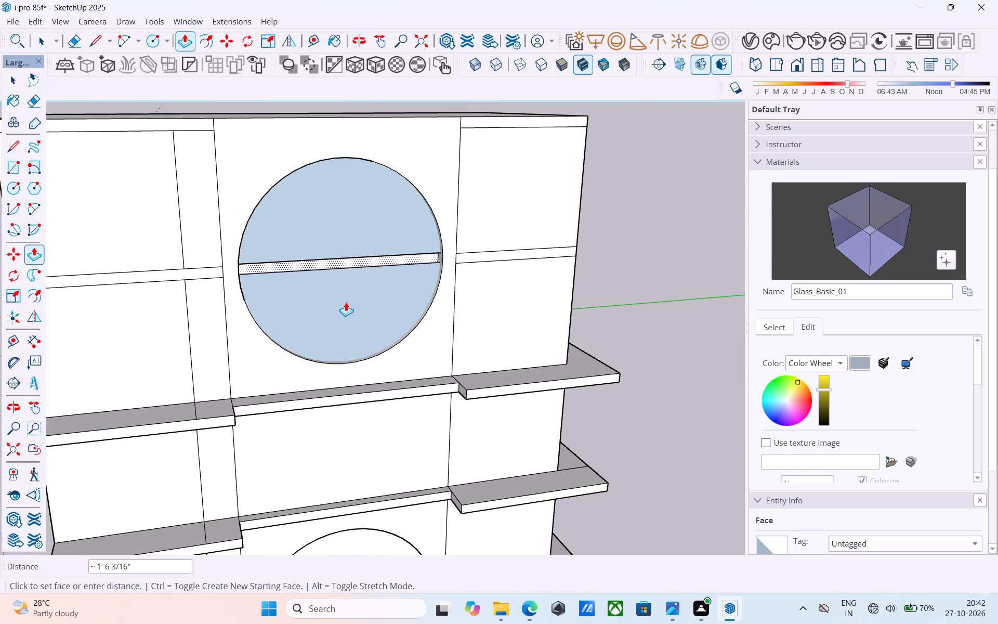
key(8)
key(shift+quotedbl)
key(Return)
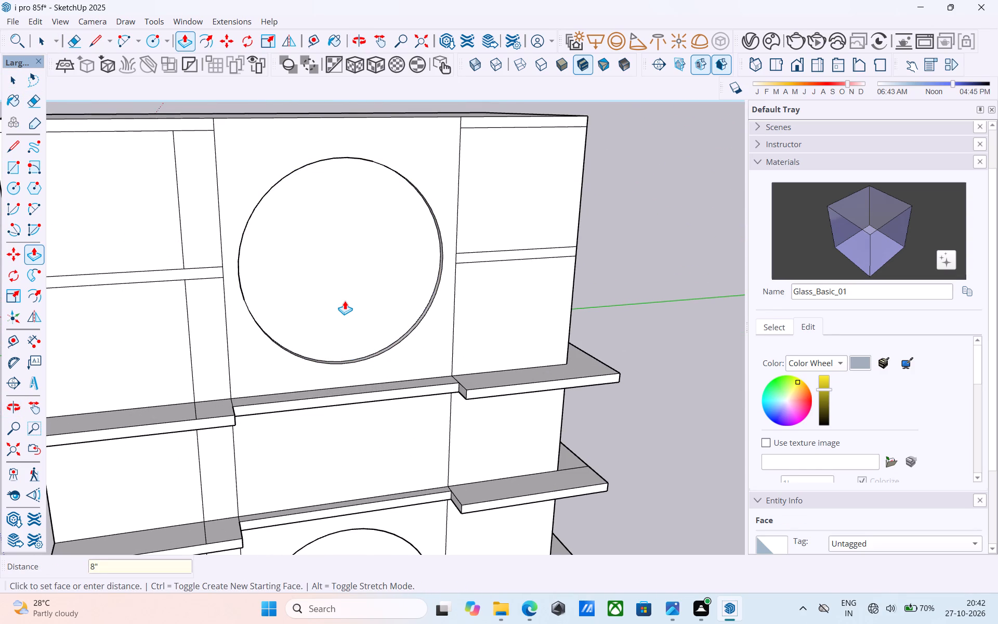
key(7)
key(shift+quotedbl)
key(Return)
key(space)
Save the model.
scroll(339, 293, down, 4)
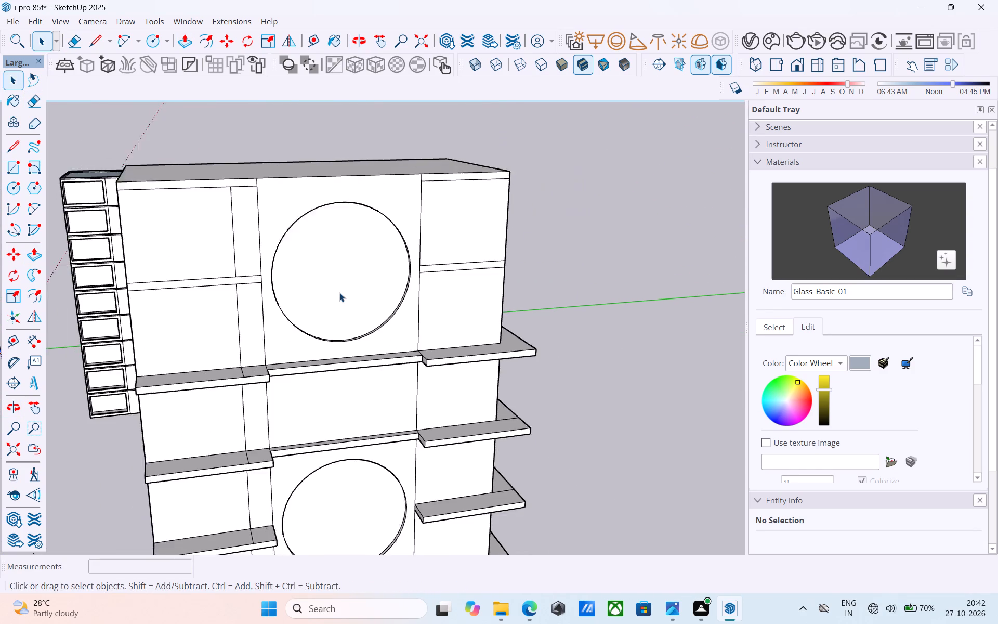
scroll(339, 293, down, 1)
middle_click(339, 293)
key(ctrl+s)
Pull the top middle panel surrounding the circle outward 2', flush with the front of the ledge below it.
scroll(337, 291, down, 5)
middle_drag(336, 293, 340, 335)
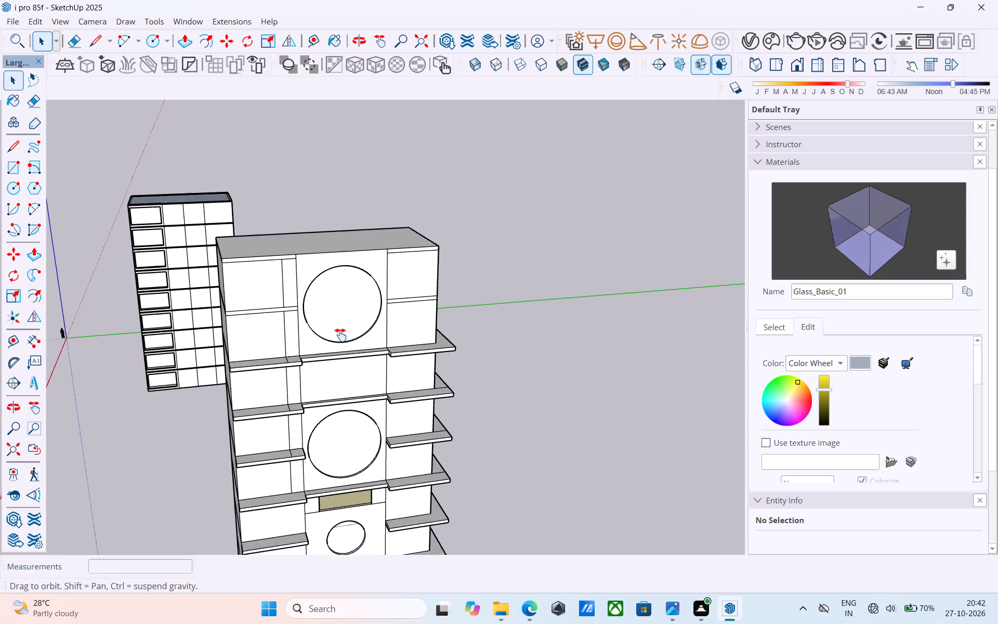
middle_drag(340, 335, 334, 235)
middle_drag(350, 360, 220, 213)
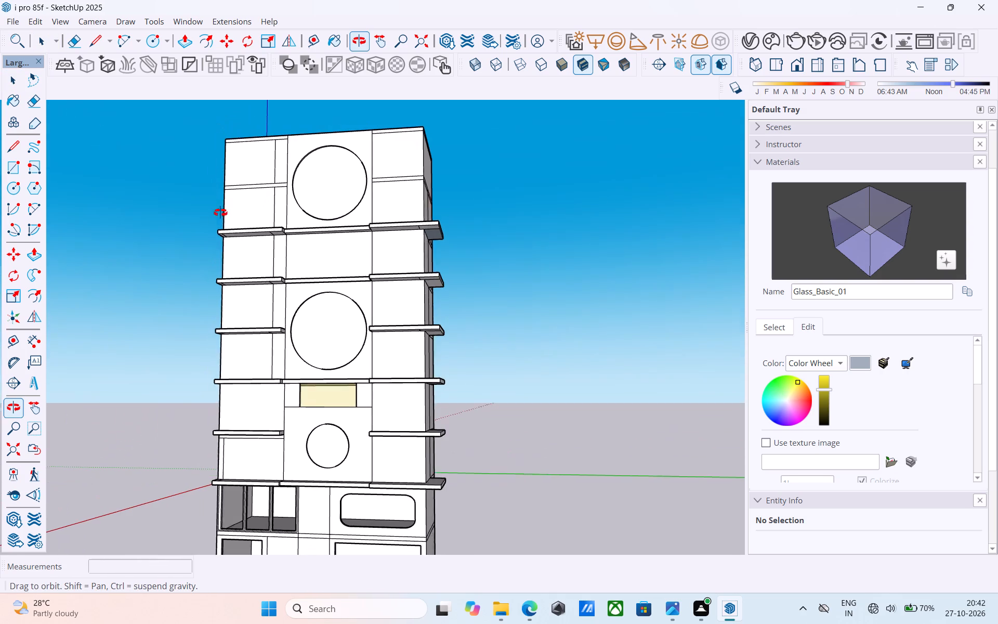
middle_drag(220, 213, 220, 213)
shift+middle_drag(301, 296, 330, 426)
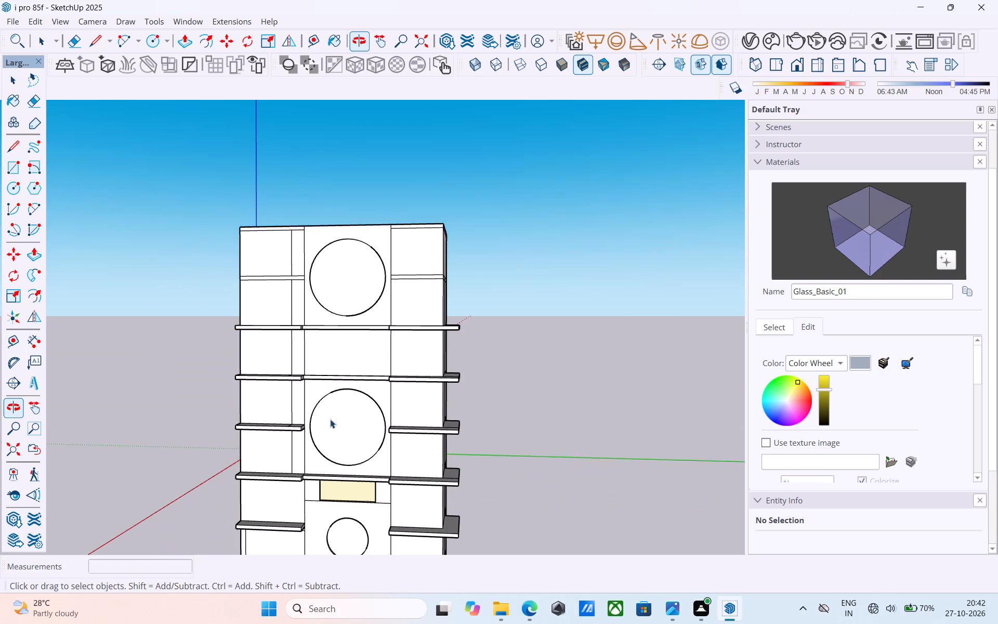
scroll(343, 343, up, 5)
scroll(343, 341, down, 2)
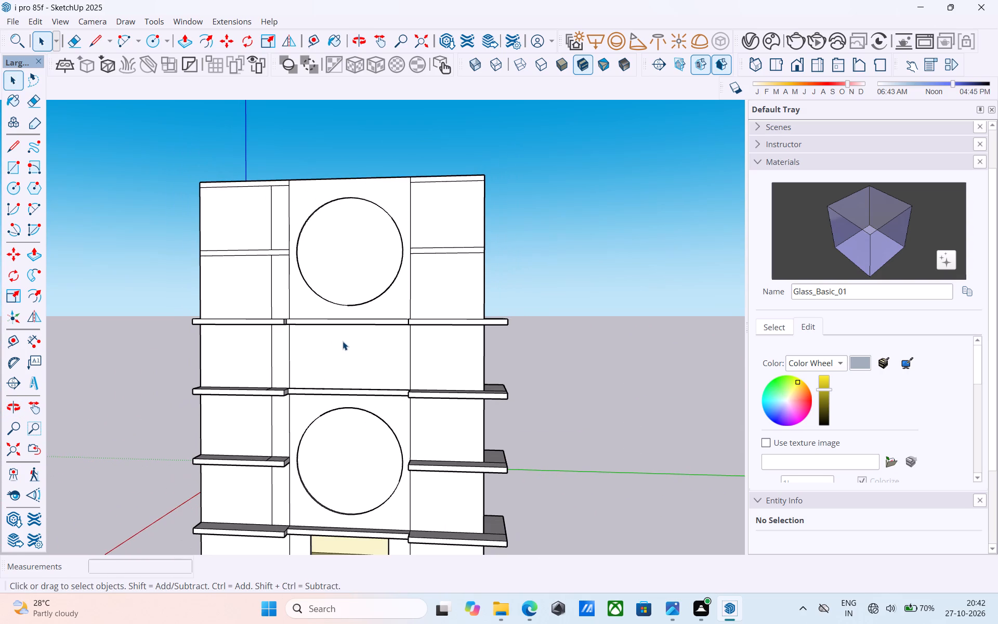
scroll(343, 341, down, 1)
middle_drag(343, 341, 371, 443)
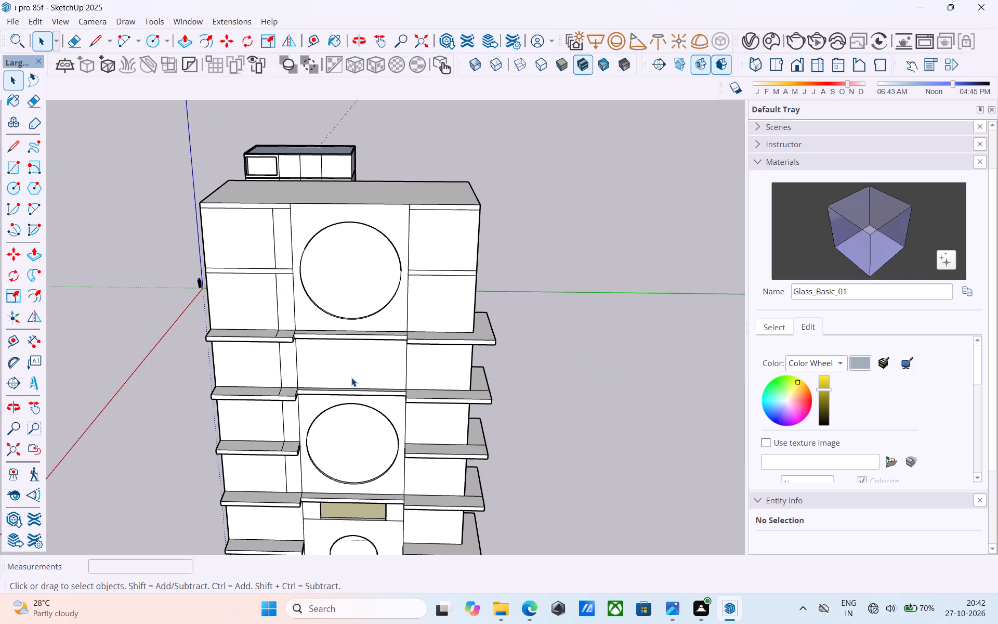
scroll(322, 321, up, 7)
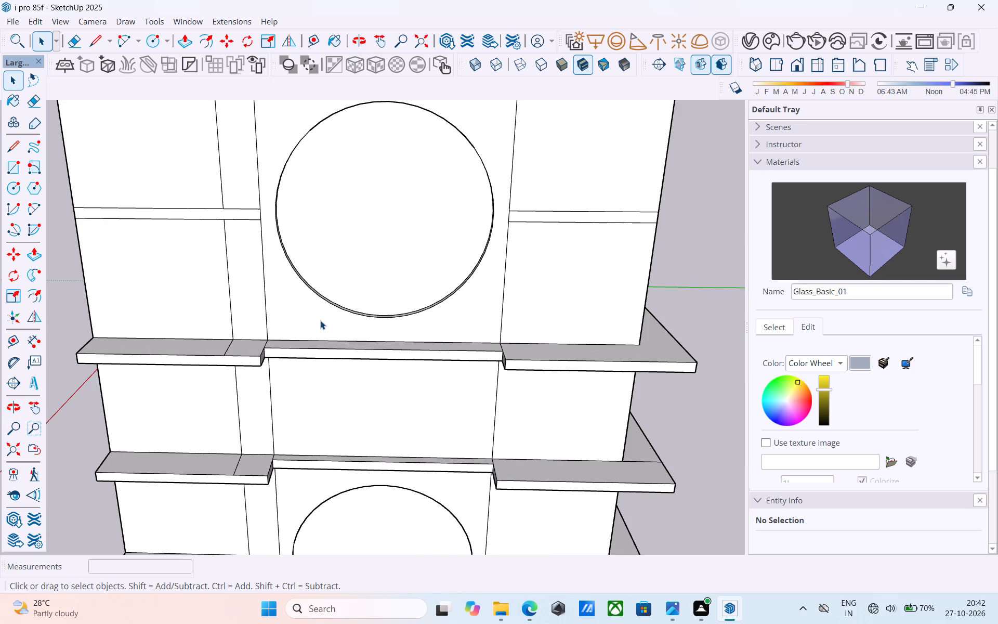
click(320, 320)
key(p)
click(320, 320)
click(316, 347)
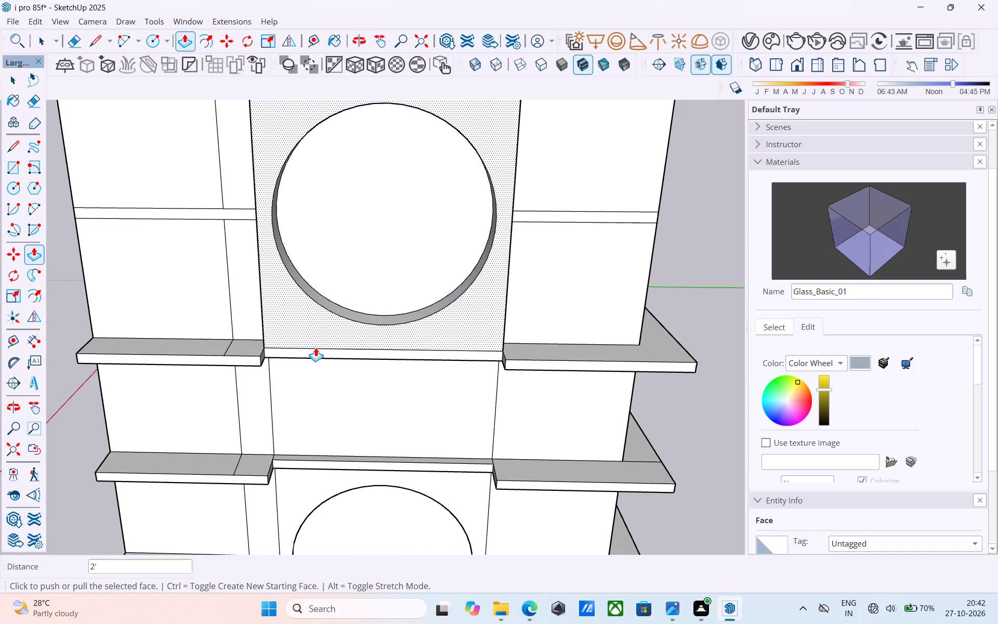
Pull the panel around the second-highest circle outward 1', and again until flush with the front of the ledge below it.
scroll(283, 171, down, 11)
scroll(305, 370, up, 12)
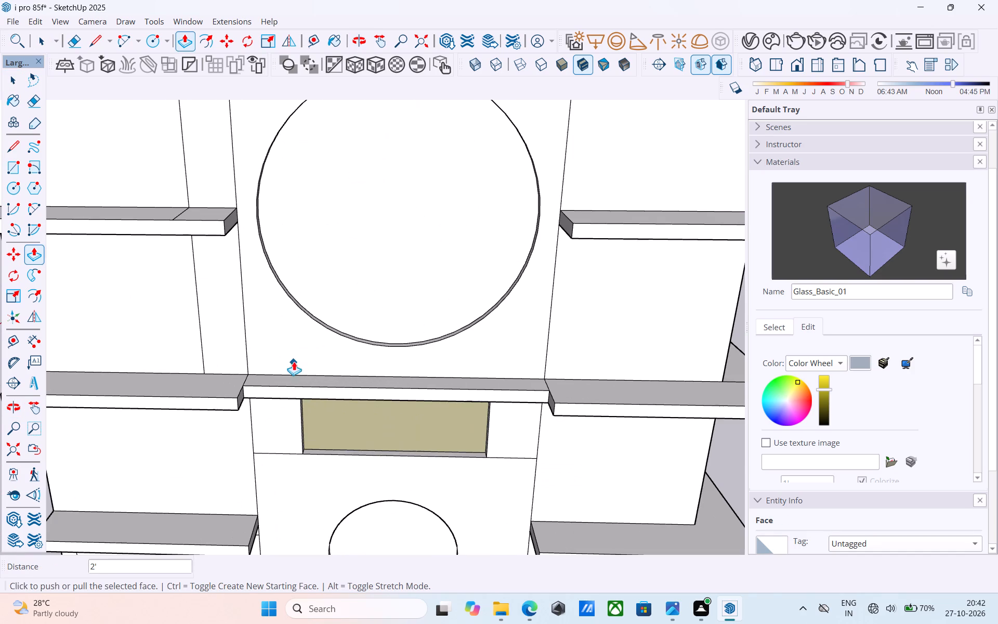
key(space)
click(294, 361)
key(p)
click(294, 361)
click(295, 392)
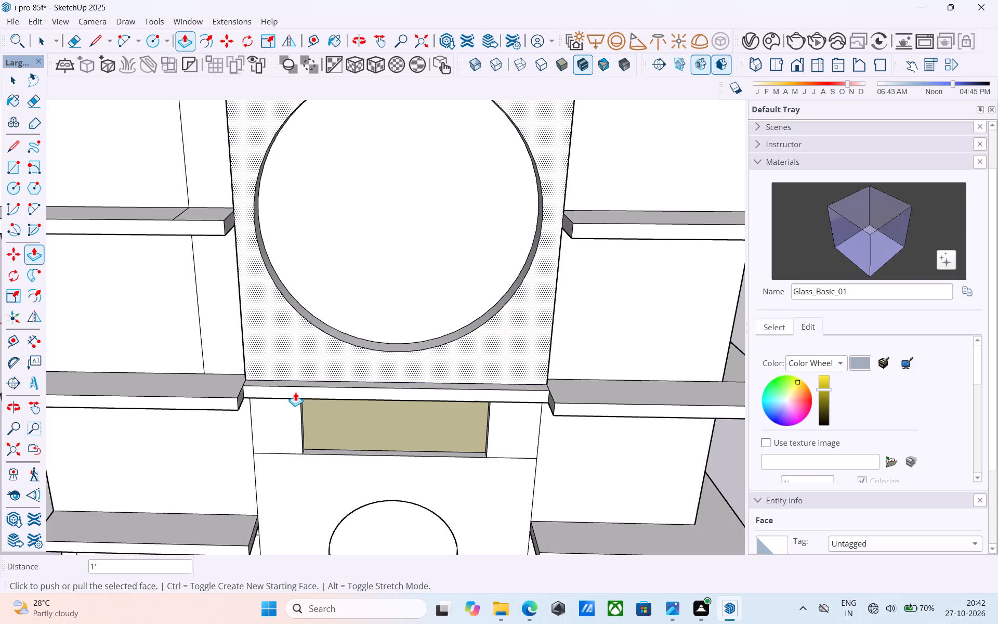
click(295, 356)
click(287, 386)
key(space)
Examine from several angles how the two projecting circle panels meet the ledges above and below them.
scroll(282, 373, down, 6)
middle_drag(281, 377, 555, 380)
middle_drag(498, 335, 470, 509)
shift+middle_drag(413, 327, 409, 358)
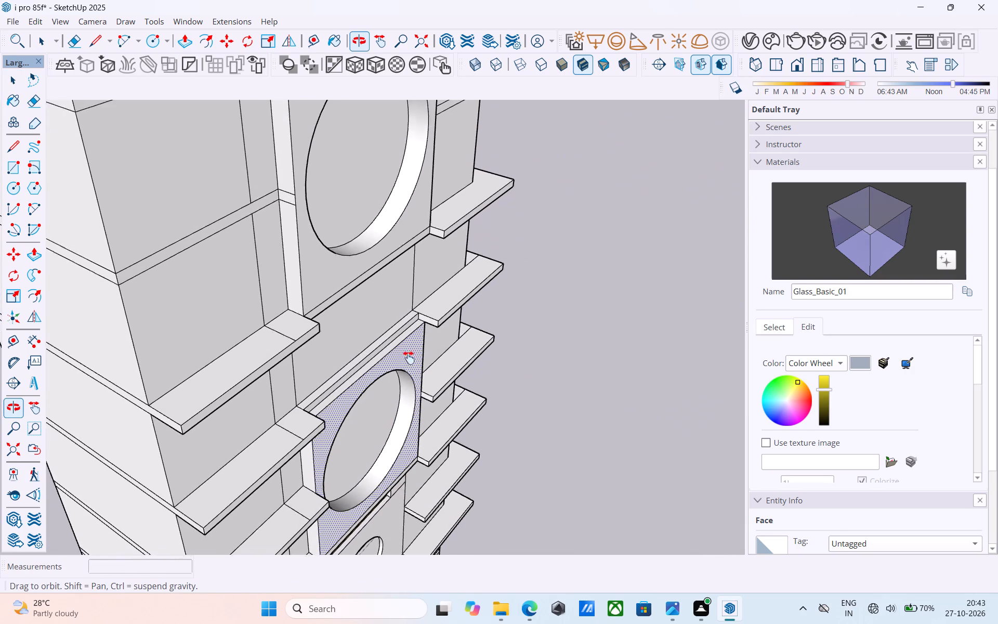
shift+middle_drag(409, 358, 350, 268)
scroll(340, 343, up, 4)
shift+middle_drag(294, 359, 344, 329)
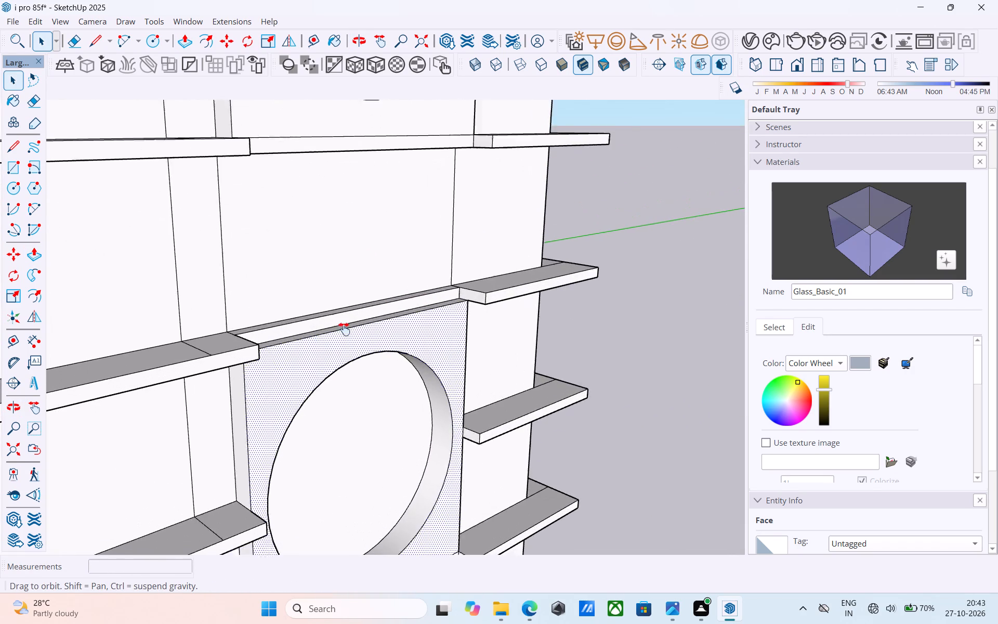
shift+middle_drag(344, 329, 248, 90)
scroll(248, 89, down, 4)
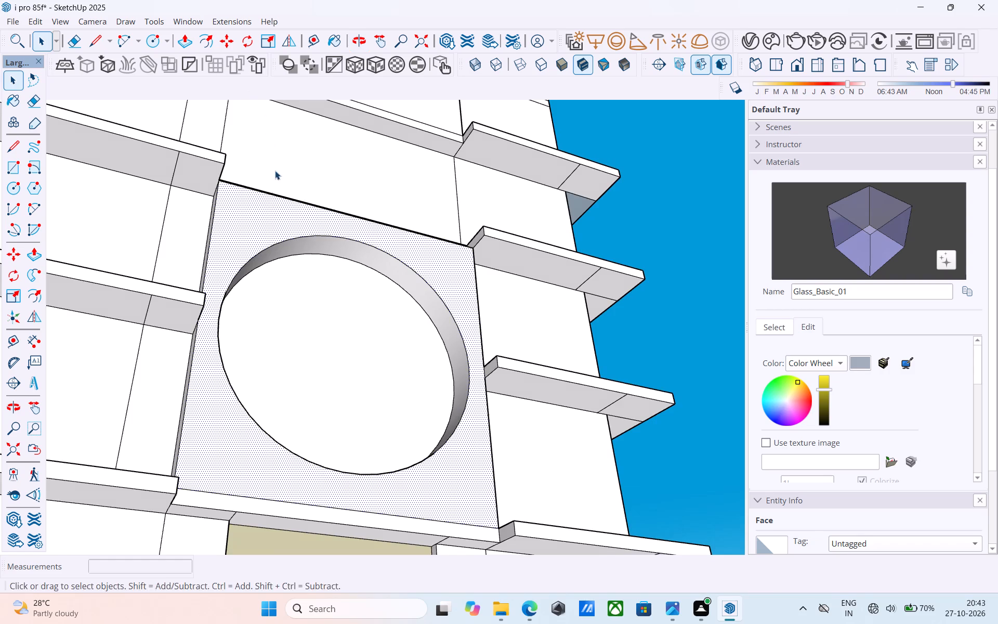
middle_drag(279, 351, 291, 279)
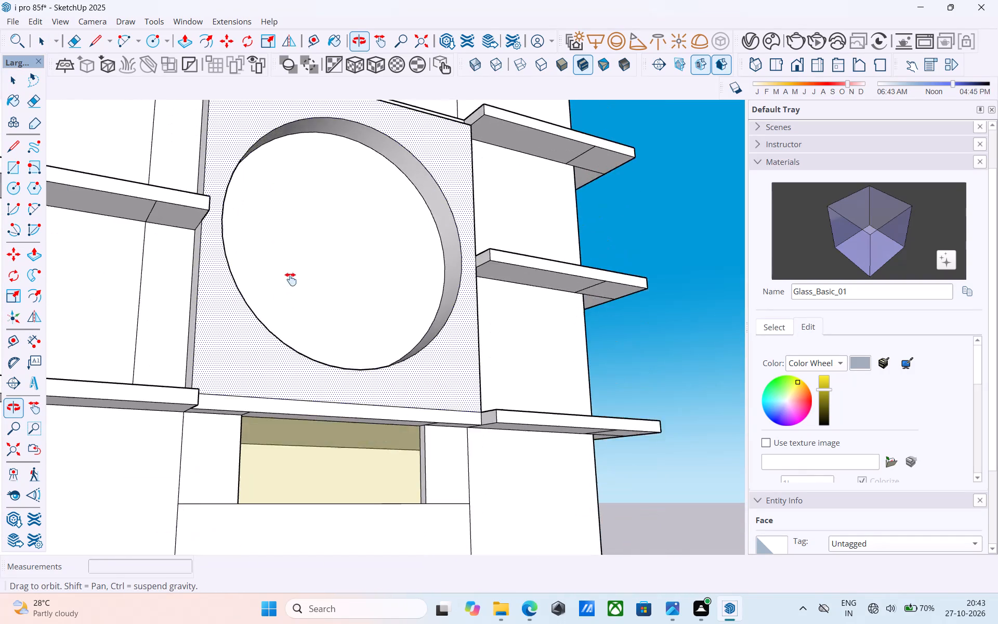
middle_drag(291, 279, 352, 106)
middle_drag(318, 196, 298, 187)
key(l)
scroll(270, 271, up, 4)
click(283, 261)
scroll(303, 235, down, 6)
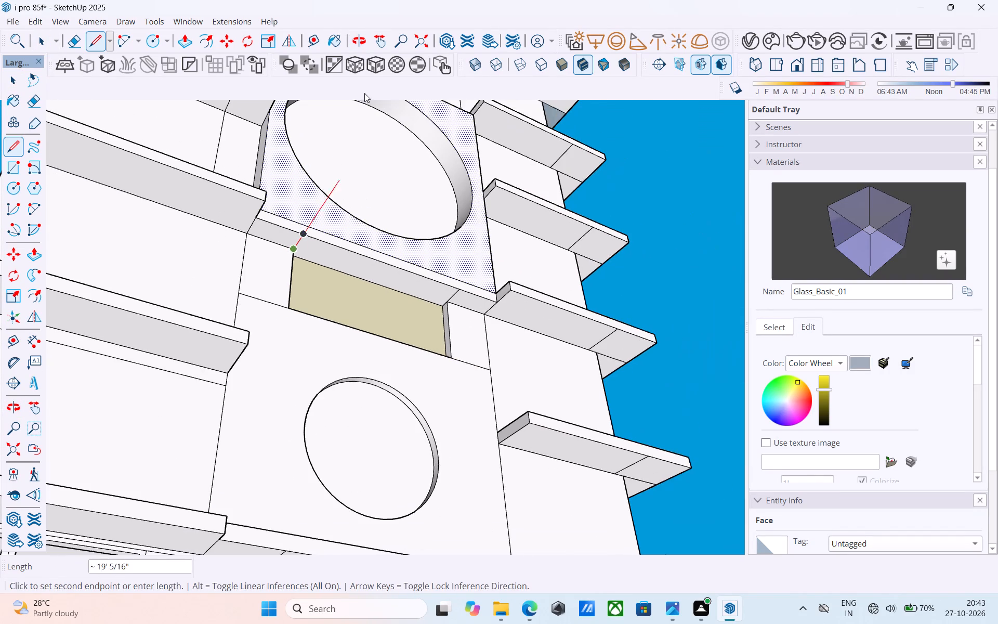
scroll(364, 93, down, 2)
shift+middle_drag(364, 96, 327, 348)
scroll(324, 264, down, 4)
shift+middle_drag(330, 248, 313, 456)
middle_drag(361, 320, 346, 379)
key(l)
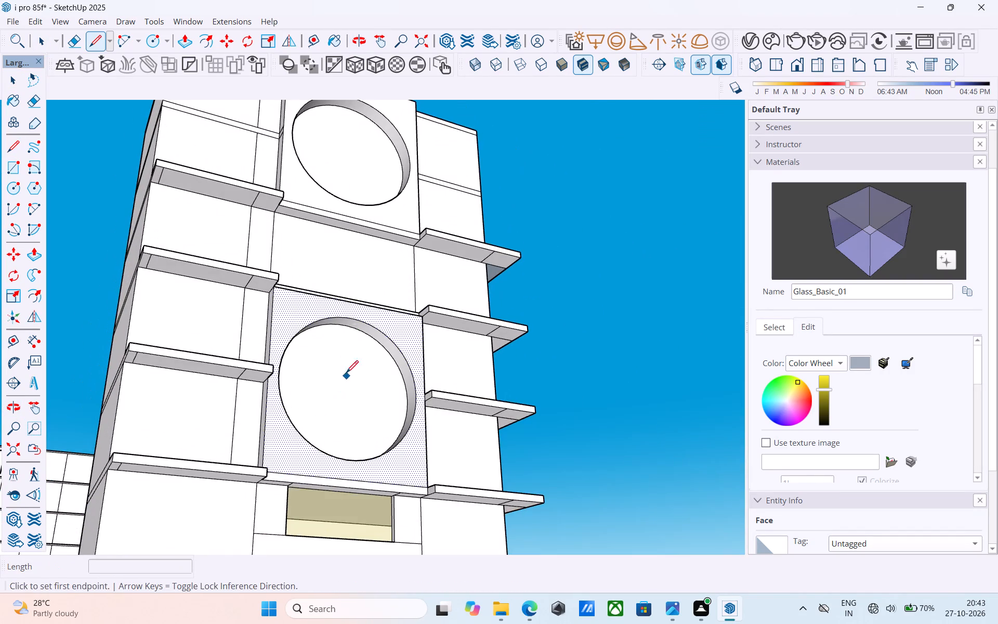
Pull the front face of the middle bay's ledge above the second-highest circle outward, flush with the panel beneath it.
middle_drag(294, 265, 272, 504)
scroll(406, 324, up, 10)
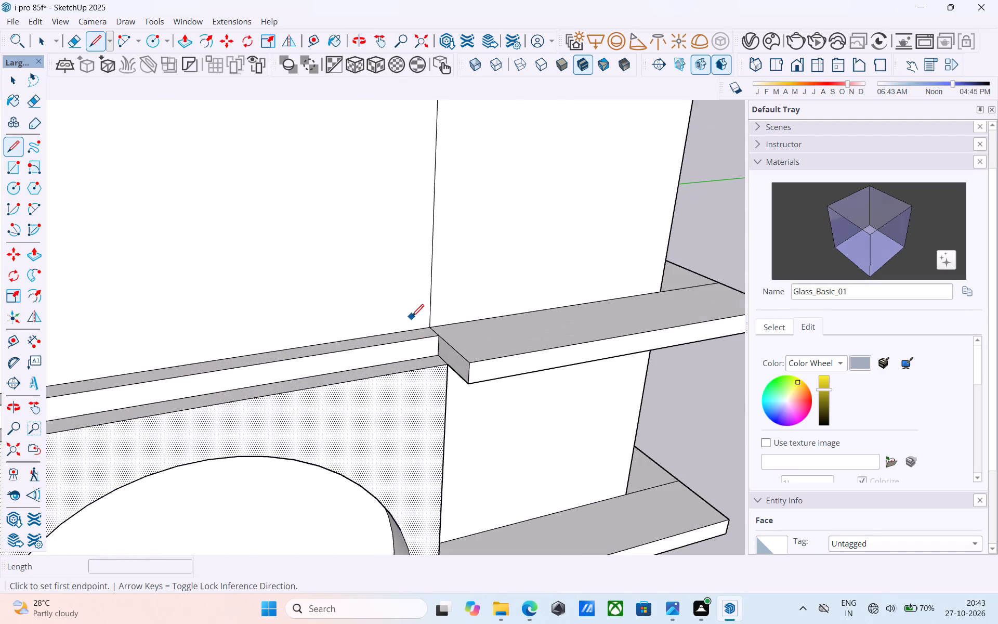
scroll(412, 318, up, 1)
scroll(480, 239, down, 5)
key(space)
scroll(411, 345, up, 8)
click(412, 289)
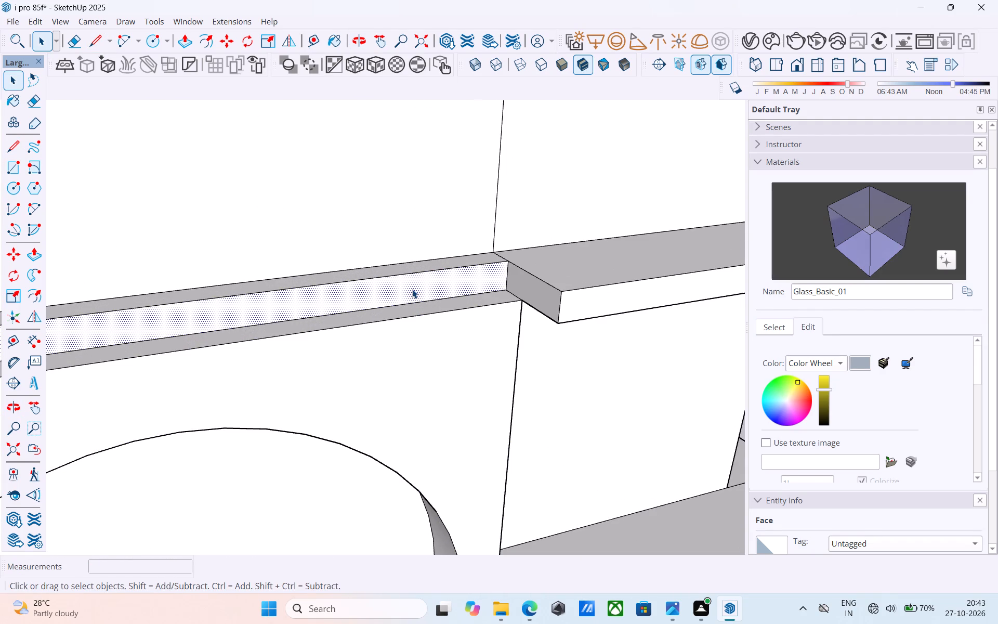
key(p)
click(412, 289)
click(406, 353)
key(space)
Erase the horizontal edges separating the second-highest circle's panel from the flush ledge faces above and below it.
scroll(415, 296, down, 16)
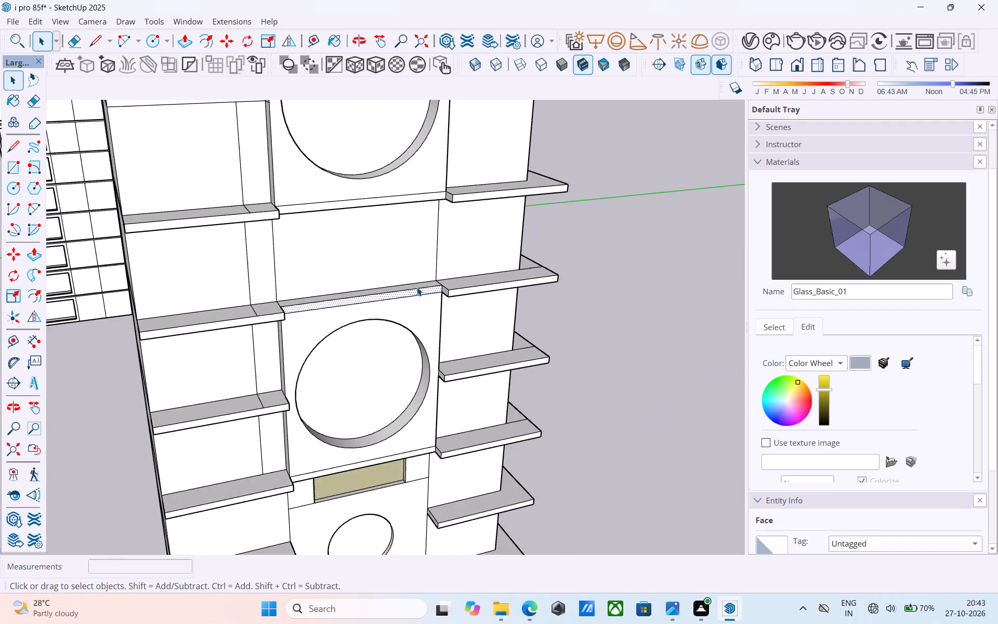
middle_drag(416, 291, 348, 244)
key(e)
scroll(392, 307, up, 7)
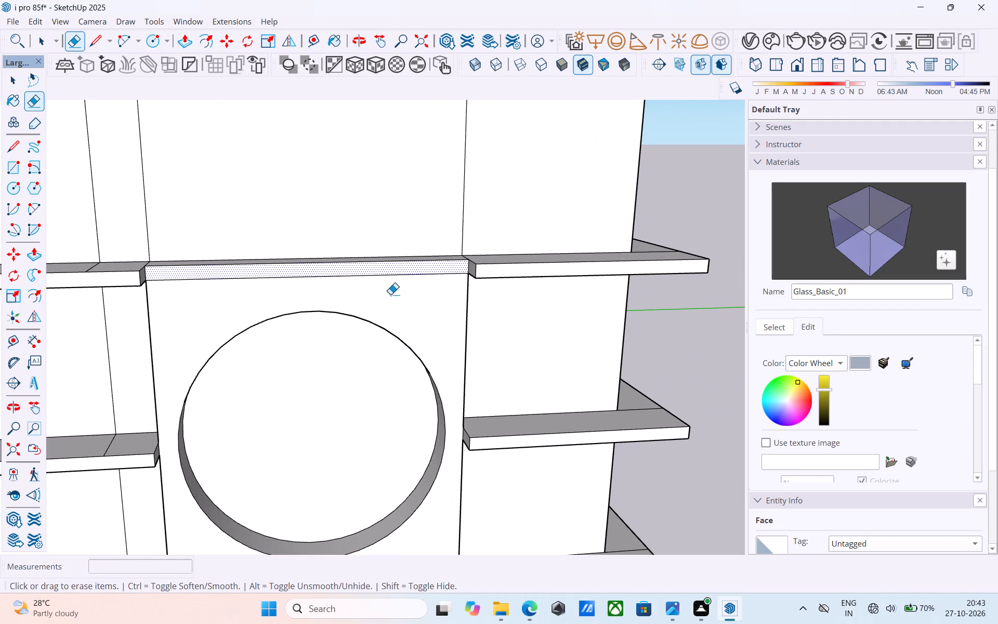
click(389, 276)
scroll(389, 276, down, 5)
shift+middle_drag(400, 435, 367, 313)
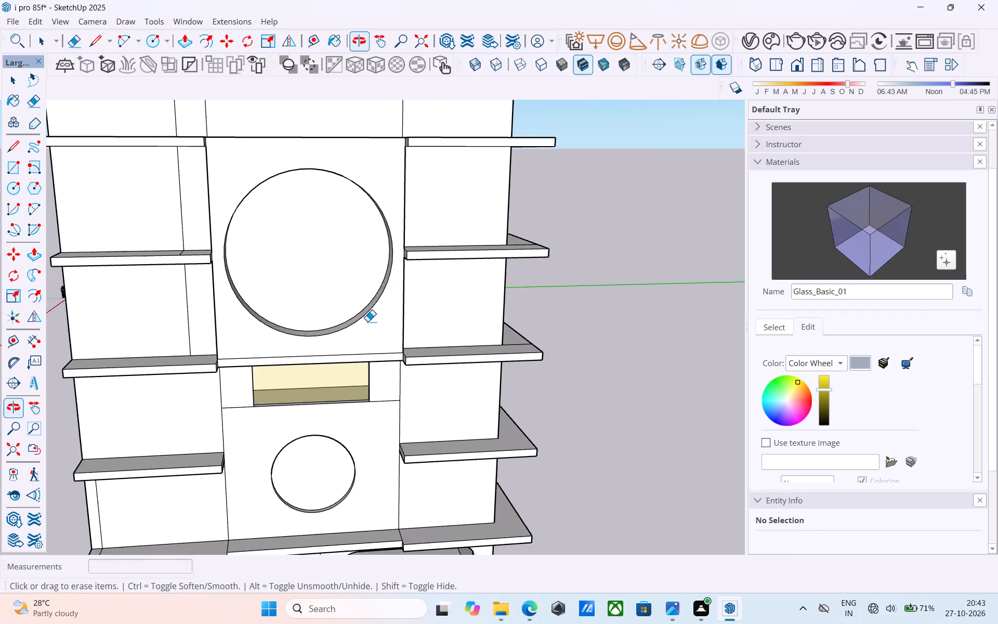
scroll(368, 357, up, 8)
click(368, 354)
scroll(392, 275, down, 6)
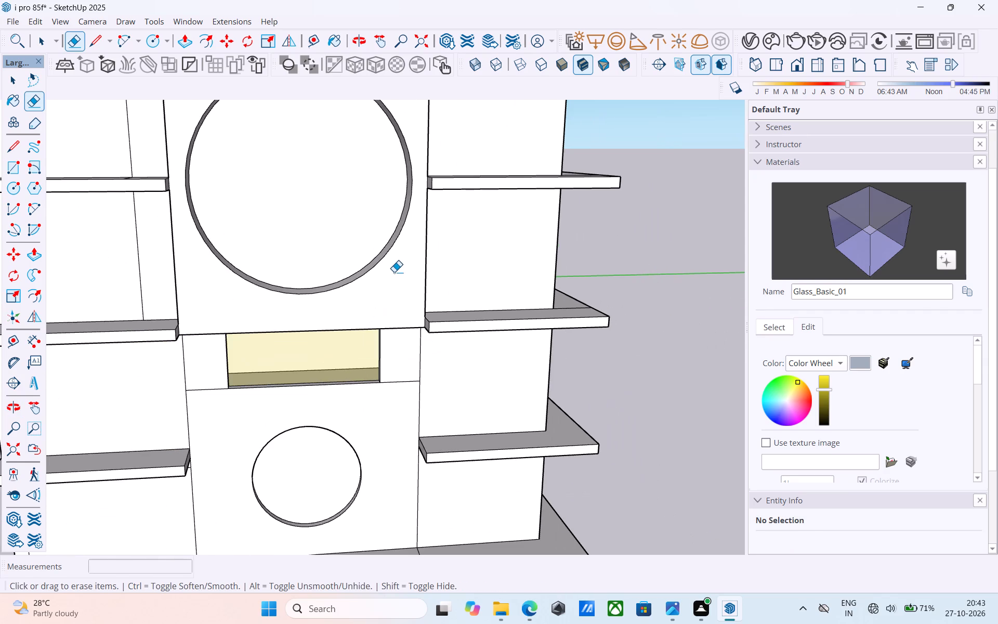
Examine the whole facade from both sides, below and above, checking the projecting middle bay panels.
scroll(394, 273, down, 5)
shift+middle_drag(394, 273, 179, 333)
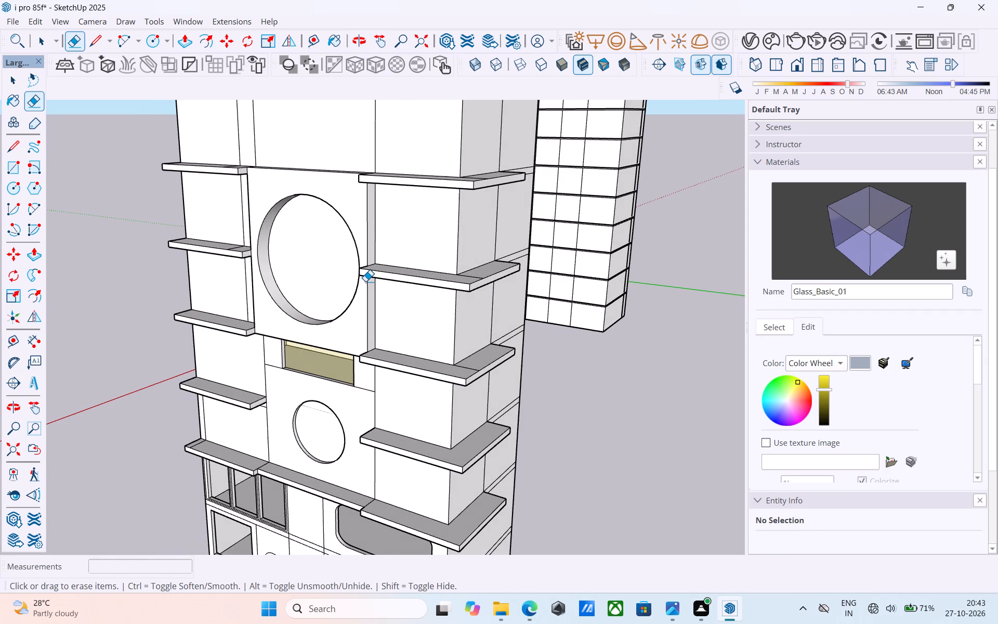
scroll(365, 281, down, 5)
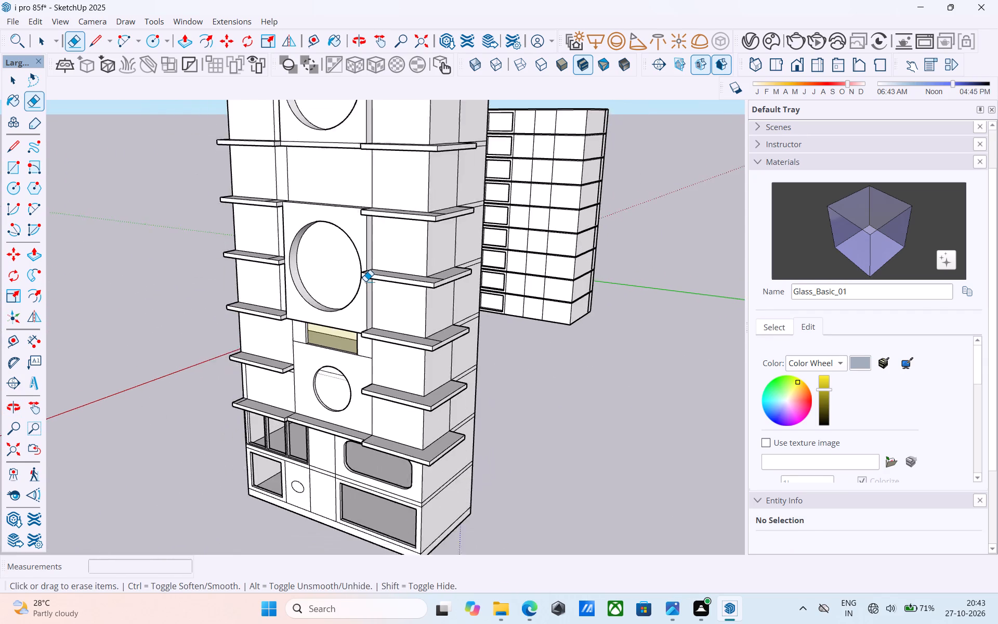
middle_drag(365, 281, 470, 317)
shift+middle_drag(357, 267, 481, 261)
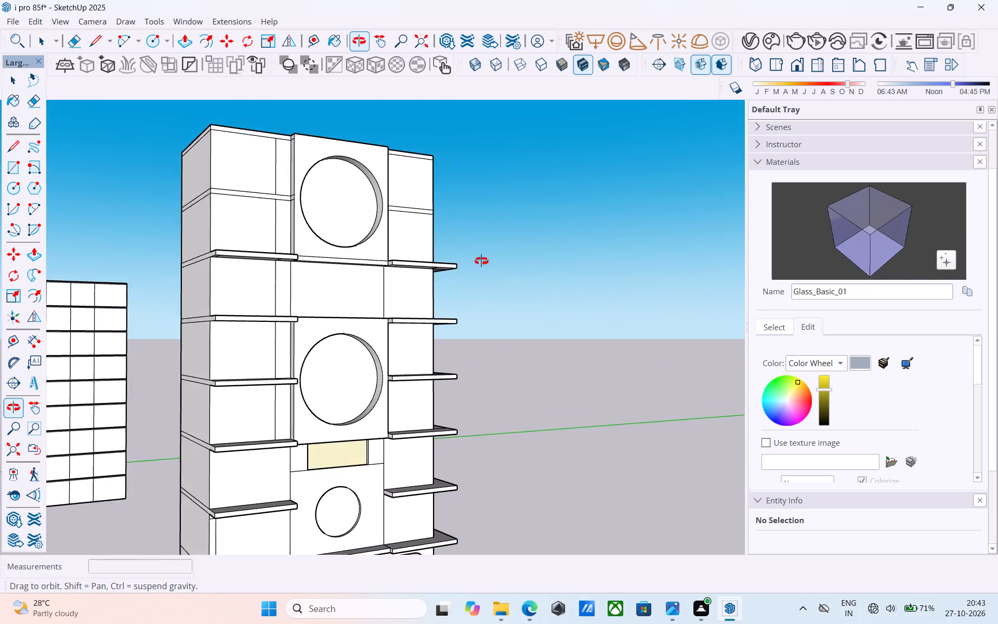
shift+middle_drag(481, 261, 384, 139)
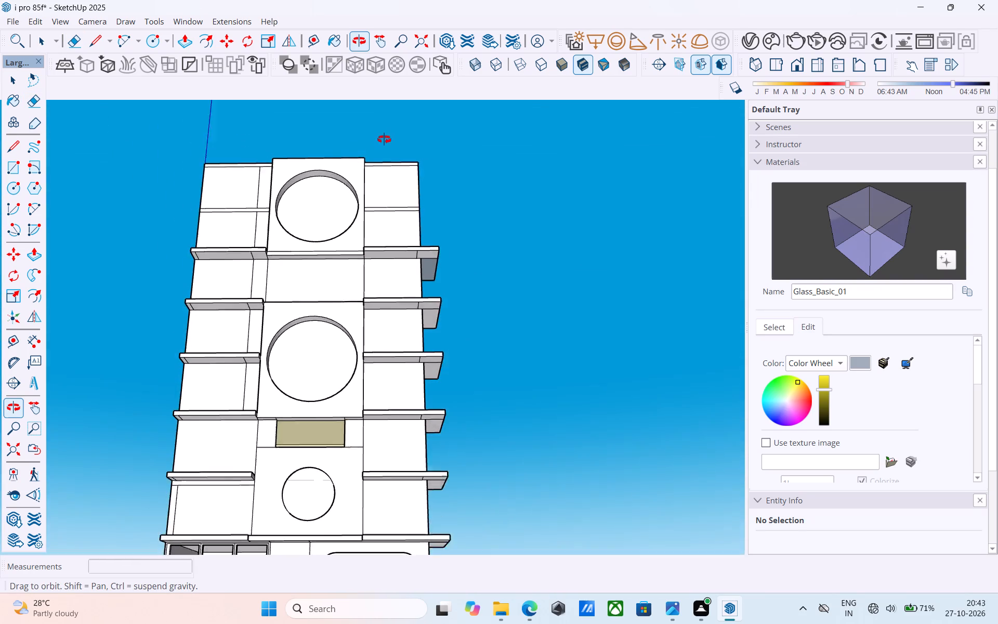
shift+middle_drag(384, 139, 401, 366)
scroll(401, 366, down, 4)
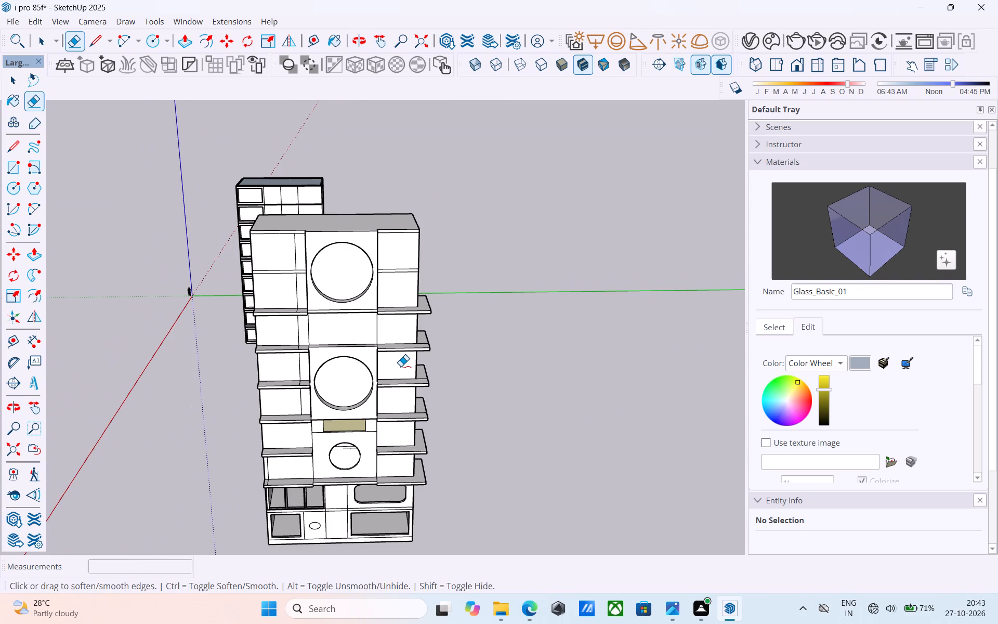
Save the model.
key(ctrl+s)
key(space)
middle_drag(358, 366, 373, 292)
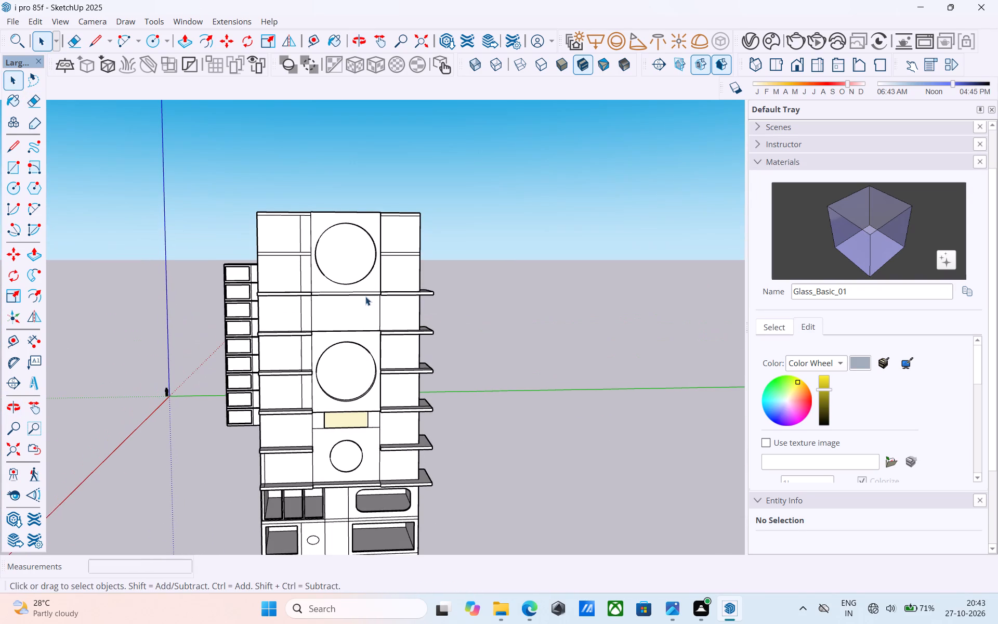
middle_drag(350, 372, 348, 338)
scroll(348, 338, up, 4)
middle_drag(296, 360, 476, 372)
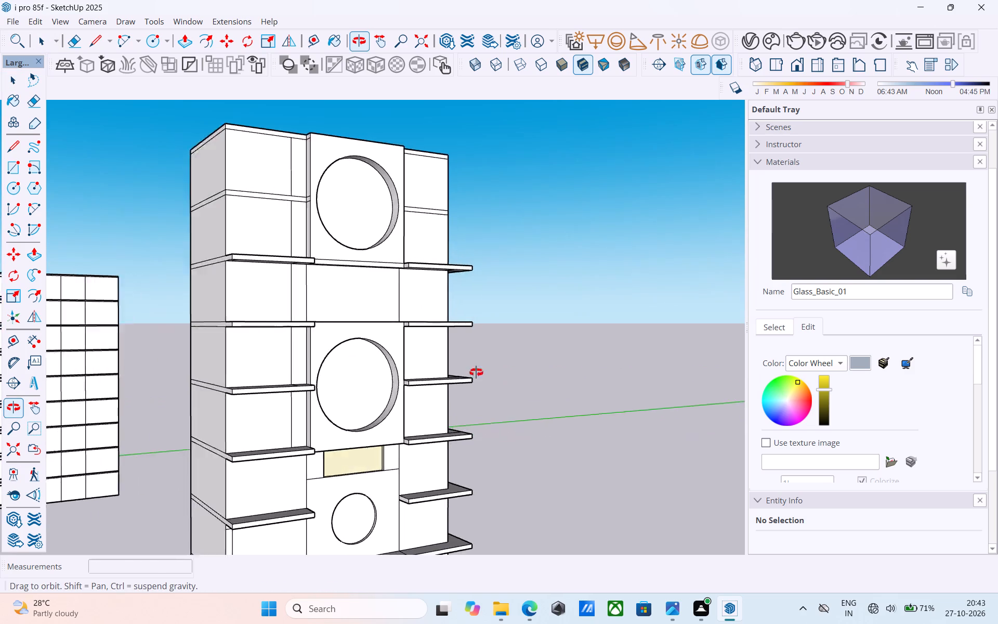
Pull the middle bay panel around the small circle below the glazed opening outward, flush with the large circle's panel above it.
middle_drag(476, 372, 482, 386)
middle_drag(478, 384, 474, 383)
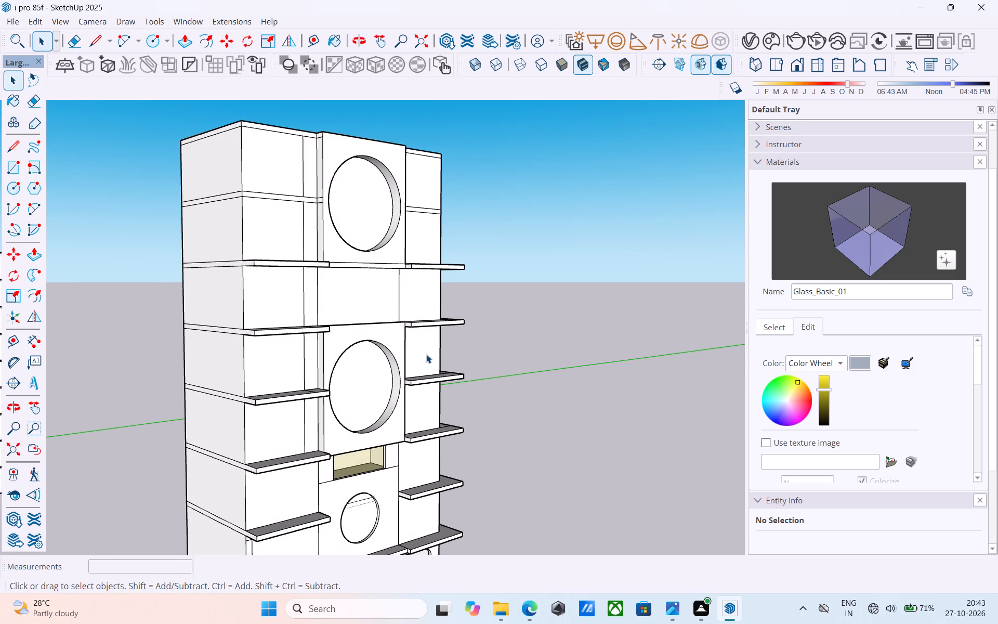
scroll(426, 354, down, 5)
middle_drag(426, 354, 414, 354)
scroll(397, 451, up, 9)
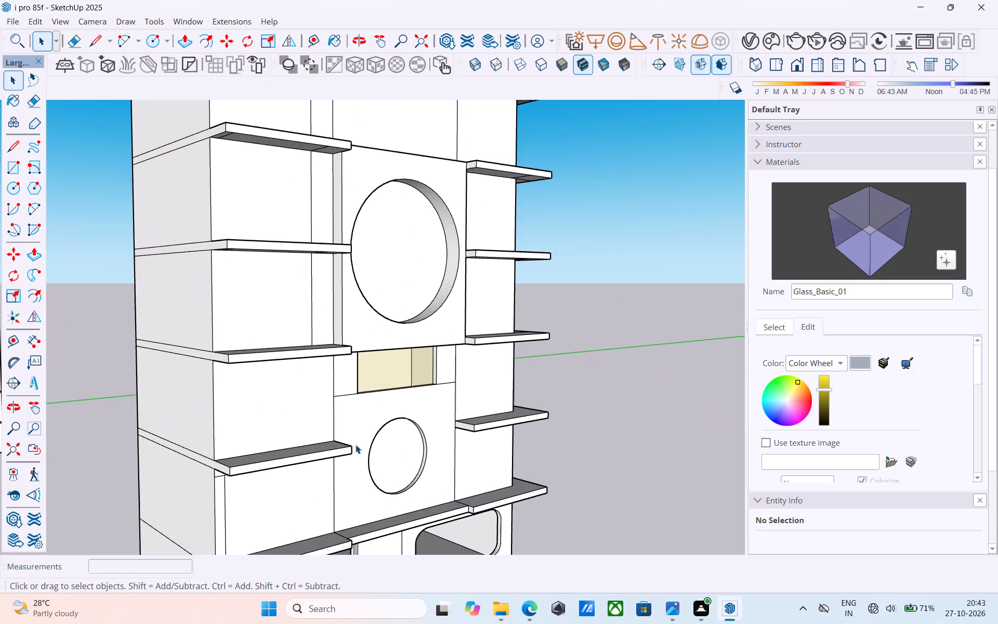
scroll(357, 428, down, 5)
middle_drag(418, 427, 146, 531)
scroll(379, 446, up, 4)
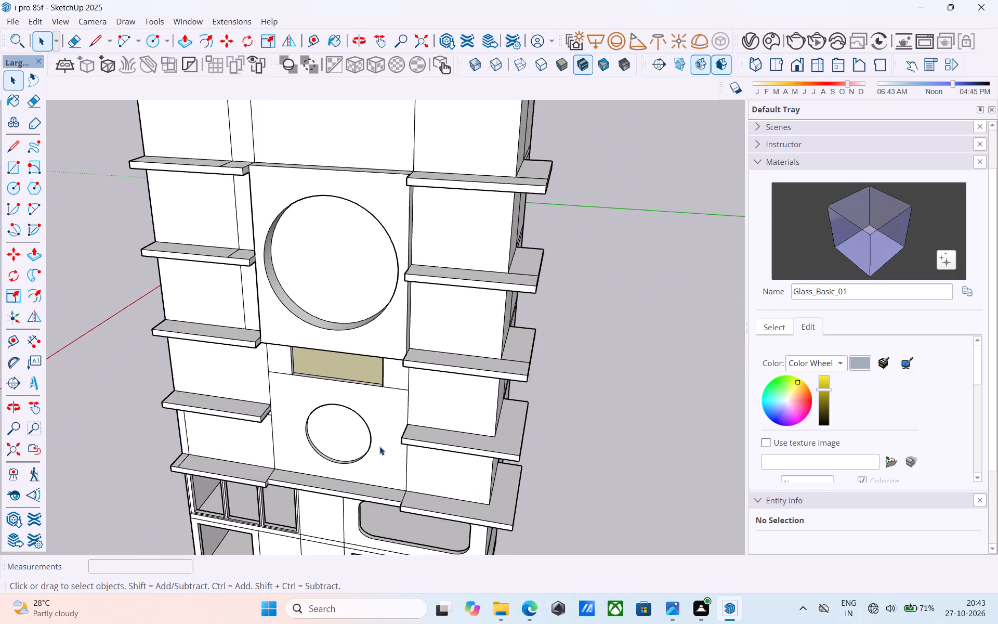
scroll(387, 439, up, 5)
click(387, 439)
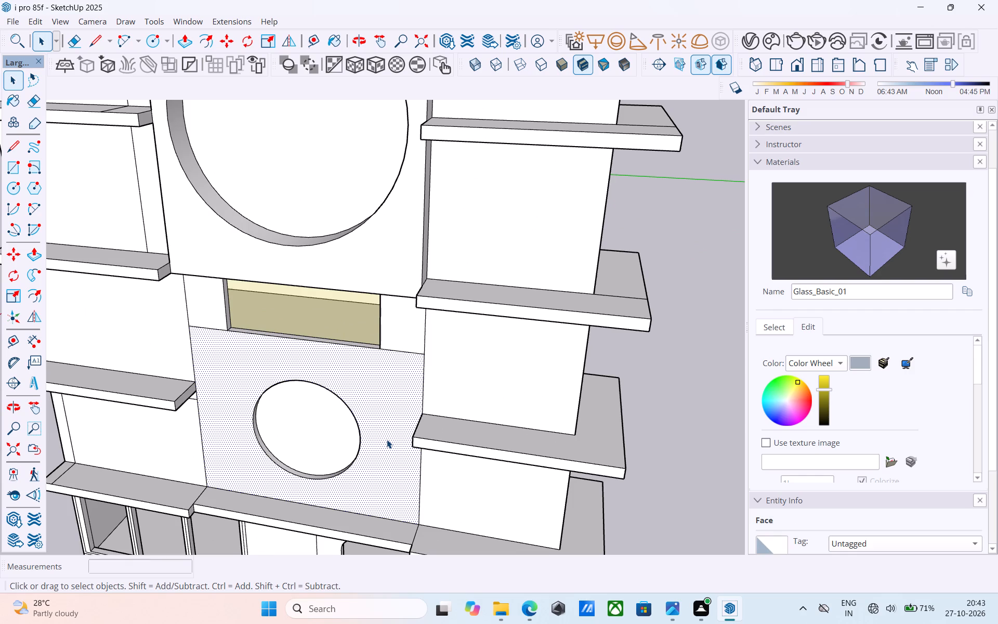
key(p)
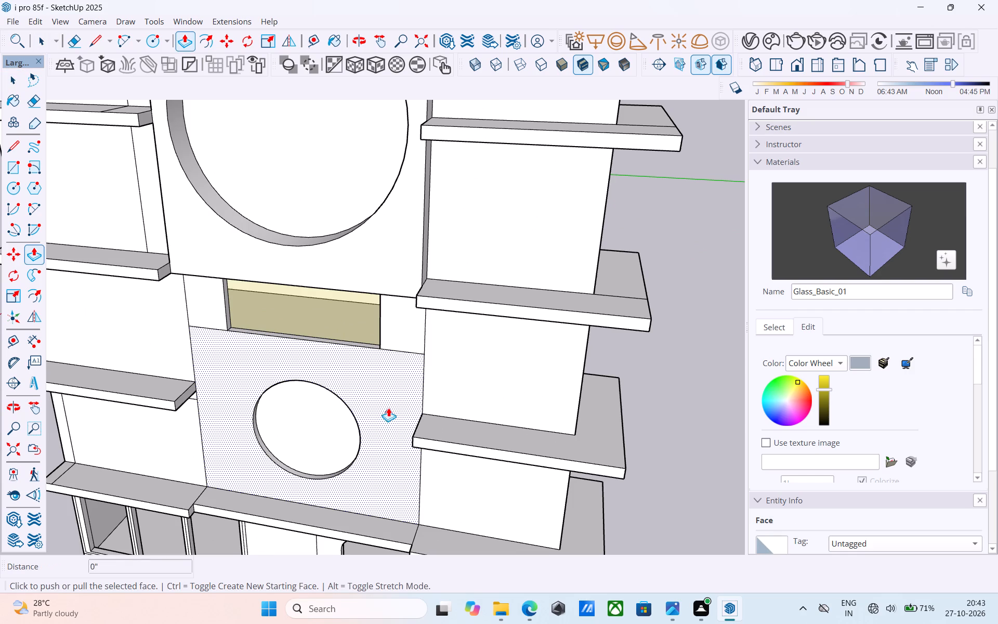
click(396, 373)
click(402, 268)
scroll(402, 268, down, 5)
middle_drag(350, 352, 404, 281)
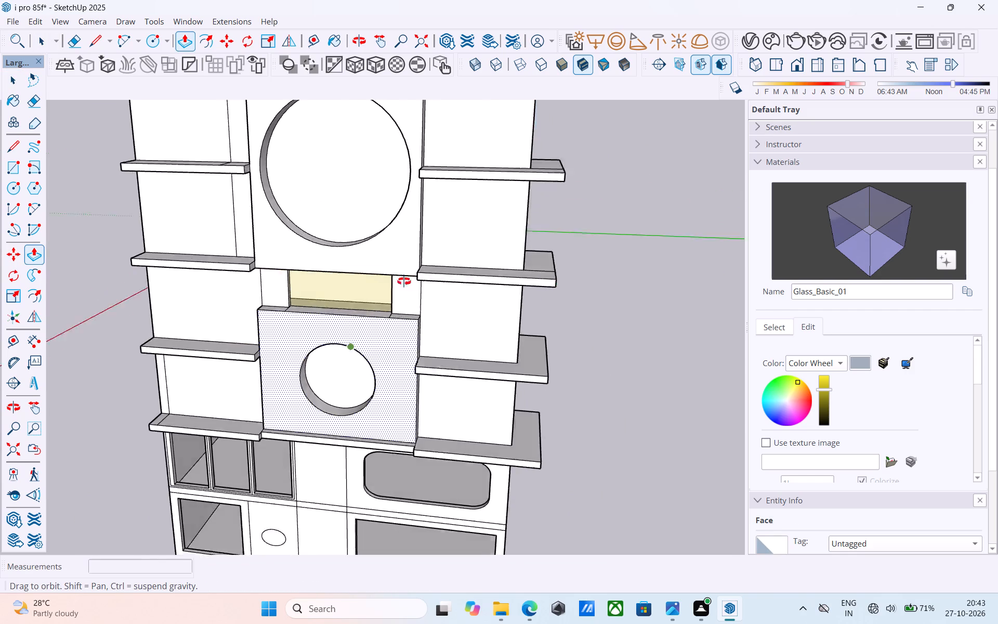
middle_drag(404, 281, 516, 228)
key(space)
Push the recessed face inside the topmost circle of the middle bay inward 2".
scroll(445, 266, down, 4)
middle_drag(437, 274, 428, 452)
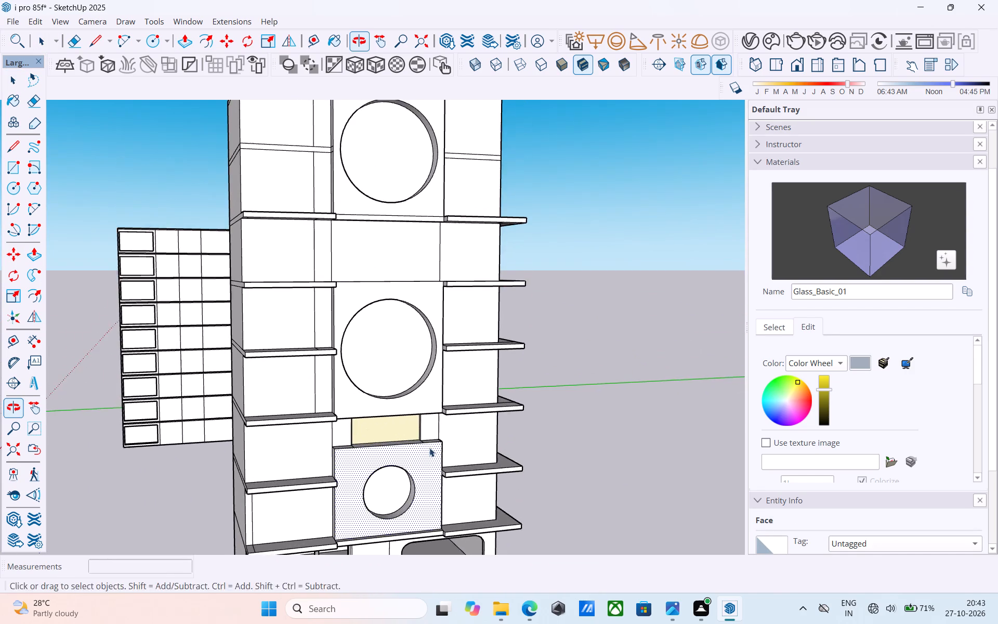
middle_drag(429, 448, 409, 371)
scroll(407, 360, down, 4)
shift+middle_drag(407, 360, 270, 463)
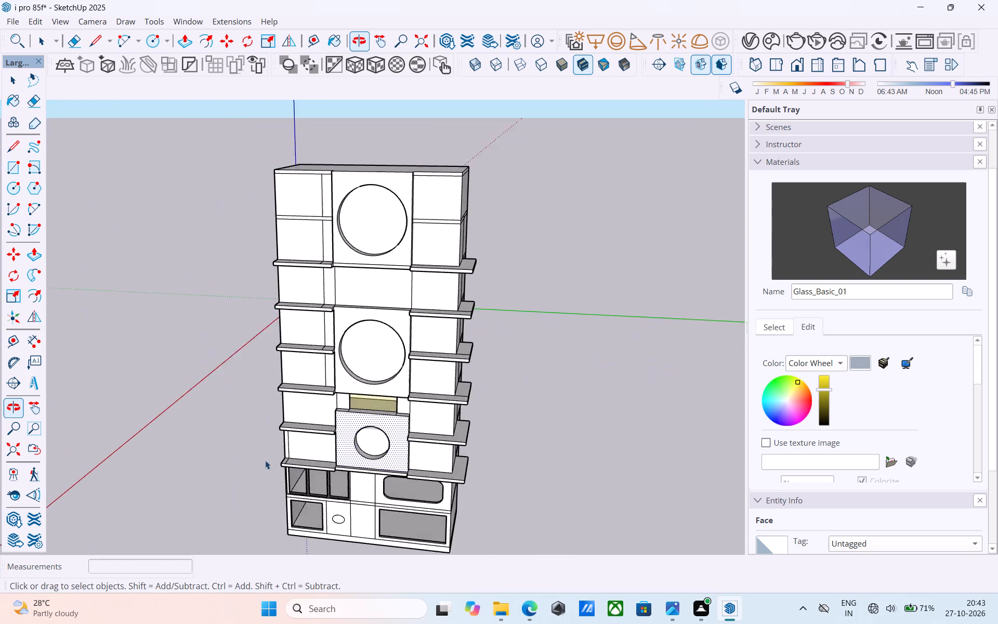
scroll(392, 253, up, 8)
shift+middle_drag(377, 222, 389, 307)
scroll(371, 303, up, 3)
click(370, 300)
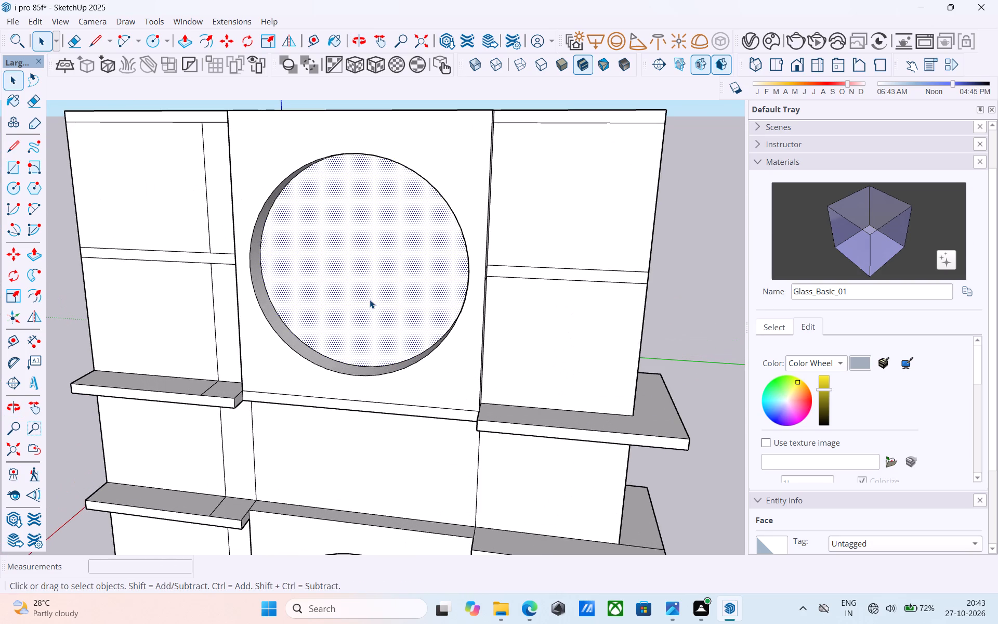
key(p)
click(370, 300)
click(396, 245)
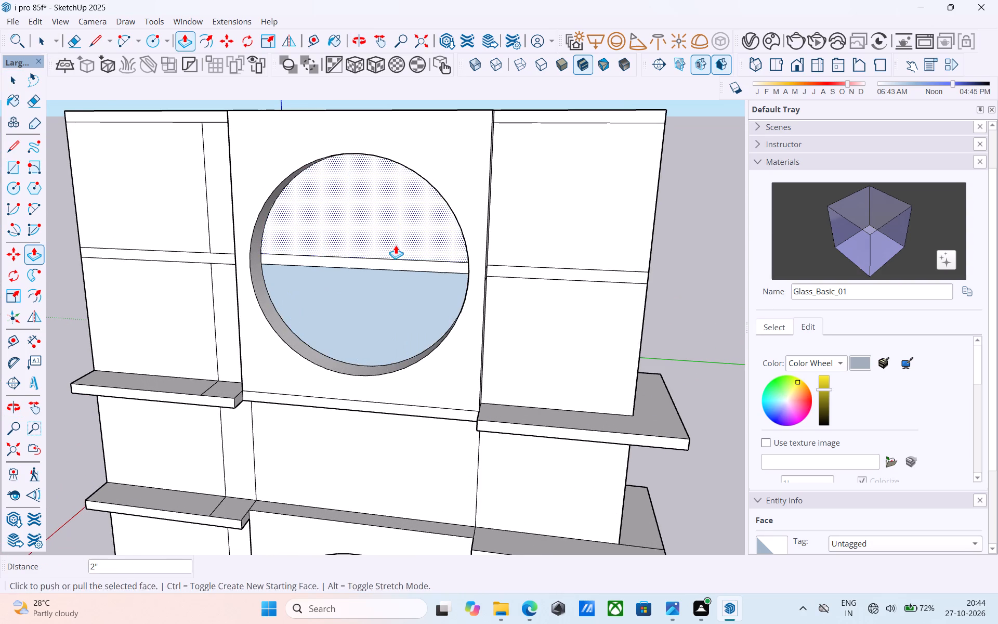
key(space)
Delete the faces above and below the slab band inside the topmost circle, opening both storeys behind it.
middle_drag(390, 252, 395, 243)
key(Delete)
click(378, 315)
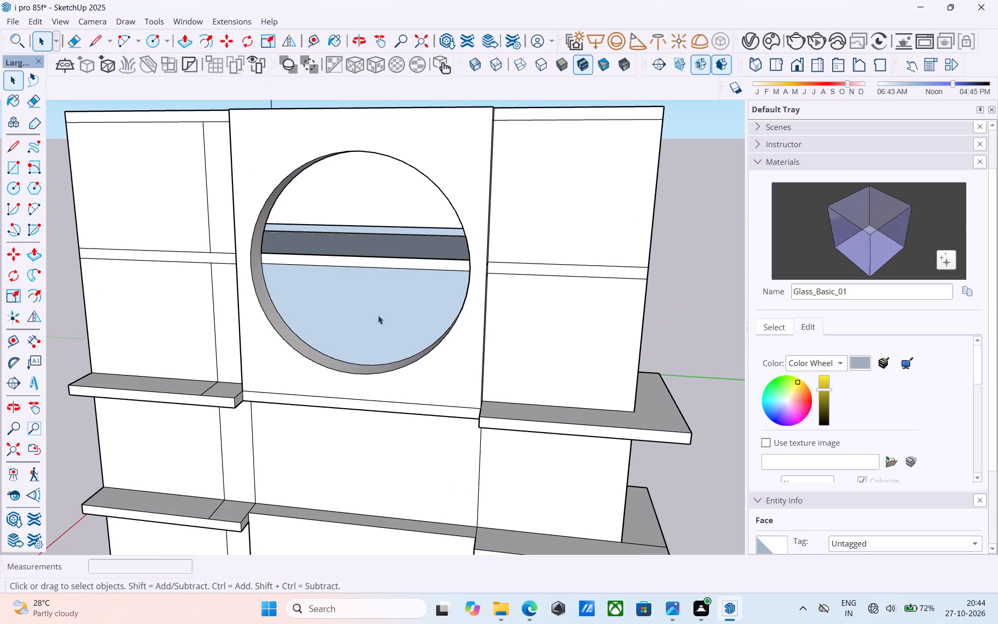
key(Delete)
Draw a rectangle corner to corner across the upper storey's floor behind the topmost circle, 23' 6" by about 51' 7".
middle_drag(374, 300, 398, 265)
middle_drag(402, 205, 437, 249)
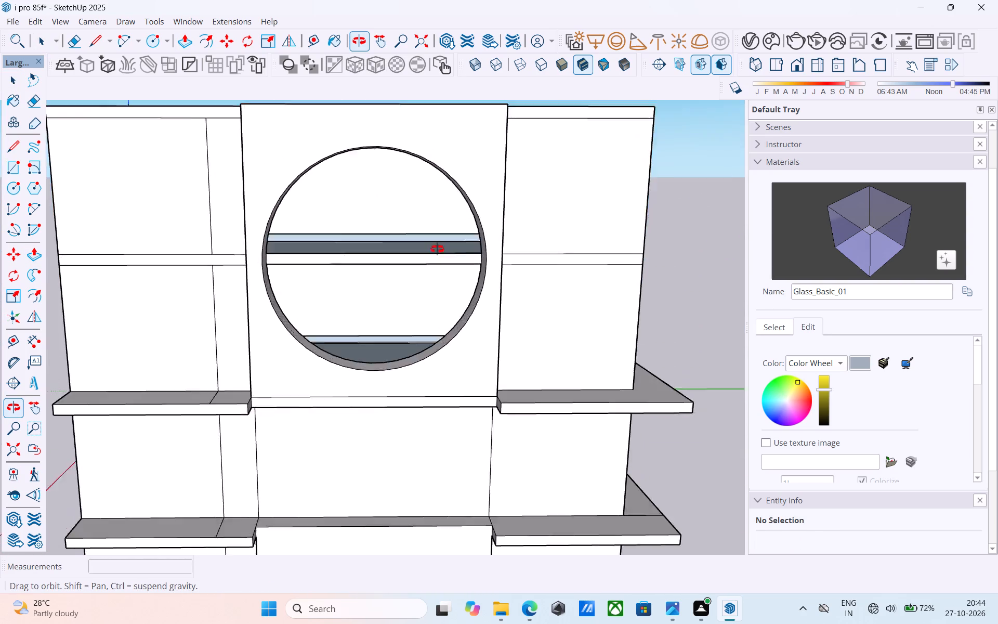
middle_drag(437, 249, 426, 325)
middle_drag(405, 204, 265, 139)
scroll(296, 220, up, 4)
middle_drag(302, 231, 251, 212)
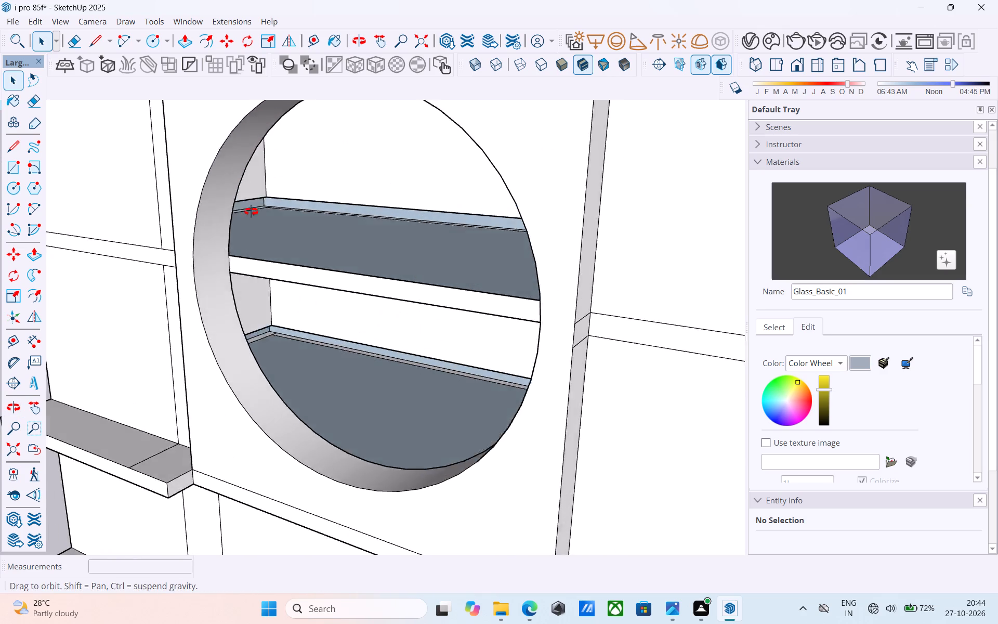
middle_drag(251, 212, 268, 204)
scroll(277, 213, up, 8)
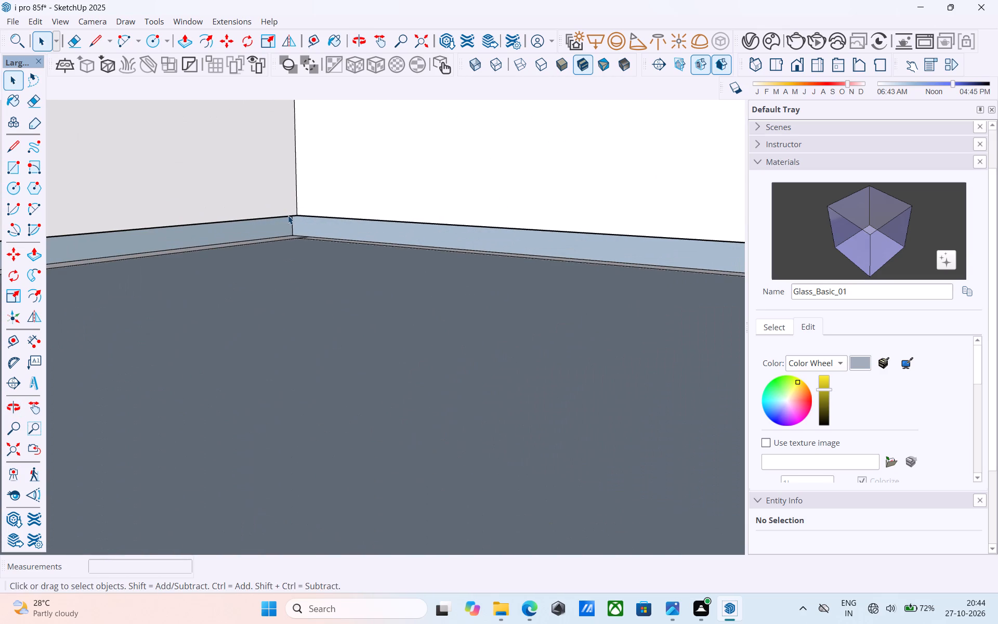
key(r)
click(293, 215)
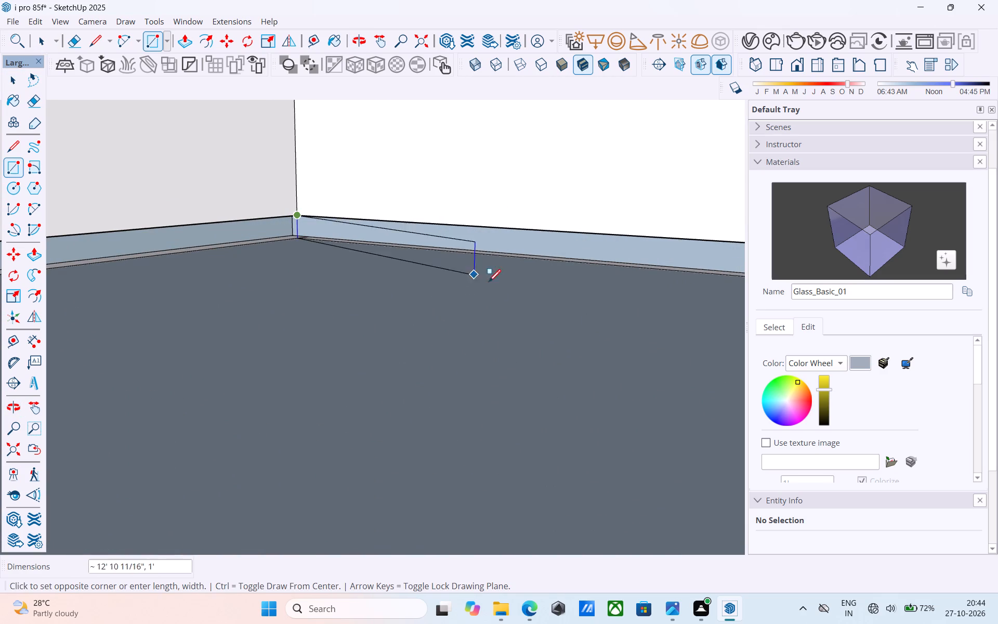
scroll(495, 289, down, 1)
shift+middle_drag(495, 290, 412, 246)
scroll(405, 241, down, 4)
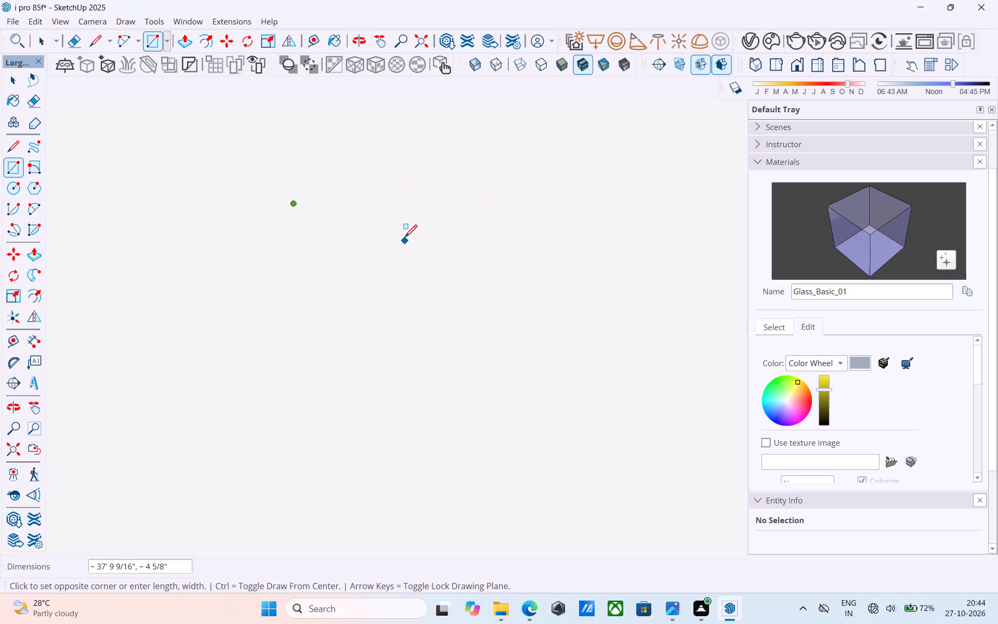
scroll(405, 238, down, 20)
scroll(405, 238, down, 18)
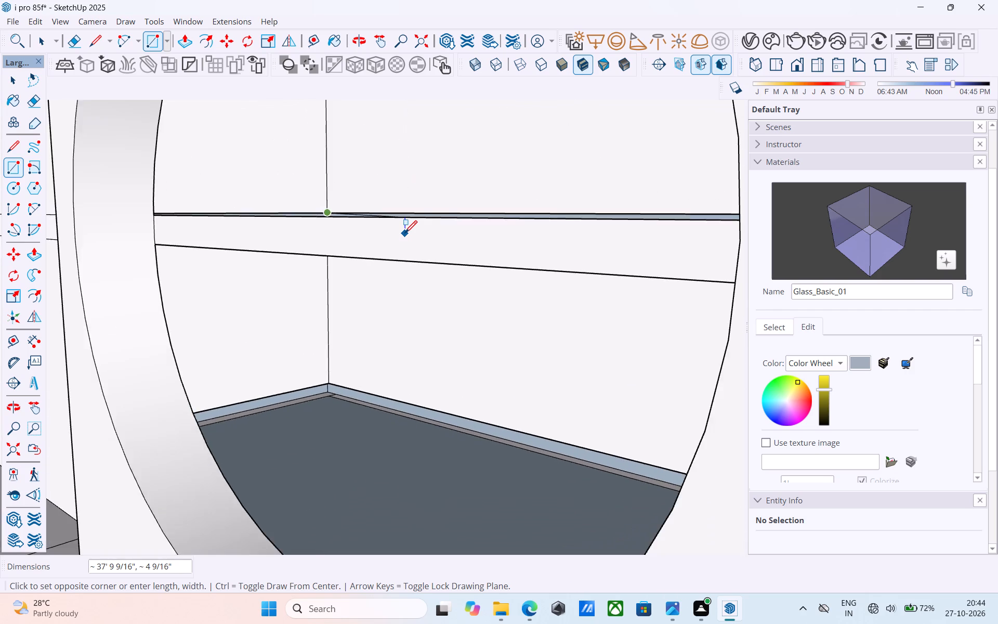
scroll(405, 234, down, 4)
shift+middle_drag(468, 348, 471, 425)
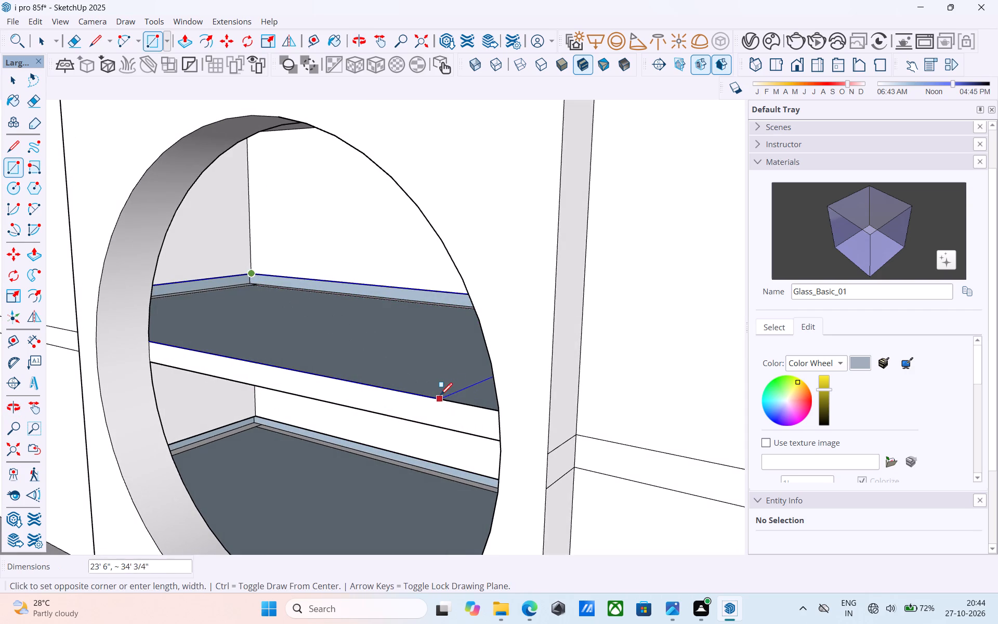
shift+middle_drag(490, 382, 488, 422)
scroll(491, 418, up, 2)
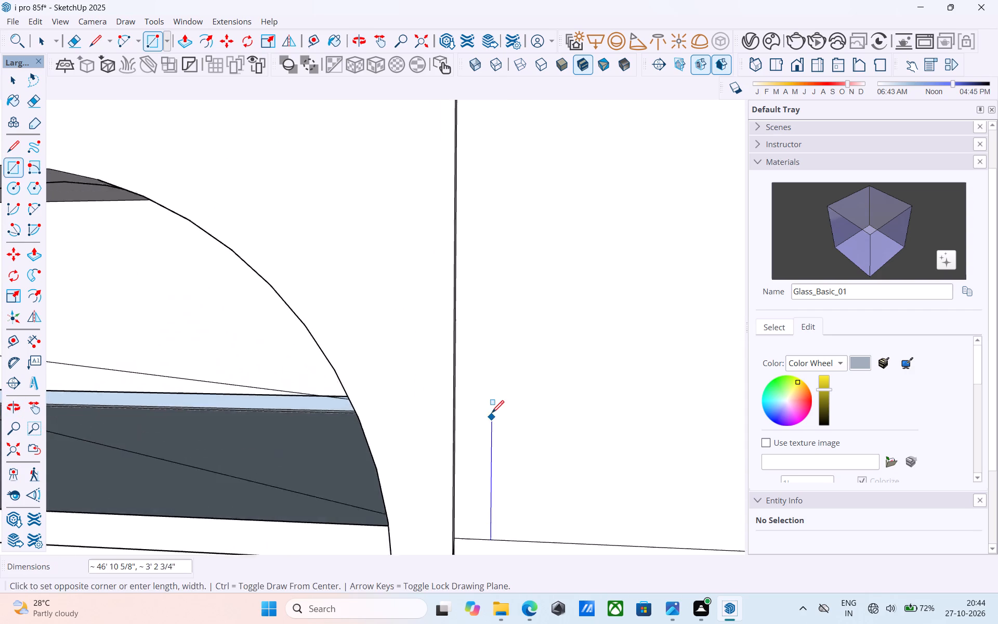
scroll(492, 414, up, 6)
middle_drag(449, 419, 997, 459)
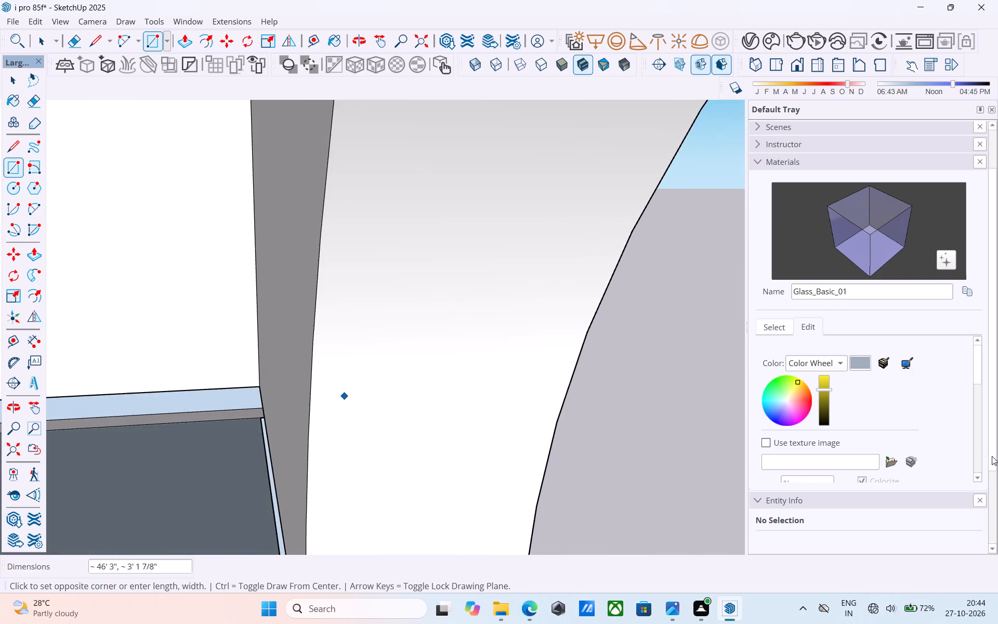
shift+middle_drag(258, 414, 501, 403)
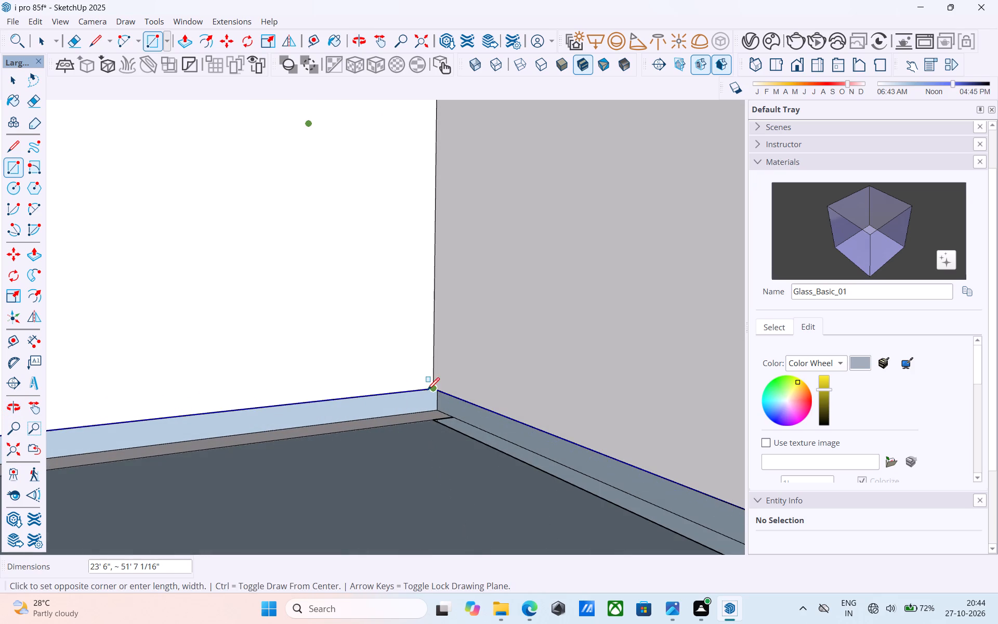
click(432, 391)
Draw a rectangle corner to corner across the lower storey's floor behind the topmost circle, 23' 6" by about 51' 7".
middle_drag(433, 388, 106, 329)
scroll(339, 302, down, 5)
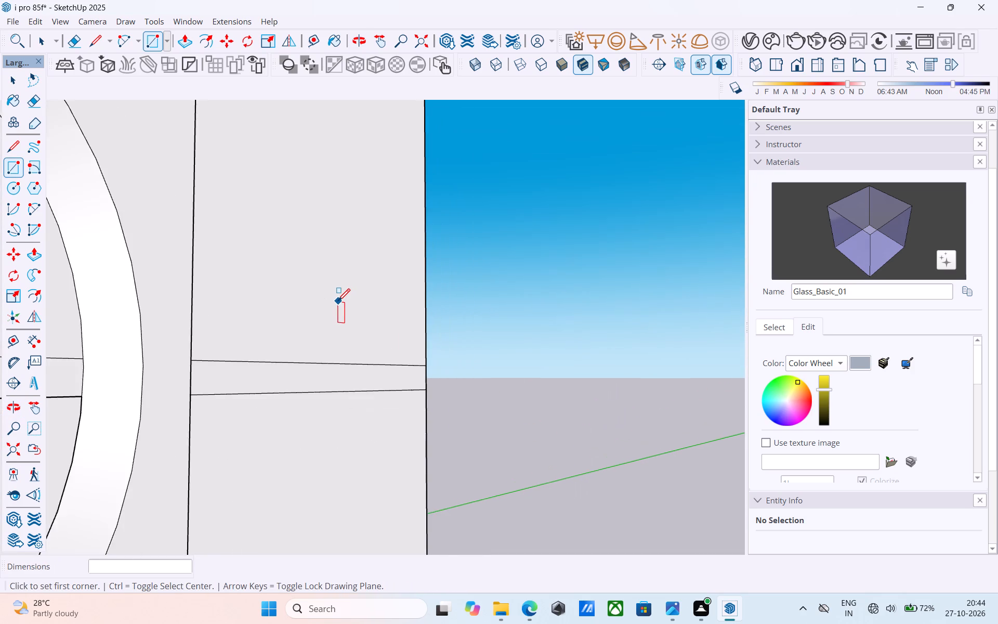
scroll(338, 302, down, 16)
middle_drag(288, 328, 121, 389)
shift+middle_drag(342, 302, 247, 360)
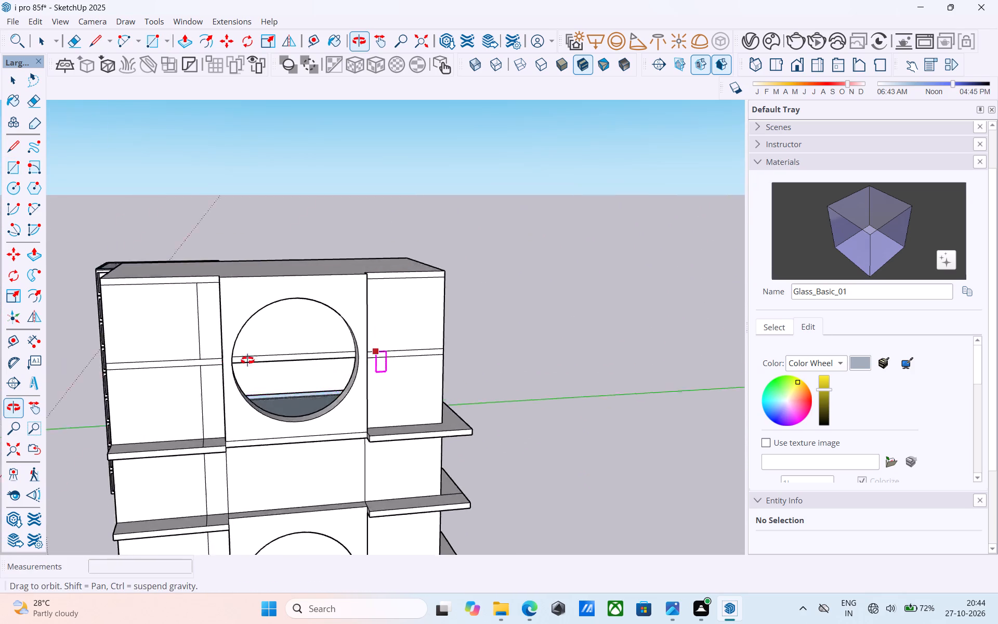
shift+middle_drag(247, 360, 150, 369)
scroll(303, 392, up, 11)
scroll(192, 348, up, 7)
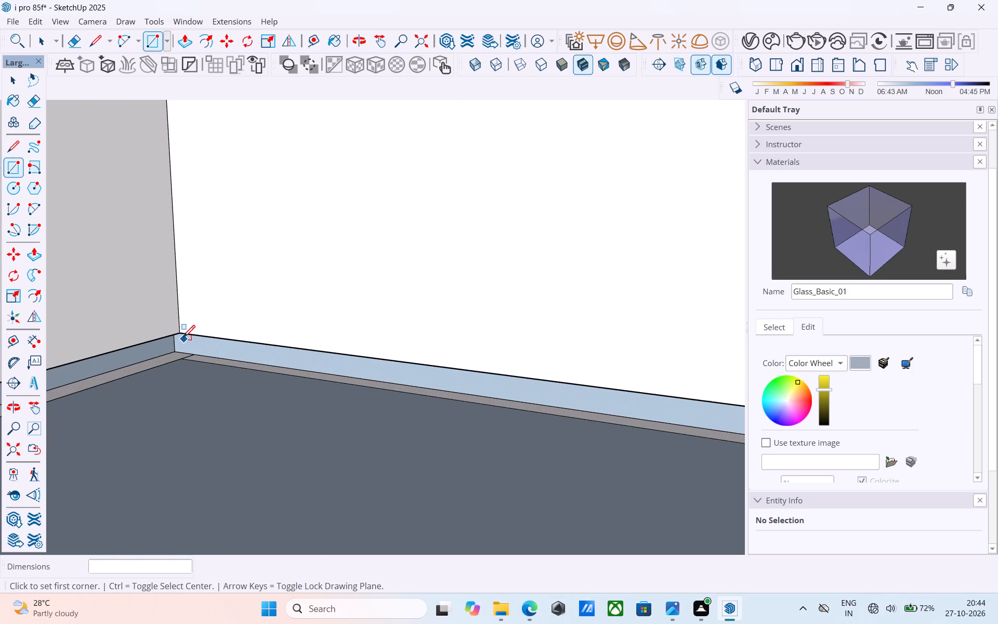
click(179, 331)
middle_drag(446, 369, 639, 361)
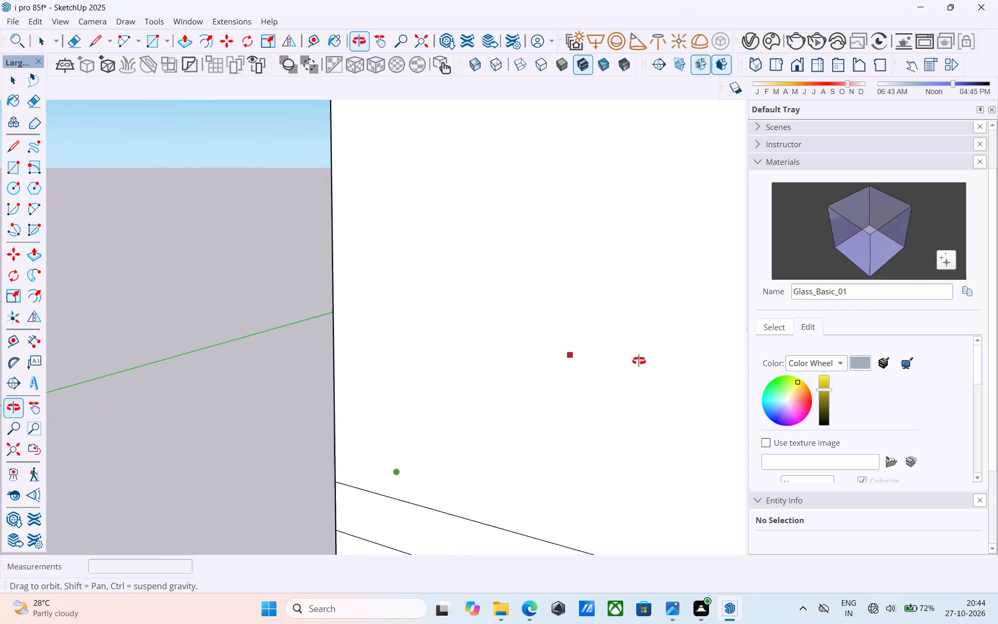
middle_drag(639, 361, 280, 325)
shift+middle_drag(500, 344, 251, 332)
middle_drag(513, 339, 316, 309)
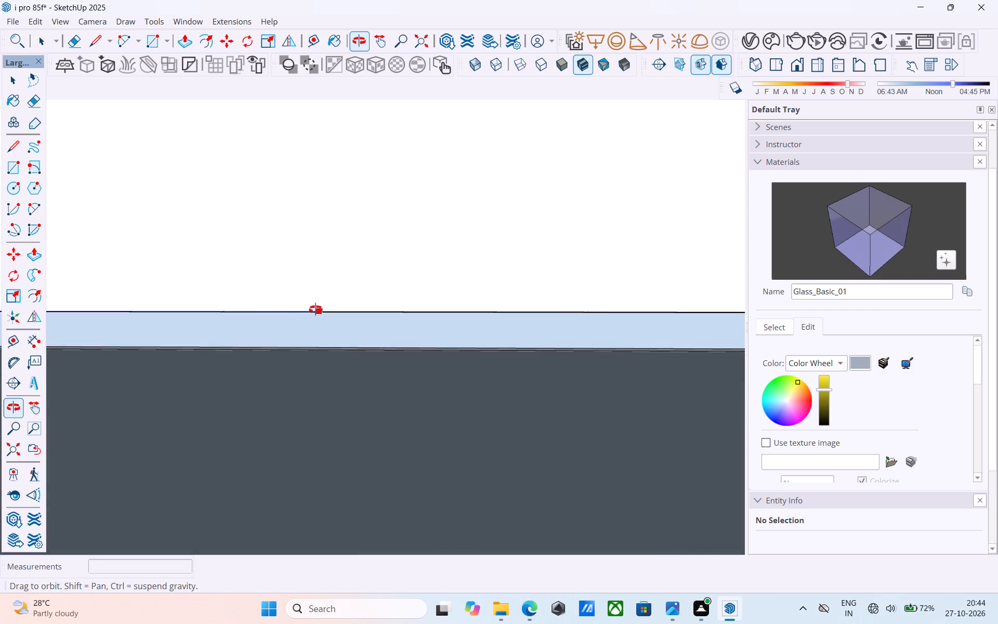
middle_drag(316, 309, 226, 342)
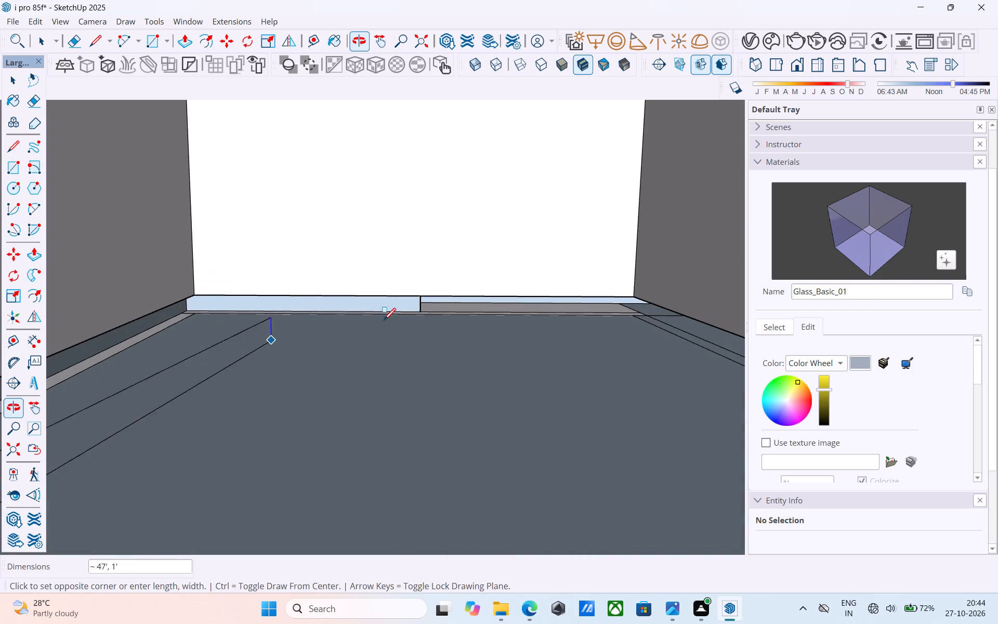
shift+middle_drag(479, 305, 430, 331)
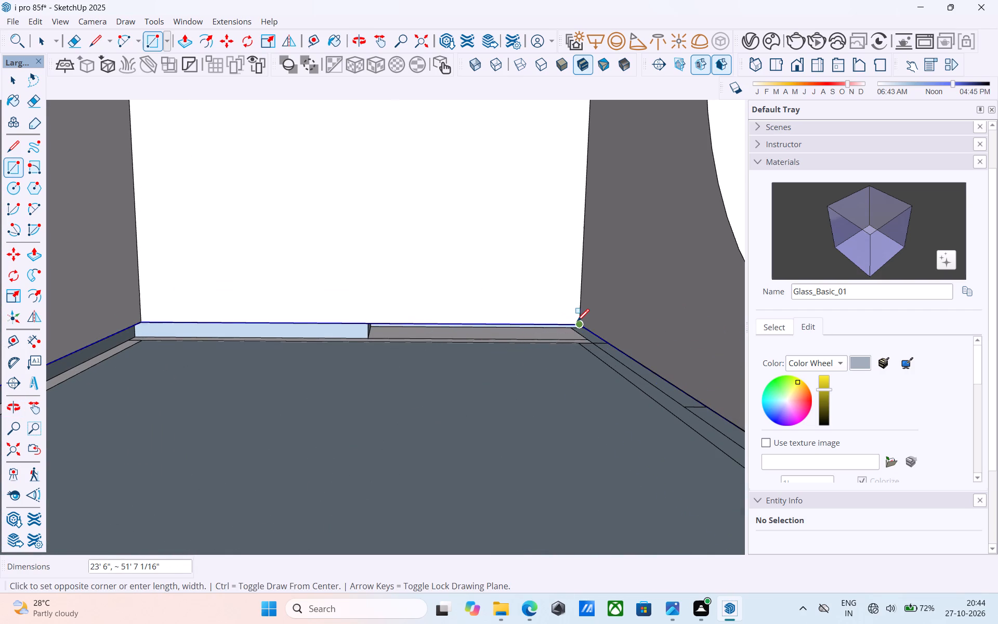
click(577, 321)
middle_drag(569, 315, 561, 315)
key(space)
Reverse the new floor face of the lower storey behind the topmost circle.
click(483, 366)
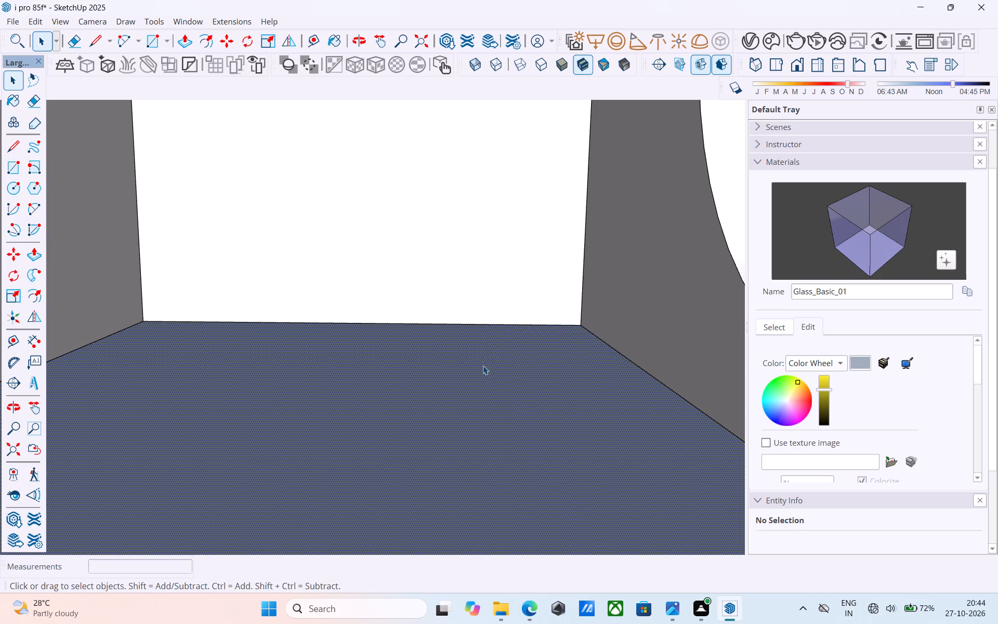
right_click(483, 366)
click(525, 247)
Delete the face covering the upper half of the topmost circle's opening.
middle_drag(502, 284, 203, 292)
scroll(209, 299, down, 20)
middle_drag(400, 312, 204, 383)
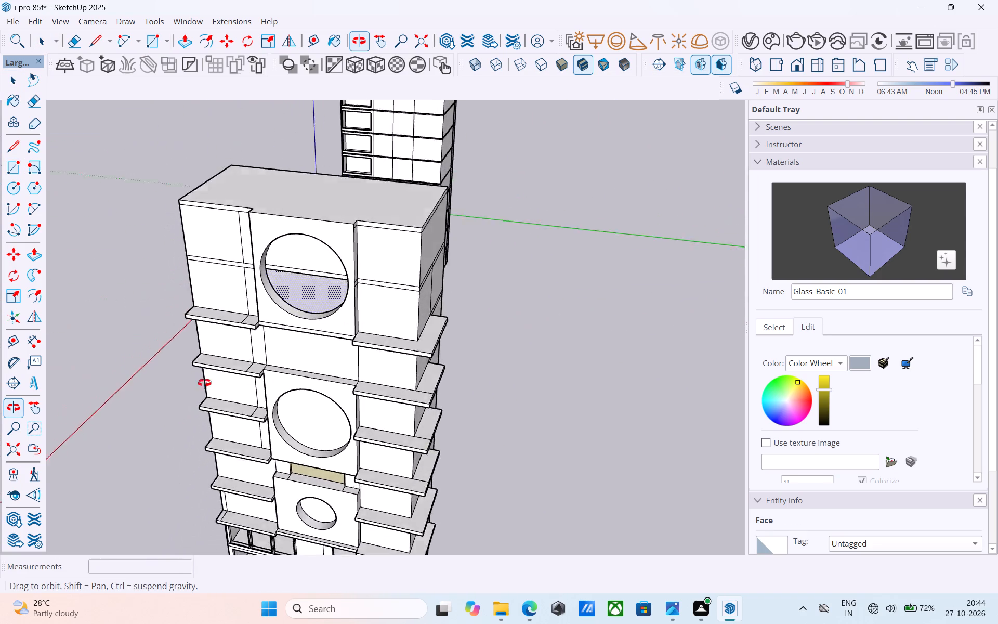
middle_drag(204, 383, 249, 168)
scroll(313, 257, up, 9)
click(312, 258)
scroll(312, 258, up, 3)
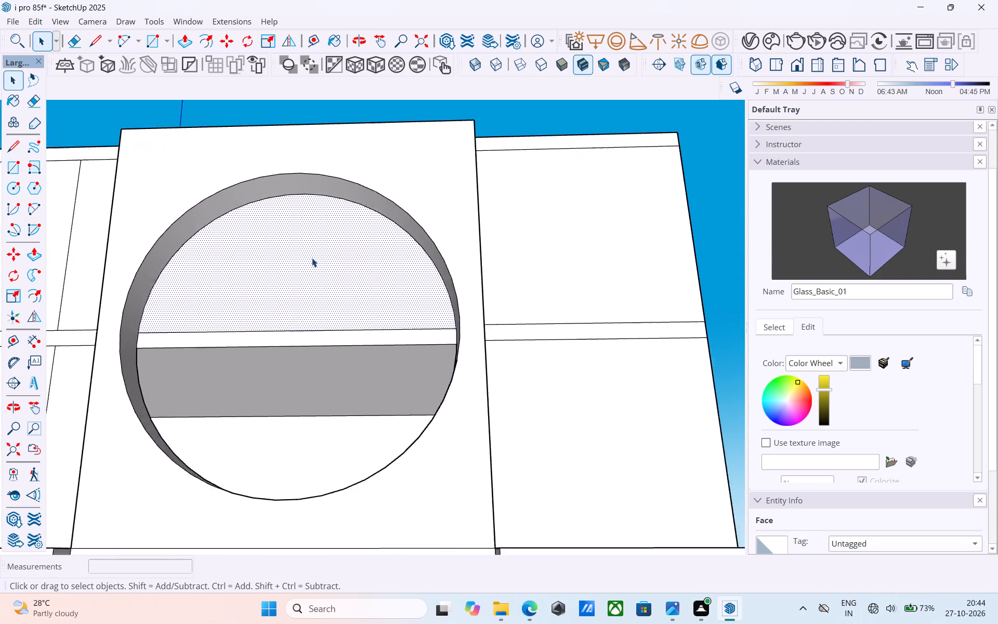
scroll(312, 258, up, 2)
key(Delete)
Draw a line along the red axis from the floor's front corner at the topmost circle's left edge to the rear wall.
middle_drag(309, 269, 315, 455)
scroll(313, 439, down, 5)
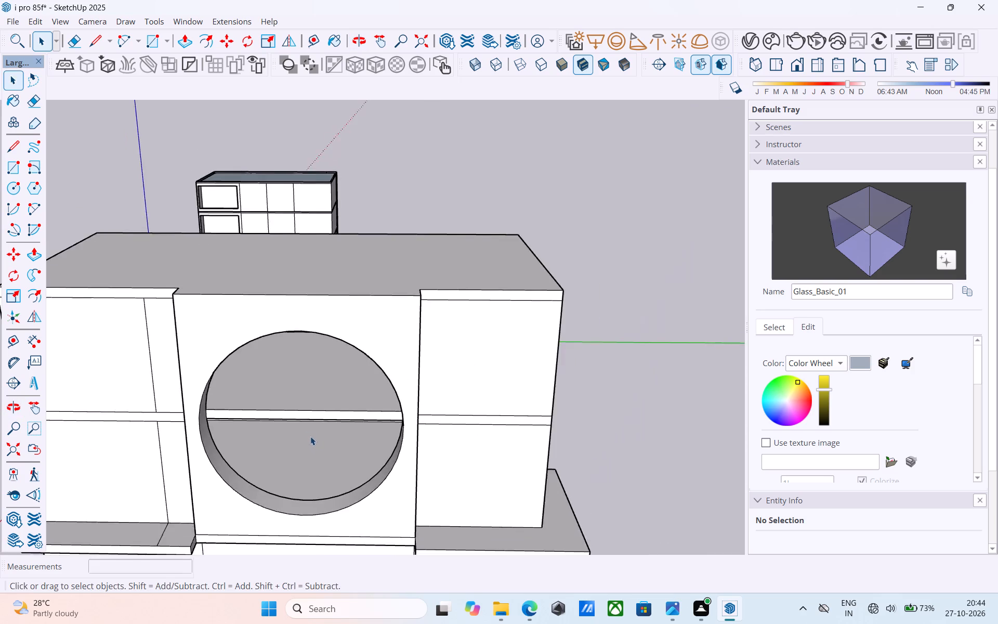
middle_drag(305, 433, 212, 407)
scroll(215, 399, up, 9)
middle_drag(192, 384, 177, 382)
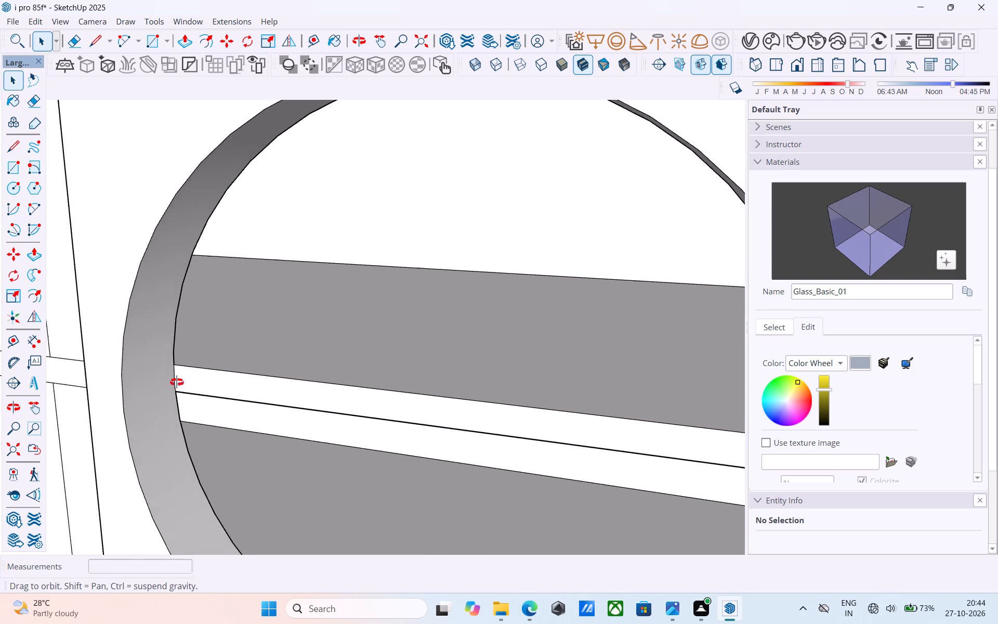
middle_drag(177, 382, 157, 386)
scroll(193, 356, up, 5)
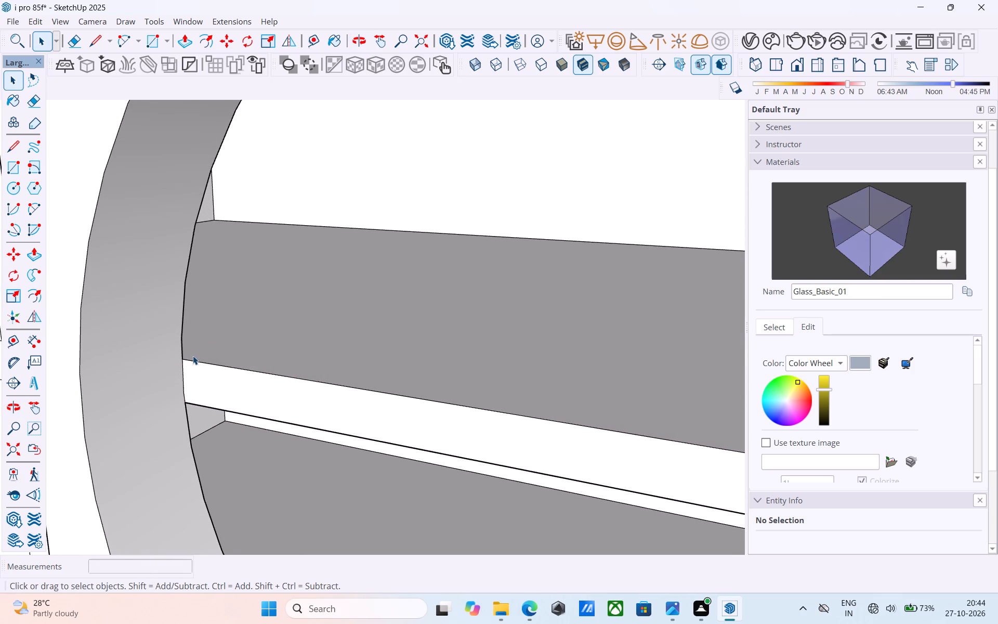
key(l)
click(186, 358)
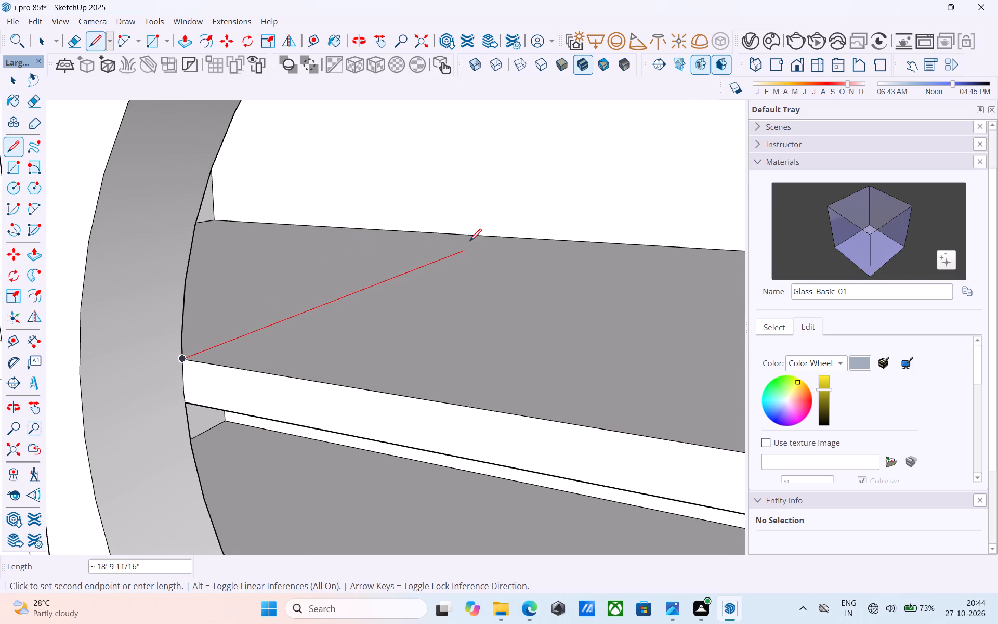
click(503, 241)
key(space)
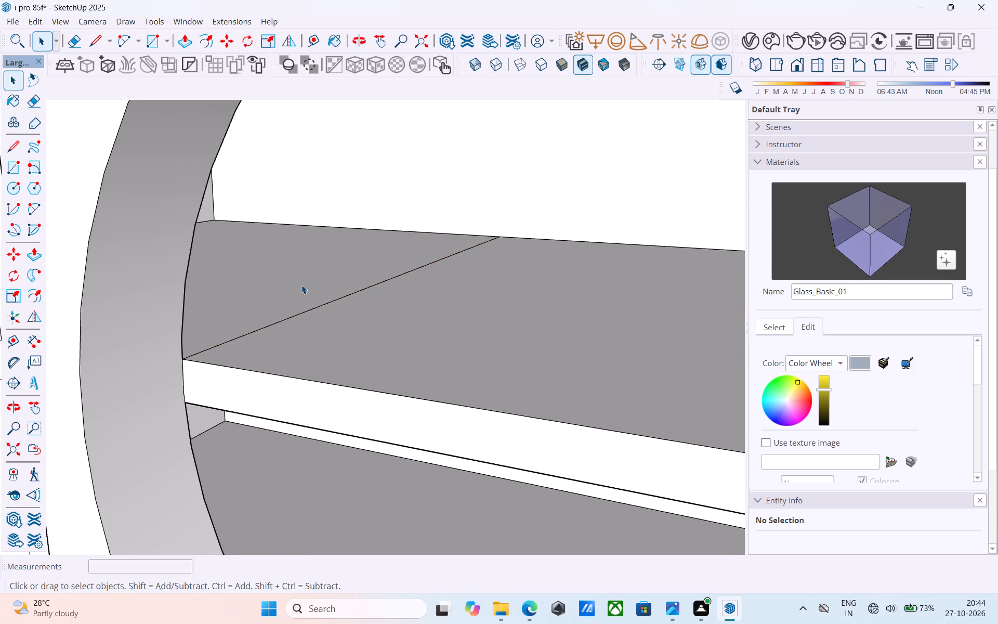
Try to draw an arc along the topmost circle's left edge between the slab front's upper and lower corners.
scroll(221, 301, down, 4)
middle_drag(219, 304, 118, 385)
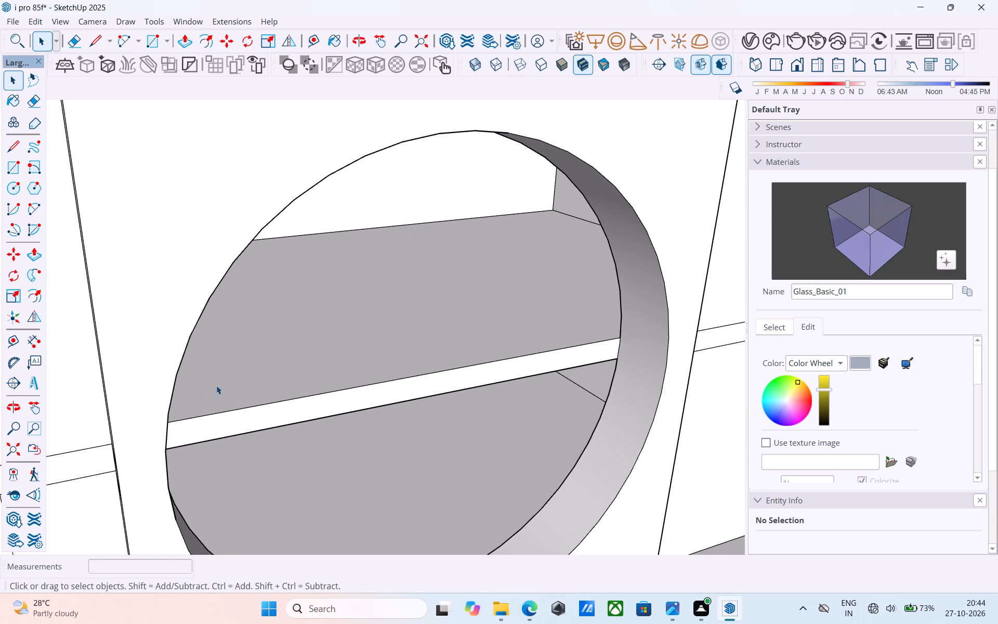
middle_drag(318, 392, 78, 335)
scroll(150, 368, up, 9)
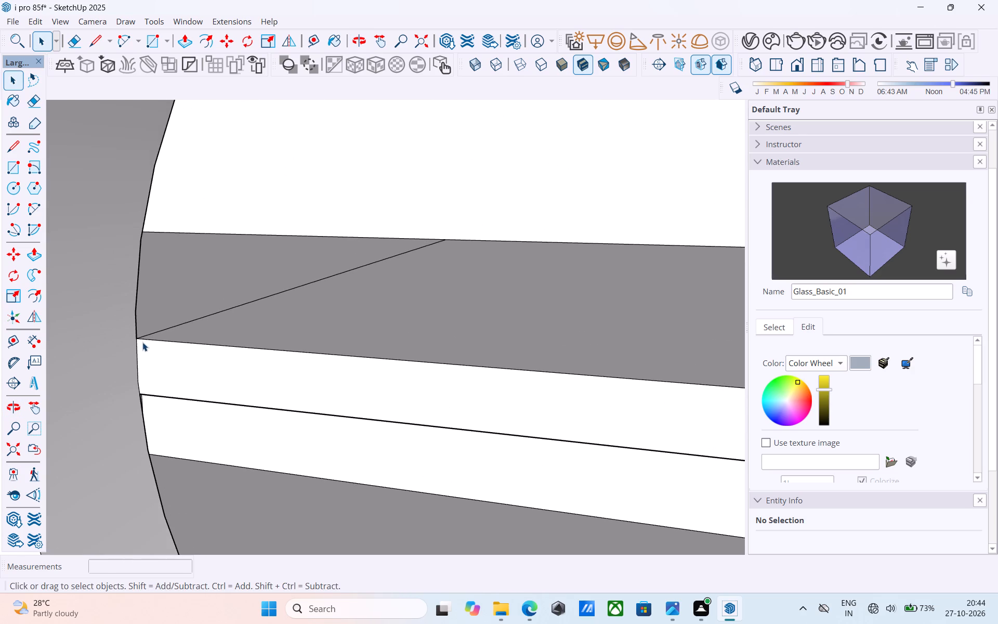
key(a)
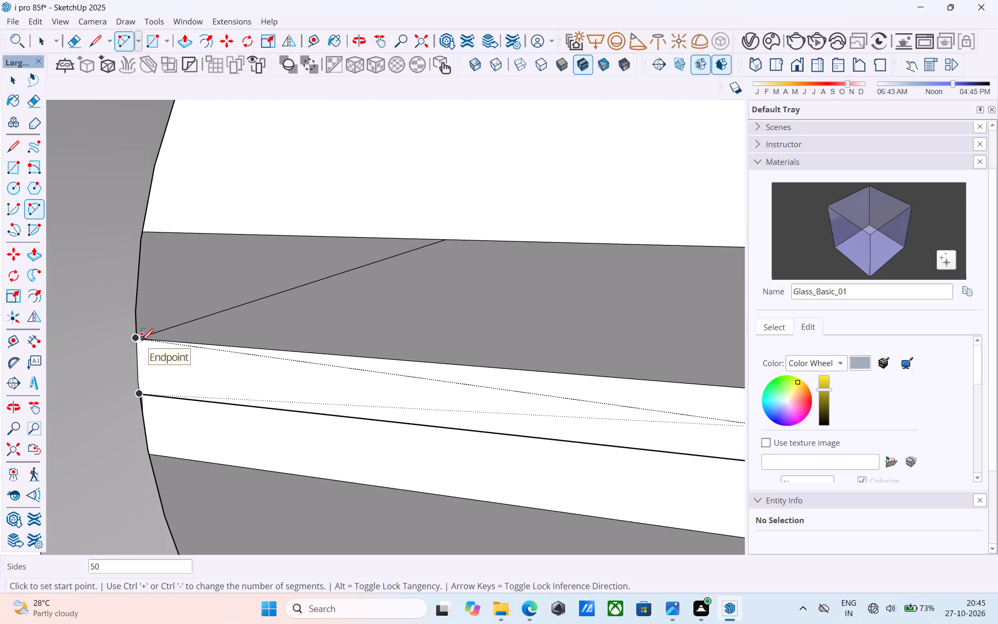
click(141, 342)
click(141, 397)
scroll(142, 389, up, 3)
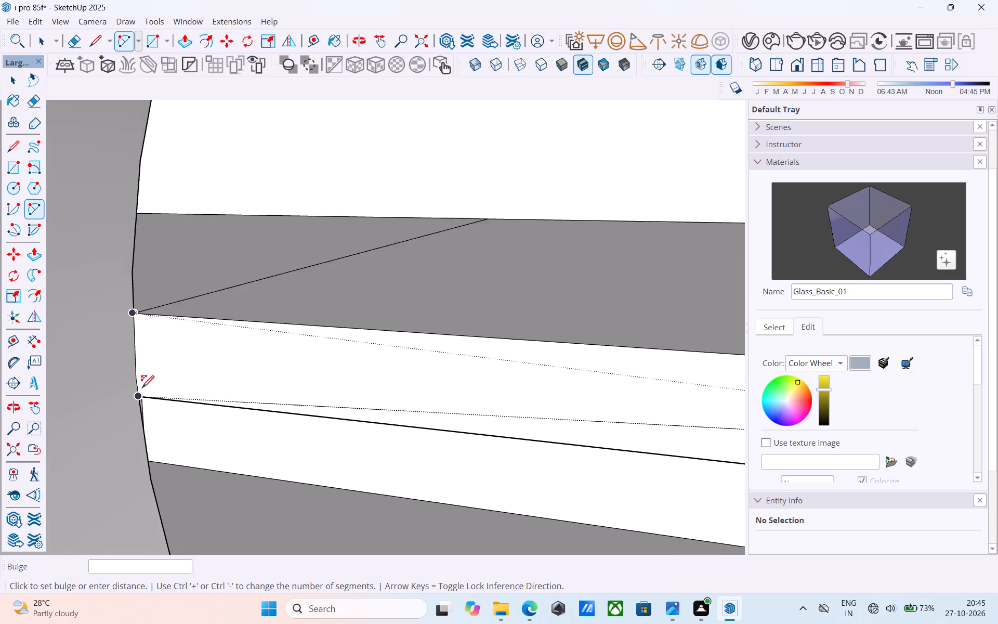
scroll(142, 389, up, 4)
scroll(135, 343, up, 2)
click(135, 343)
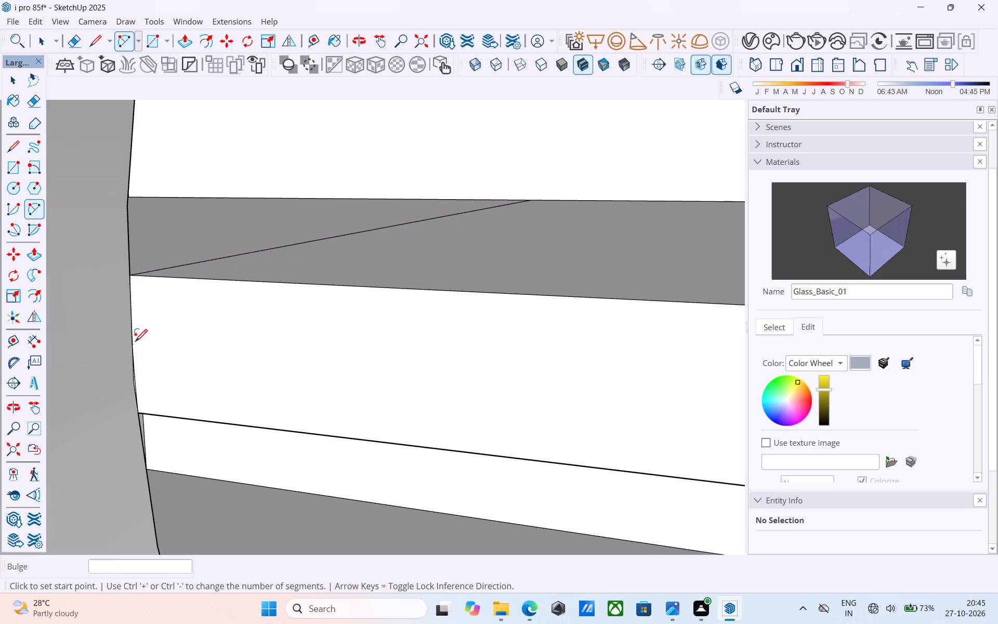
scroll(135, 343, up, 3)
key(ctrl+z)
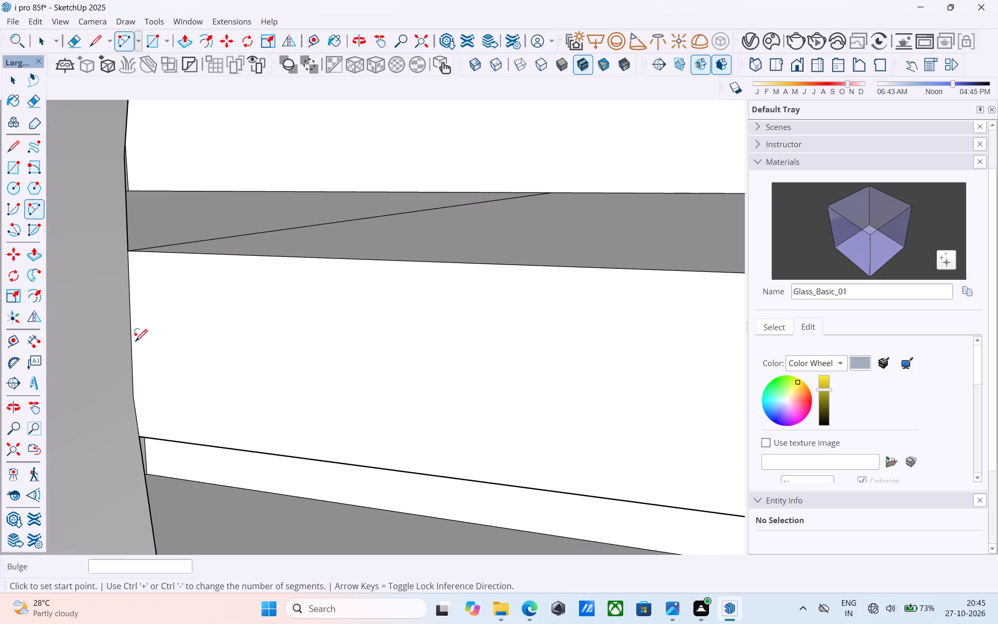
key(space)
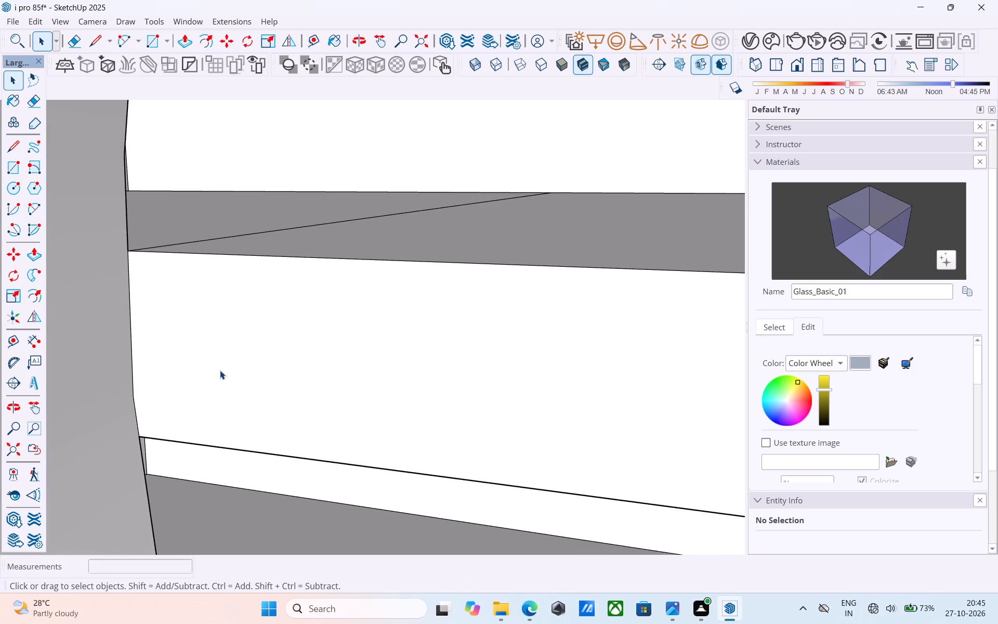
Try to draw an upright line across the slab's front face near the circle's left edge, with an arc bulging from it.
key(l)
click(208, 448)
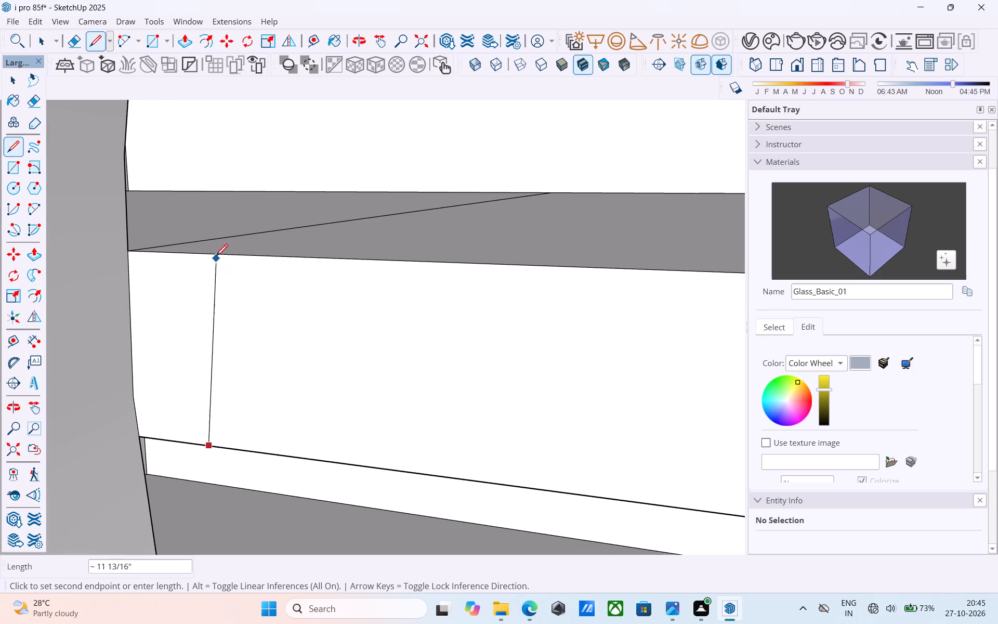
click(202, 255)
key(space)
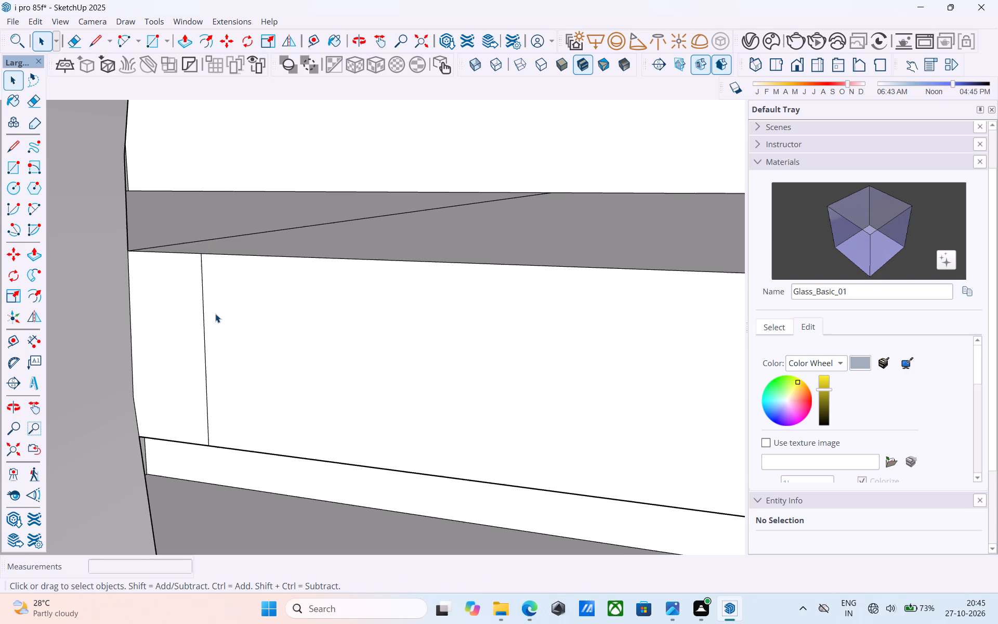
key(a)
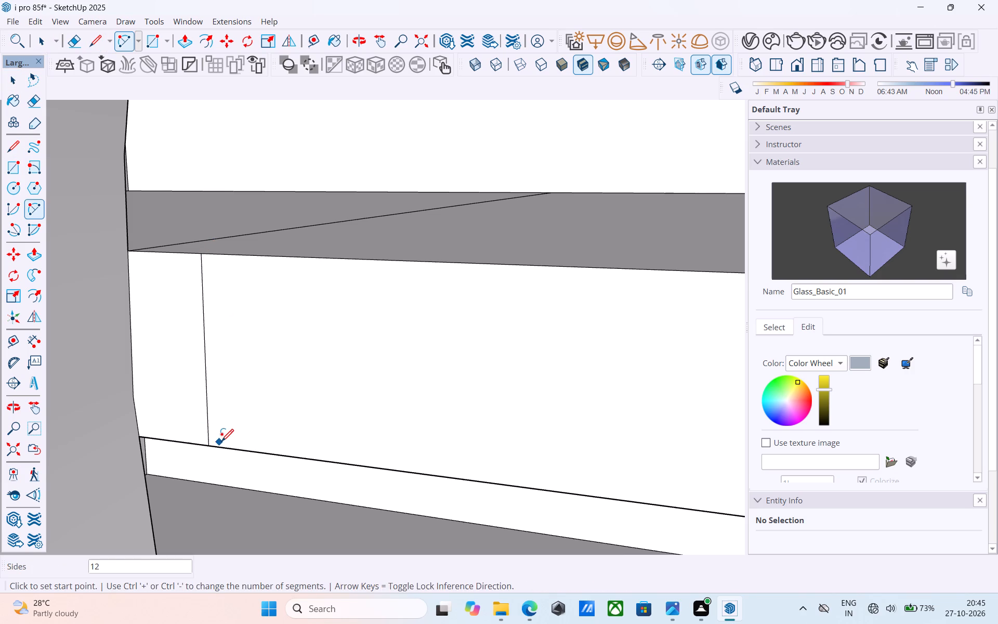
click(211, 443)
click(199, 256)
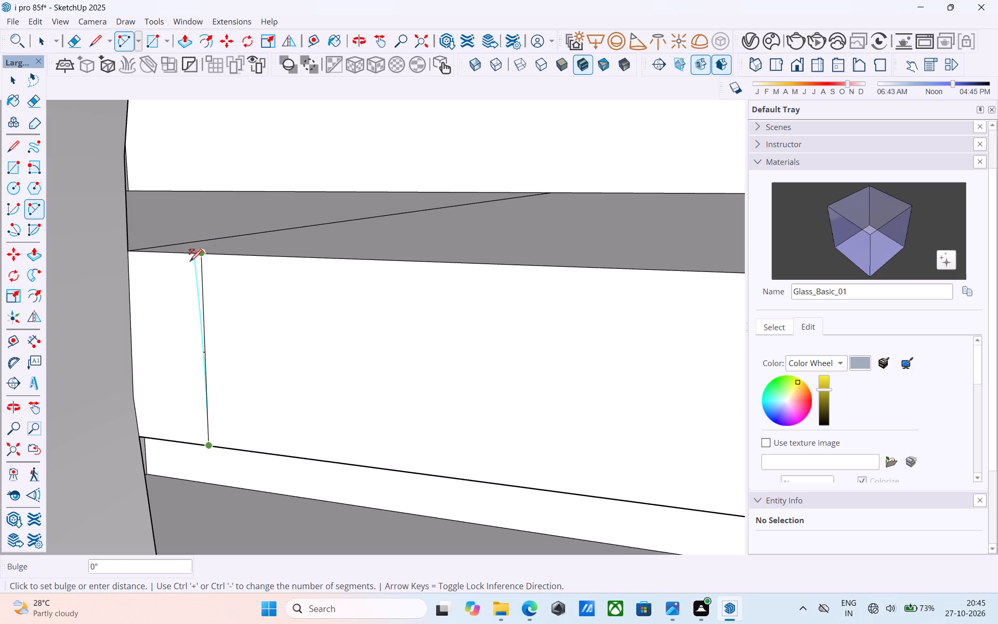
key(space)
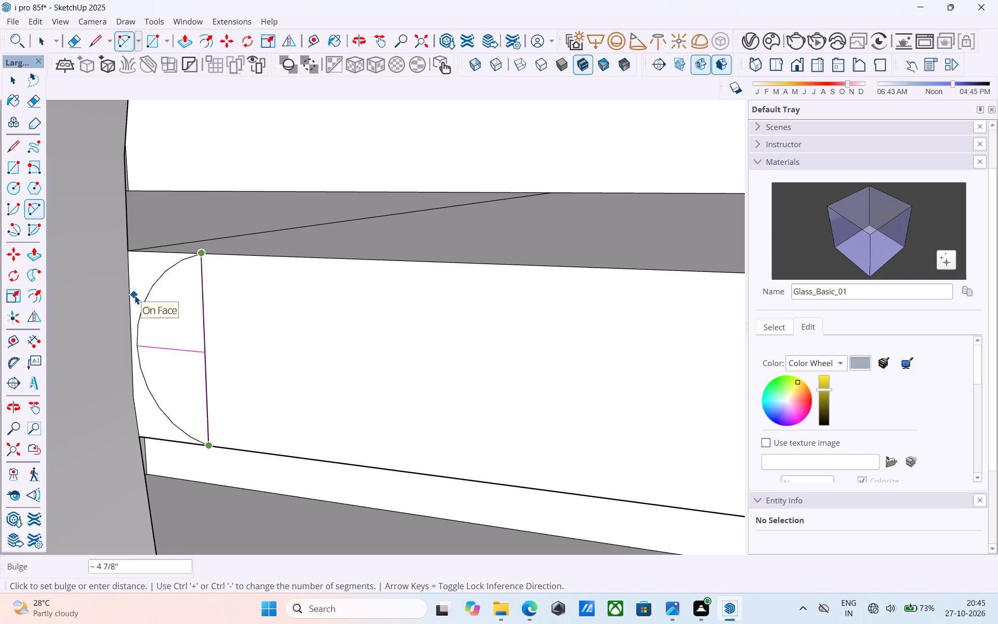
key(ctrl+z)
Draw a straight line joining the slab front's upper and lower corners at the topmost circle's left edge.
scroll(121, 305, down, 10)
middle_drag(115, 294, 107, 263)
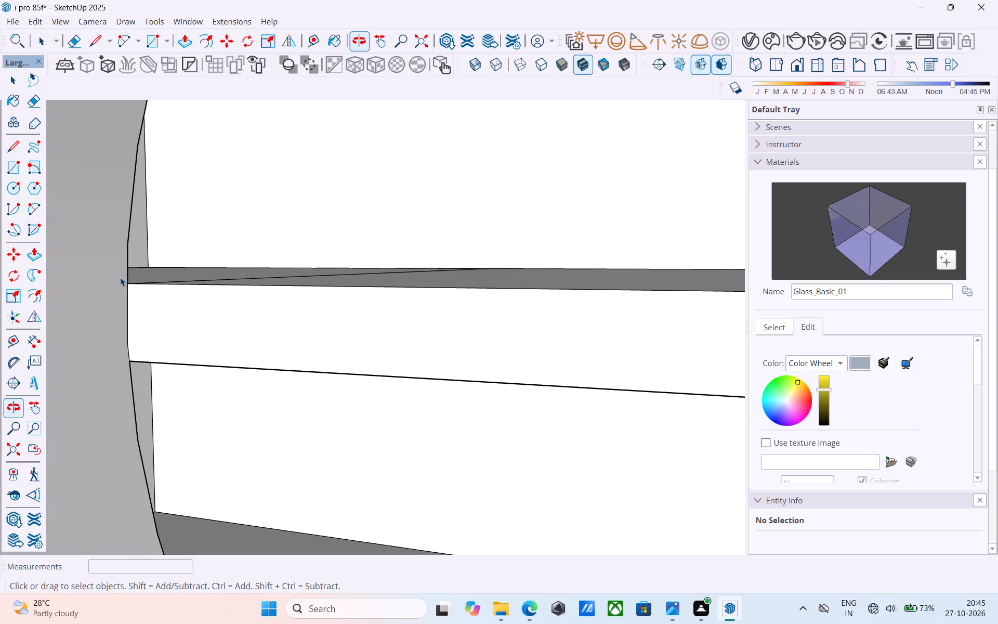
middle_drag(122, 280, 125, 294)
key(l)
scroll(125, 294, up, 7)
click(127, 279)
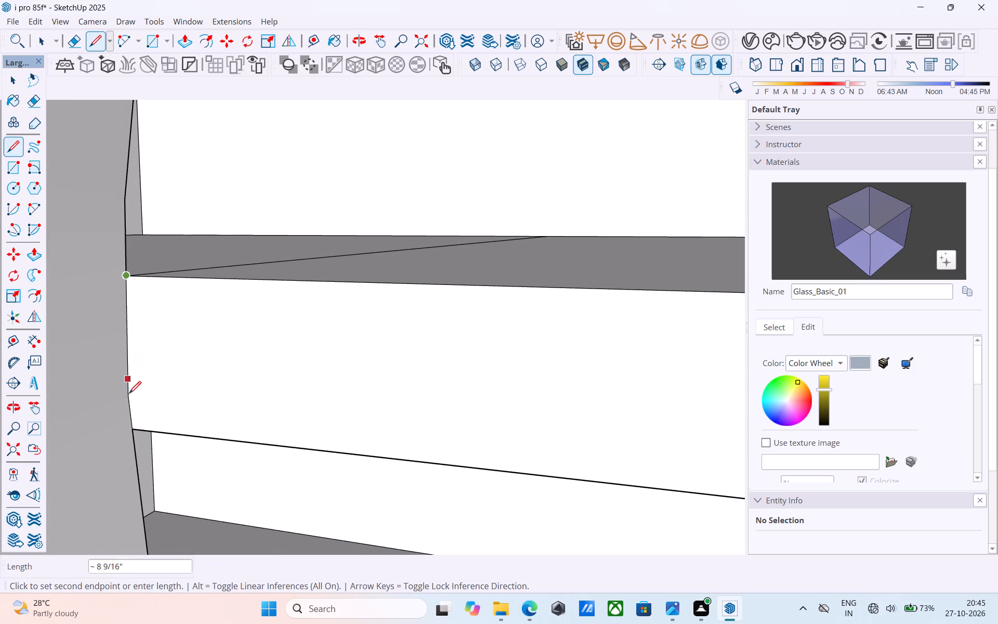
click(130, 428)
key(space)
Push the slab's front face inside the topmost circle back 23' 6" to the rear wall.
click(152, 380)
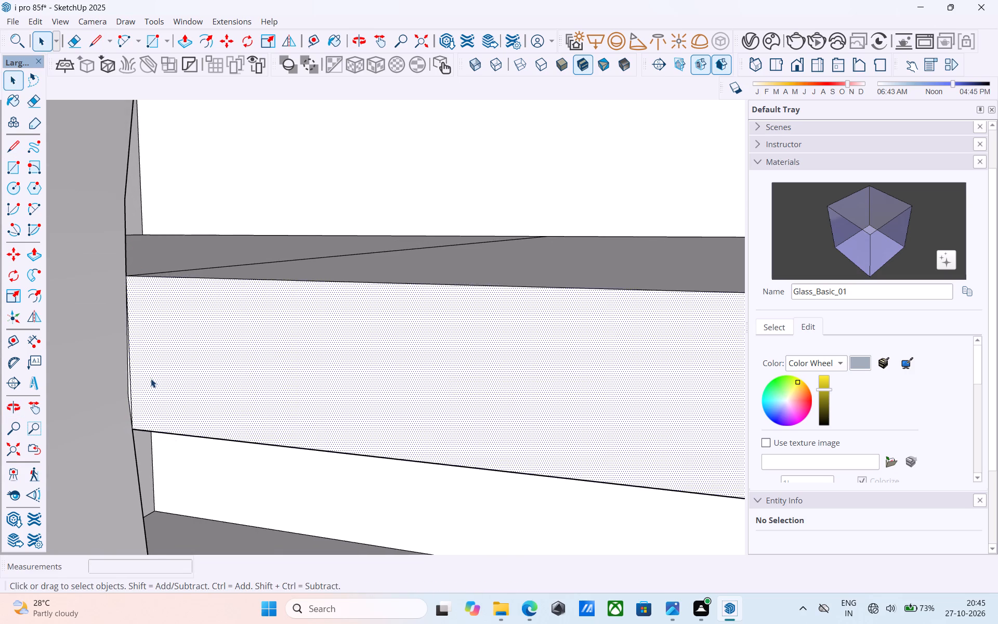
scroll(151, 379, down, 5)
scroll(122, 365, down, 16)
middle_drag(195, 387, 468, 392)
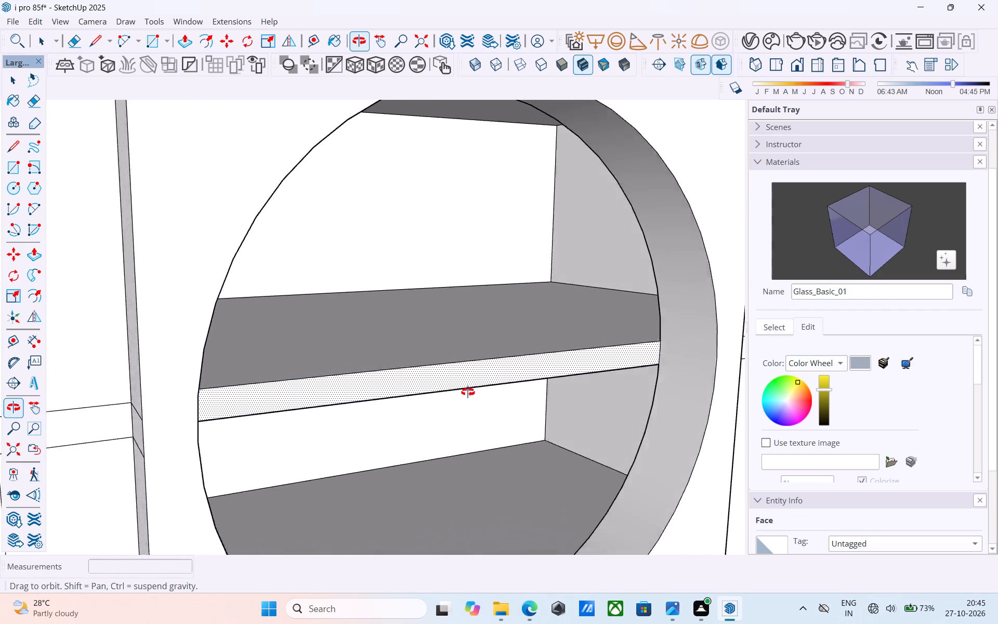
middle_drag(468, 392, 473, 409)
middle_drag(465, 403, 453, 396)
key(p)
click(455, 373)
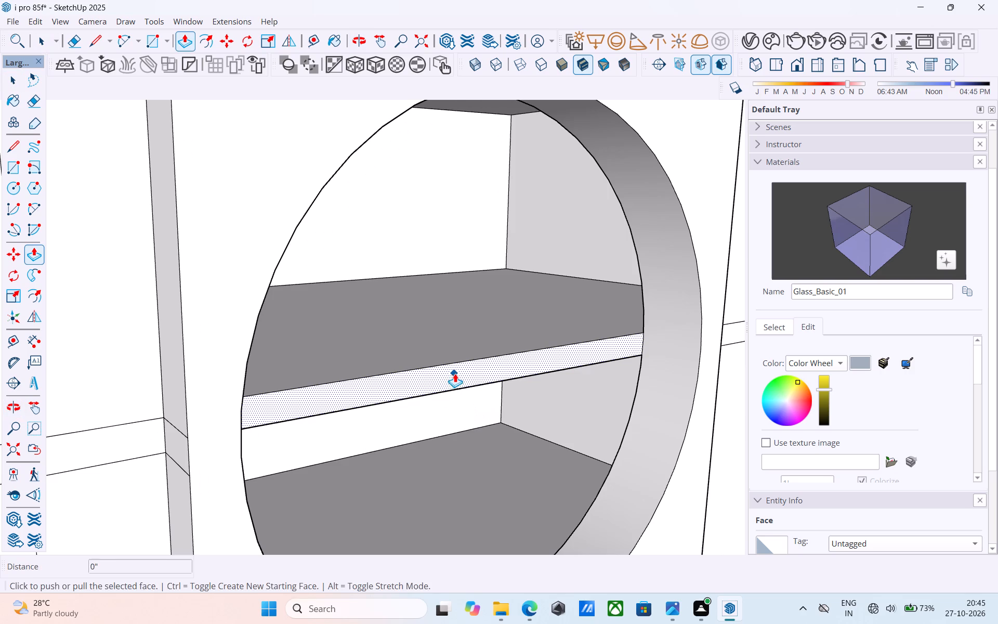
scroll(333, 288, up, 2)
middle_drag(333, 288, 220, 261)
click(226, 229)
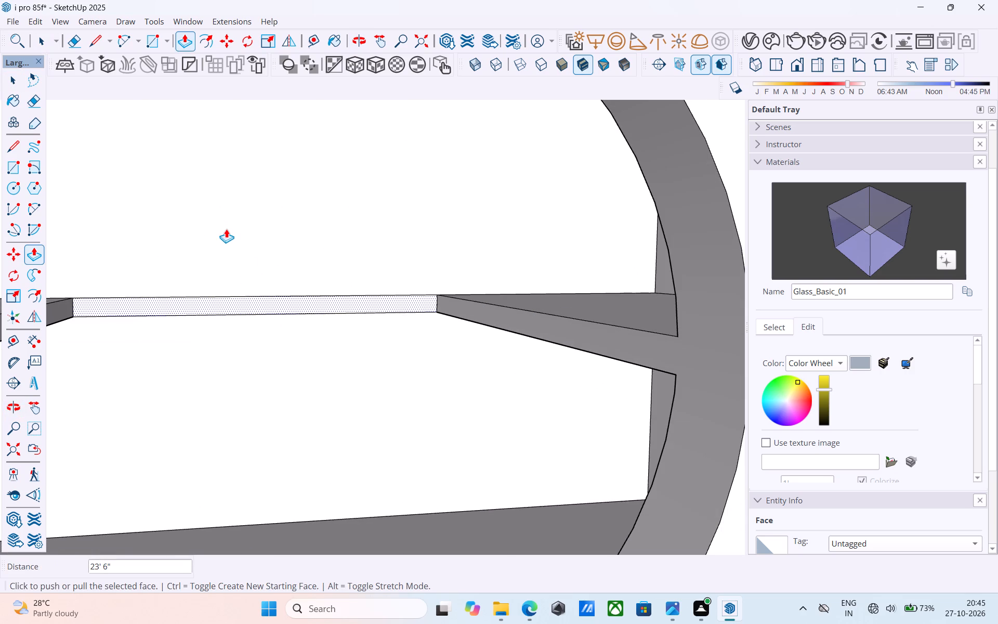
scroll(226, 229, down, 13)
middle_drag(227, 249, 109, 283)
scroll(210, 248, up, 8)
key(space)
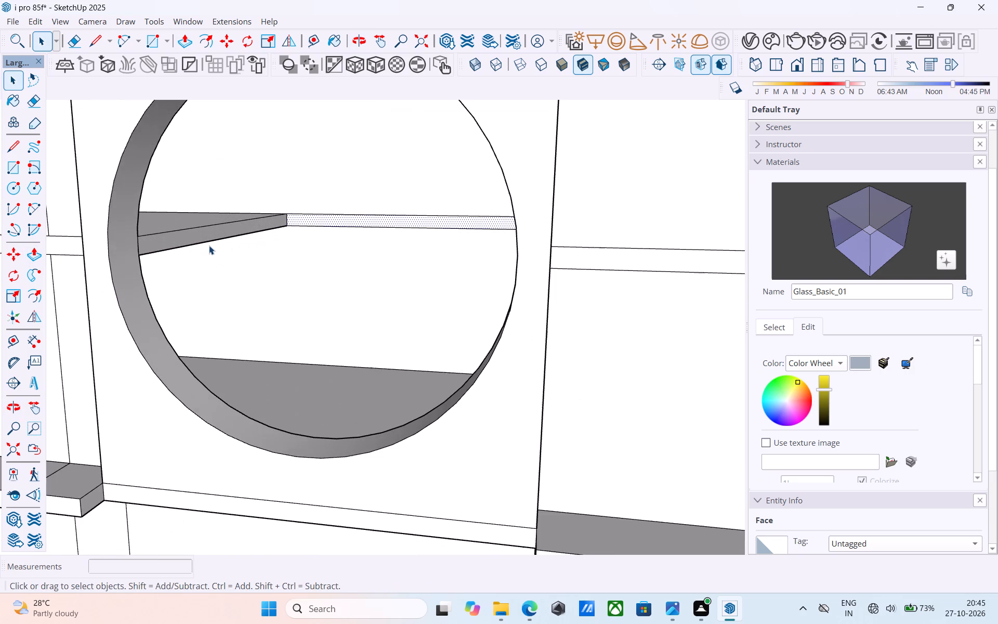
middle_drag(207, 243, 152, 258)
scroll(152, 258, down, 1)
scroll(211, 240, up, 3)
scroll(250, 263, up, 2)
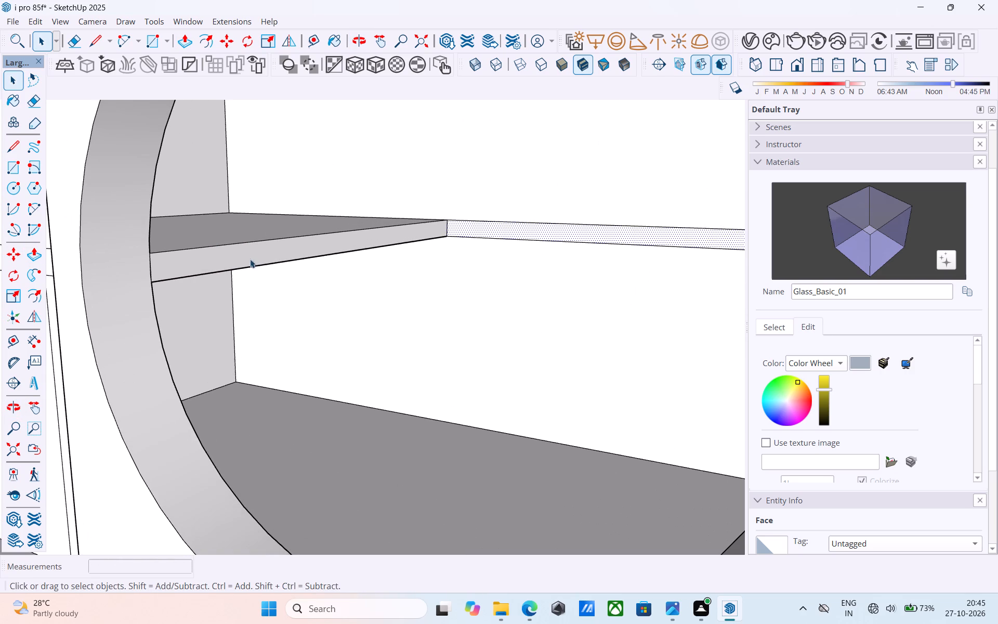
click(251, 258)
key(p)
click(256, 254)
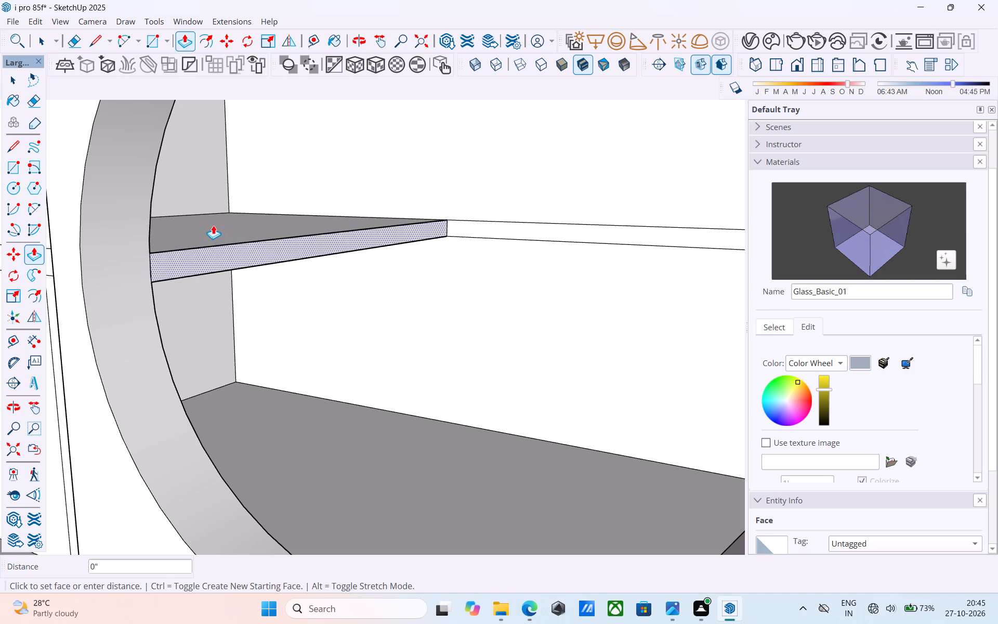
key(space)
Draw a 1' line down the front end of the left floor strip's inner side face, between its corners at the circle.
scroll(213, 225, down, 3)
middle_drag(213, 225, 120, 231)
scroll(164, 240, up, 6)
middle_drag(185, 244, 174, 245)
scroll(196, 242, up, 3)
middle_drag(196, 242, 184, 242)
key(l)
scroll(183, 242, up, 3)
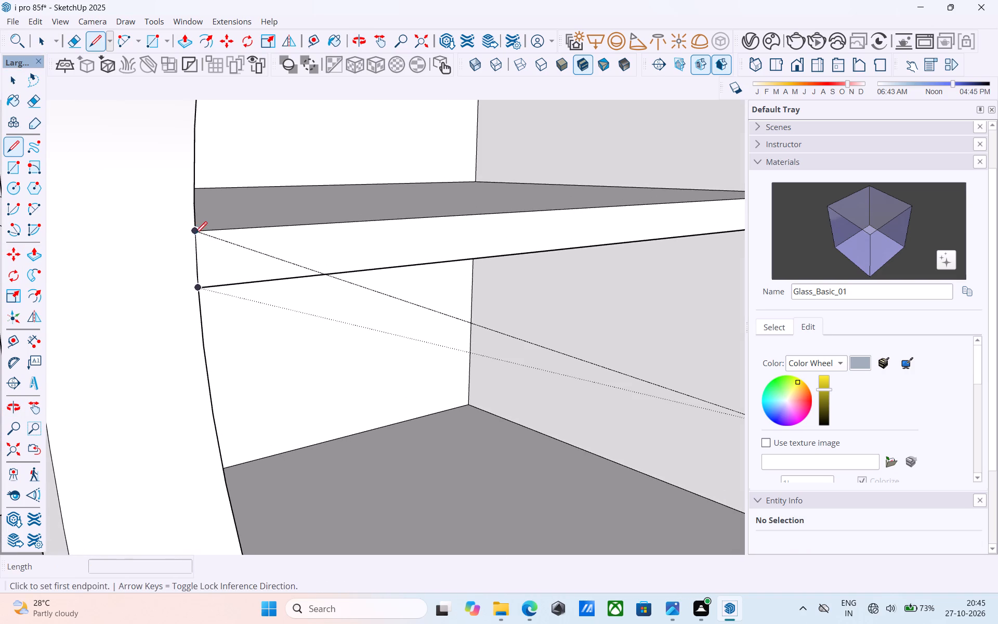
click(195, 234)
scroll(205, 291, up, 6)
scroll(198, 288, down, 2)
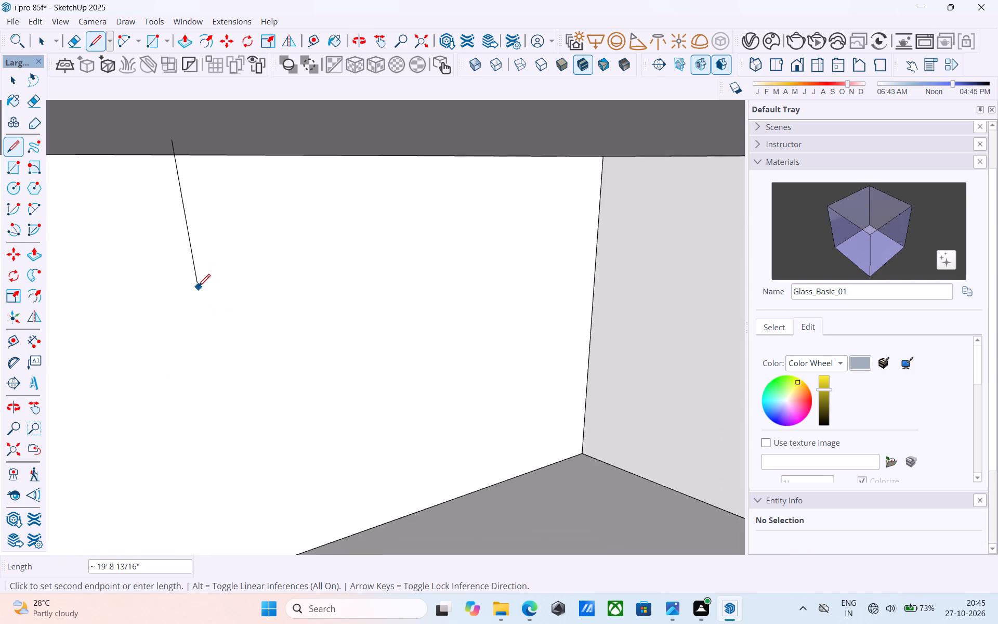
scroll(198, 288, down, 1)
middle_drag(198, 288, 173, 299)
scroll(174, 297, down, 12)
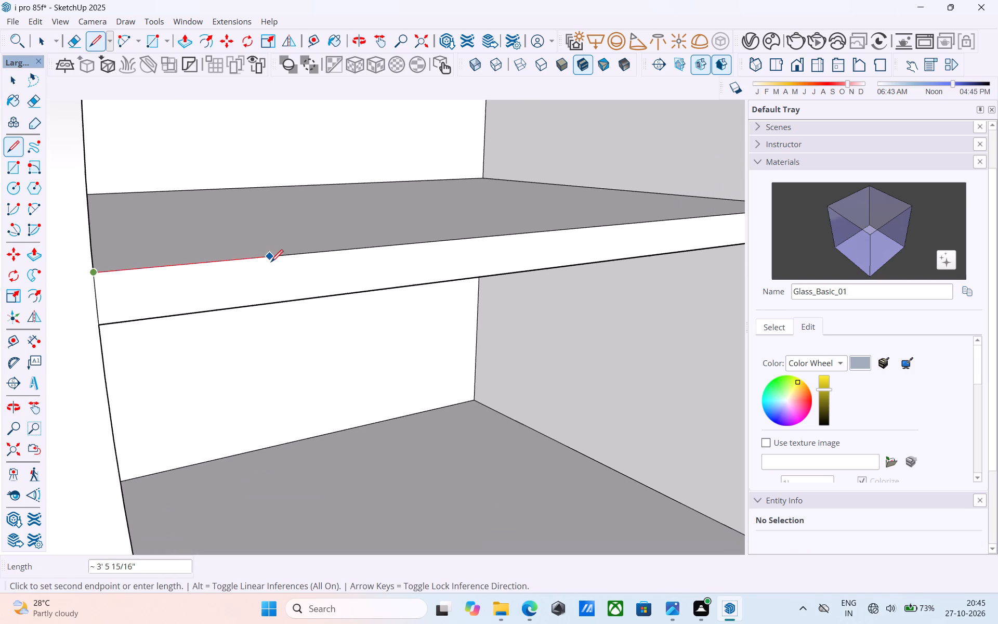
scroll(125, 307, up, 10)
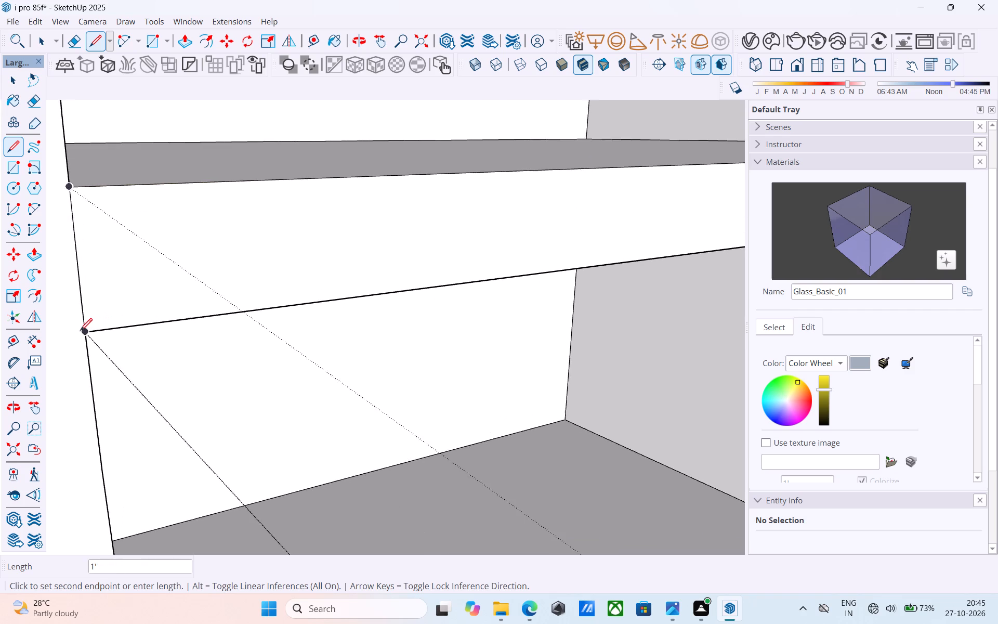
scroll(72, 329, up, 10)
click(106, 333)
key(space)
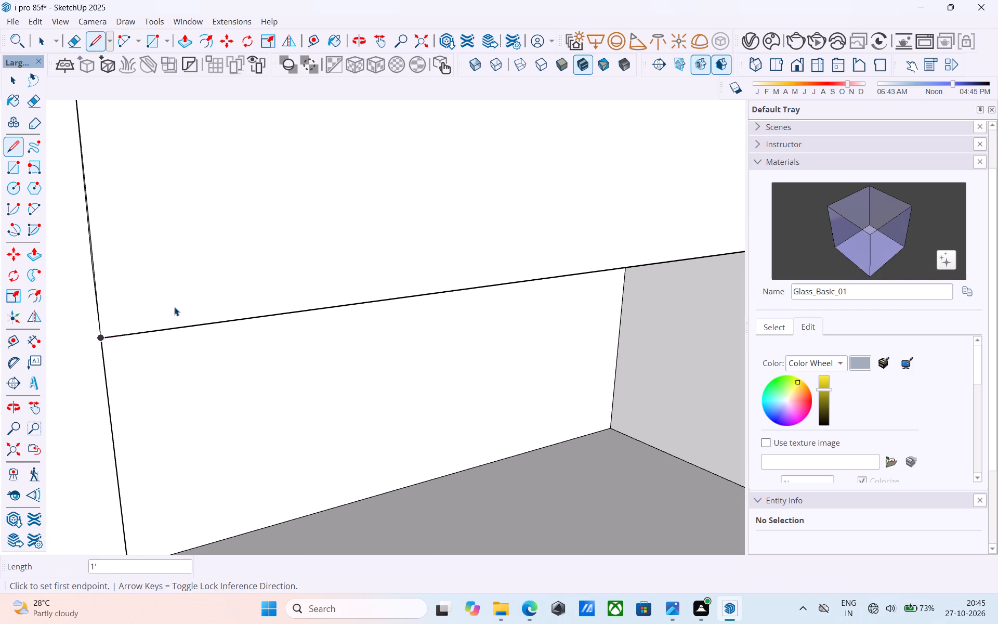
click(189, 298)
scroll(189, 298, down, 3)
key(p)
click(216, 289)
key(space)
Examine the cut-back floor behind the topmost circle from both sides, and the large circle lower on the middle bay.
scroll(181, 257, down, 4)
middle_drag(181, 257, 362, 259)
scroll(360, 257, down, 20)
scroll(360, 257, down, 6)
middle_drag(270, 248, 410, 253)
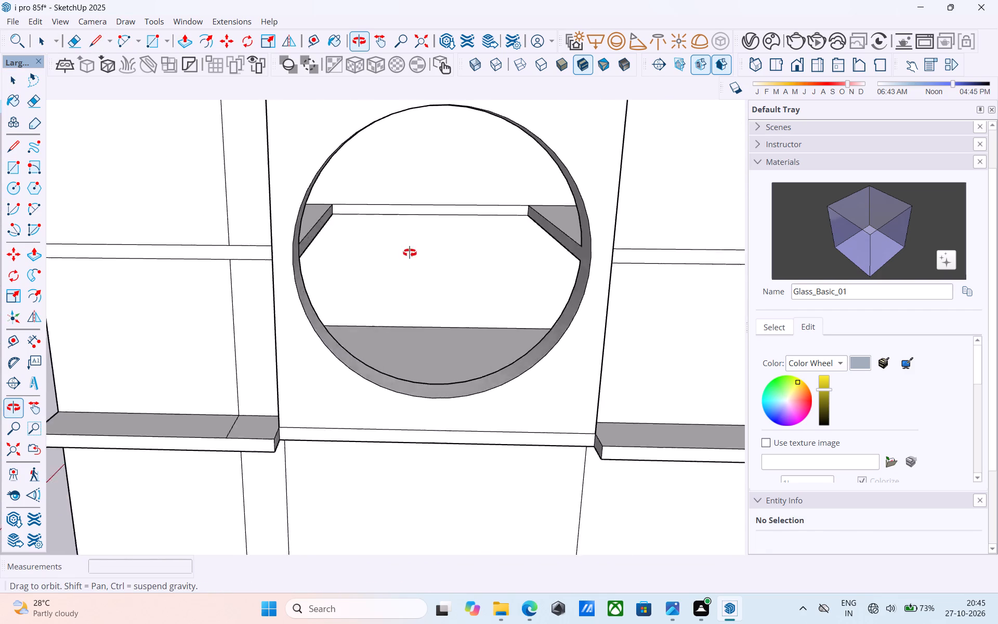
middle_drag(410, 253, 570, 245)
scroll(464, 210, up, 13)
middle_drag(470, 227, 657, 269)
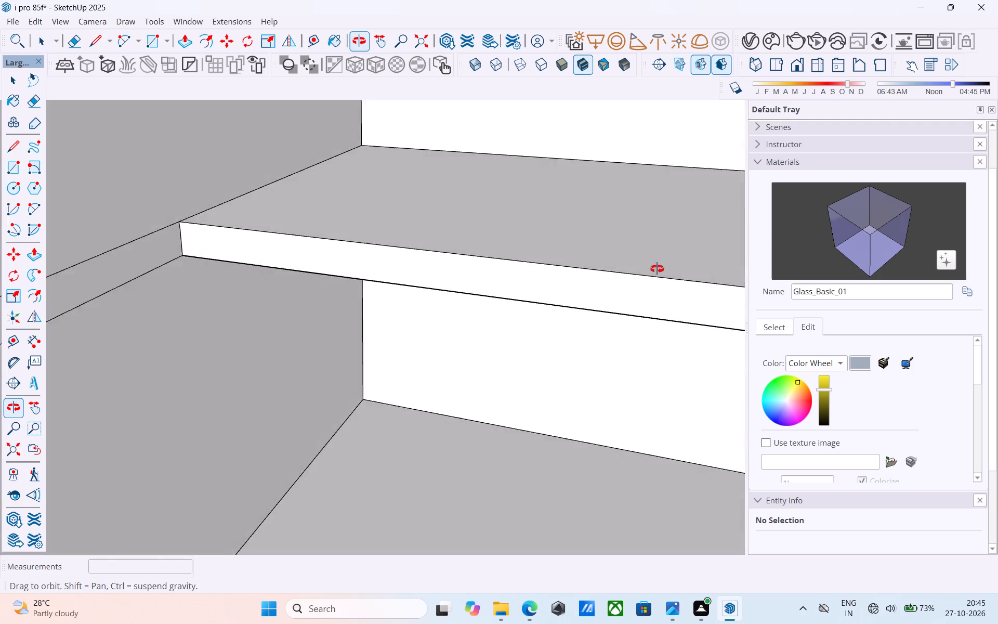
middle_drag(657, 269, 359, 161)
scroll(359, 161, down, 20)
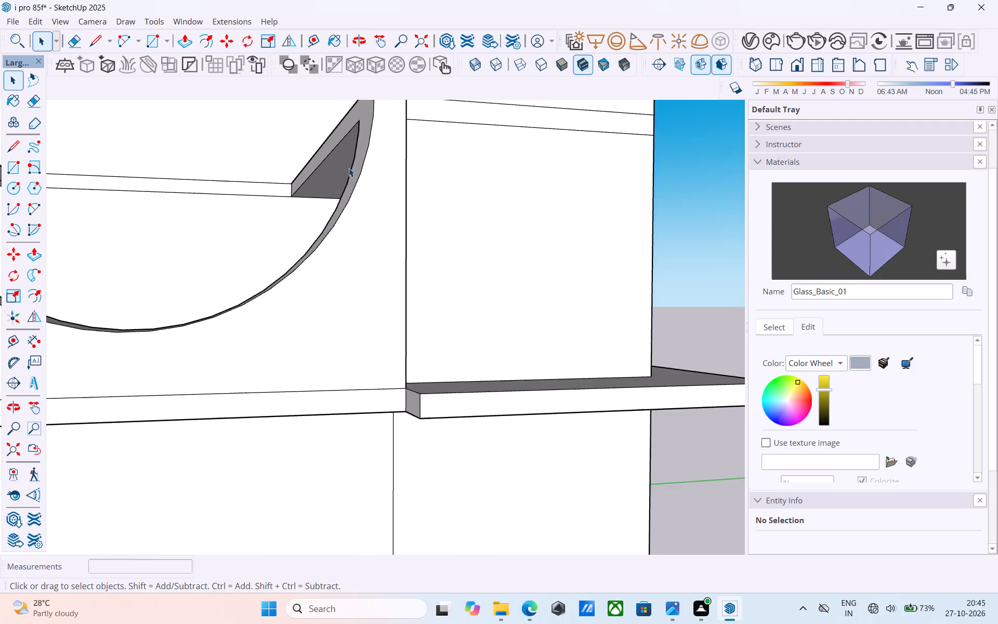
scroll(349, 168, down, 17)
middle_drag(349, 168, 317, 257)
scroll(309, 291, up, 8)
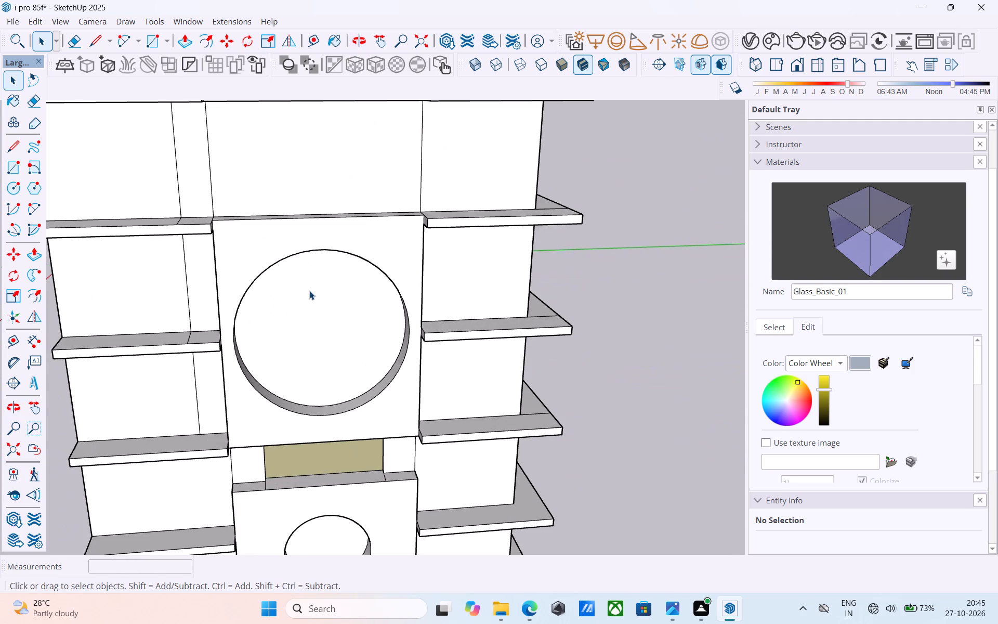
Erase the slab's leftover horizontal edges across the rear wall inside the topmost circle.
middle_drag(321, 340, 318, 313)
scroll(305, 291, down, 9)
middle_drag(301, 312, 298, 304)
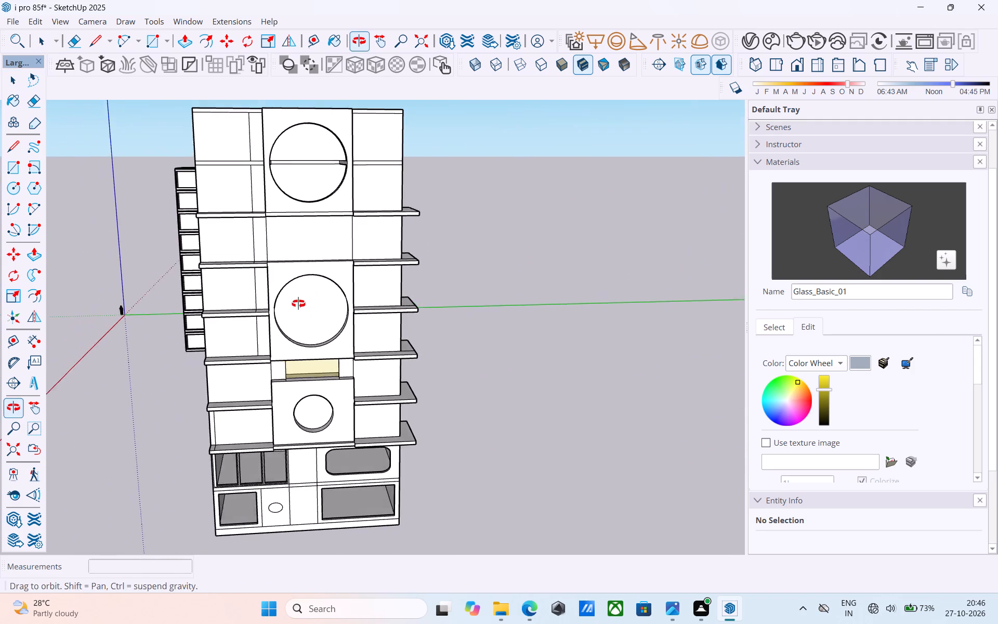
middle_drag(298, 304, 295, 299)
scroll(291, 298, up, 5)
scroll(287, 190, down, 7)
middle_drag(287, 189, 281, 290)
key(e)
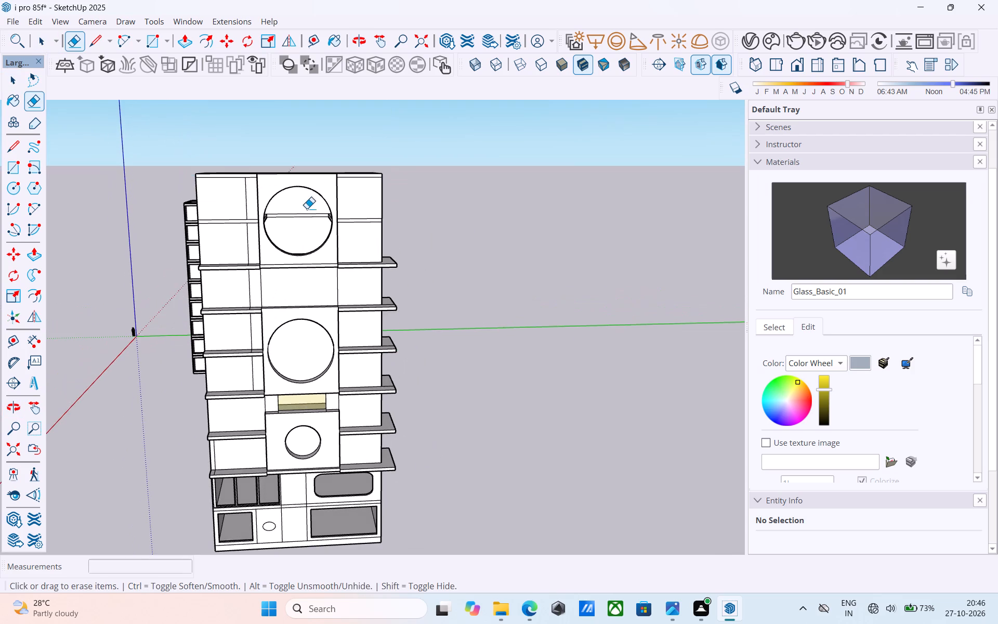
scroll(308, 197, up, 7)
drag(293, 216, 286, 251)
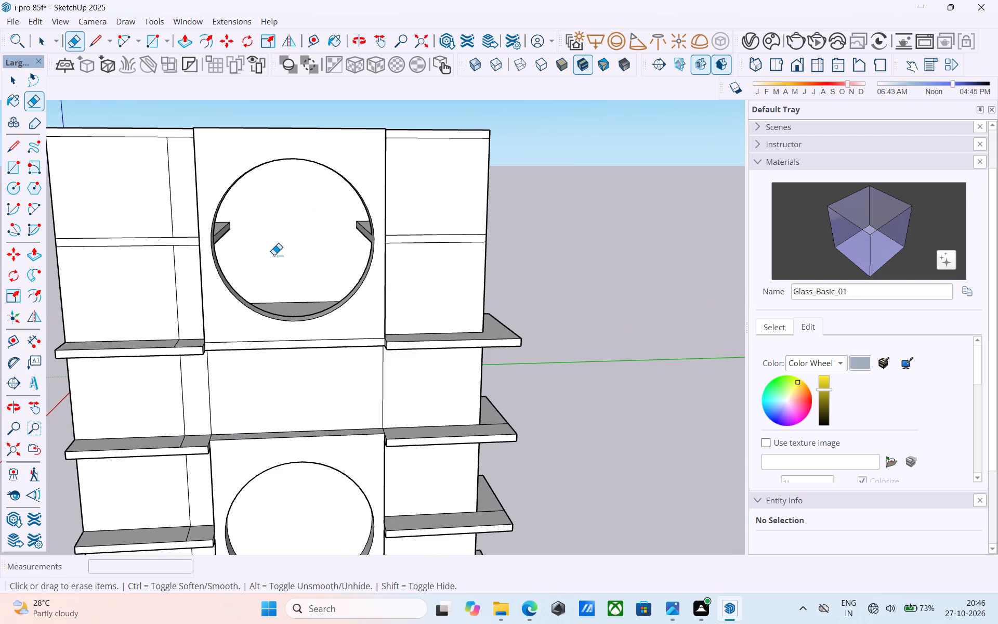
Examine the remaining floor strips behind the topmost circle and the circular openings down the middle bay.
scroll(205, 237, down, 2)
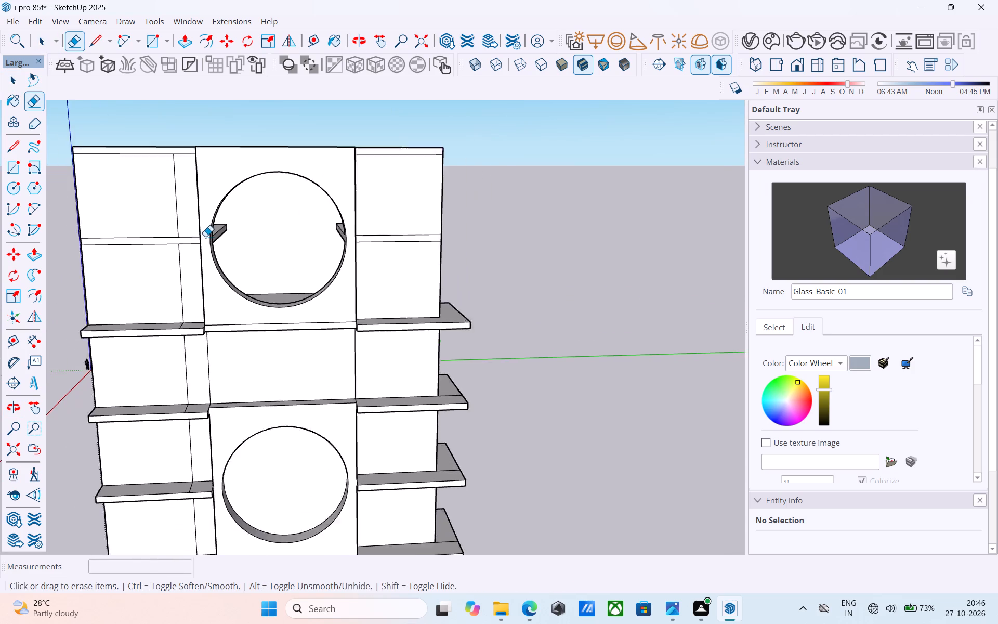
scroll(205, 237, down, 4)
middle_drag(205, 235, 211, 225)
middle_drag(198, 226, 247, 220)
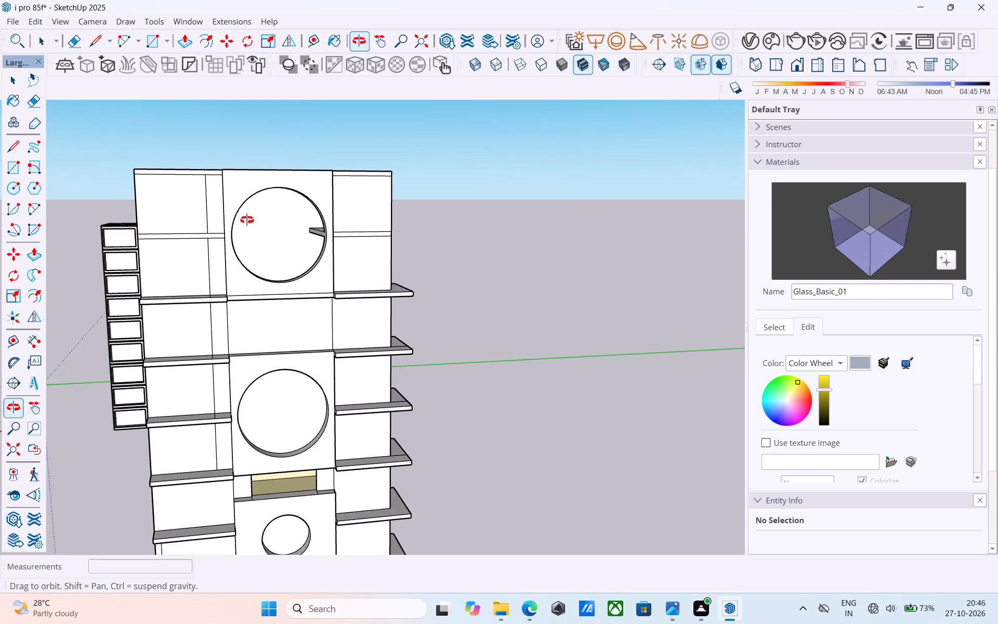
middle_drag(247, 220, 247, 220)
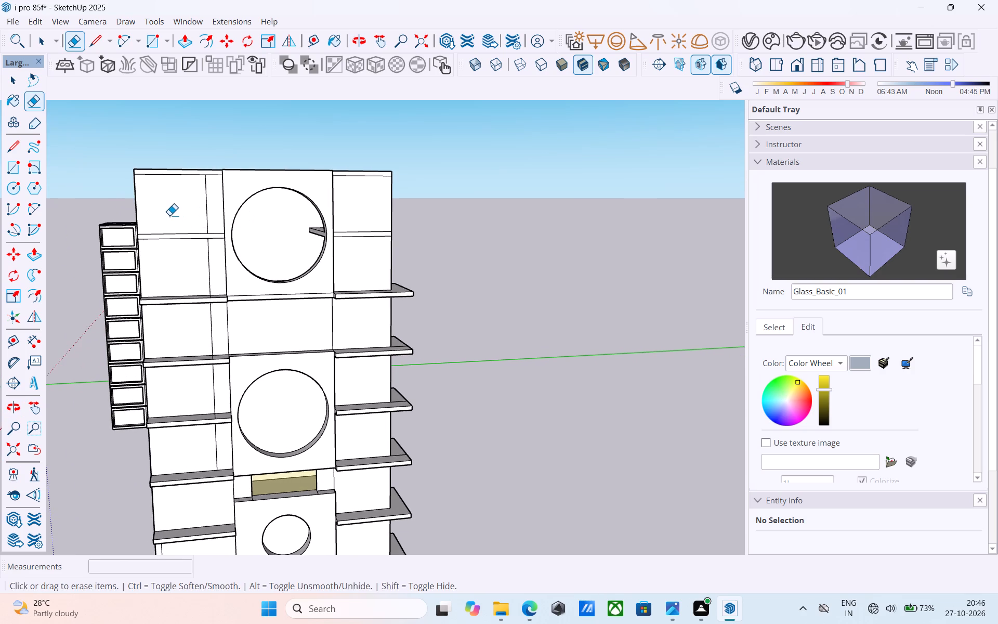
scroll(169, 215, down, 3)
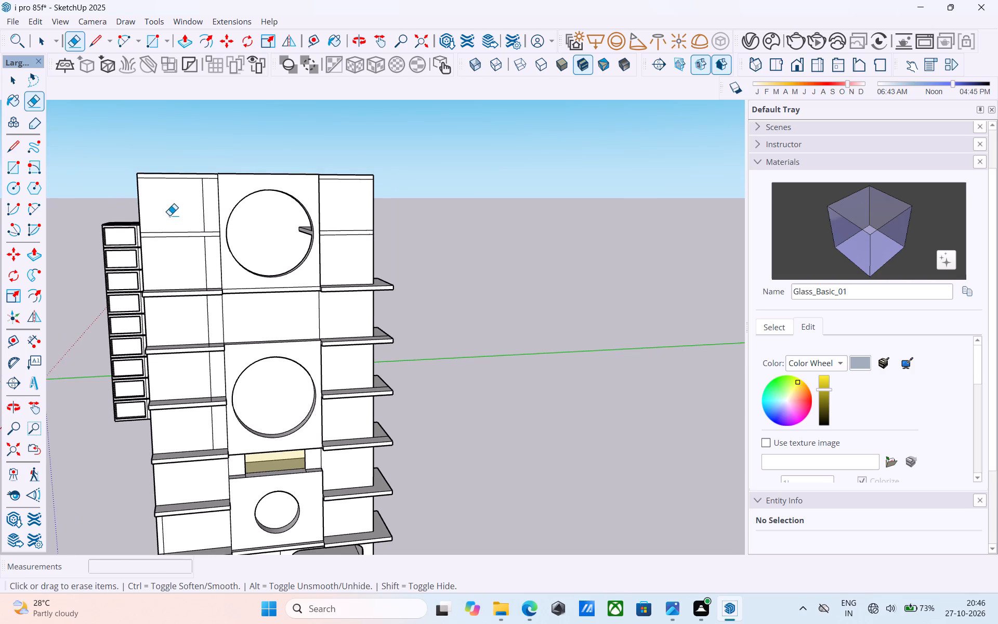
scroll(169, 215, down, 1)
shift+middle_drag(169, 215, 219, 163)
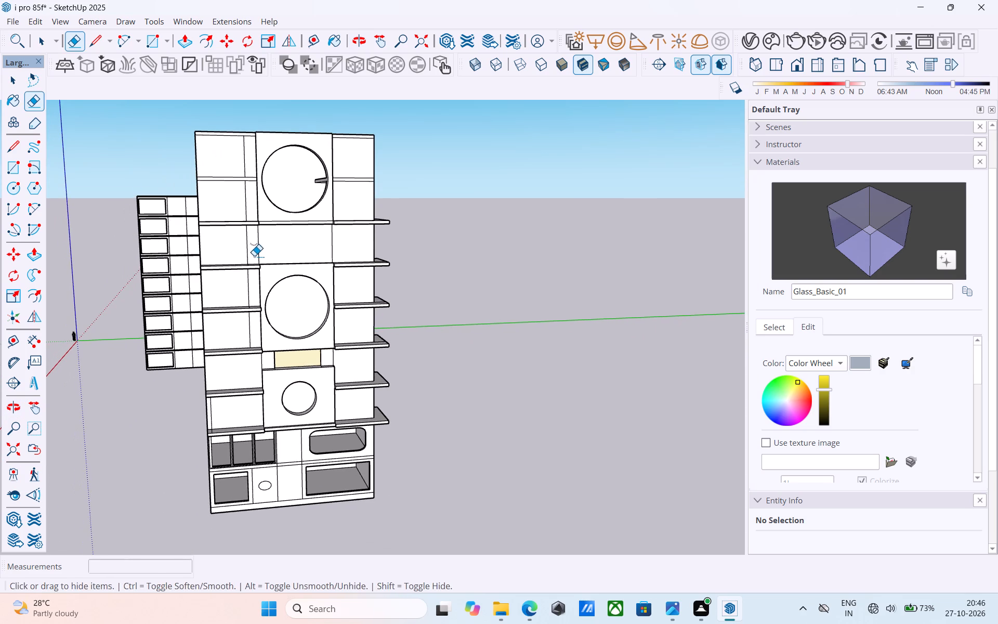
shift+middle_drag(254, 256, 238, 209)
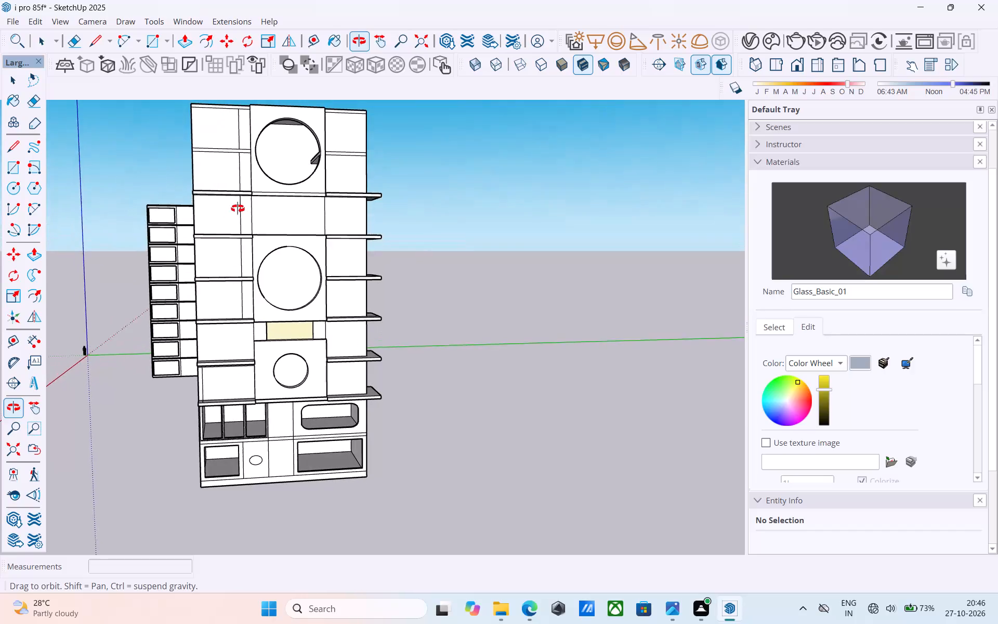
shift+middle_drag(238, 209, 236, 204)
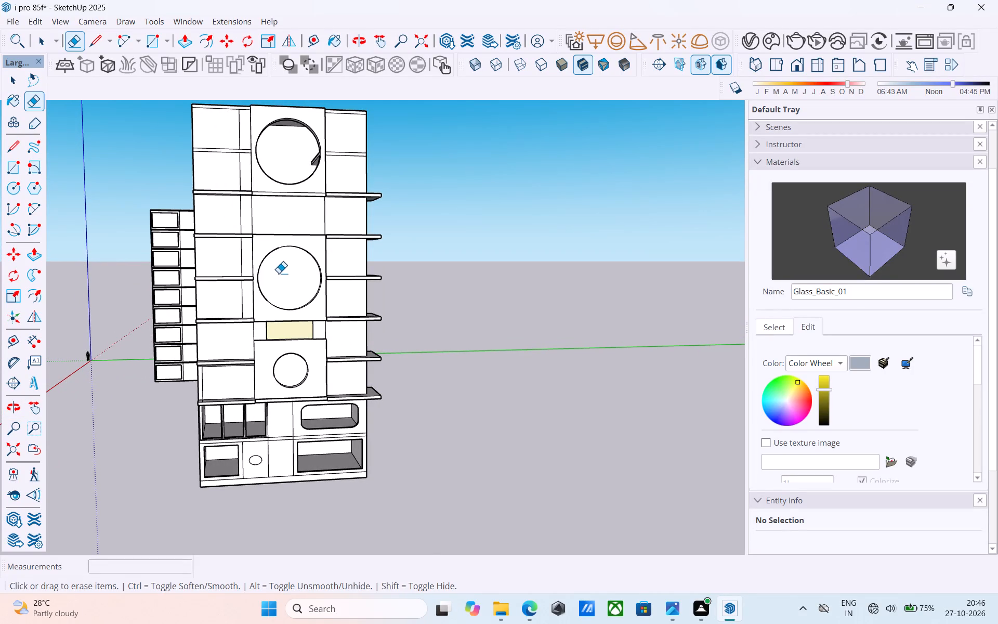
Push the face inside the large middle circle back 2" to the storeys' front wall.
middle_drag(293, 275, 125, 313)
middle_click(124, 313)
scroll(270, 296, up, 6)
key(space)
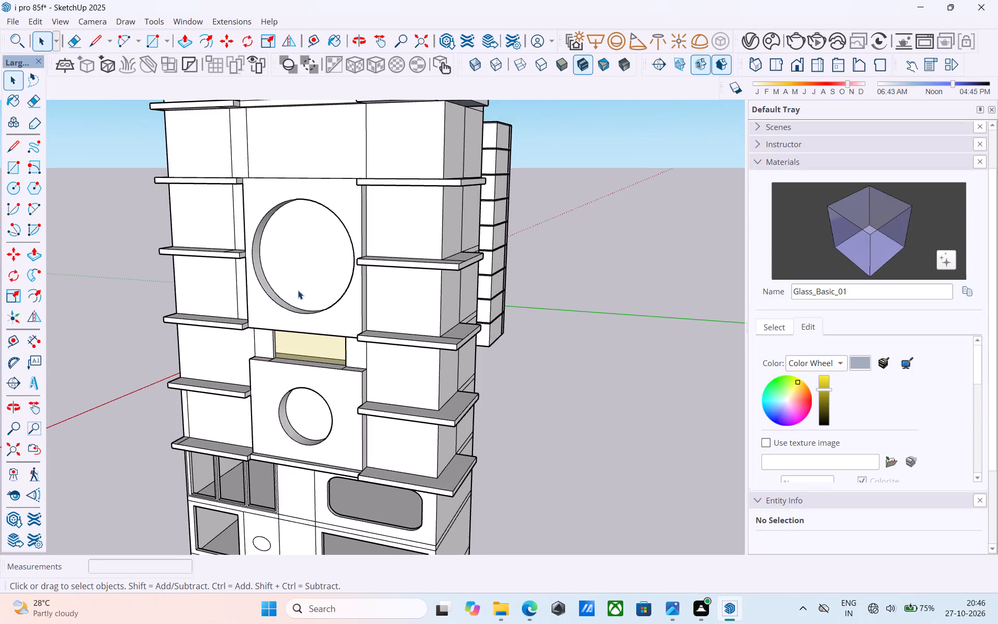
click(298, 290)
scroll(298, 290, up, 4)
key(p)
click(298, 290)
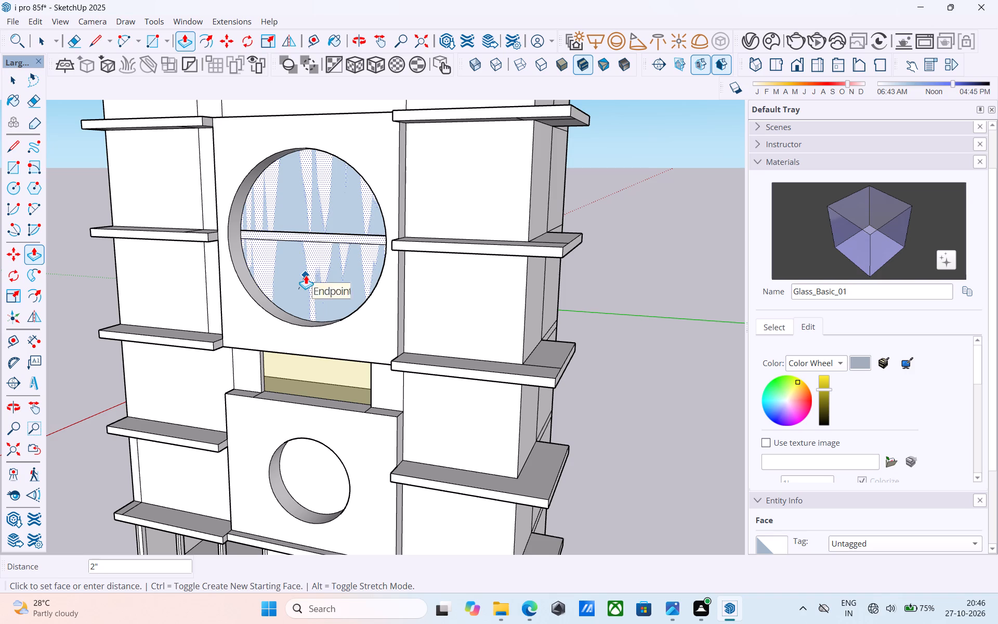
click(306, 275)
key(space)
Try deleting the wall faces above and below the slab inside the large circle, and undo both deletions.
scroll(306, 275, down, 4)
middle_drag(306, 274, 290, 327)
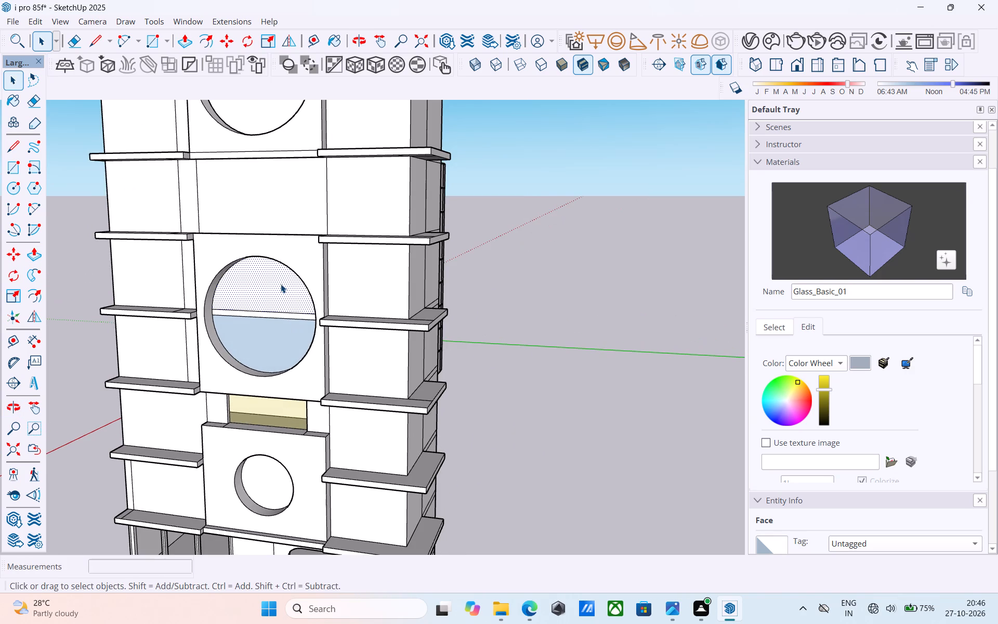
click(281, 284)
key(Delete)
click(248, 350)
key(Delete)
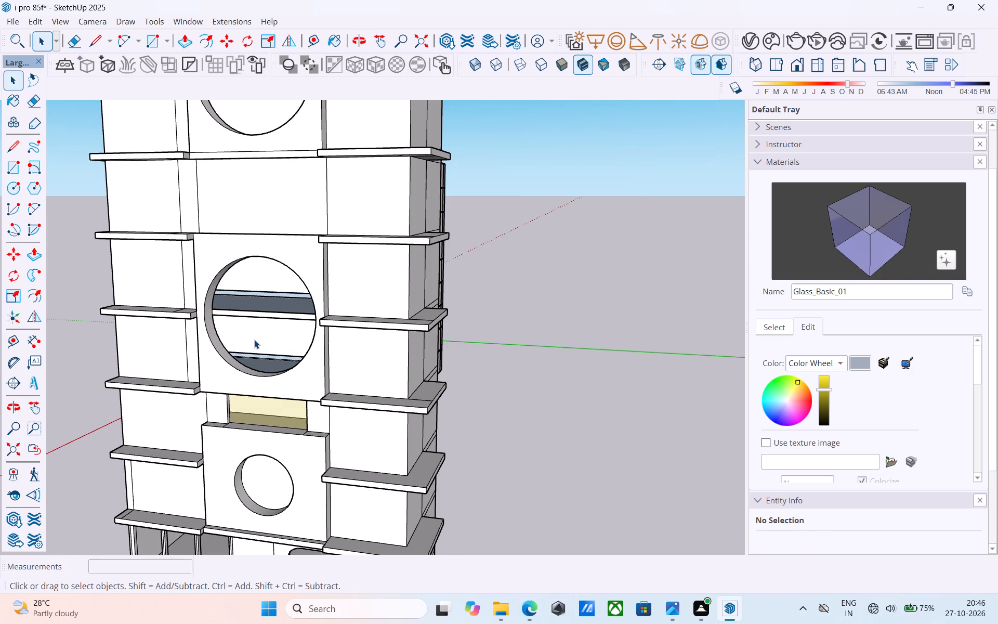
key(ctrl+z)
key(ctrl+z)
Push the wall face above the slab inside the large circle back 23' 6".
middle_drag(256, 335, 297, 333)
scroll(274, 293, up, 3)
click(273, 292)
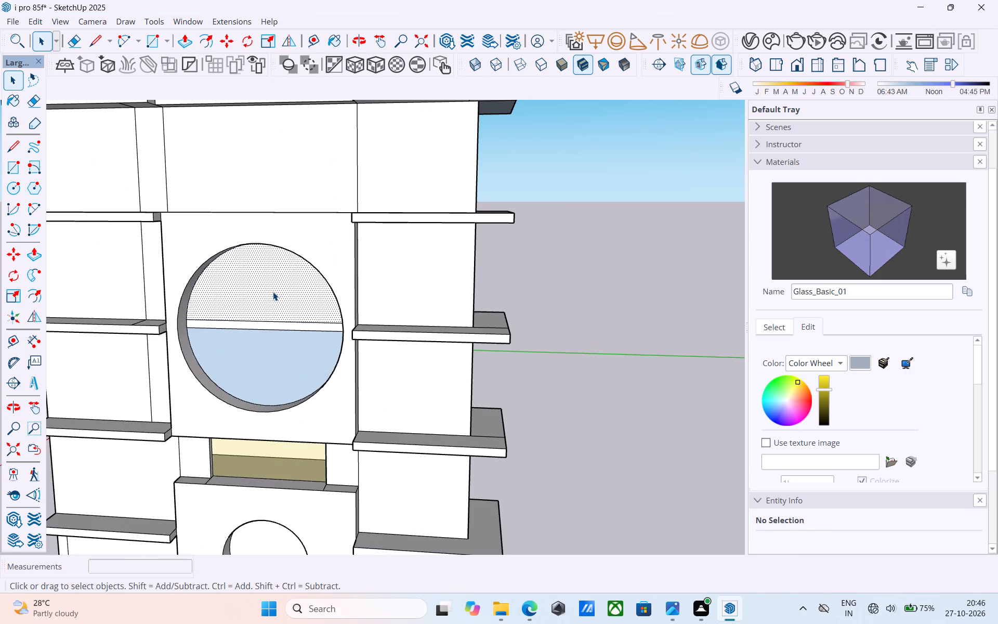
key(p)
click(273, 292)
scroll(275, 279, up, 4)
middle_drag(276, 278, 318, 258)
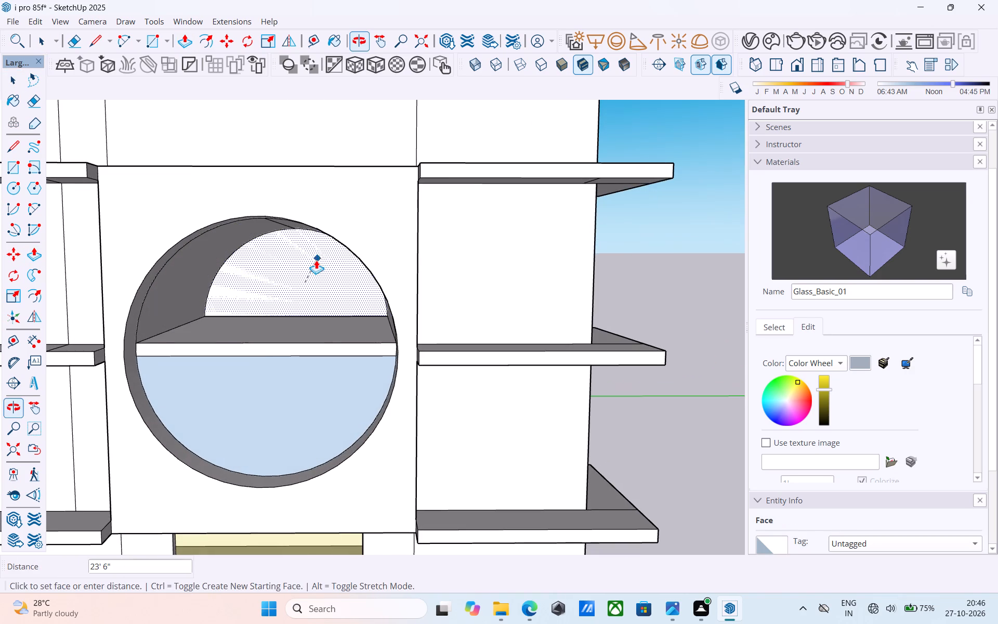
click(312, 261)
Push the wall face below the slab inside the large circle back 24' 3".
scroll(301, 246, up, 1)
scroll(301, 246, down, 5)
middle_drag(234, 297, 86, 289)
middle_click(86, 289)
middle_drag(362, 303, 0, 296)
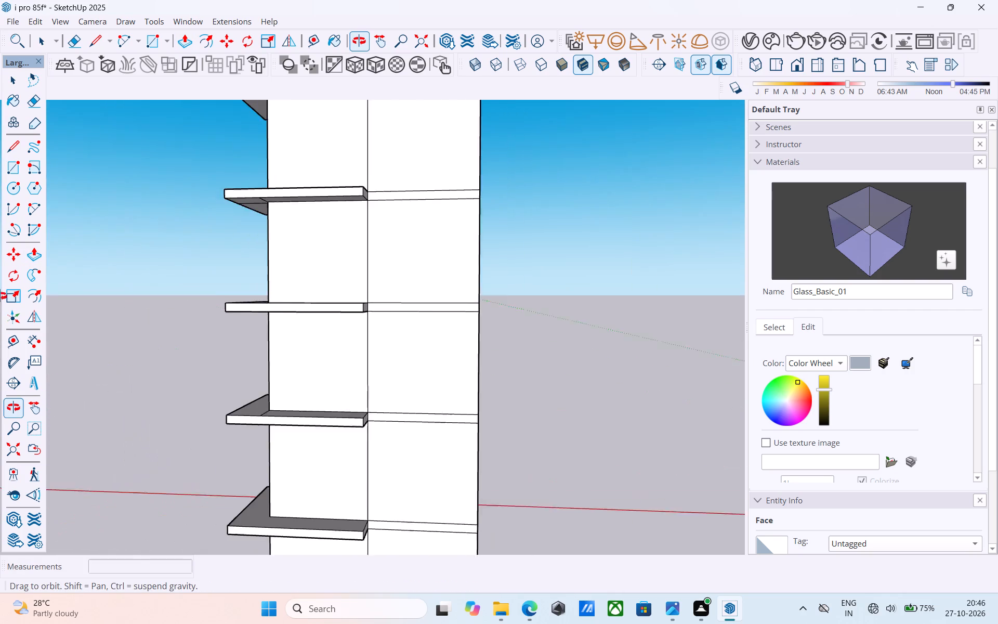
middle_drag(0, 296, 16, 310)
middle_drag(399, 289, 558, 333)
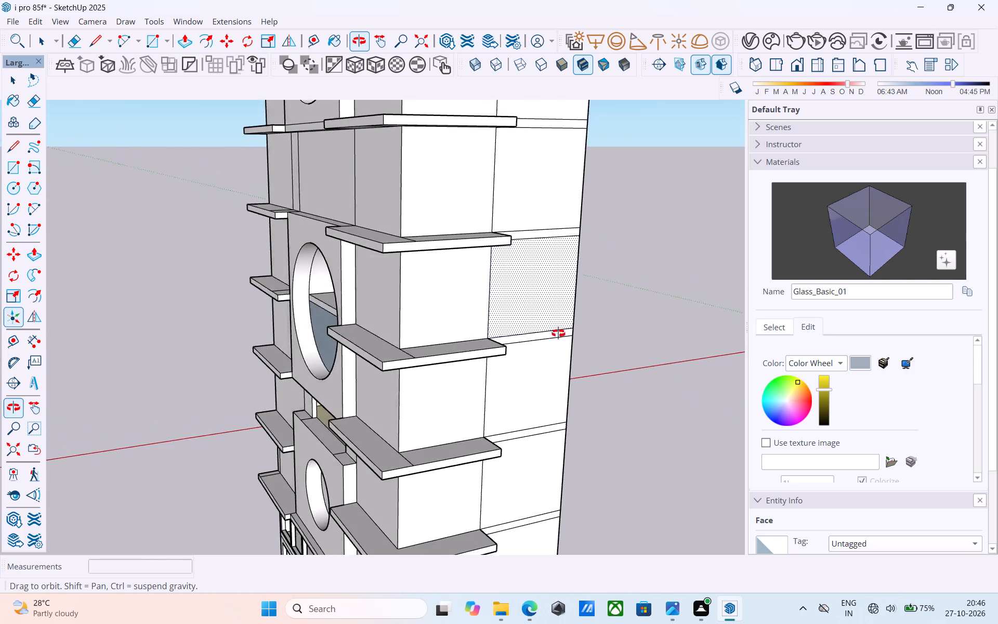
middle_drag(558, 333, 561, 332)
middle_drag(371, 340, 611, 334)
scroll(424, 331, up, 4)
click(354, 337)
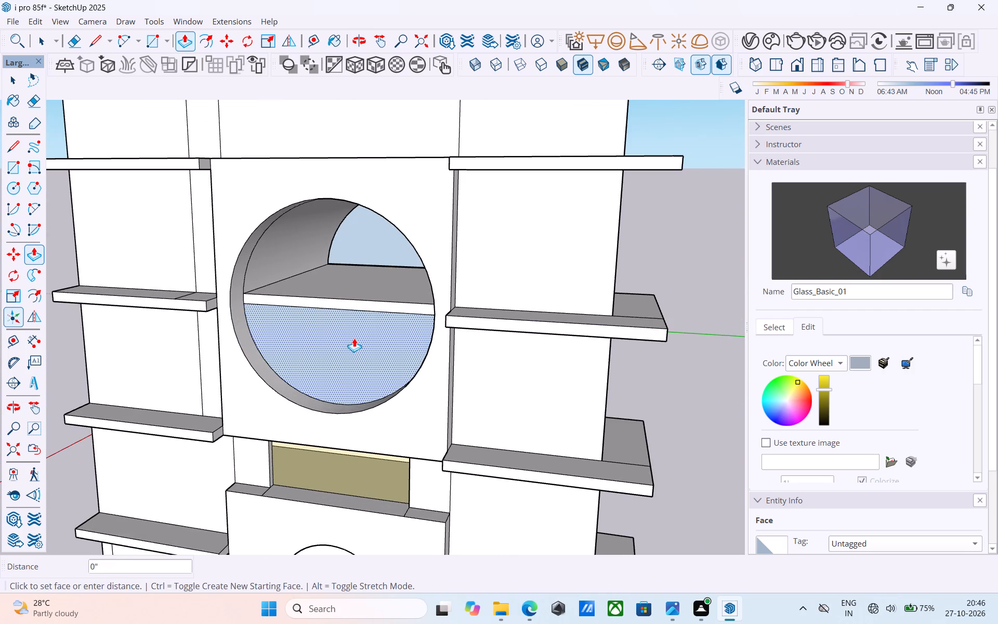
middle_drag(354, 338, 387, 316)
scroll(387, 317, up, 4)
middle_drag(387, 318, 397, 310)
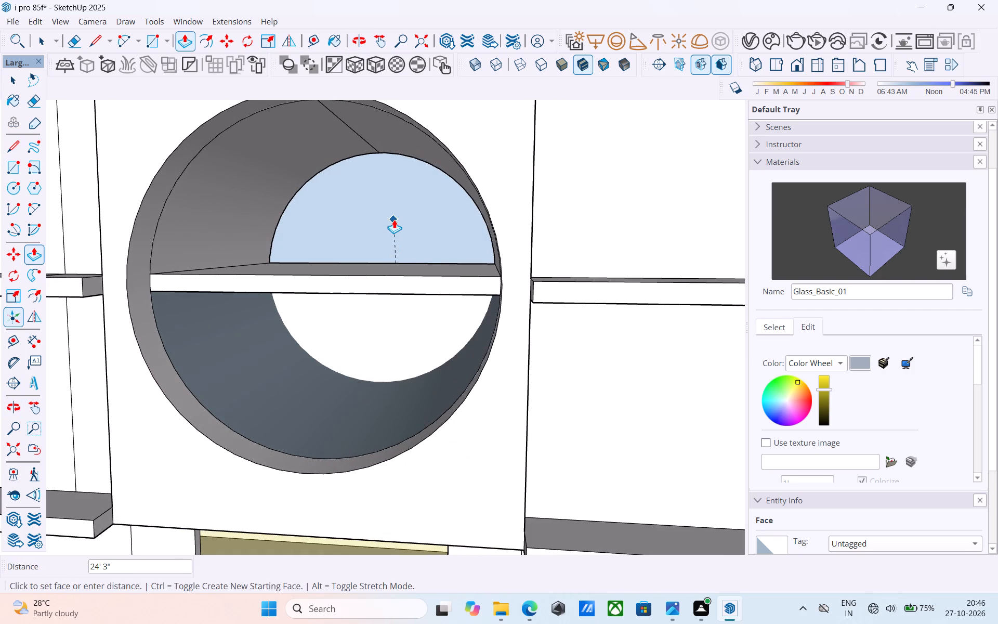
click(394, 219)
Examine the deepened recesses inside the large circle up close and as part of the whole facade from a distance.
scroll(387, 225, down, 5)
middle_drag(380, 250, 391, 315)
key(space)
scroll(340, 326, up, 4)
scroll(338, 326, down, 2)
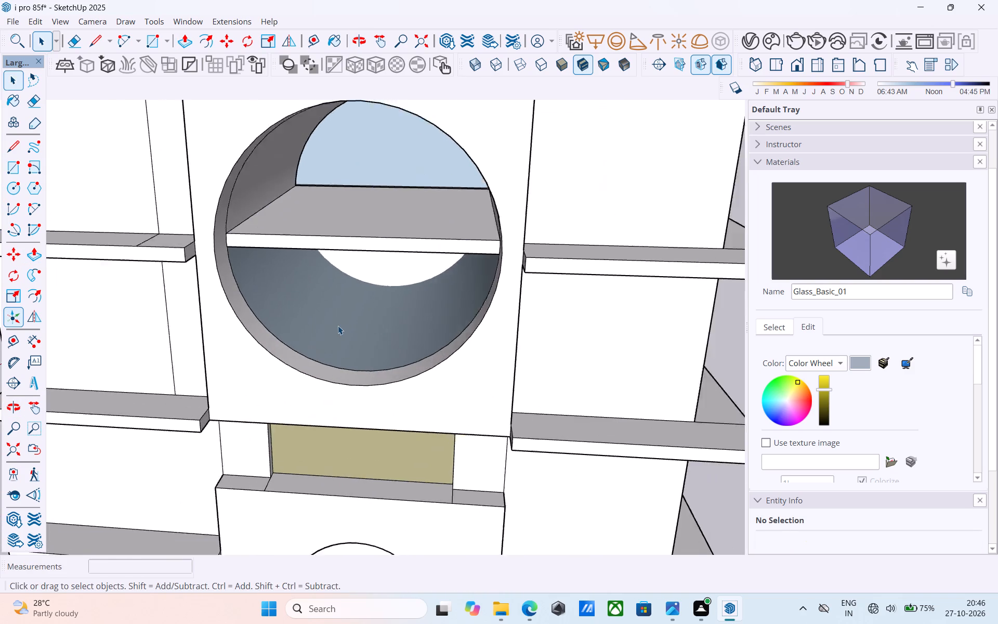
scroll(338, 326, down, 2)
middle_drag(338, 326, 354, 274)
scroll(354, 267, down, 3)
middle_drag(342, 282, 406, 278)
scroll(396, 277, down, 5)
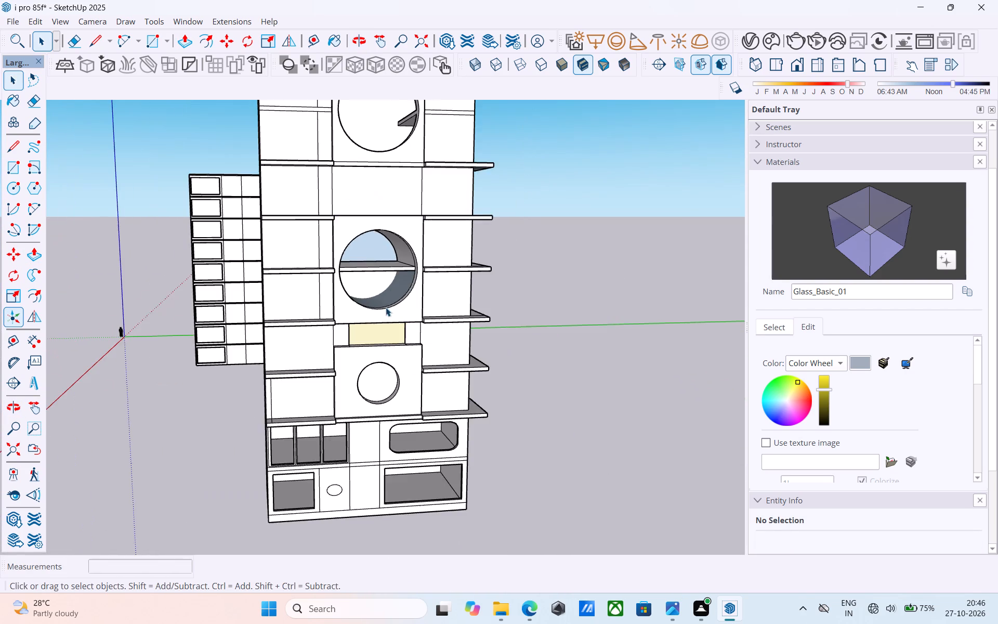
scroll(369, 317, down, 3)
middle_drag(369, 317, 355, 311)
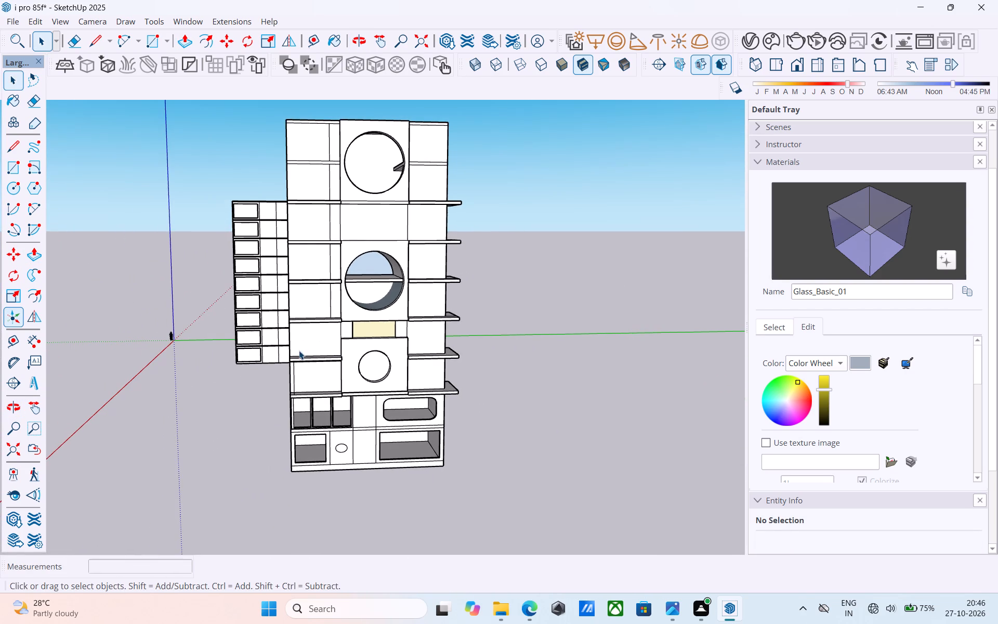
scroll(298, 360, down, 3)
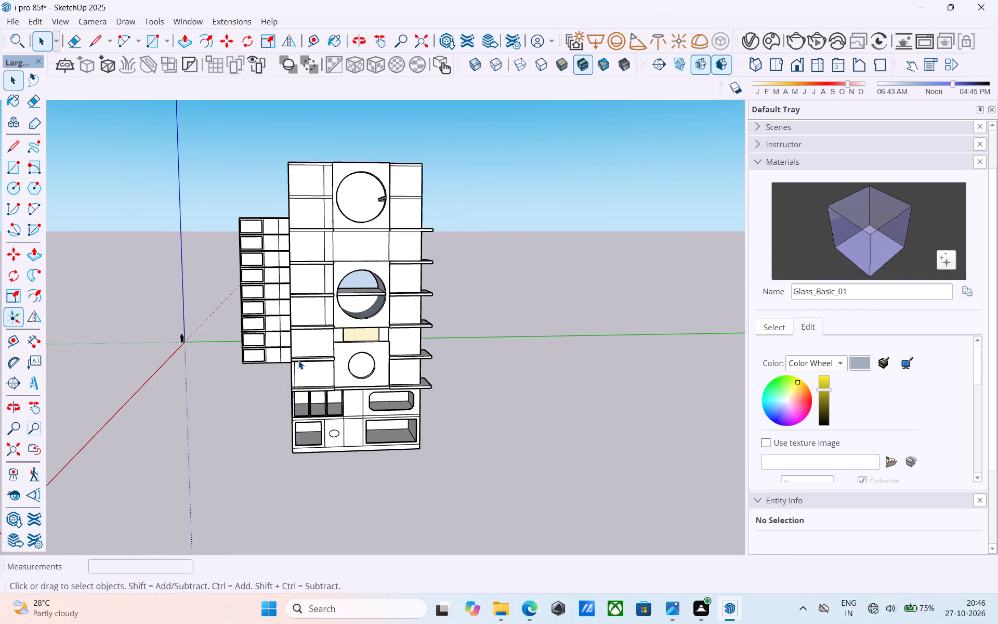
scroll(298, 360, down, 1)
scroll(423, 352, down, 4)
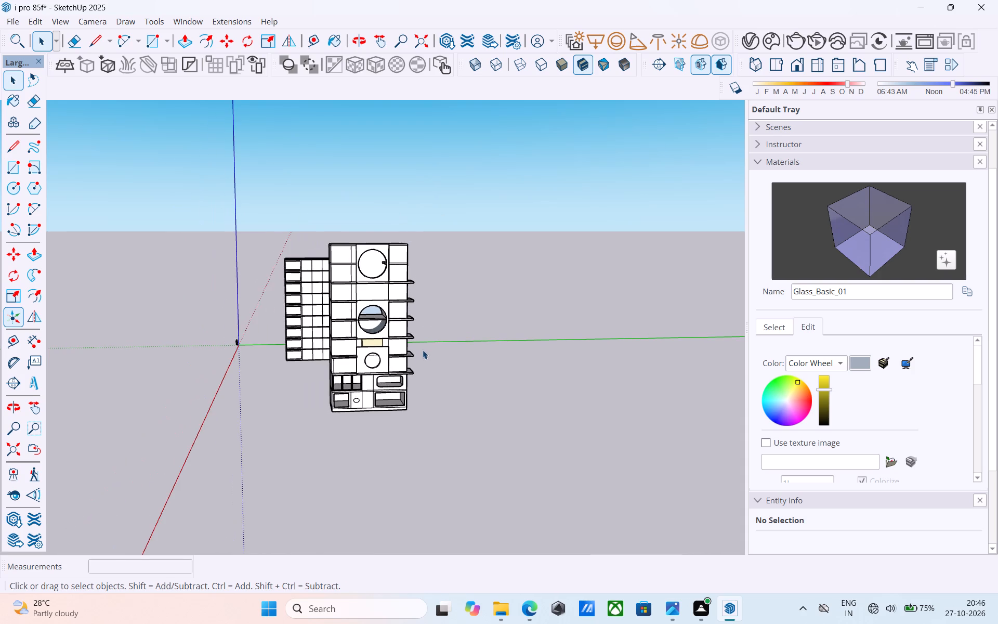
middle_drag(423, 349, 425, 322)
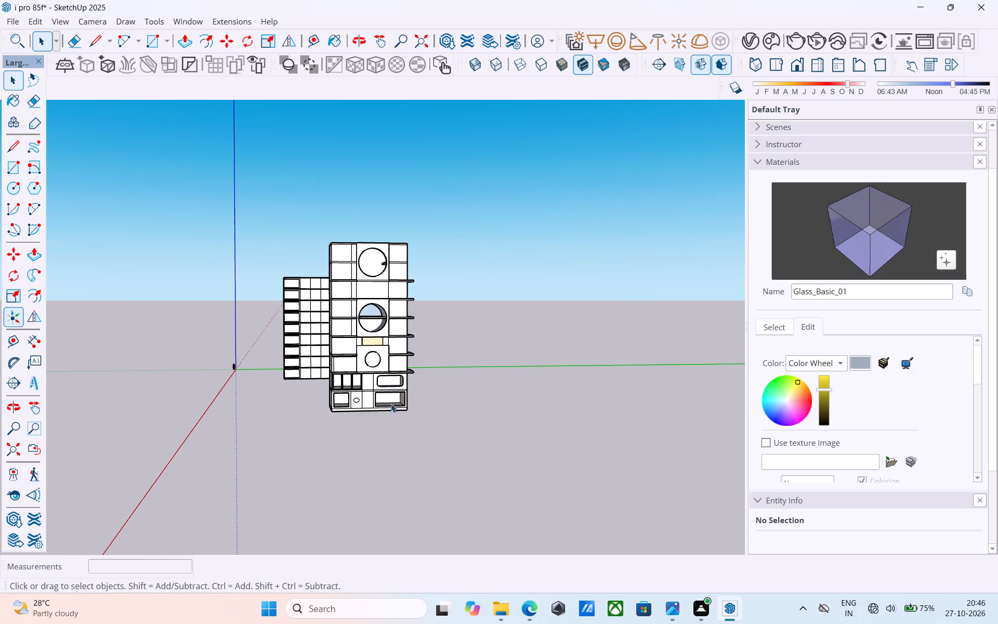
scroll(391, 408, down, 4)
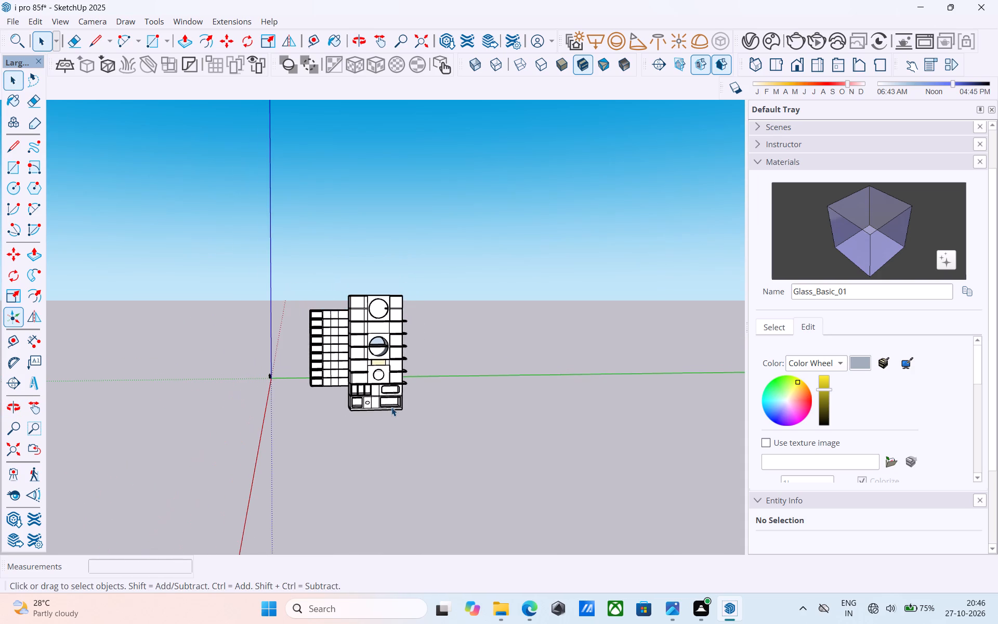
scroll(364, 340, up, 12)
middle_drag(379, 340, 362, 329)
scroll(376, 331, up, 4)
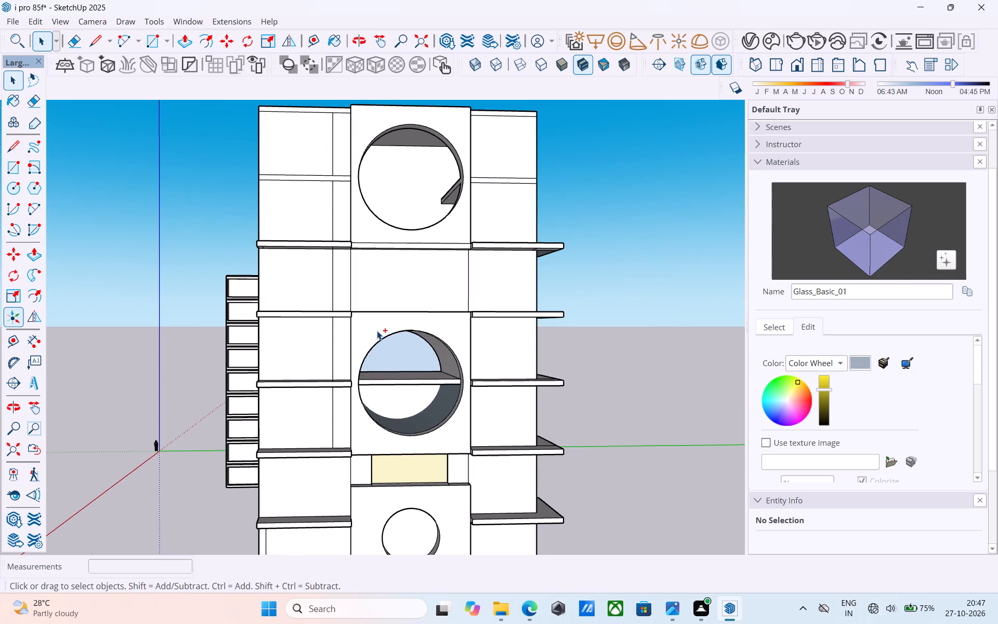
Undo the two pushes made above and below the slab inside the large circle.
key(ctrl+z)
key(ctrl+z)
Delete the wall faces below and above the slab inside the large circle.
ctrl+middle_drag(409, 344, 348, 308)
ctrl+scroll(410, 360, up, 7)
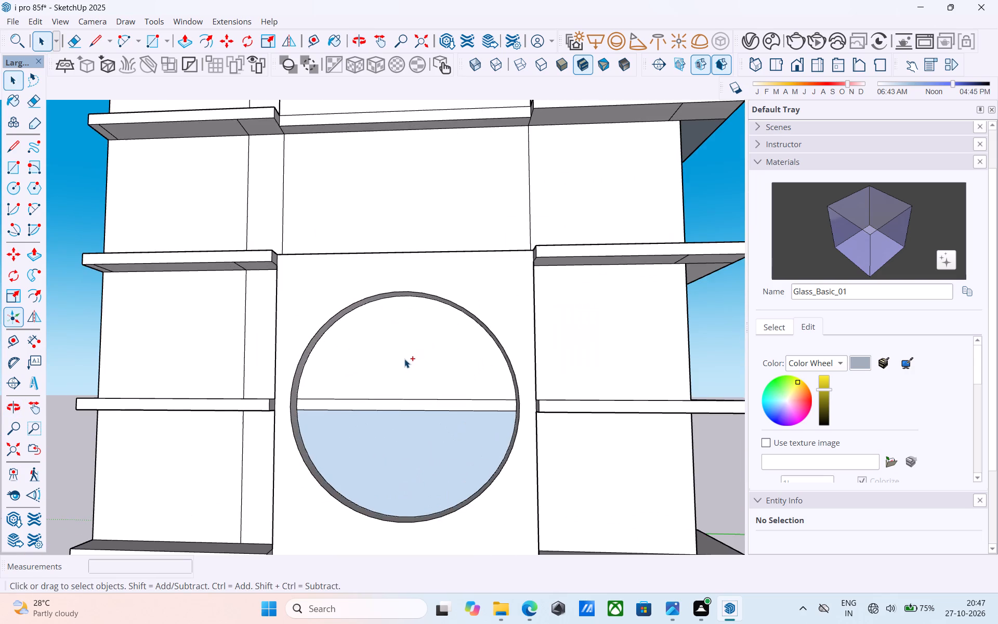
scroll(404, 359, up, 2)
middle_drag(401, 363, 350, 388)
click(348, 454)
key(Delete)
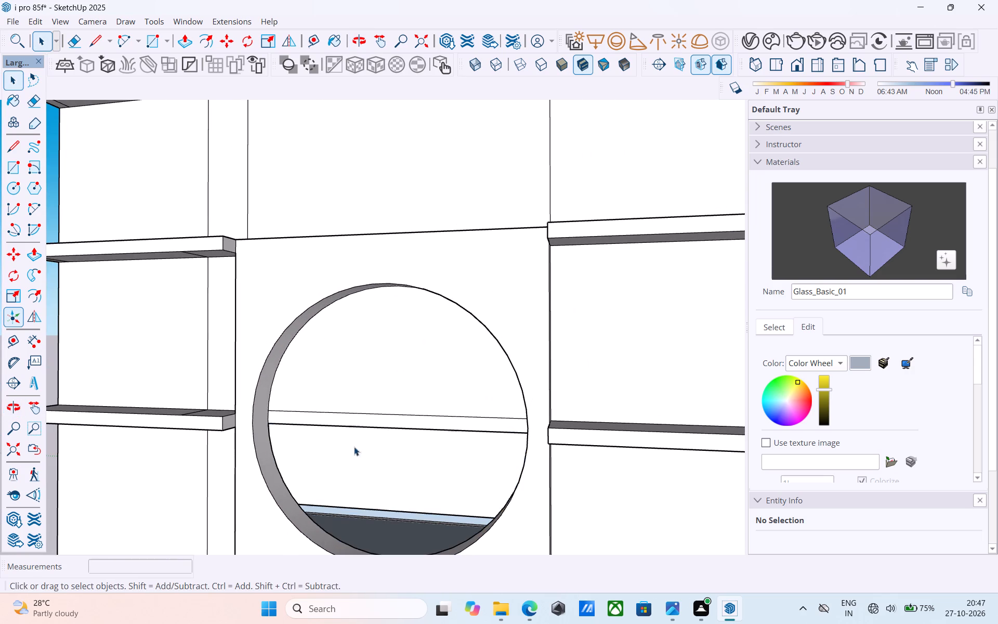
click(377, 386)
key(Delete)
Draw a 23' 6" by about 51' 7" rectangle over the floor above the slab inside the middle bay's large circle.
middle_drag(351, 415, 236, 441)
scroll(315, 359, up, 4)
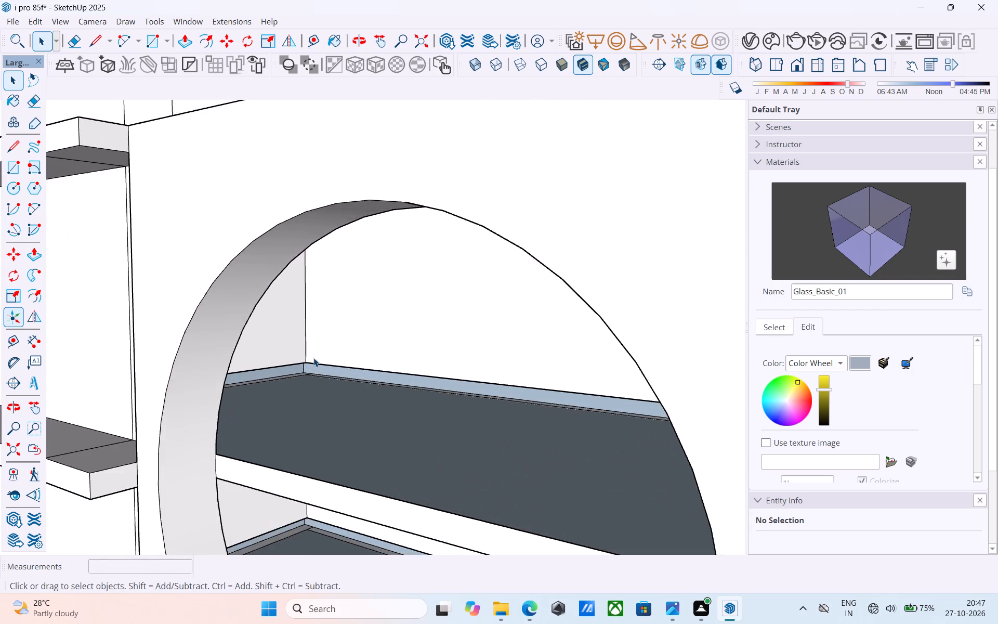
scroll(313, 358, up, 1)
key(r)
scroll(313, 358, up, 7)
click(303, 366)
scroll(520, 413, down, 4)
shift+middle_drag(520, 413, 349, 430)
shift+middle_drag(683, 427, 422, 463)
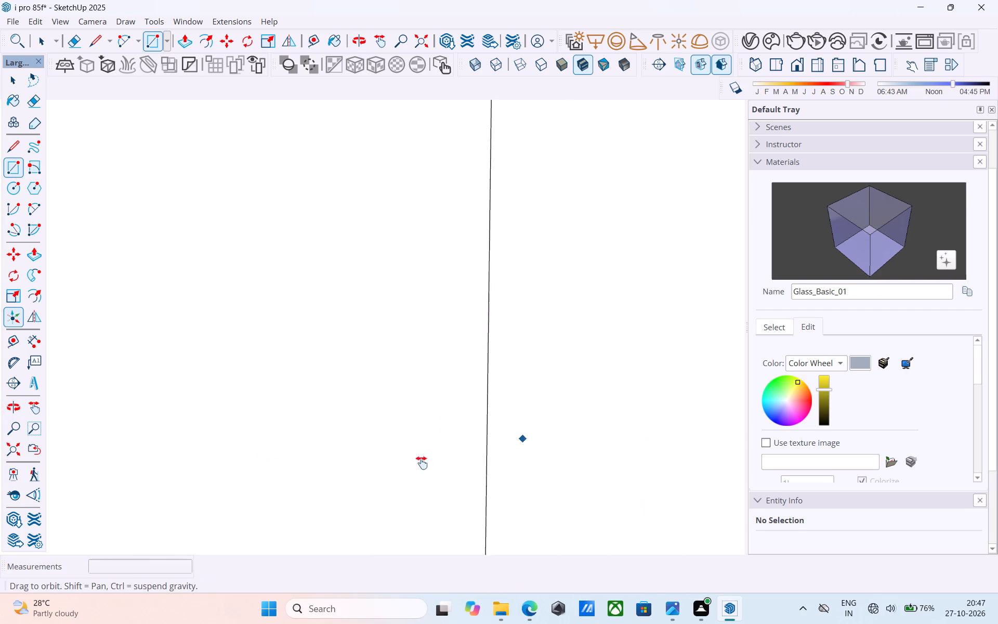
shift+middle_drag(422, 463, 191, 440)
scroll(254, 348, down, 20)
scroll(254, 348, down, 16)
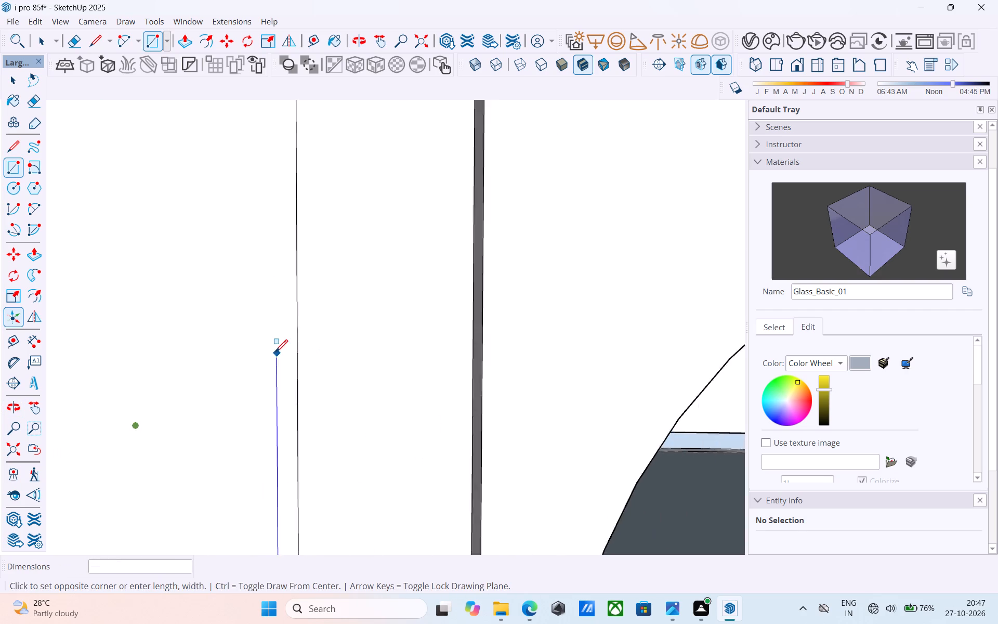
scroll(275, 353, down, 8)
scroll(259, 350, up, 1)
scroll(257, 347, down, 12)
middle_drag(492, 417, 408, 405)
scroll(408, 405, up, 12)
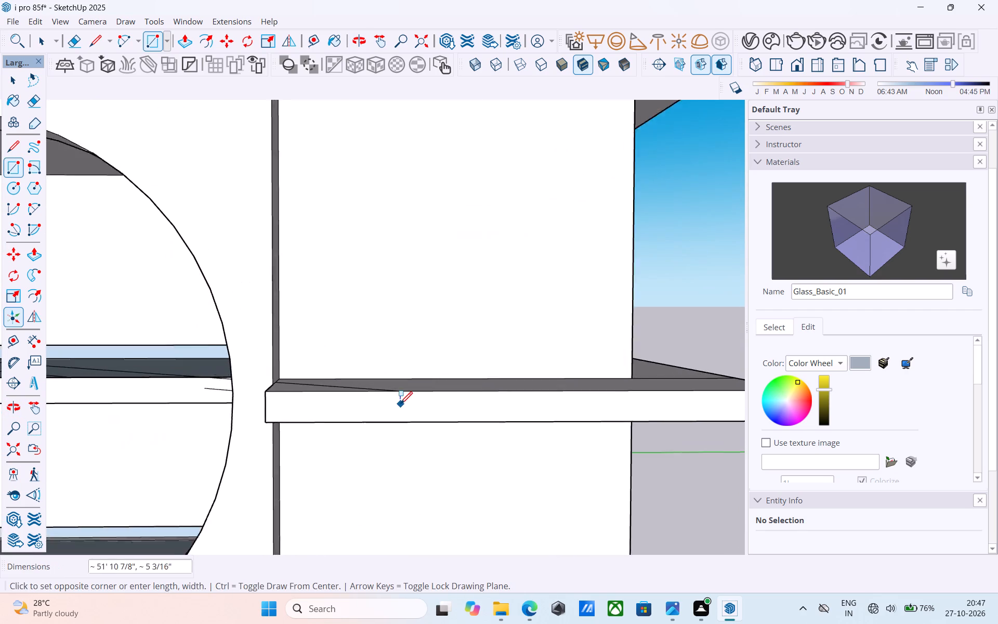
scroll(400, 405, up, 4)
middle_drag(399, 405, 885, 464)
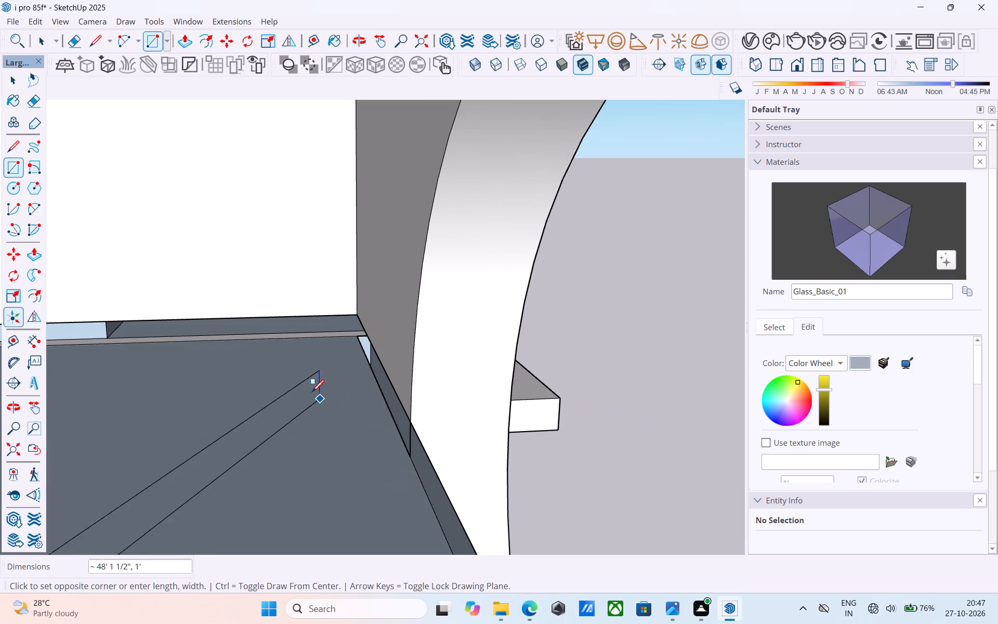
middle_drag(340, 346, 410, 375)
scroll(332, 305, up, 2)
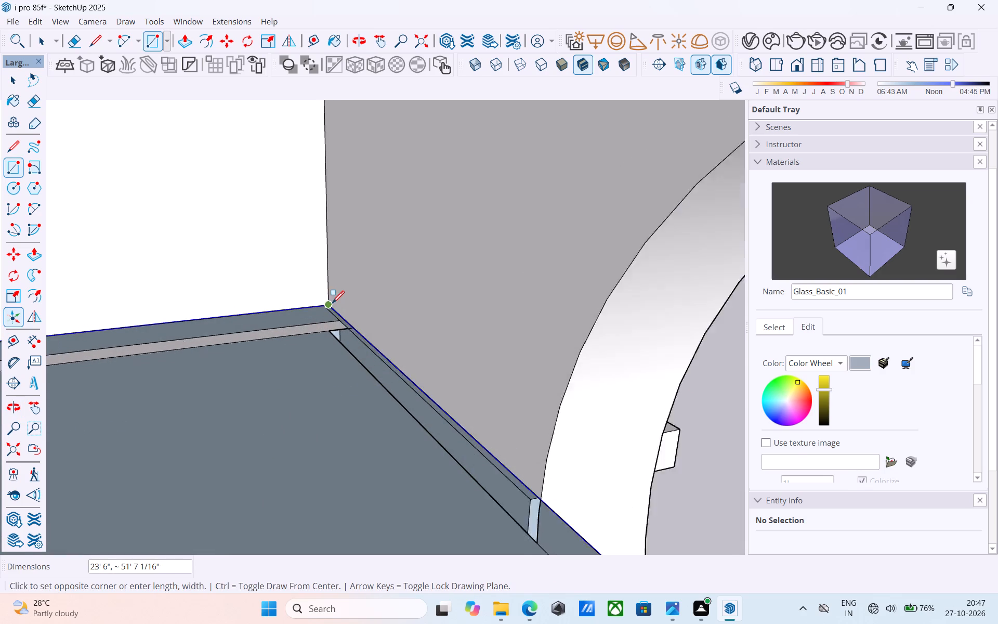
scroll(332, 304, up, 4)
click(324, 306)
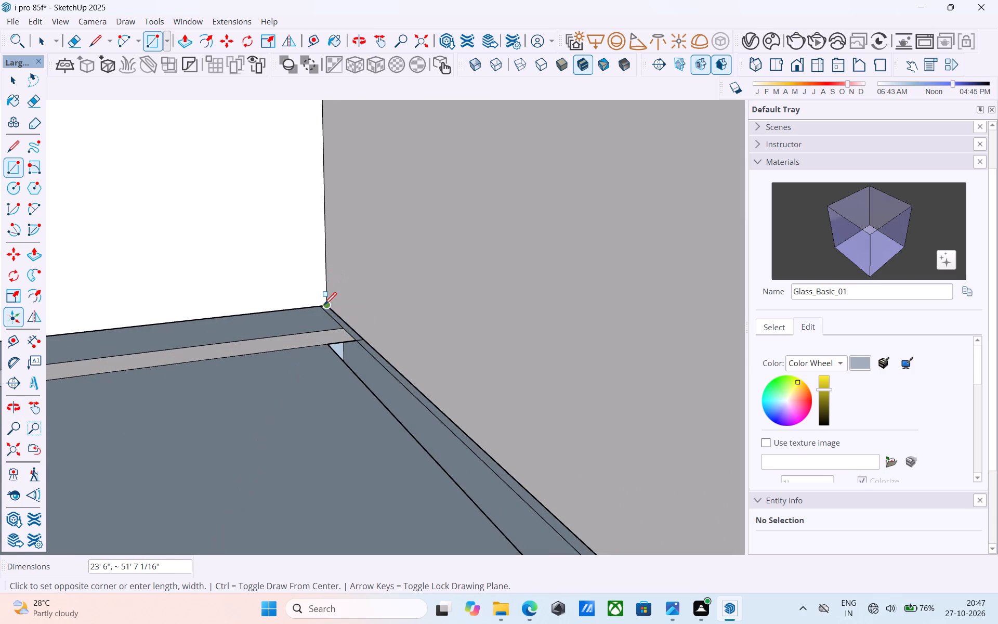
Draw a rectangle between opposite corners of the floor below the slab inside the same large circle.
middle_drag(324, 306, 107, 254)
scroll(117, 263, down, 15)
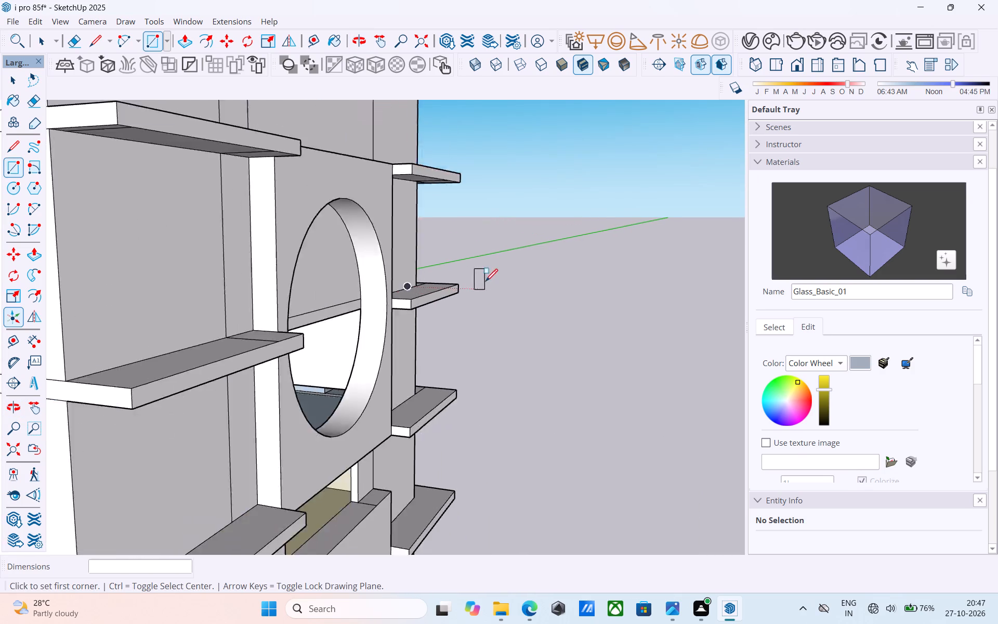
scroll(485, 282, down, 3)
middle_drag(445, 315, 5, 376)
scroll(222, 393, up, 2)
middle_drag(222, 392, 111, 387)
scroll(311, 306, up, 11)
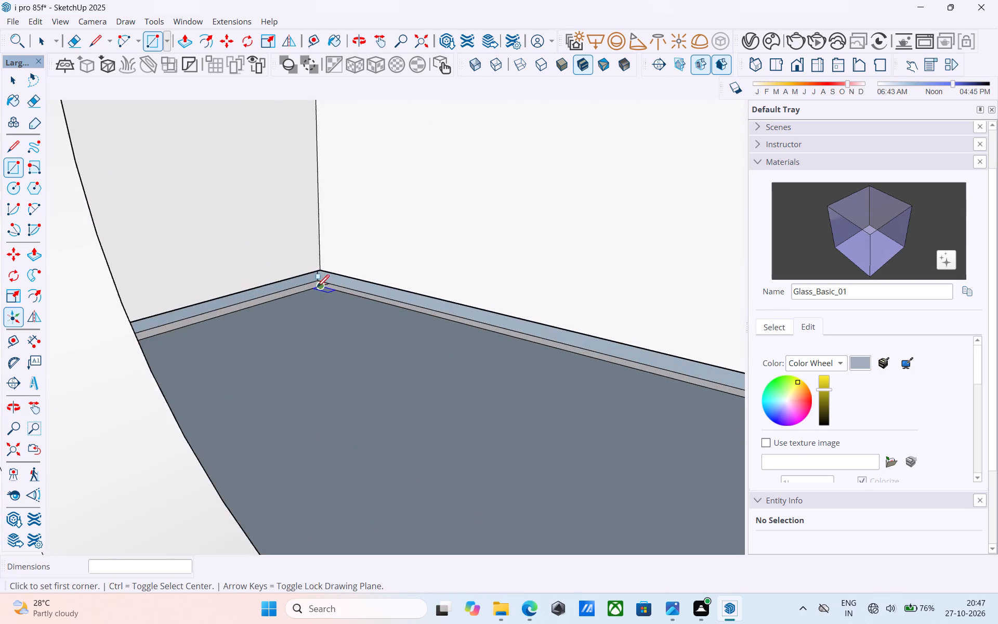
scroll(317, 288, up, 4)
click(322, 260)
middle_drag(565, 349, 407, 423)
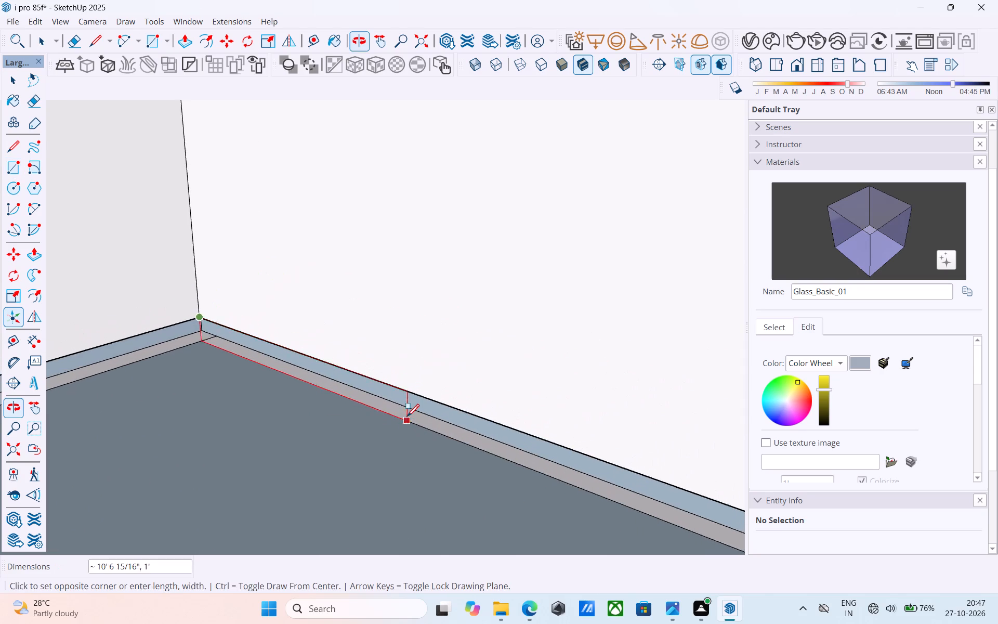
scroll(402, 402, up, 6)
shift+middle_drag(491, 424, 595, 495)
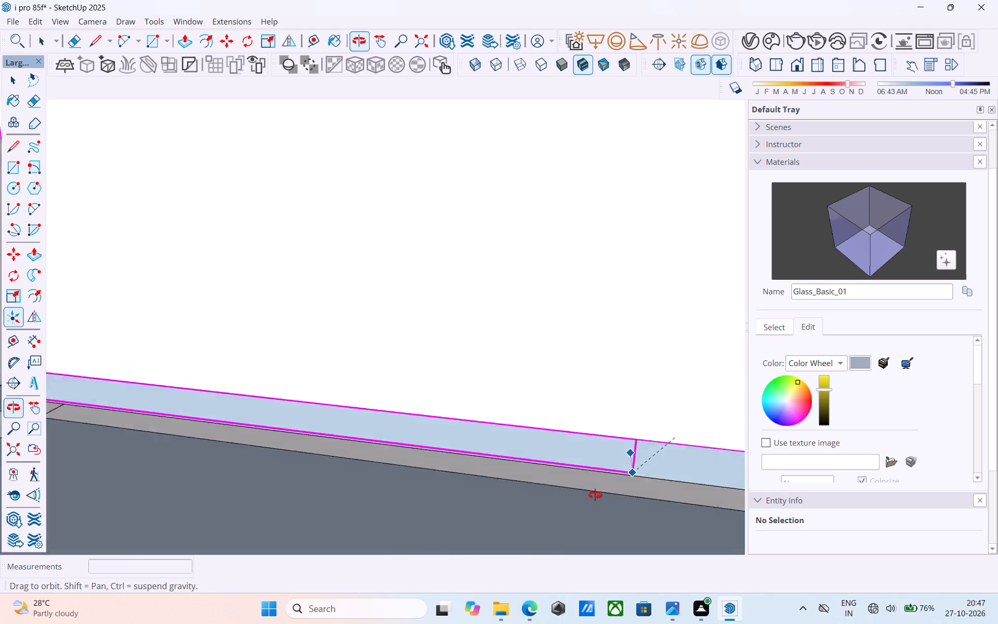
shift+middle_drag(595, 495, 176, 477)
shift+middle_drag(539, 449, 89, 497)
shift+scroll(424, 430, up, 1)
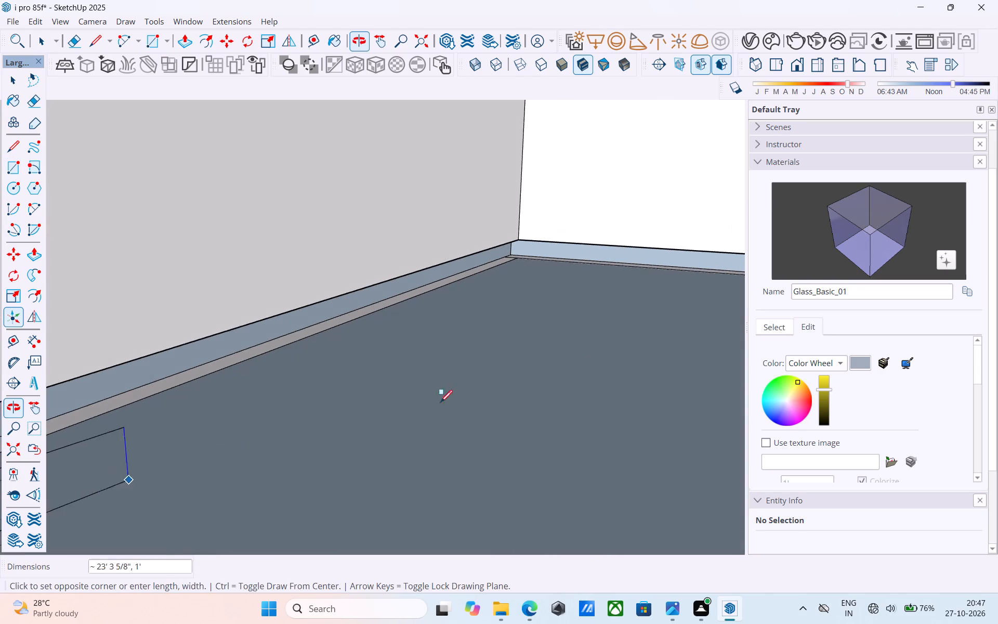
middle_drag(631, 355, 326, 370)
shift+middle_drag(587, 334, 369, 369)
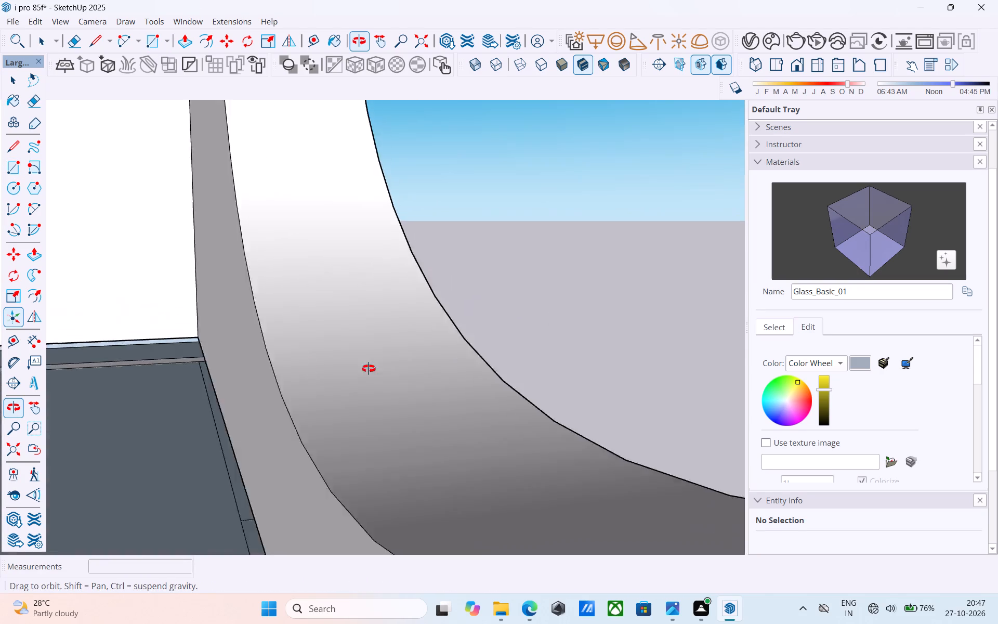
shift+middle_drag(369, 369, 395, 363)
shift+middle_drag(480, 363, 594, 360)
shift+middle_drag(263, 351, 529, 329)
middle_drag(316, 350, 383, 333)
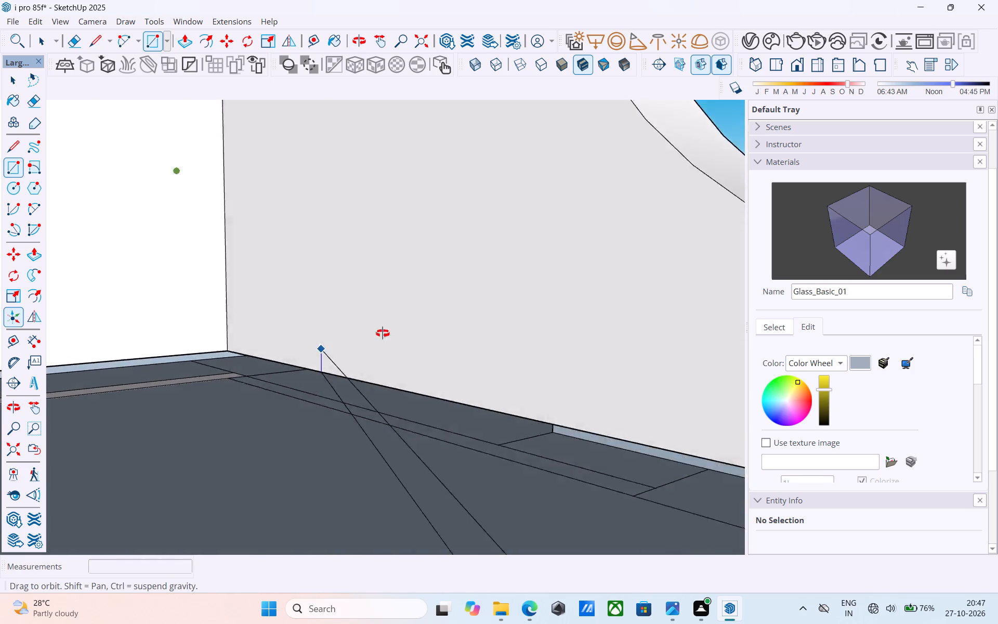
middle_drag(383, 333, 395, 331)
click(208, 360)
Delete the wall face above the slab inside the large circle over the tinted window.
middle_drag(353, 319, 0, 475)
scroll(636, 241, down, 4)
middle_drag(636, 241, 325, 279)
scroll(492, 238, down, 4)
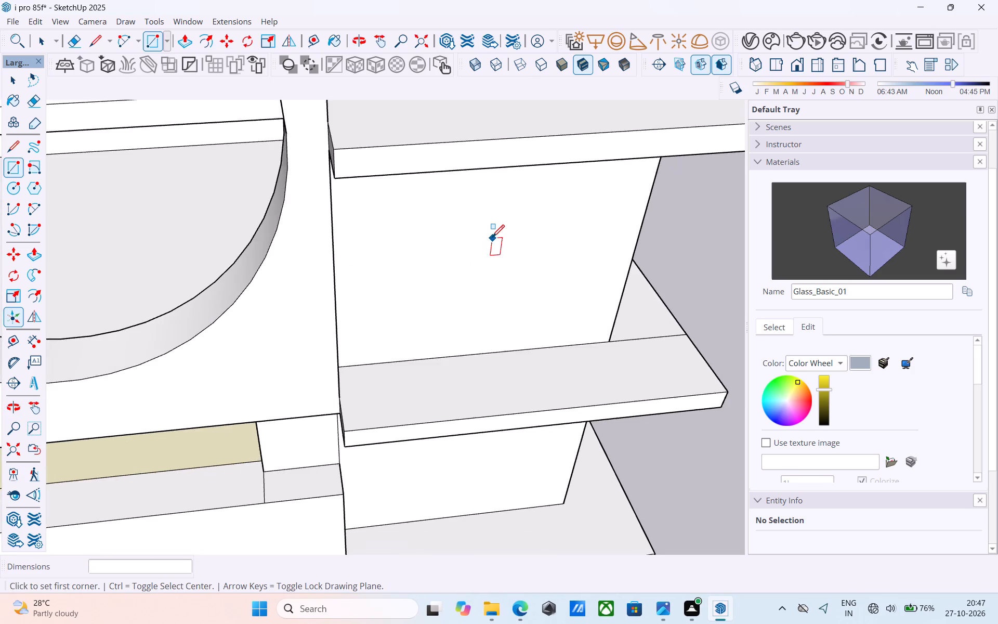
scroll(492, 238, down, 19)
middle_drag(497, 237, 503, 200)
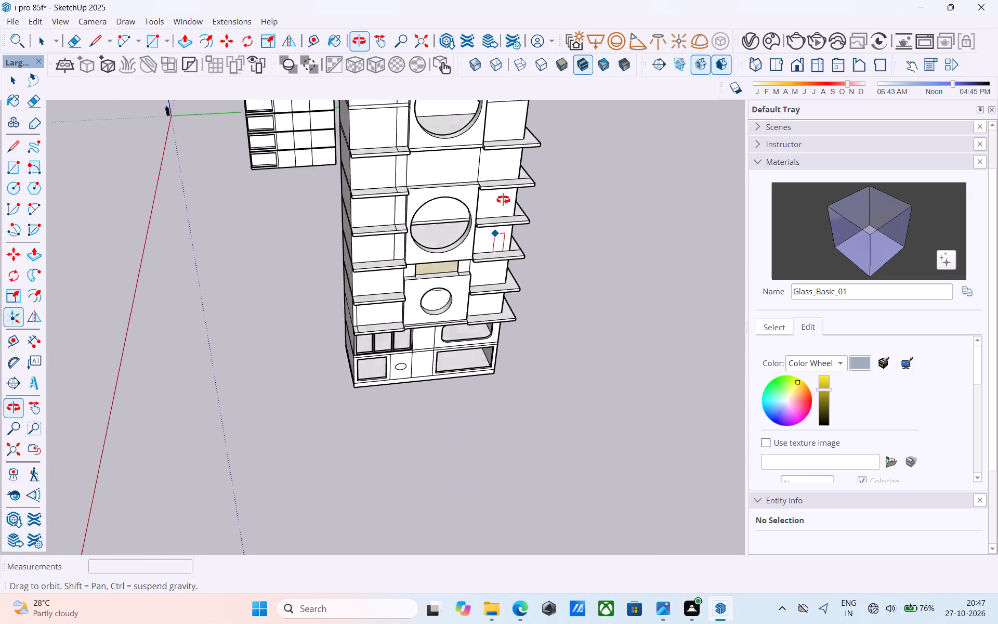
middle_drag(503, 200, 489, 150)
key(space)
scroll(449, 204, up, 14)
click(443, 205)
scroll(443, 205, up, 4)
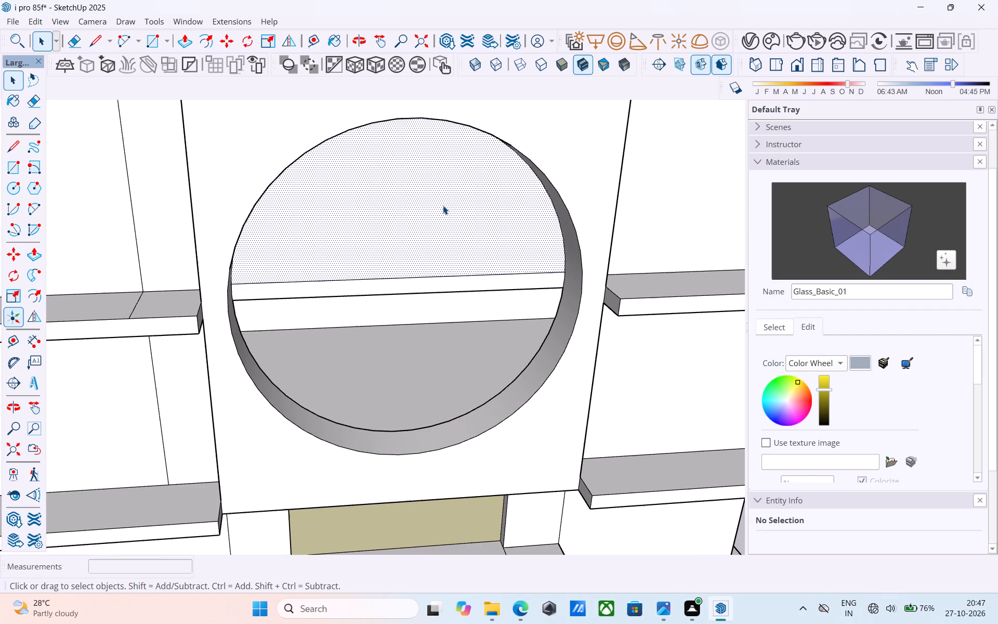
key(Delete)
Push the slab's front face inside the same large circle back 23' 6".
middle_drag(440, 207, 444, 180)
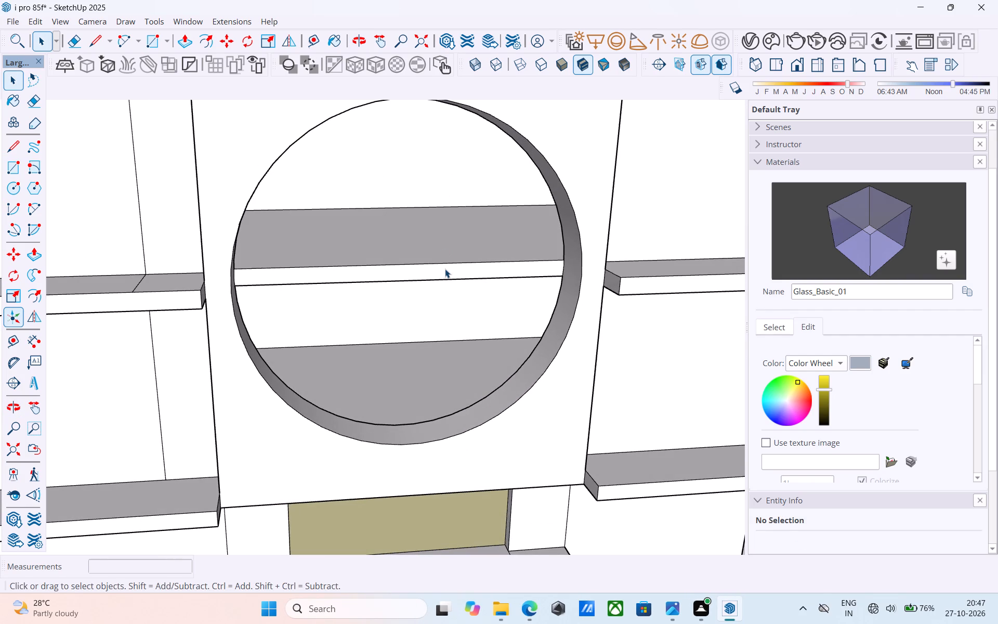
click(445, 269)
key(p)
click(445, 275)
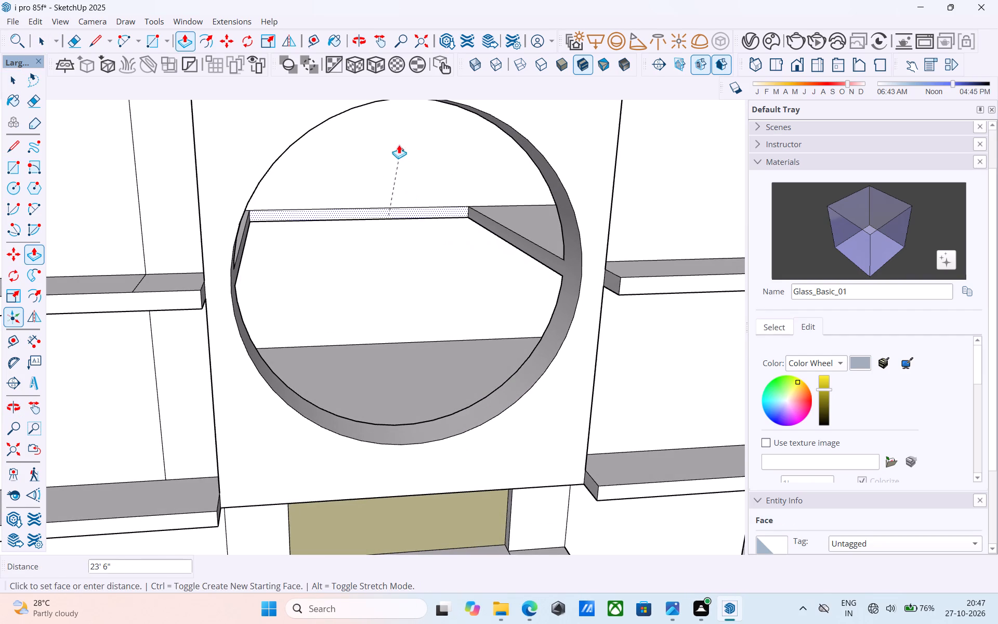
click(399, 145)
key(space)
Erase the leftover edges on the back wall where the slab was pushed back.
key(e)
drag(397, 153, 402, 234)
key(space)
Examine the whole facade and both large circles from a distance, from above and below.
scroll(402, 234, down, 5)
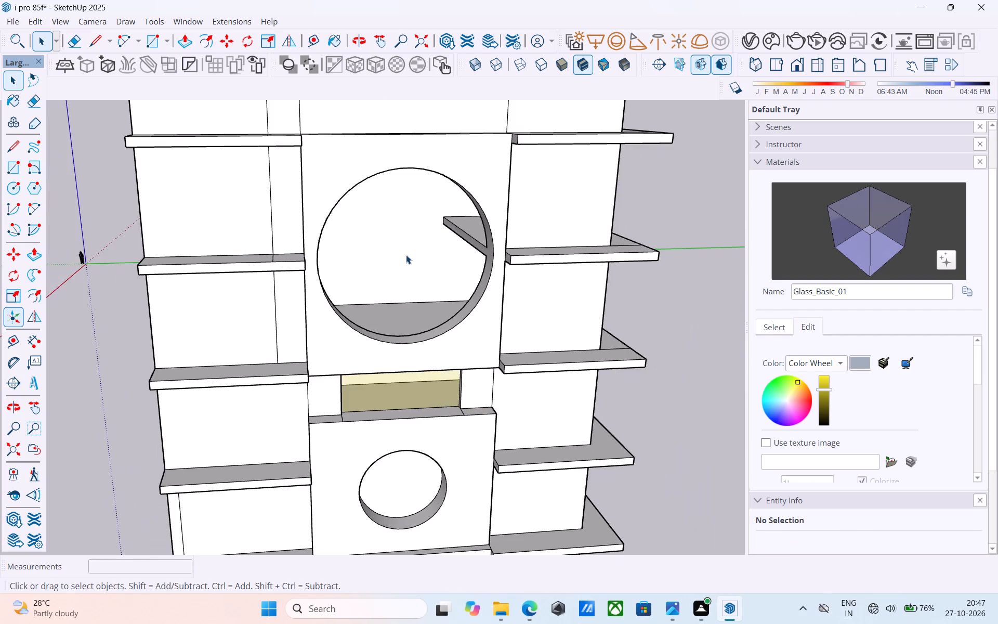
scroll(408, 255, down, 9)
middle_drag(459, 258, 463, 206)
shift+middle_drag(543, 226, 554, 254)
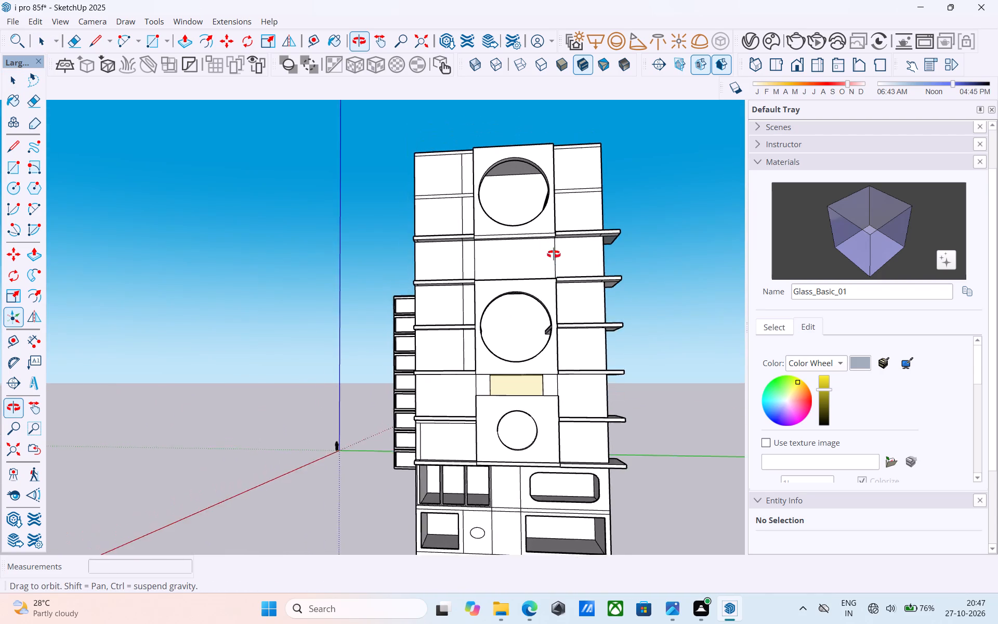
shift+middle_drag(554, 254, 558, 175)
middle_drag(564, 204, 566, 406)
shift+middle_drag(554, 355, 688, 438)
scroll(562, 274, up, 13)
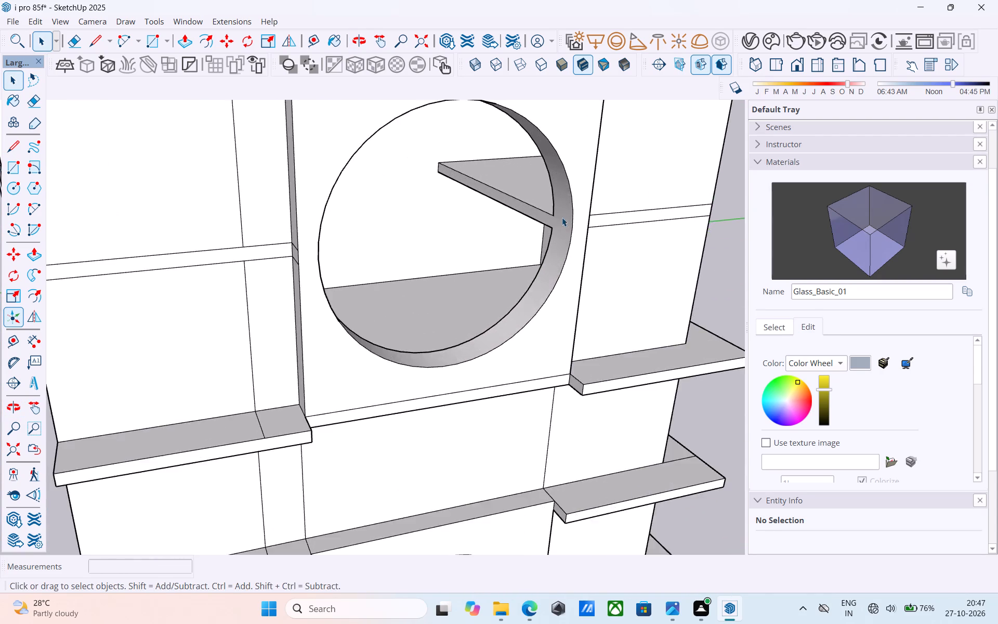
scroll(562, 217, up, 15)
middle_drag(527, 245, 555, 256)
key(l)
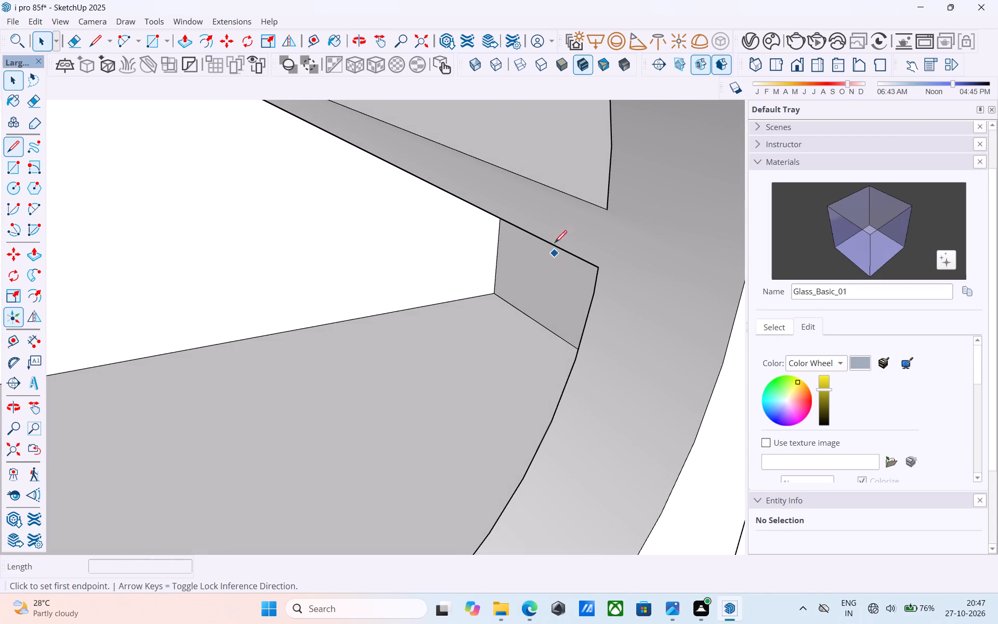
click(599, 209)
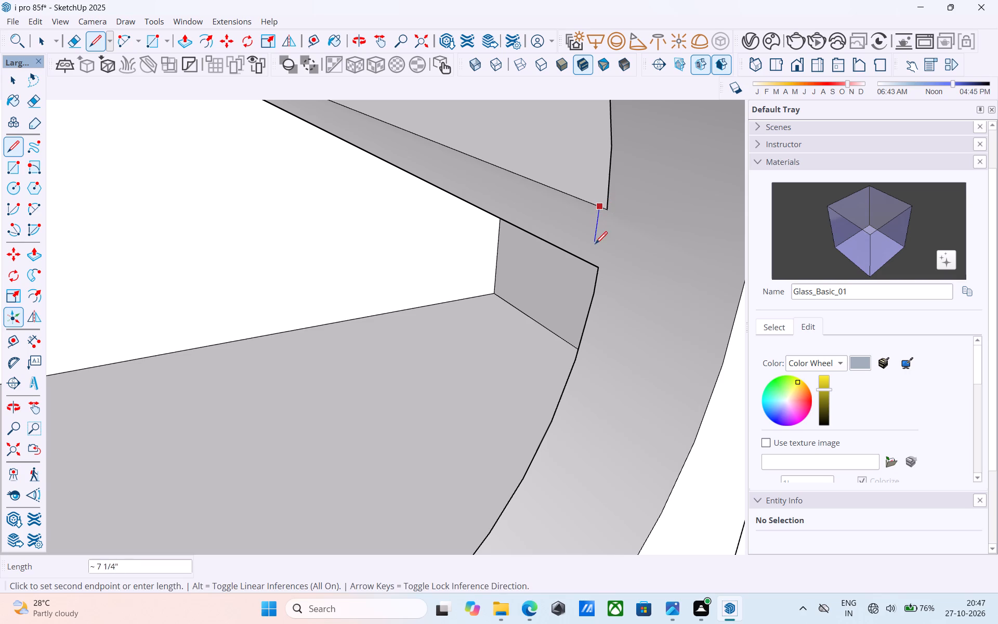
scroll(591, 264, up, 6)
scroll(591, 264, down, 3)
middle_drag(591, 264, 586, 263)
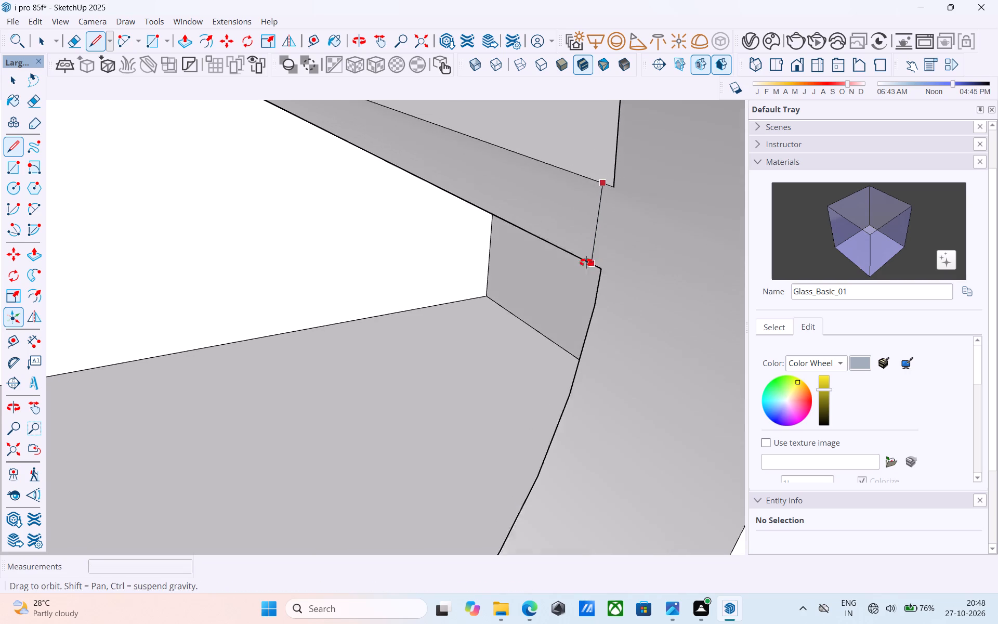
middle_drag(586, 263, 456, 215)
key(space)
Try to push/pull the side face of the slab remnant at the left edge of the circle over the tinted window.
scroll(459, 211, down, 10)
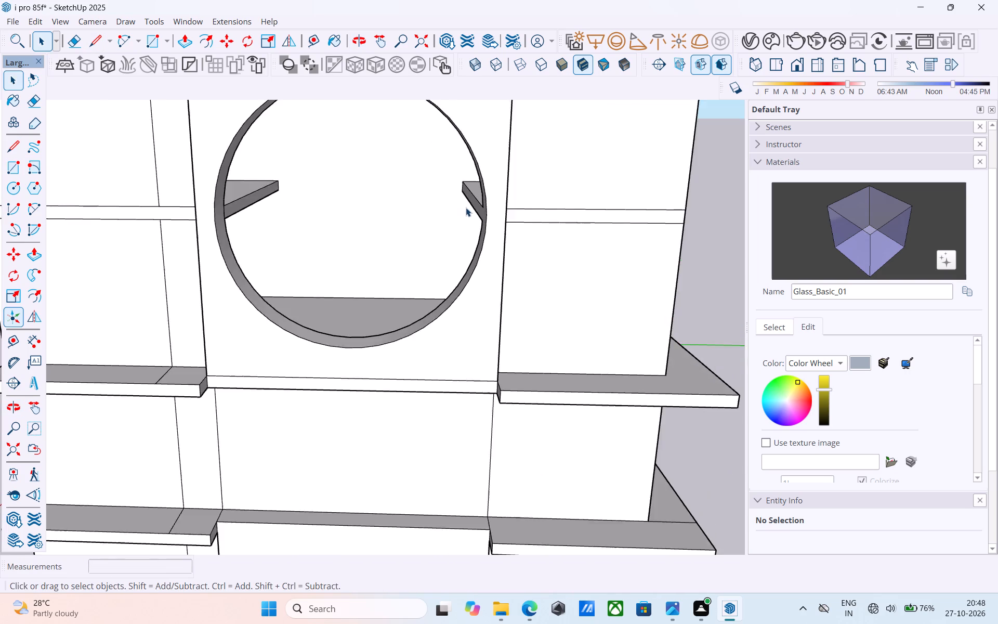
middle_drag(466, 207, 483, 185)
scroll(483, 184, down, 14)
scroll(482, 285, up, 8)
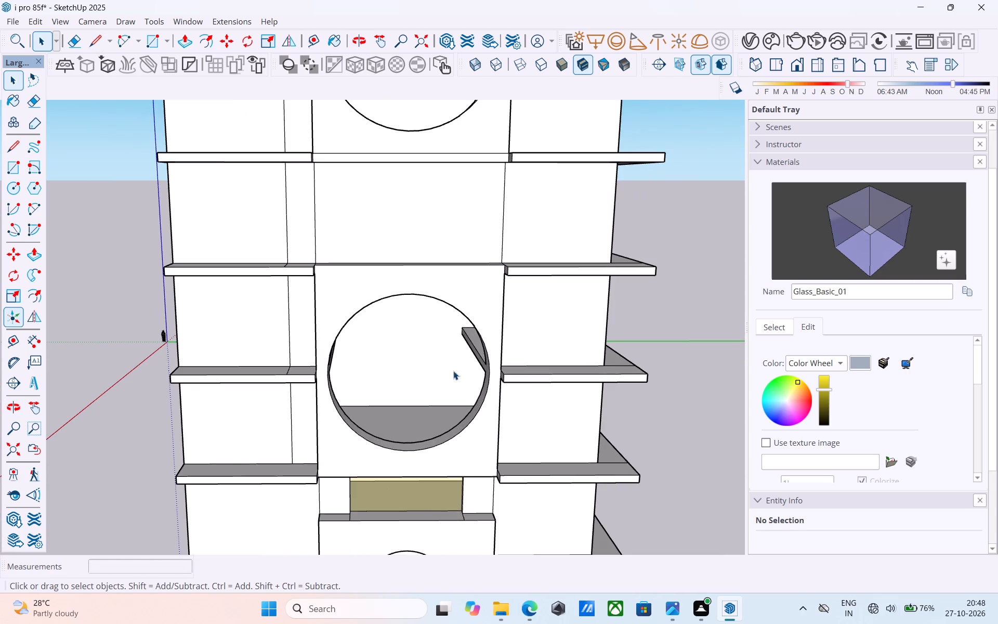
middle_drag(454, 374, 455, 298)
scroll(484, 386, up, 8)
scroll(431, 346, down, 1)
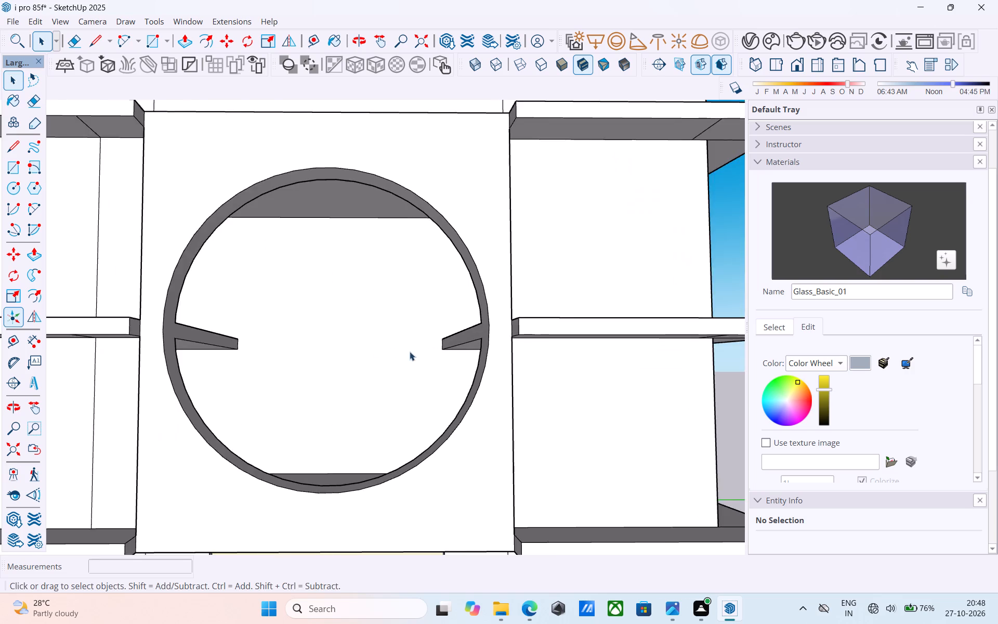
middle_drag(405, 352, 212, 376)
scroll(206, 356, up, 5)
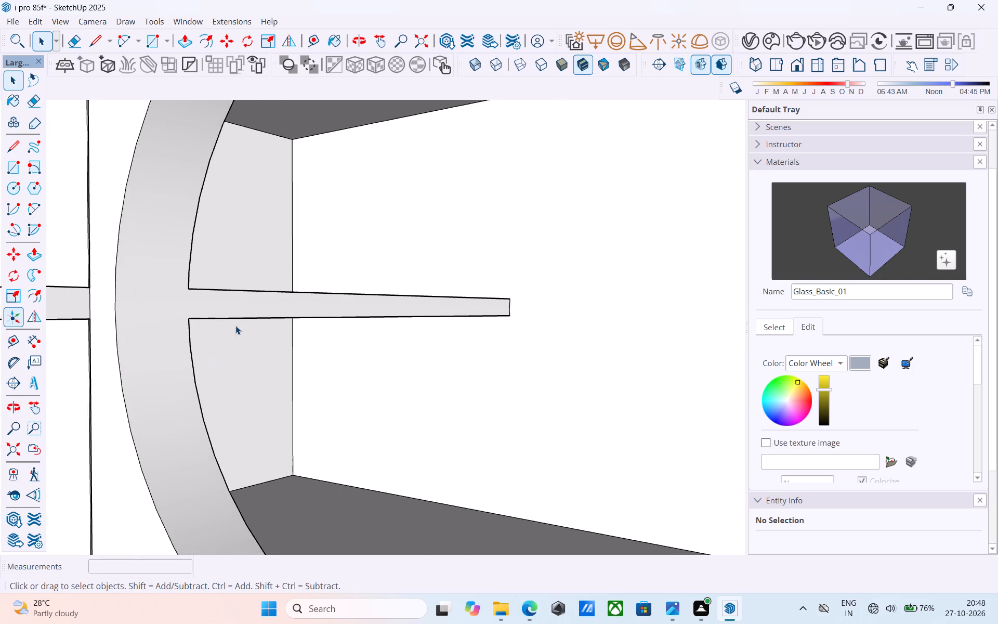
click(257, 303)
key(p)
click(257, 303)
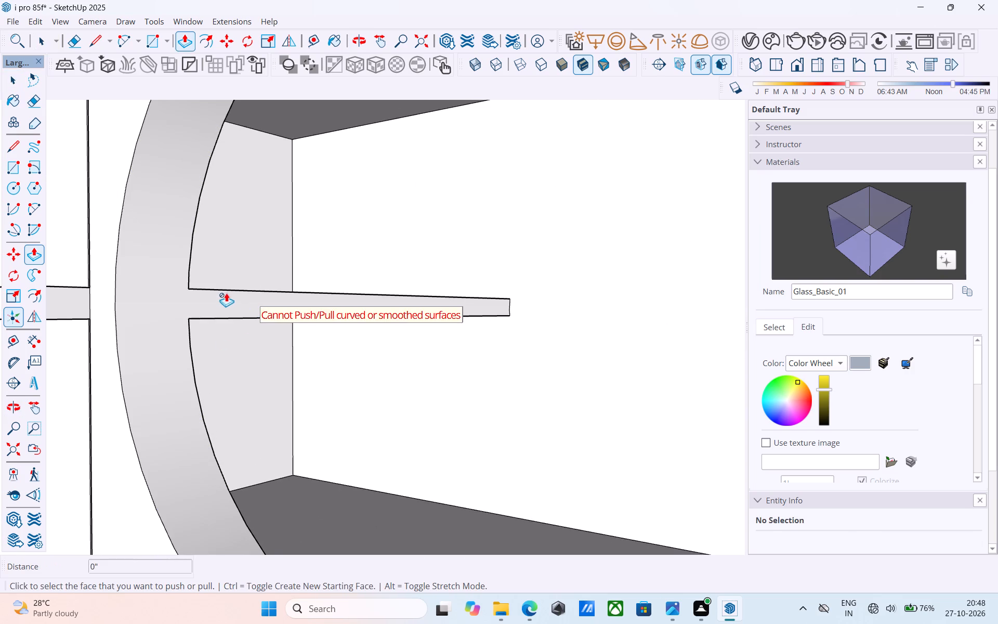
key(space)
Examine the cut slabs in the circles and the tower's ledges from both sides and from a distance.
scroll(209, 288, down, 6)
middle_drag(209, 288, 634, 284)
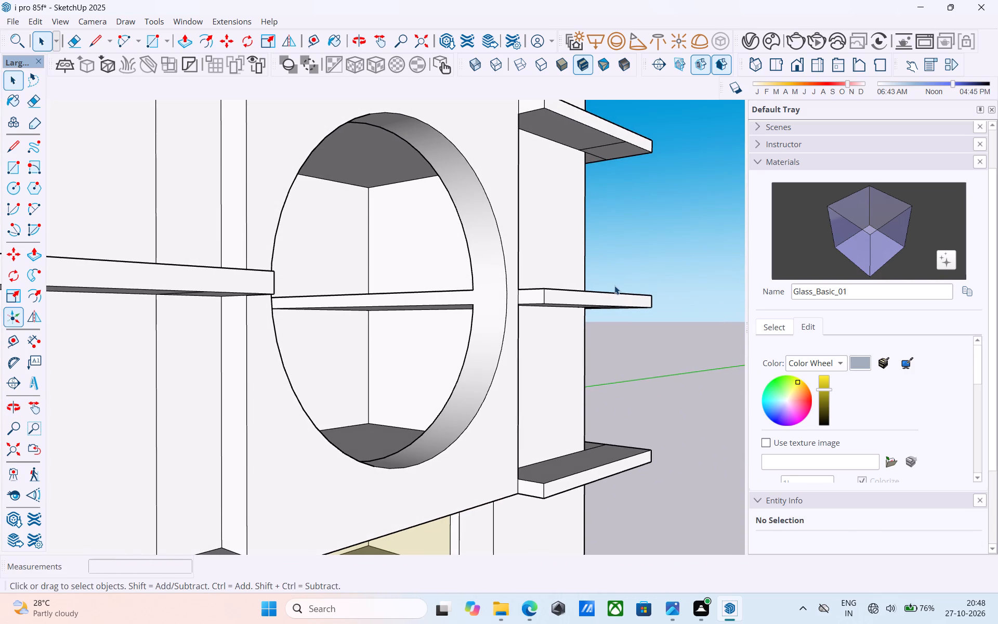
scroll(611, 284, down, 5)
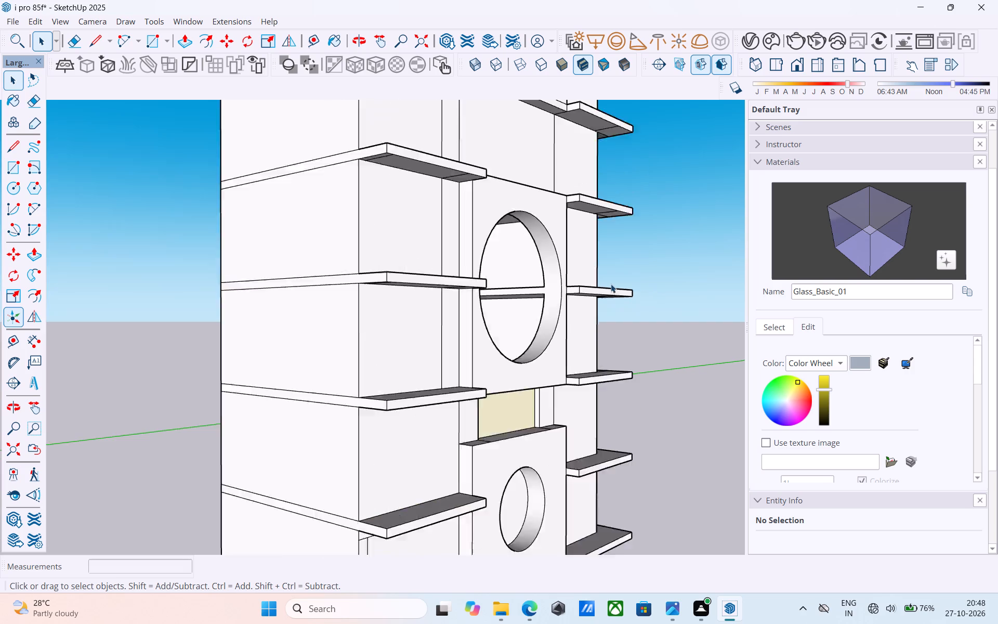
middle_drag(607, 283, 365, 289)
scroll(540, 276, down, 2)
scroll(540, 276, up, 1)
scroll(540, 275, down, 2)
middle_drag(540, 274, 474, 367)
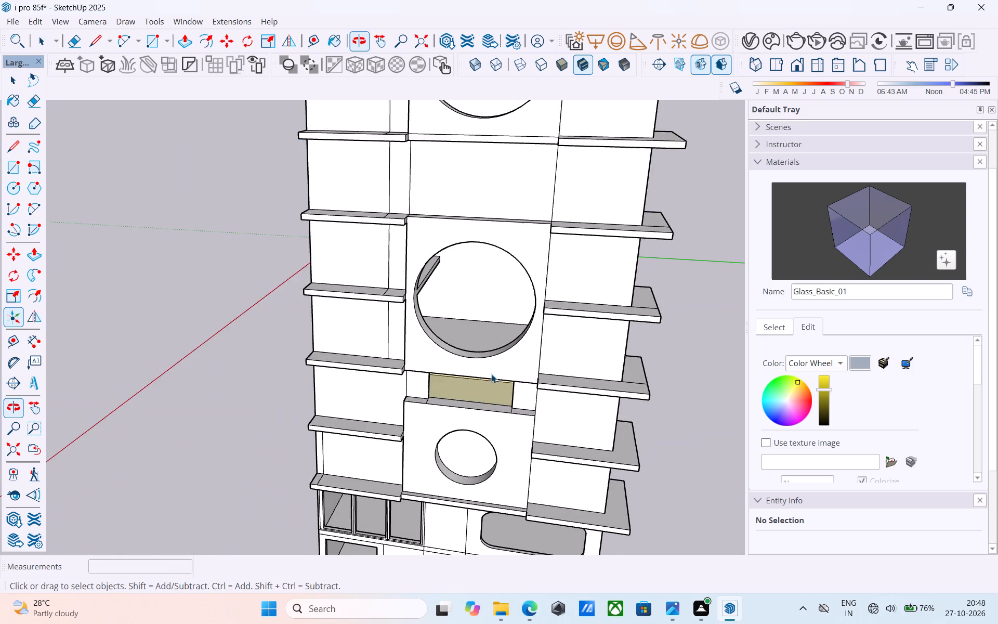
scroll(488, 369, down, 9)
middle_drag(475, 385, 483, 298)
scroll(478, 218, up, 4)
middle_drag(472, 223, 349, 294)
scroll(420, 275, up, 2)
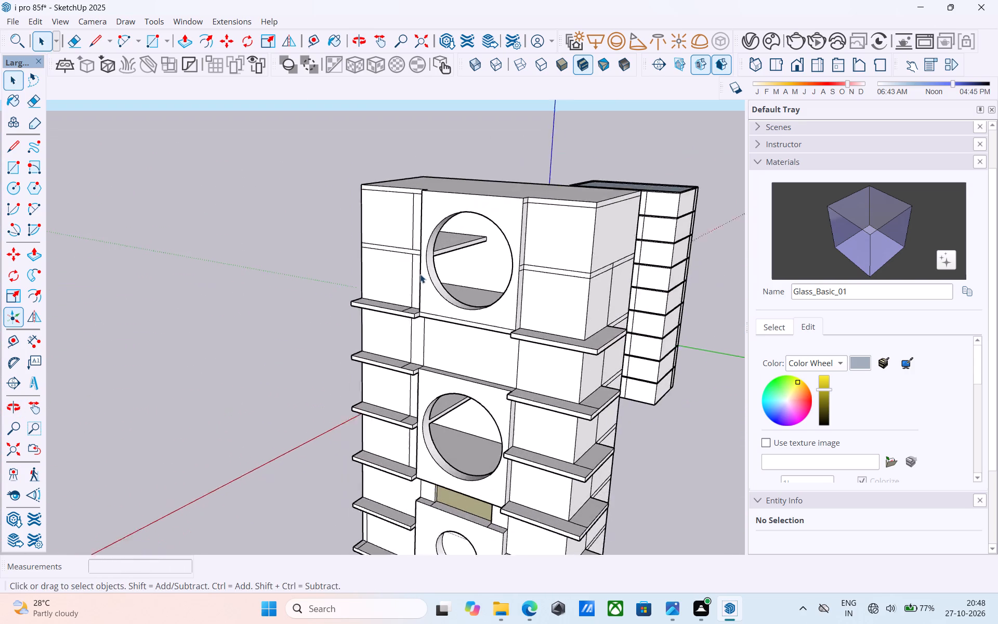
scroll(420, 274, up, 2)
scroll(402, 283, down, 2)
middle_drag(318, 340, 721, 343)
scroll(653, 427, down, 1)
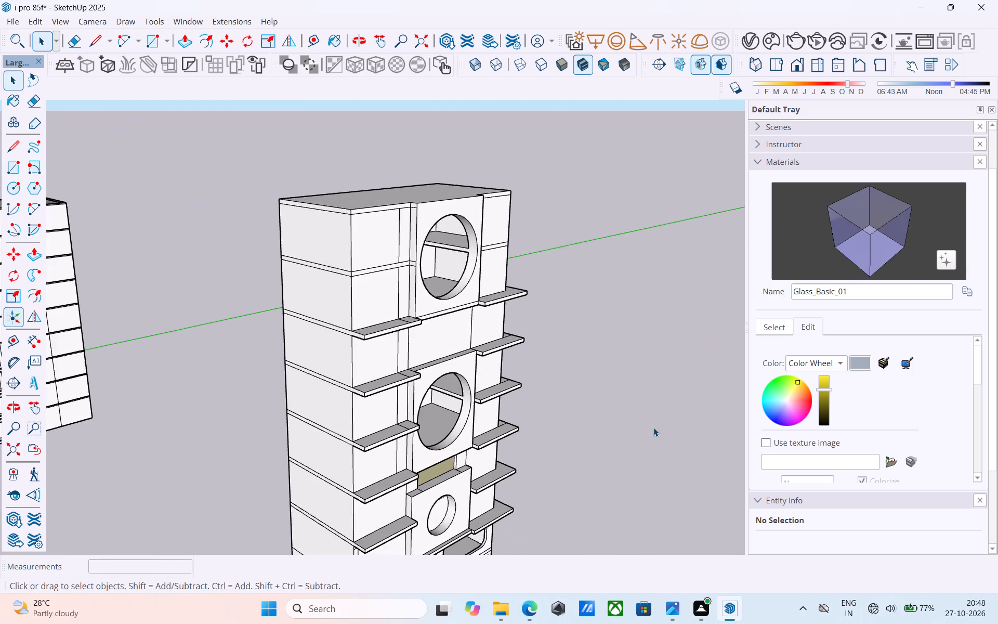
middle_drag(652, 427, 584, 348)
scroll(584, 348, down, 4)
middle_drag(568, 357, 402, 436)
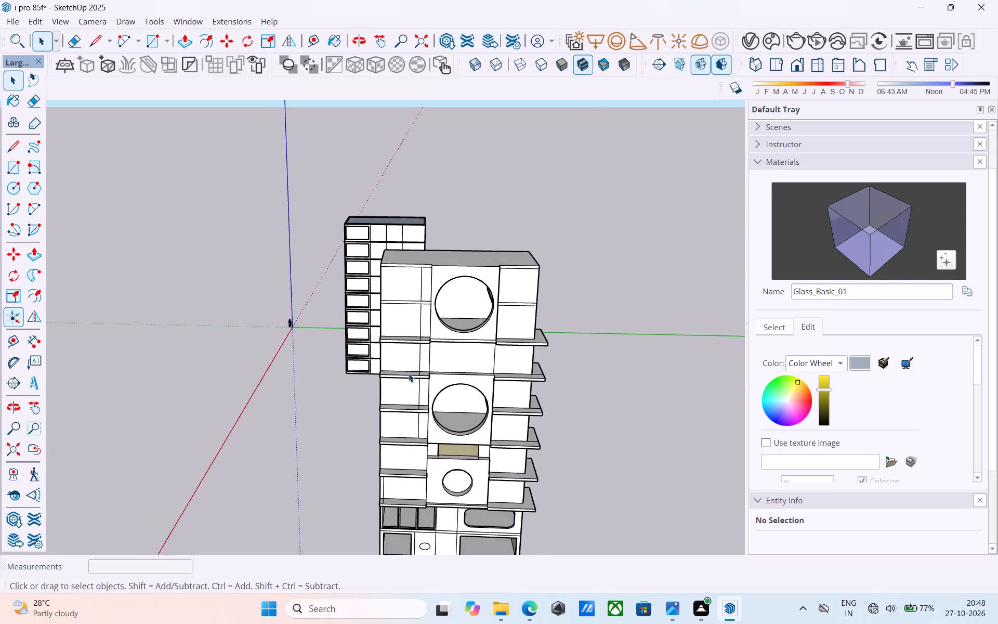
Pull the mid-height band on the wall left of the top circle out 2' to form a ledge.
scroll(428, 309, up, 15)
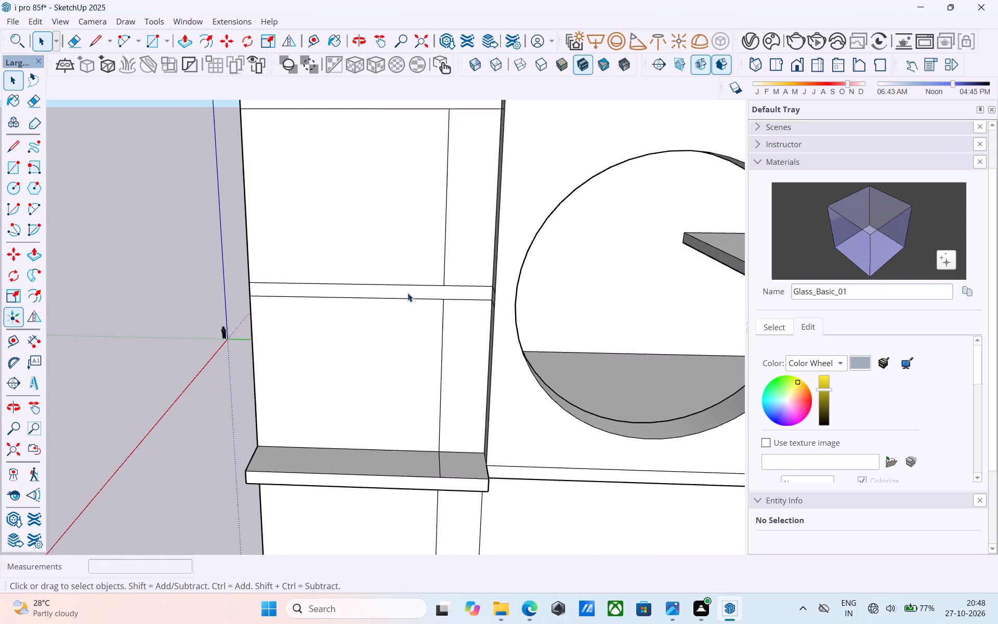
scroll(408, 292, up, 3)
click(408, 292)
key(p)
click(408, 294)
scroll(407, 324, down, 4)
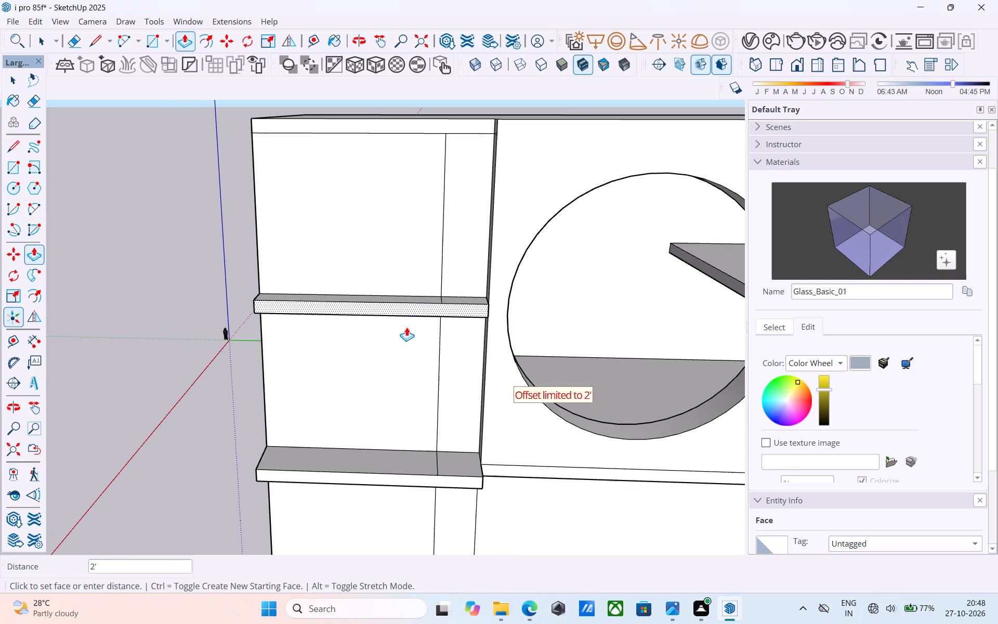
click(410, 459)
click(428, 316)
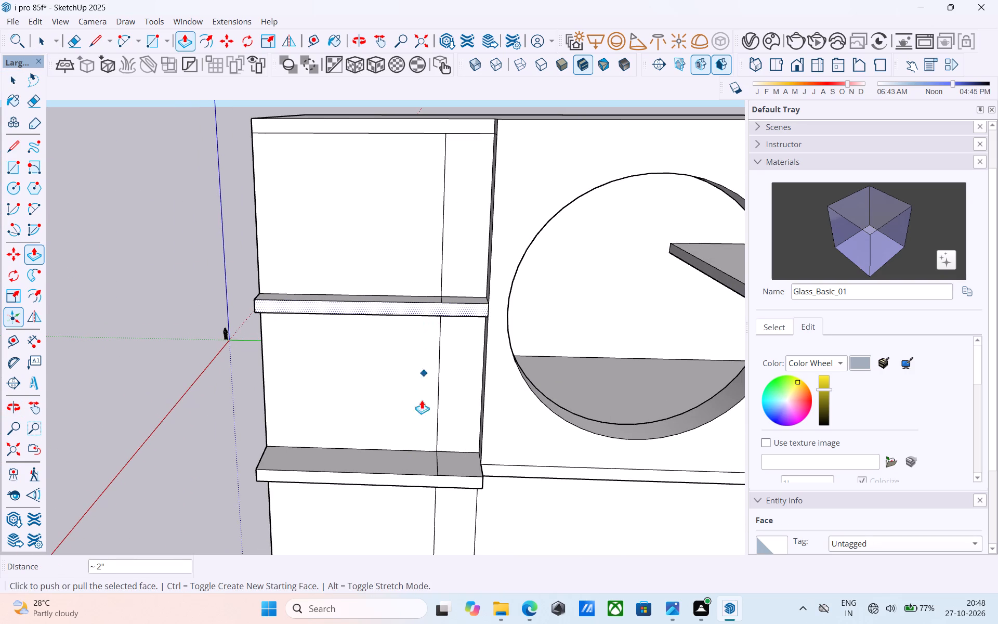
scroll(488, 322, up, 4)
key(space)
middle_drag(489, 317, 404, 327)
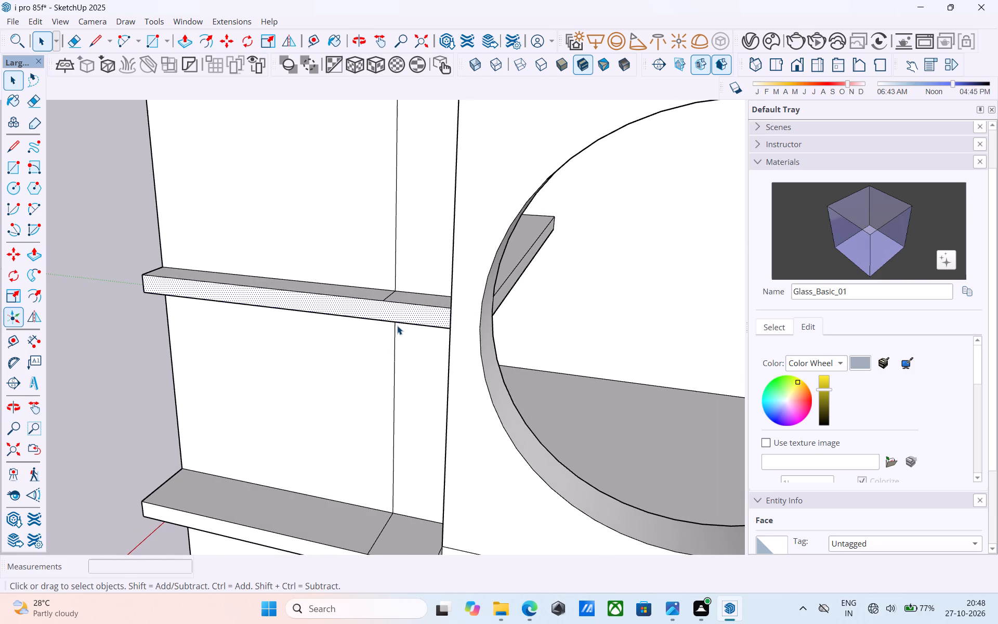
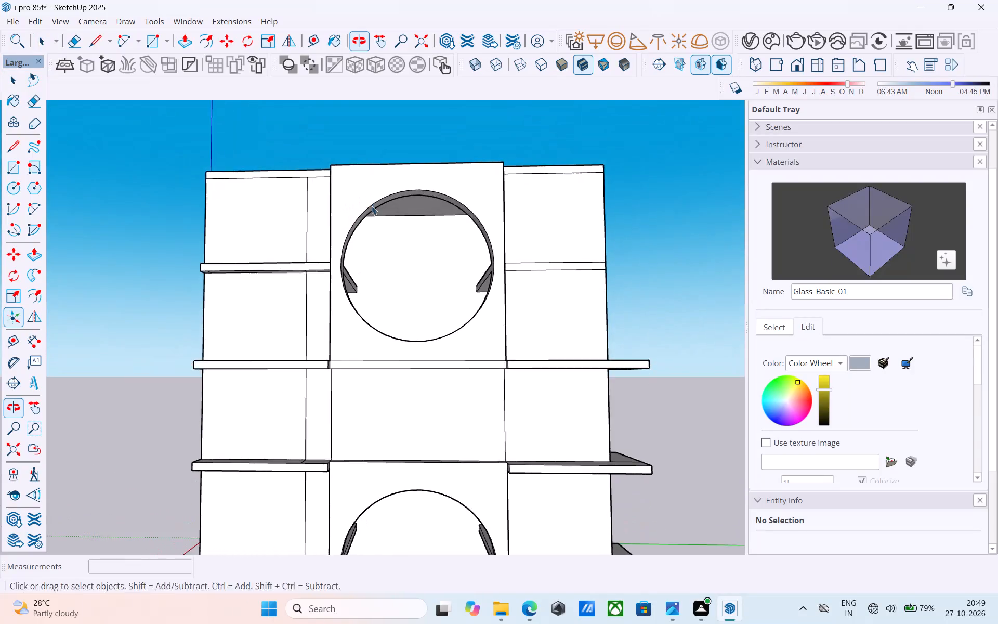
Push/Pull the front face of the uppermost slab on the left wing about 2' 2" to align with the slab below.
middle_drag(378, 229, 369, 429)
scroll(227, 305, up, 8)
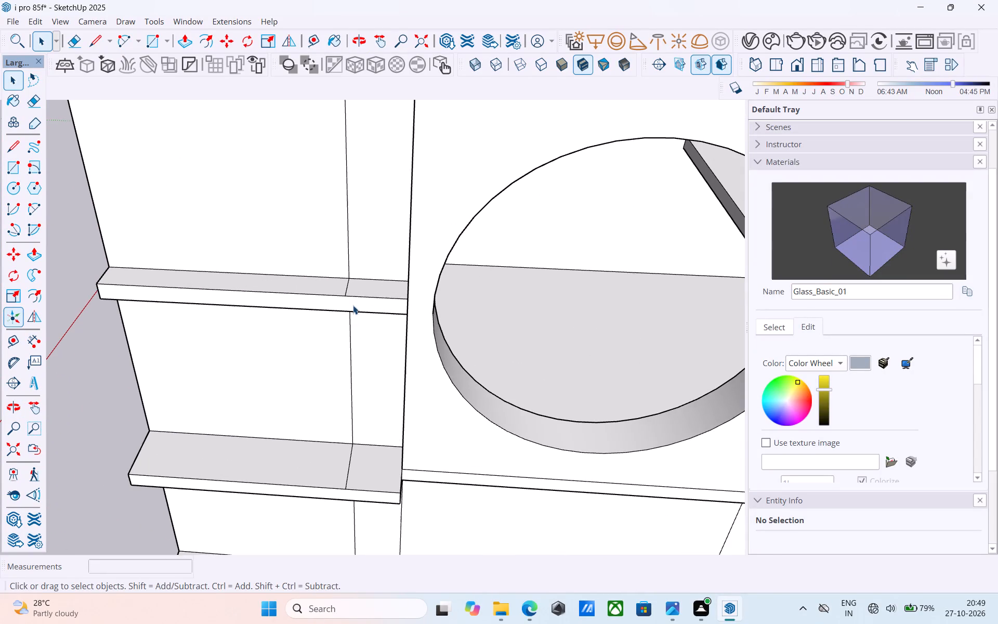
click(353, 305)
scroll(353, 305, up, 1)
key(p)
click(353, 305)
scroll(352, 347, down, 5)
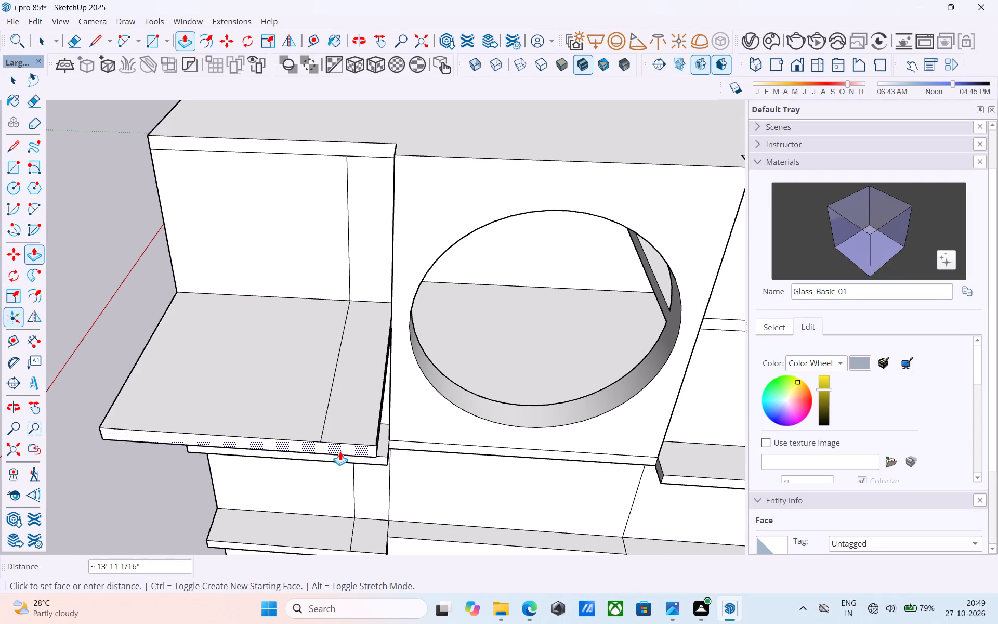
middle_drag(337, 449, 352, 160)
scroll(375, 265, up, 4)
click(354, 371)
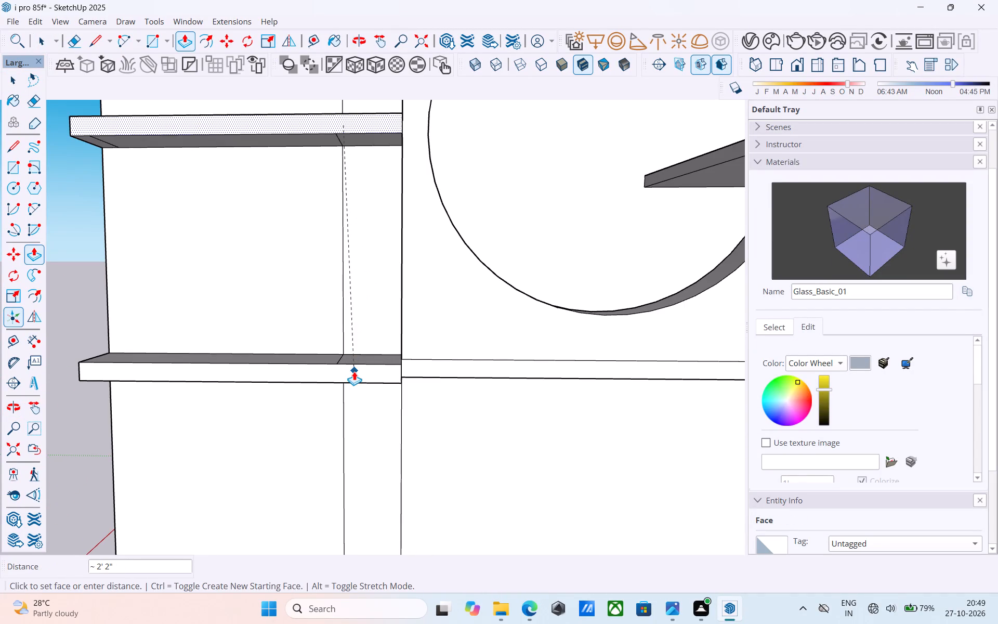
Push/Pull the flat top slab band on the right wing's front out 2', aligning it with the slab below.
scroll(428, 310, down, 3)
middle_drag(431, 308, 164, 393)
middle_drag(425, 384, 325, 314)
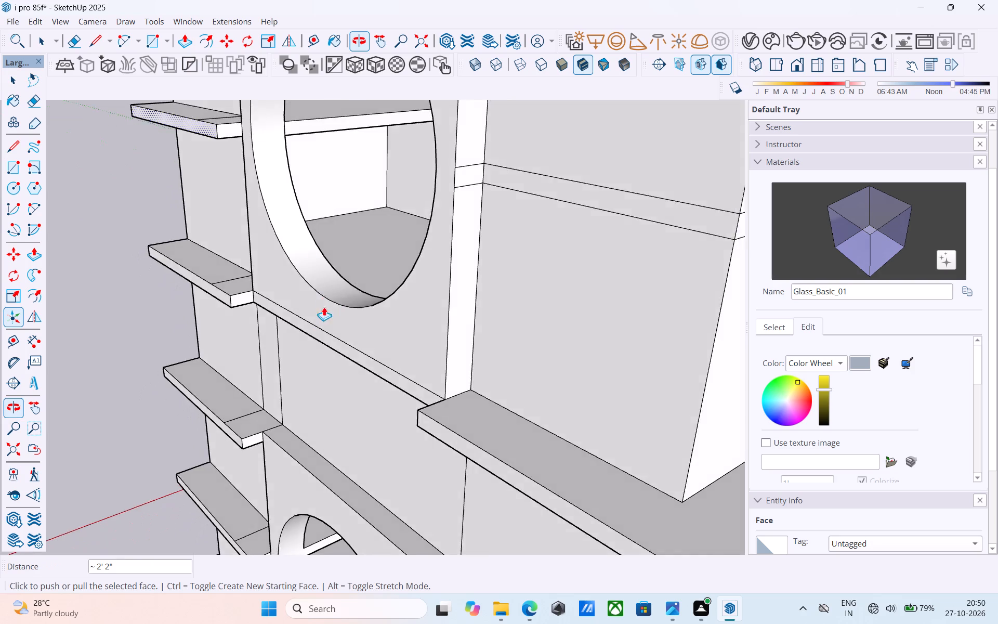
scroll(303, 245, down, 6)
scroll(495, 269, up, 3)
key(space)
scroll(459, 223, up, 3)
click(458, 220)
key(p)
click(458, 226)
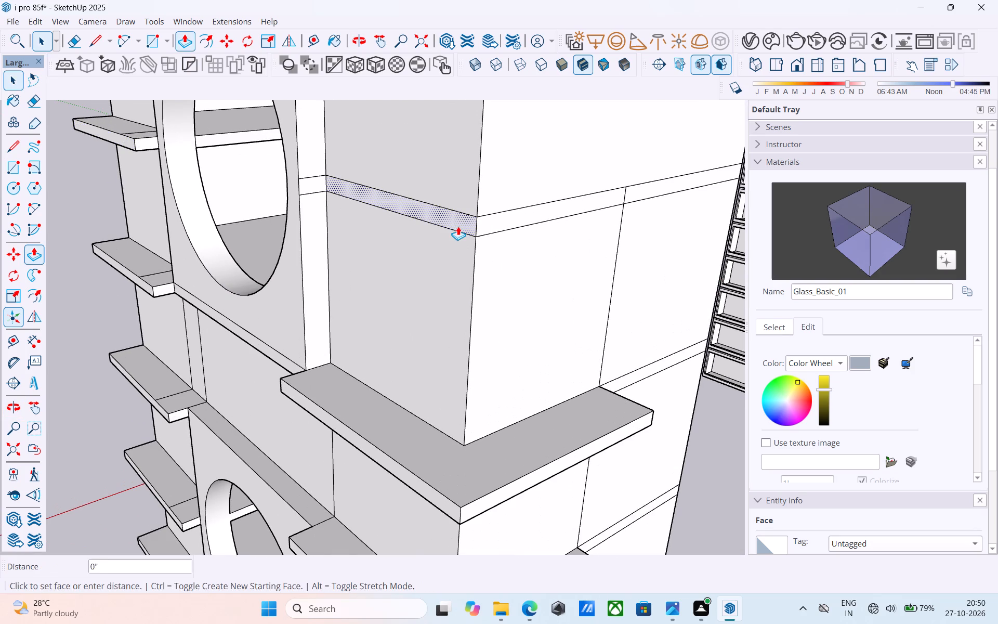
scroll(453, 266, down, 4)
middle_drag(434, 328, 416, 241)
click(418, 321)
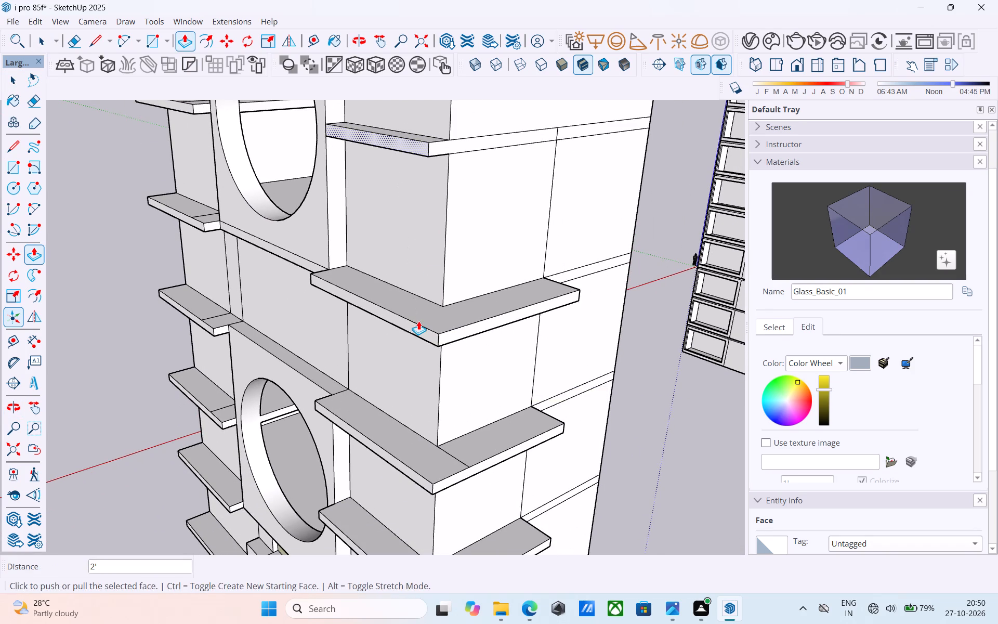
middle_drag(423, 318, 393, 371)
click(382, 215)
click(363, 371)
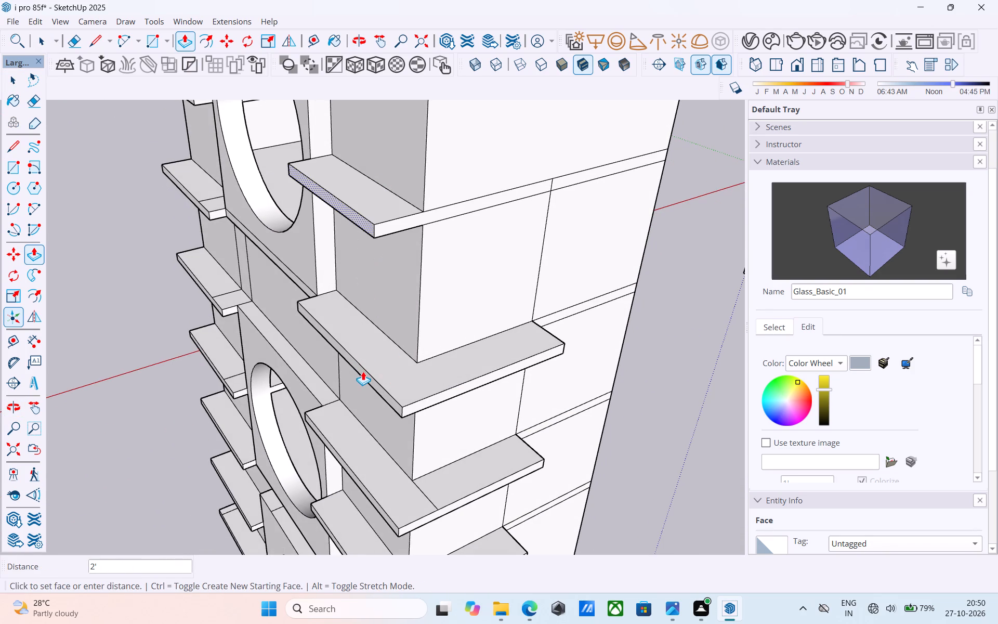
Push/Pull the side face of the right wing's top slab out to align with the side projection of the slab below.
key(space)
click(419, 218)
key(p)
click(419, 218)
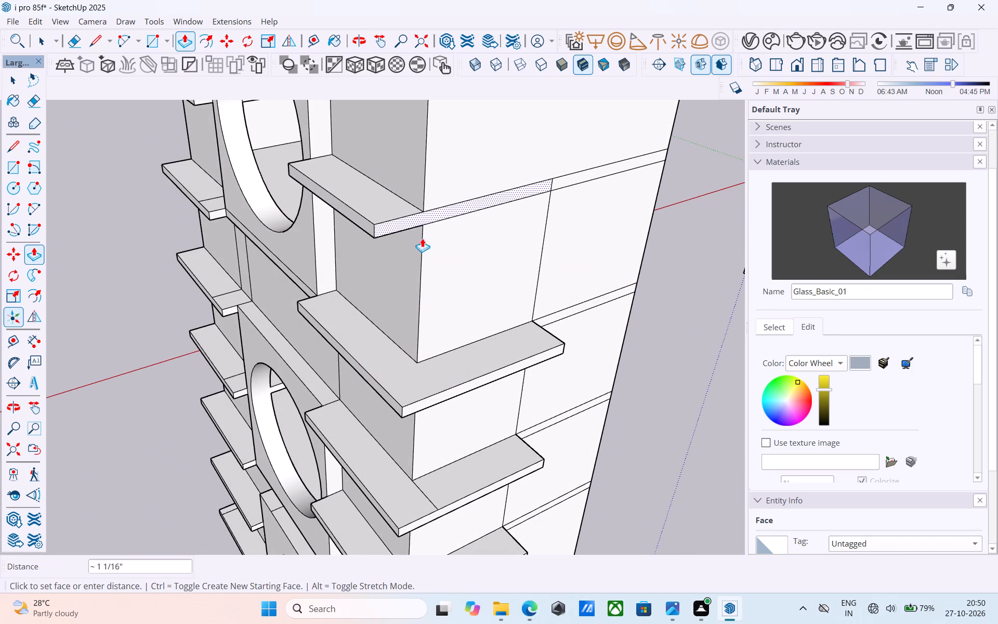
click(449, 386)
Erase the leftover seam line at the front corner of the right wing's top slab.
middle_drag(439, 347, 435, 392)
key(e)
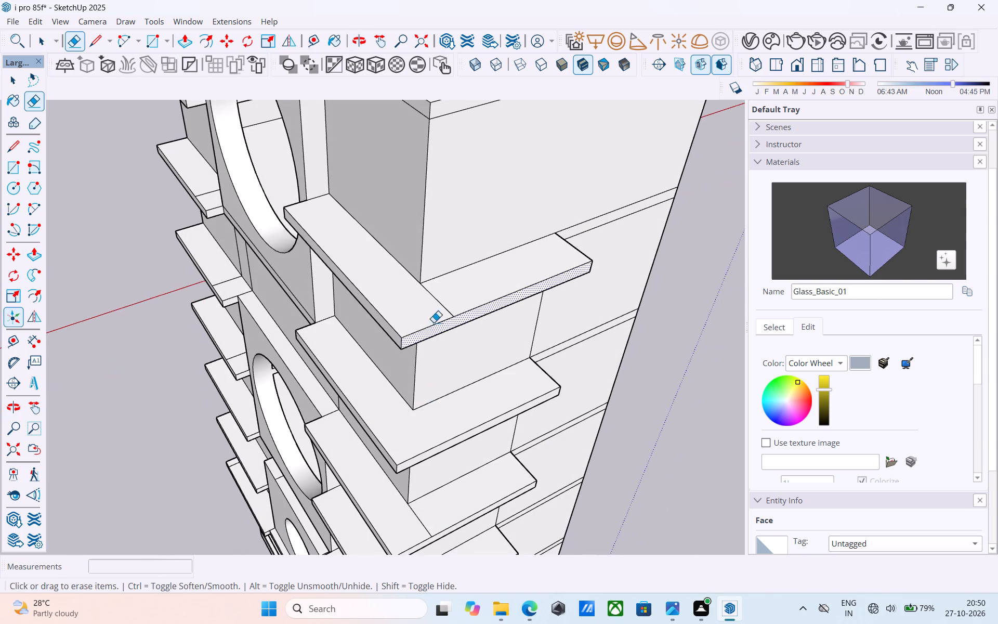
drag(435, 304, 442, 296)
Erase the leftover seam lines crossing the tops of the left wing's projecting slabs.
scroll(442, 293, down, 3)
shift+middle_drag(337, 318, 734, 393)
scroll(422, 288, up, 3)
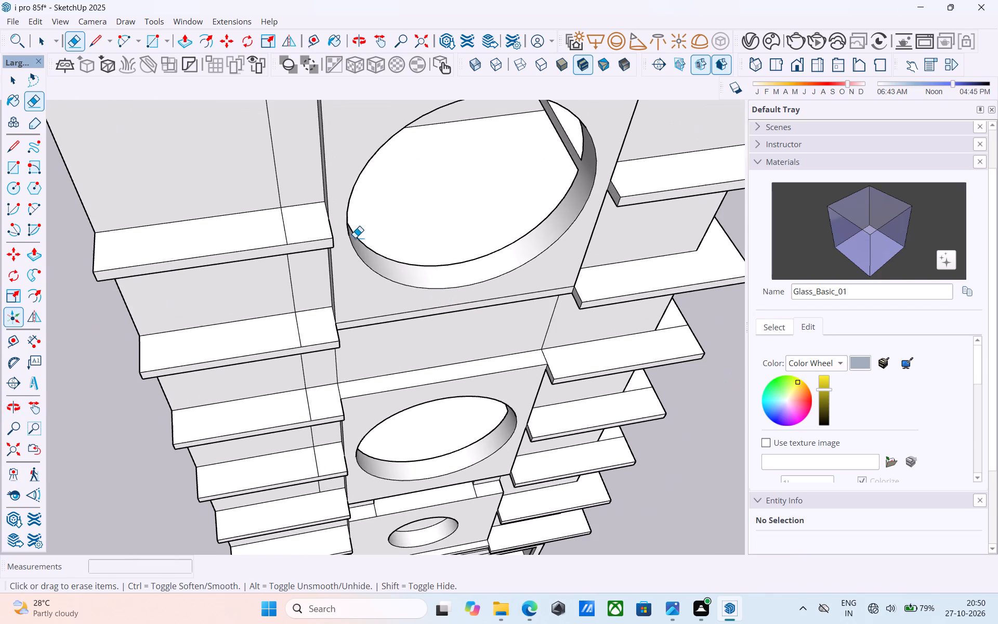
drag(290, 216, 280, 220)
shift+middle_drag(310, 284, 302, 171)
scroll(296, 202, up, 4)
drag(291, 227, 282, 226)
middle_drag(311, 284, 248, 212)
scroll(255, 212, down, 3)
middle_drag(271, 277, 265, 261)
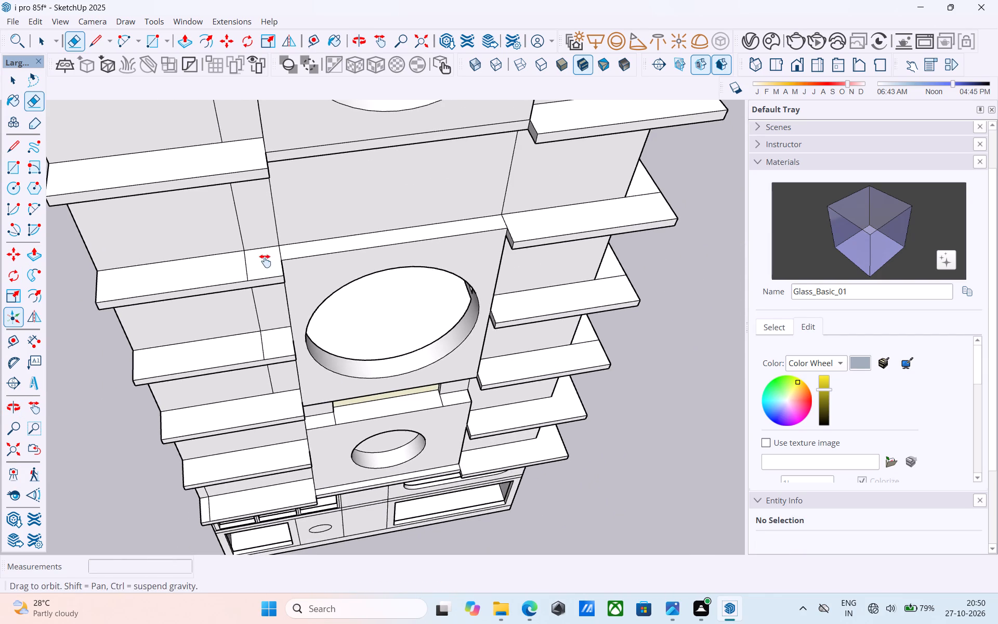
middle_drag(265, 261, 277, 210)
scroll(268, 221, up, 3)
click(250, 198)
drag(270, 307, 265, 309)
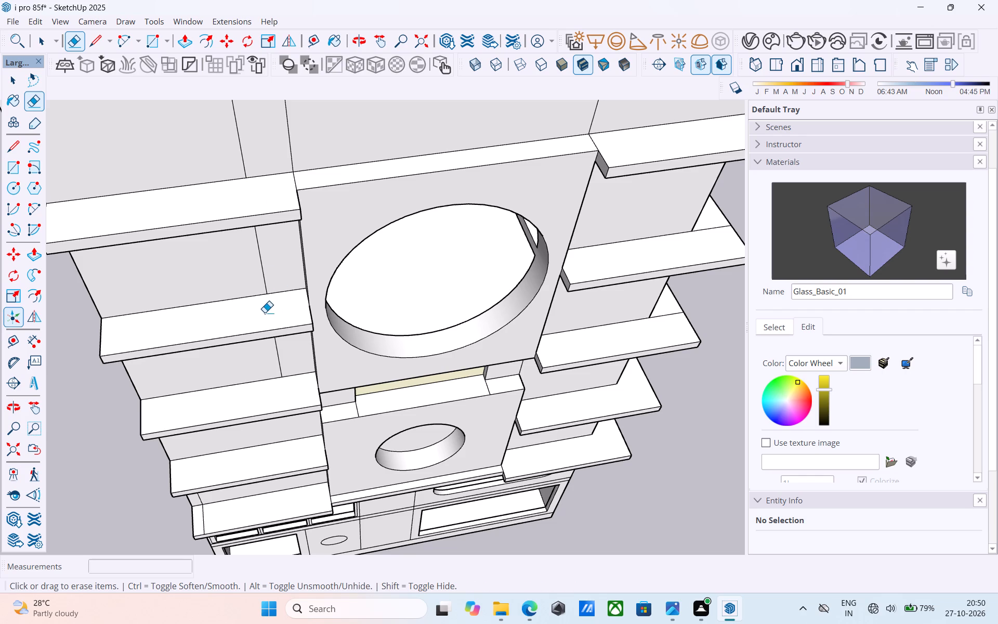
Erase the leftover corner seam line on a lower projecting slab of the right wing.
middle_drag(298, 334, 303, 303)
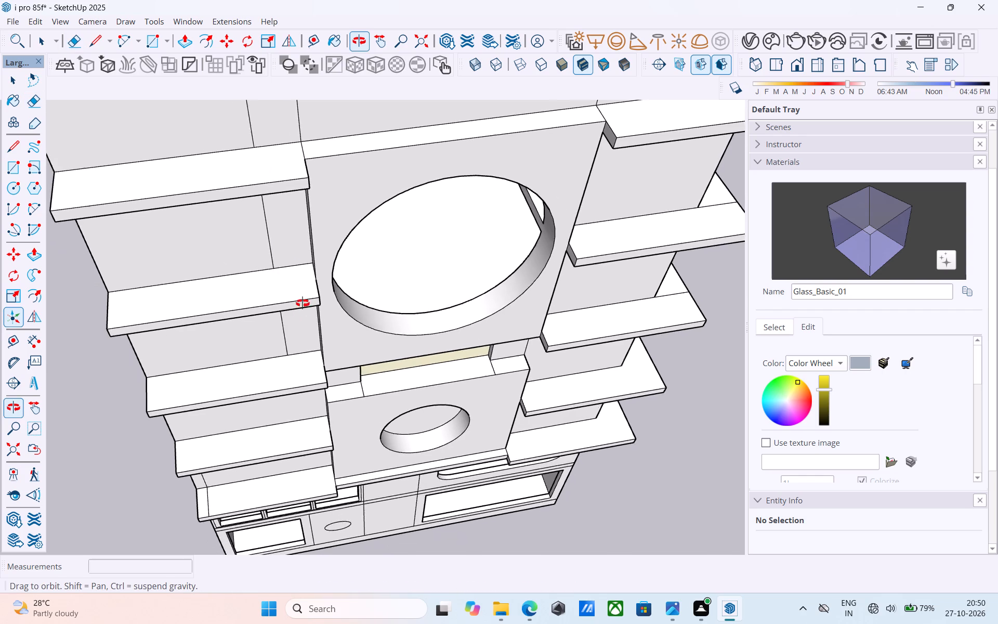
middle_drag(303, 303, 317, 227)
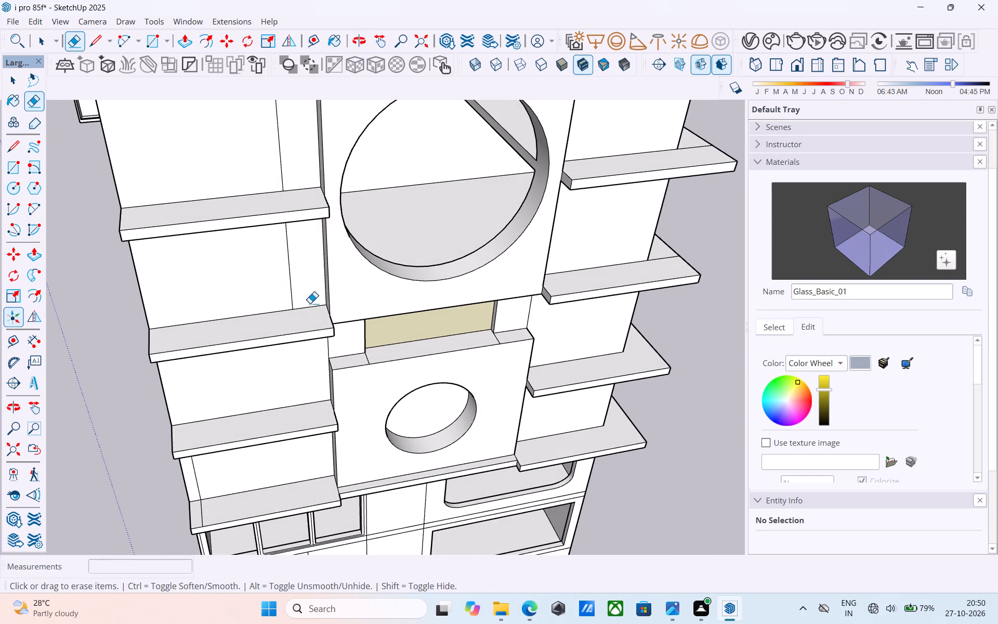
shift+middle_drag(310, 303, 331, 157)
shift+middle_drag(333, 279, 295, 401)
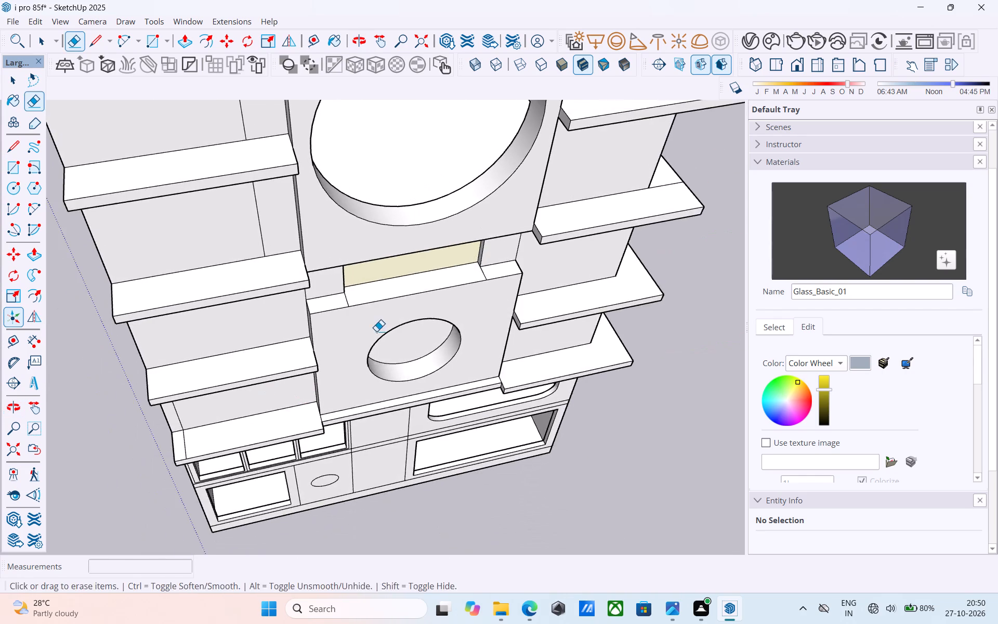
shift+middle_drag(439, 329, 422, 399)
shift+scroll(422, 399, down, 5)
middle_drag(434, 369, 427, 417)
middle_drag(554, 346, 476, 350)
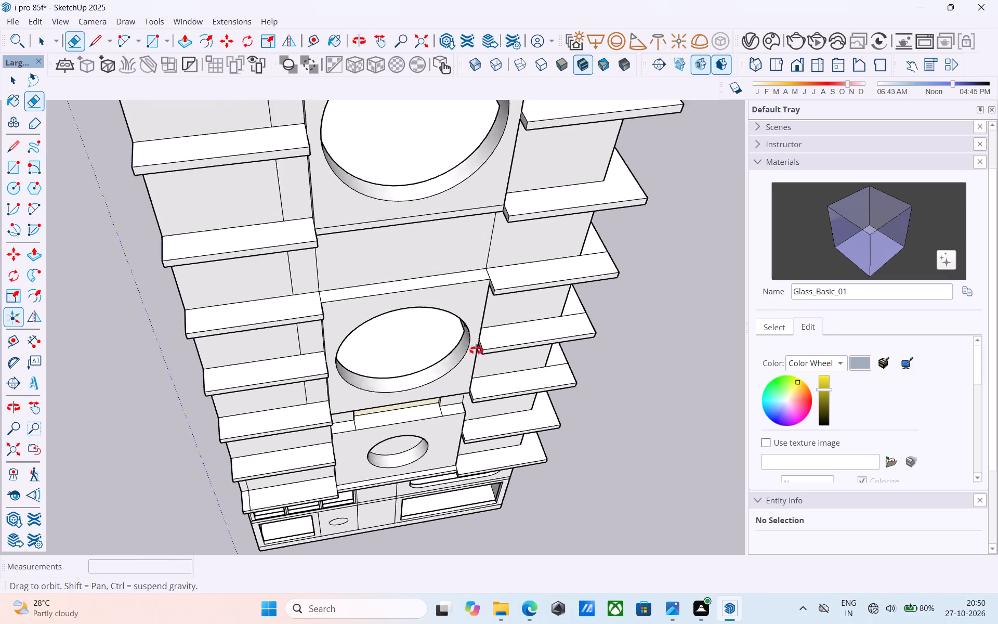
middle_drag(476, 350, 275, 338)
scroll(445, 372, up, 1)
drag(489, 358, 482, 365)
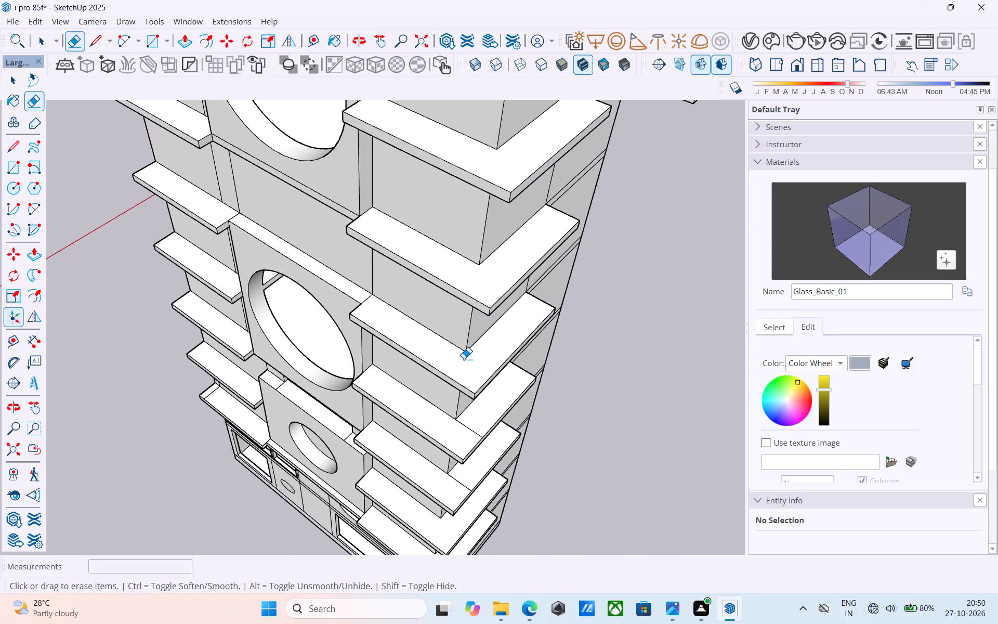
Examine the tower's slabs and facade from the front, side and above for remaining stray lines.
scroll(464, 359, down, 5)
middle_drag(464, 371, 451, 238)
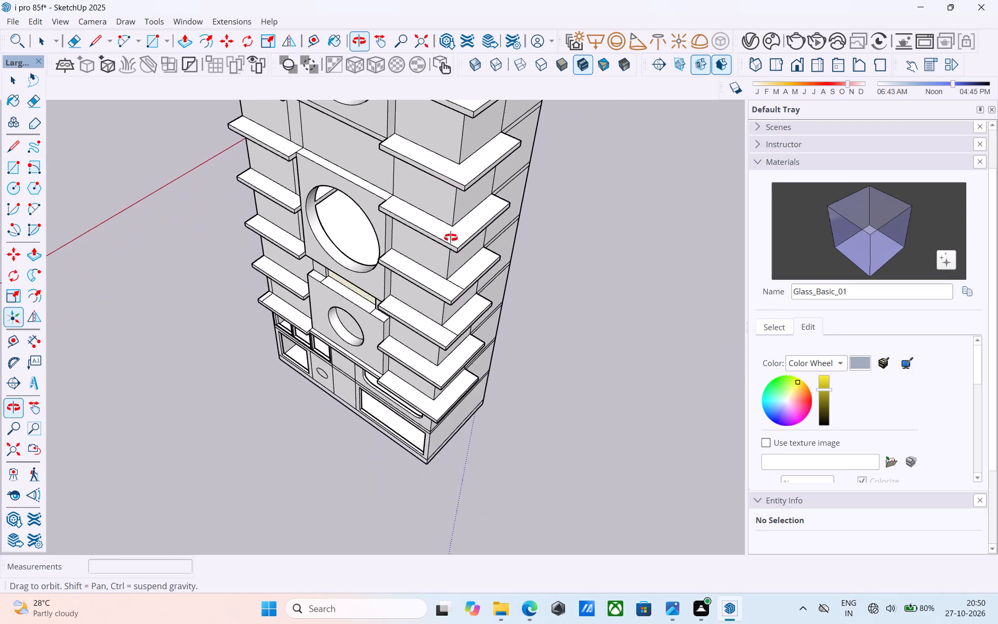
middle_drag(451, 238, 438, 177)
middle_drag(415, 338, 650, 238)
middle_drag(508, 200, 647, 392)
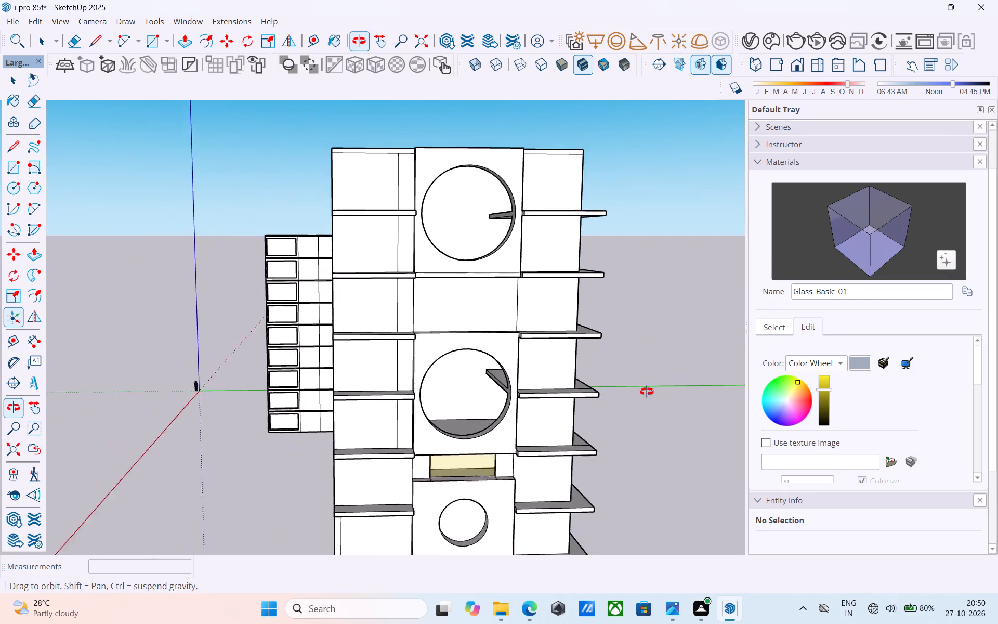
middle_drag(647, 392, 772, 426)
middle_drag(472, 257, 246, 255)
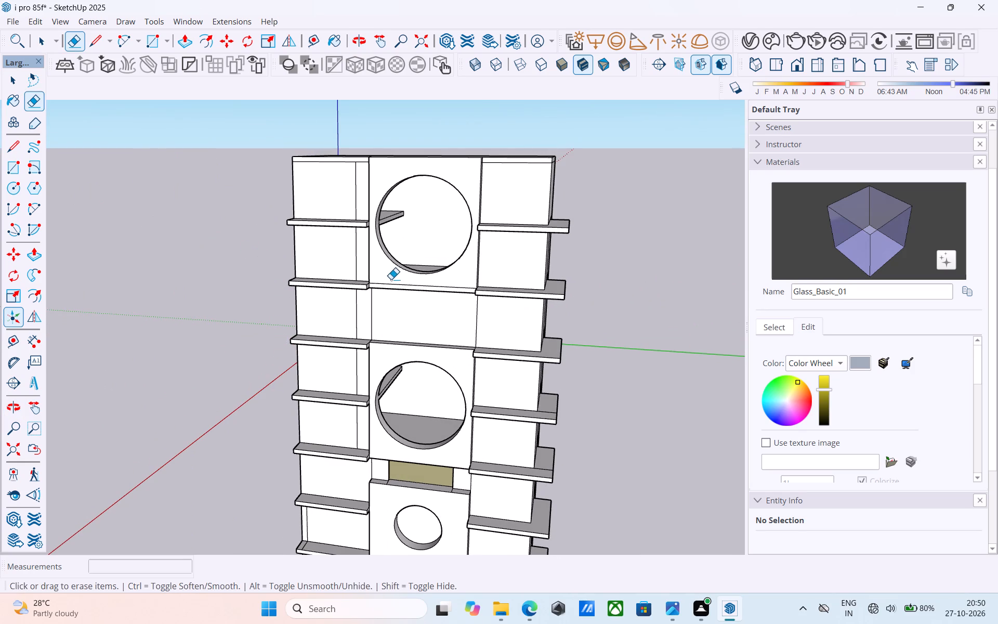
shift+middle_drag(456, 280, 432, 281)
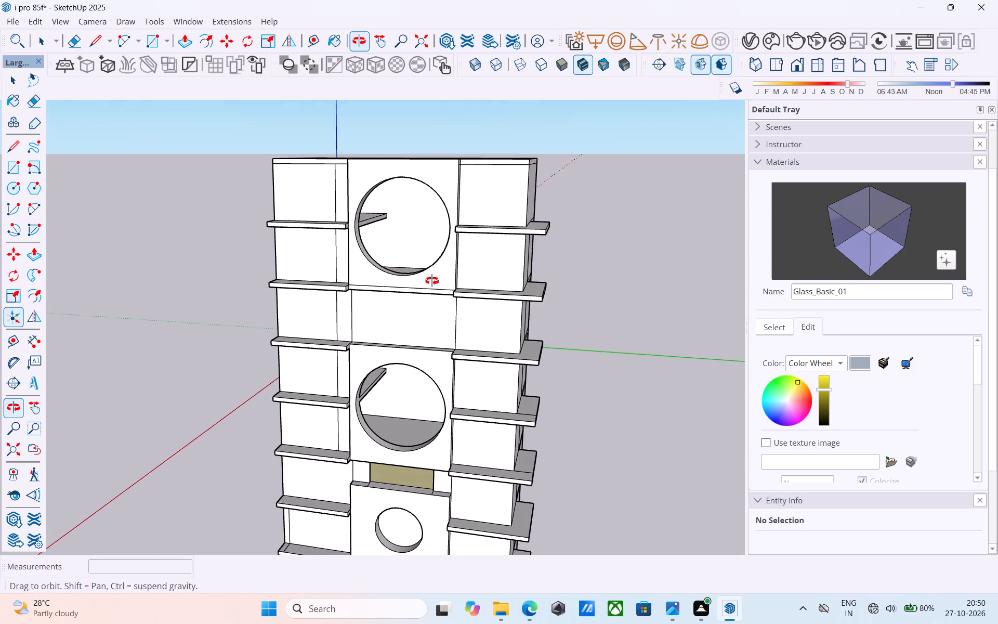
shift+middle_drag(432, 281, 427, 269)
middle_drag(427, 267, 397, 311)
scroll(398, 306, down, 1)
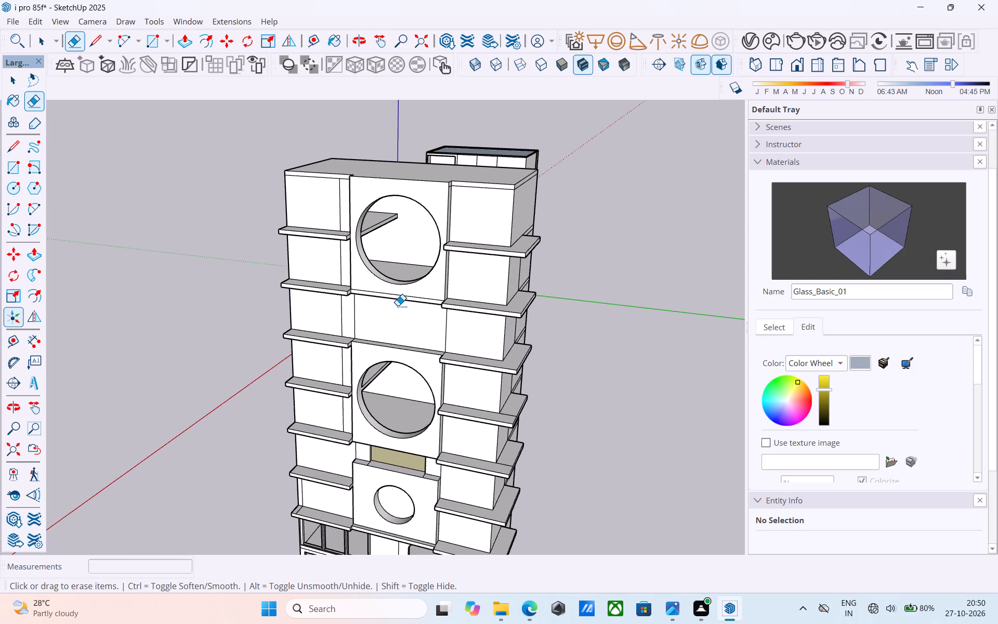
scroll(398, 306, down, 5)
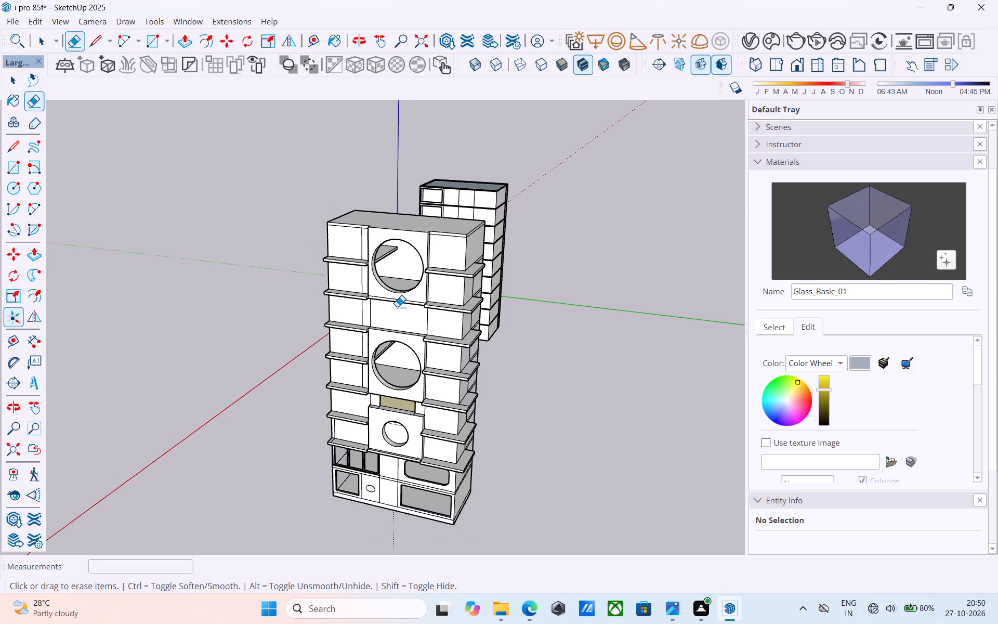
scroll(397, 307, down, 2)
Erase the stray vertical lines on the left wing's wall panels between the projecting slabs, working down from the top floor.
middle_drag(386, 335, 491, 292)
scroll(378, 270, up, 12)
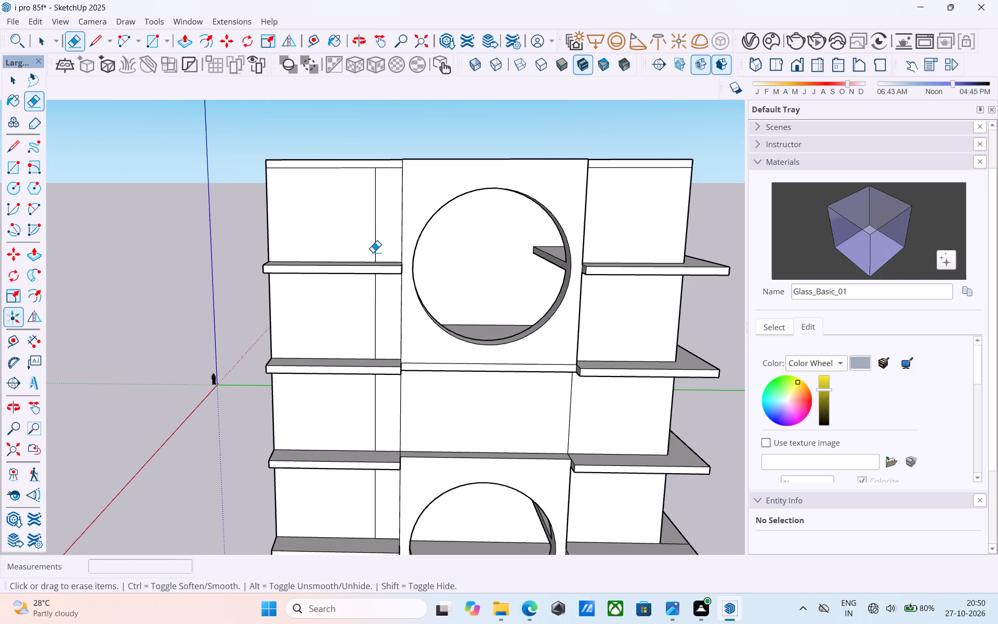
scroll(373, 248, up, 4)
click(376, 239)
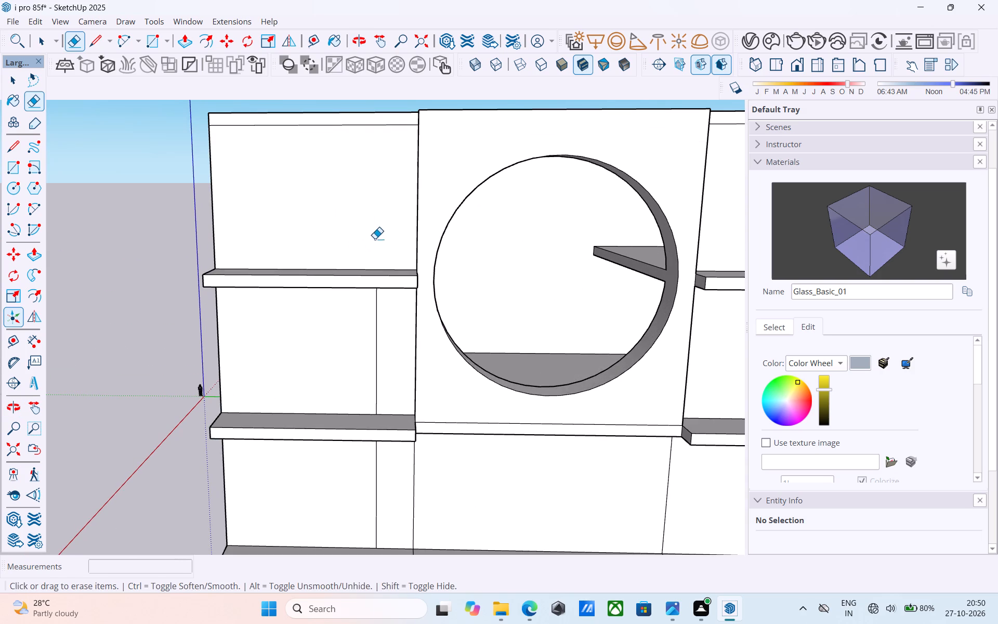
scroll(373, 236, down, 6)
shift+middle_drag(376, 301, 368, 258)
drag(373, 261, 367, 261)
middle_drag(372, 280, 357, 228)
click(353, 281)
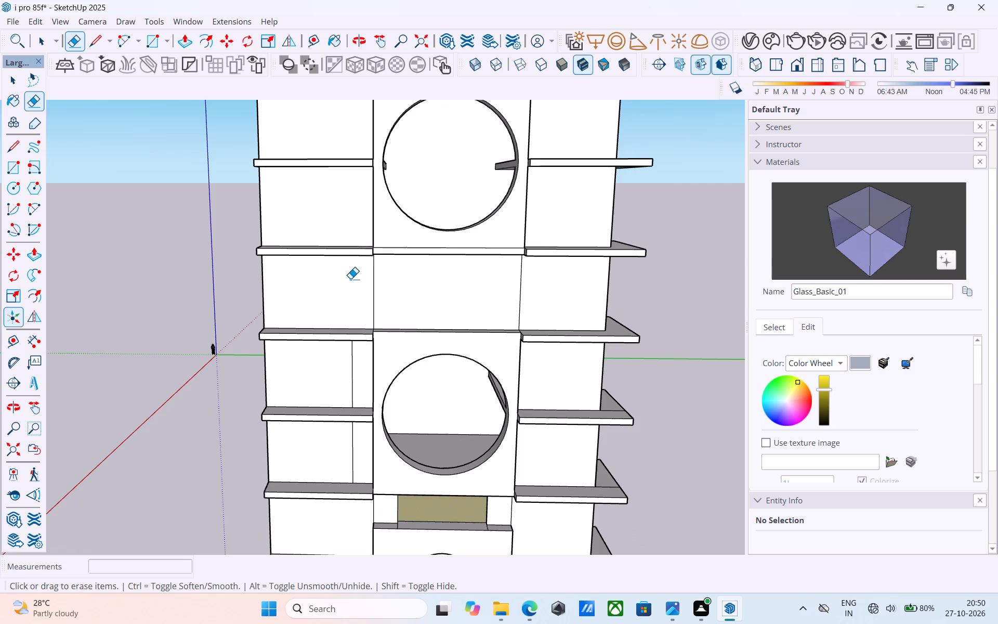
middle_drag(359, 292, 337, 204)
shift+scroll(337, 204, up, 1)
click(336, 280)
drag(338, 295, 328, 296)
middle_drag(329, 299, 314, 230)
drag(323, 296, 311, 299)
Examine the cleaned facade from both sides and below, including the blank panel between the two large circular openings.
middle_drag(363, 298, 409, 291)
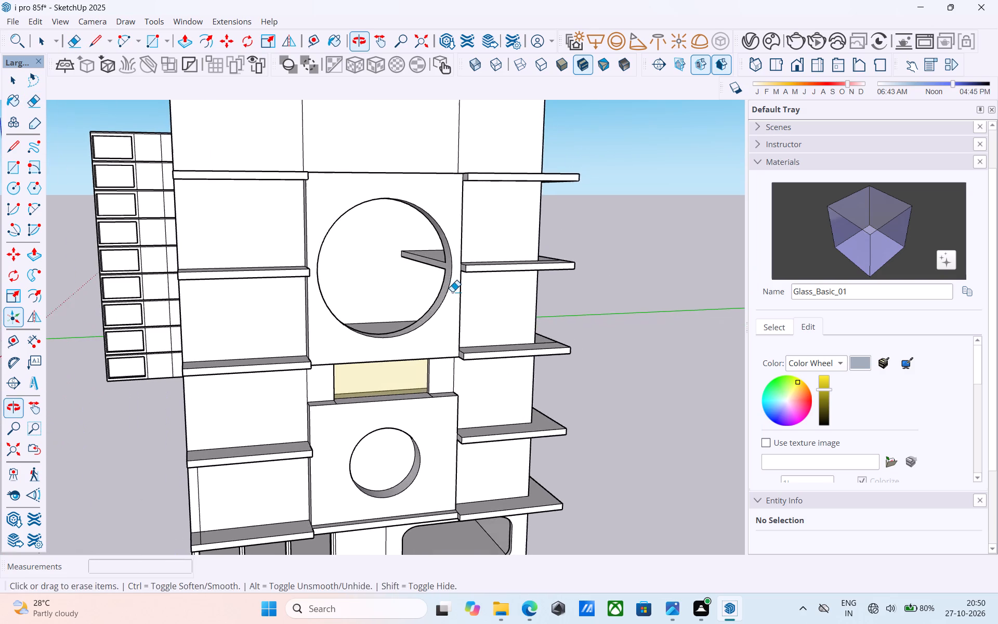
middle_drag(452, 290, 281, 376)
scroll(360, 282, down, 3)
shift+middle_drag(359, 281, 372, 288)
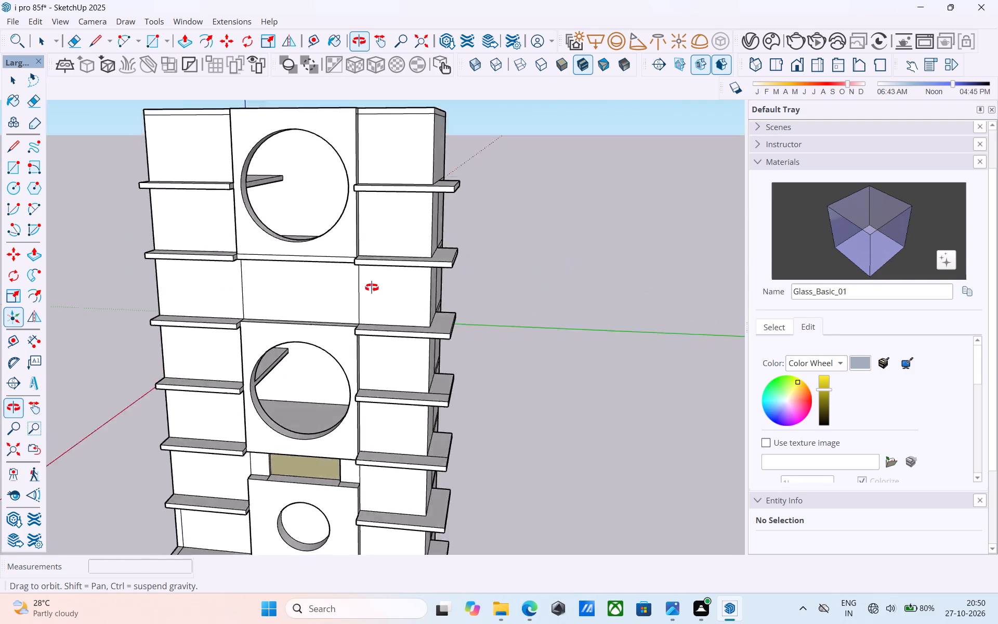
shift+middle_drag(372, 288, 203, 390)
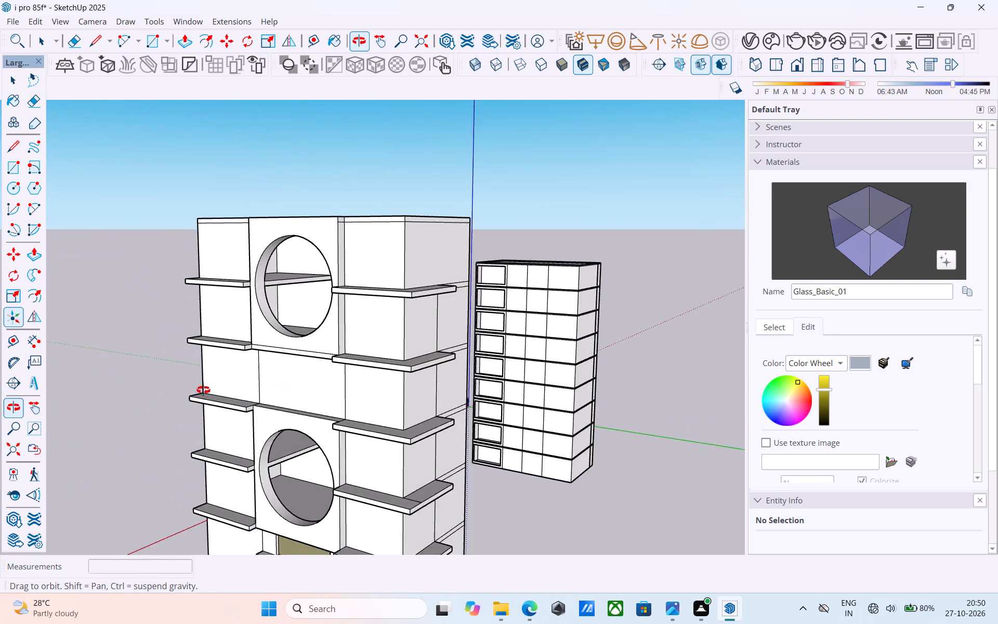
shift+middle_drag(203, 390, 431, 145)
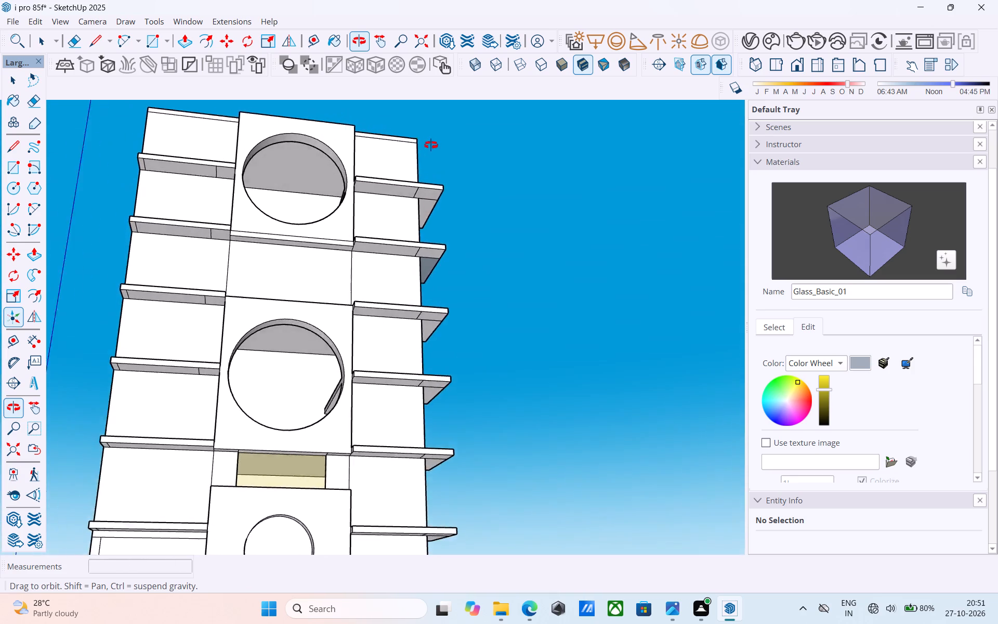
shift+middle_drag(431, 145, 426, 238)
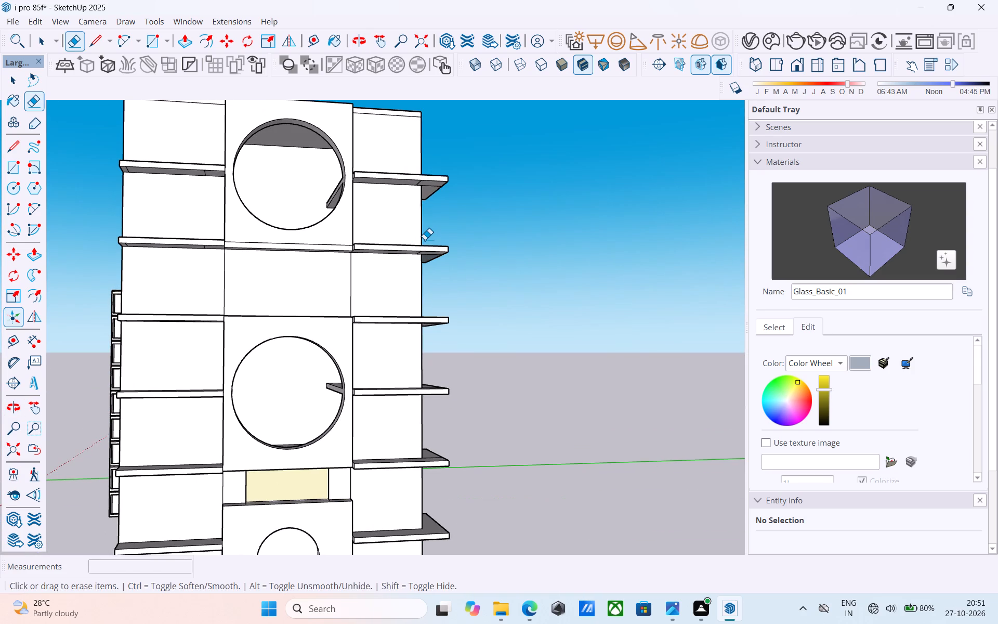
scroll(424, 240, down, 2)
middle_drag(424, 240, 422, 247)
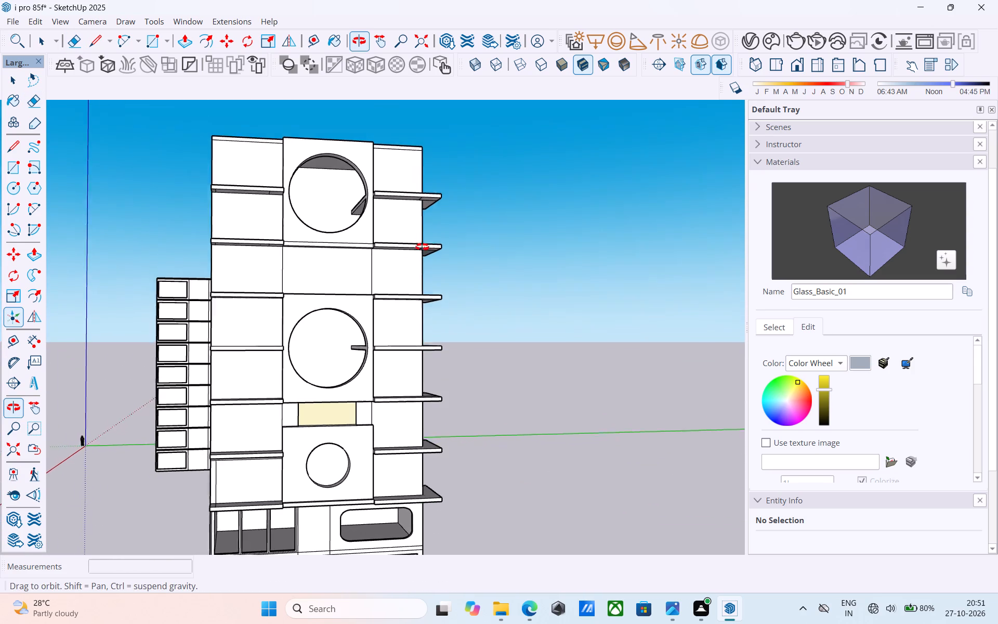
middle_drag(422, 247, 424, 308)
scroll(289, 268, up, 4)
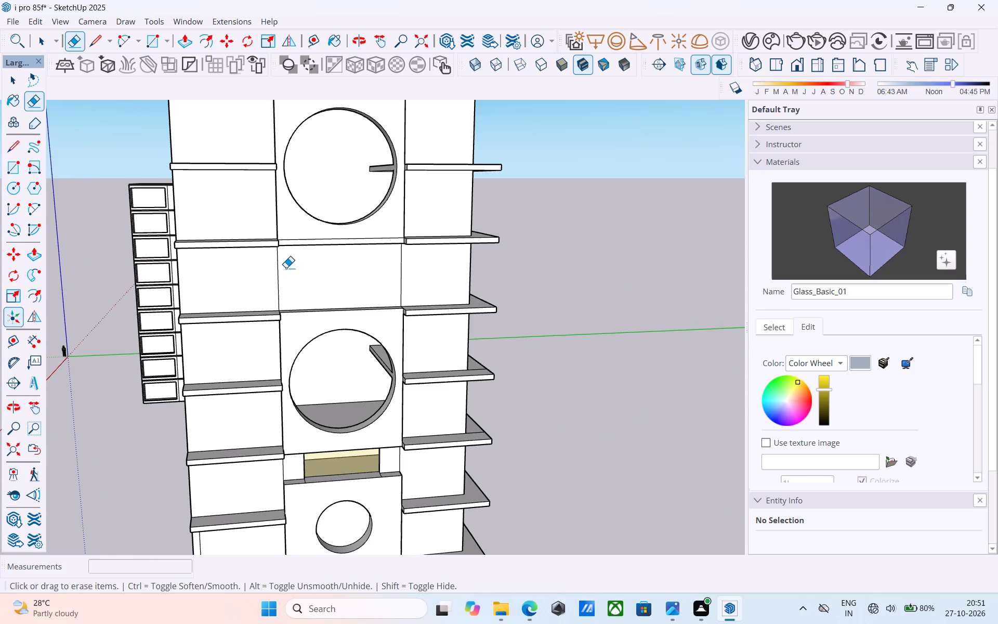
scroll(286, 268, down, 4)
middle_drag(284, 268, 284, 242)
scroll(280, 246, up, 4)
middle_drag(274, 249, 253, 245)
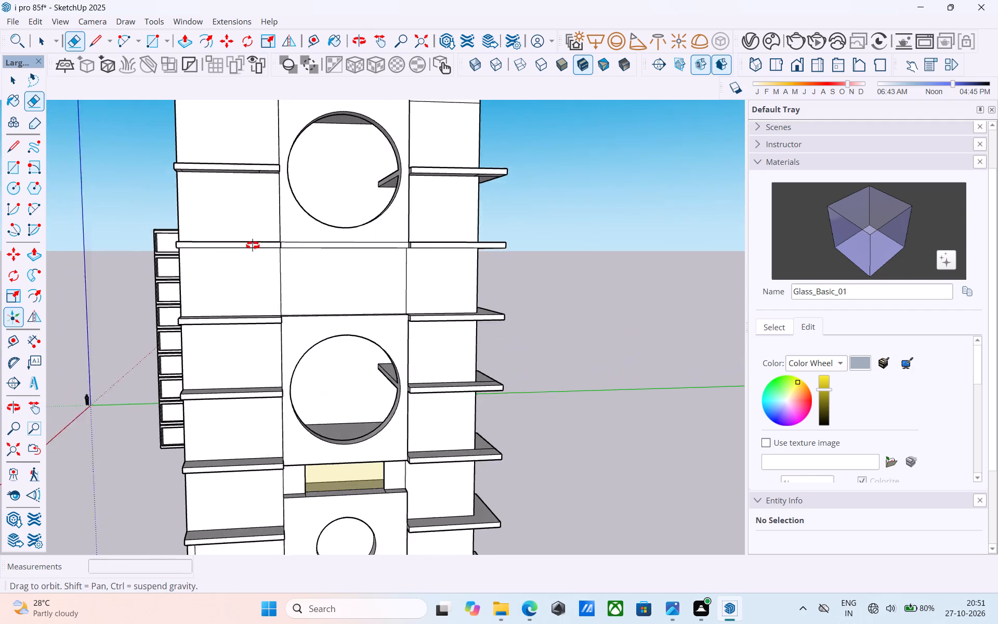
middle_drag(253, 245, 141, 257)
middle_drag(325, 290, 429, 259)
scroll(339, 301, up, 4)
key(space)
scroll(309, 286, up, 1)
middle_drag(307, 285, 301, 277)
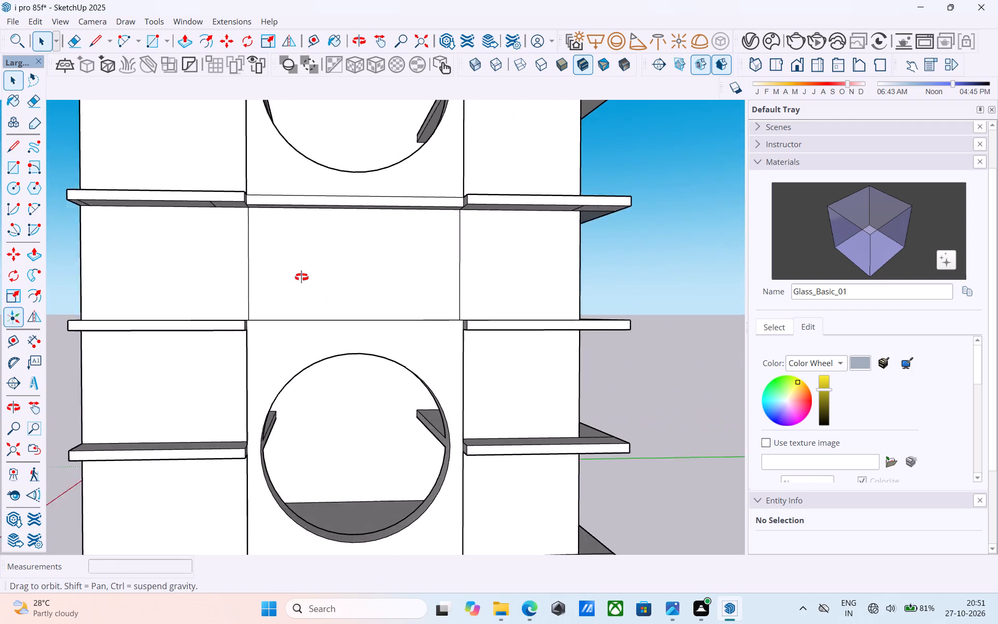
Copy the left vertical edge of the blank panel between the two large circular openings 4' inward along the wall.
middle_drag(301, 277, 301, 275)
scroll(253, 263, up, 3)
click(247, 258)
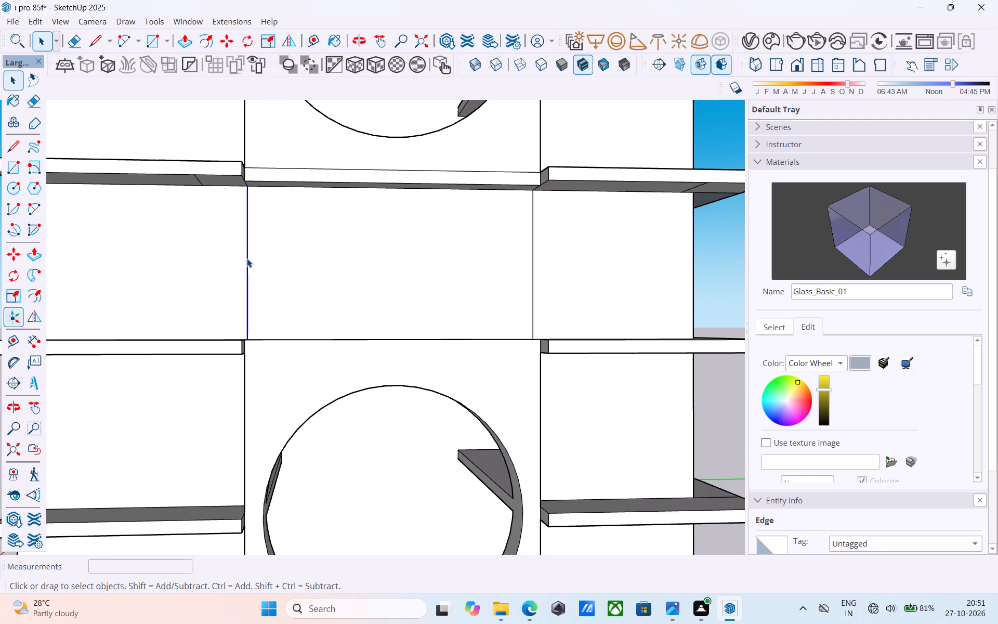
key(m)
middle_drag(239, 284, 238, 316)
scroll(233, 329, up, 4)
middle_drag(241, 341, 251, 387)
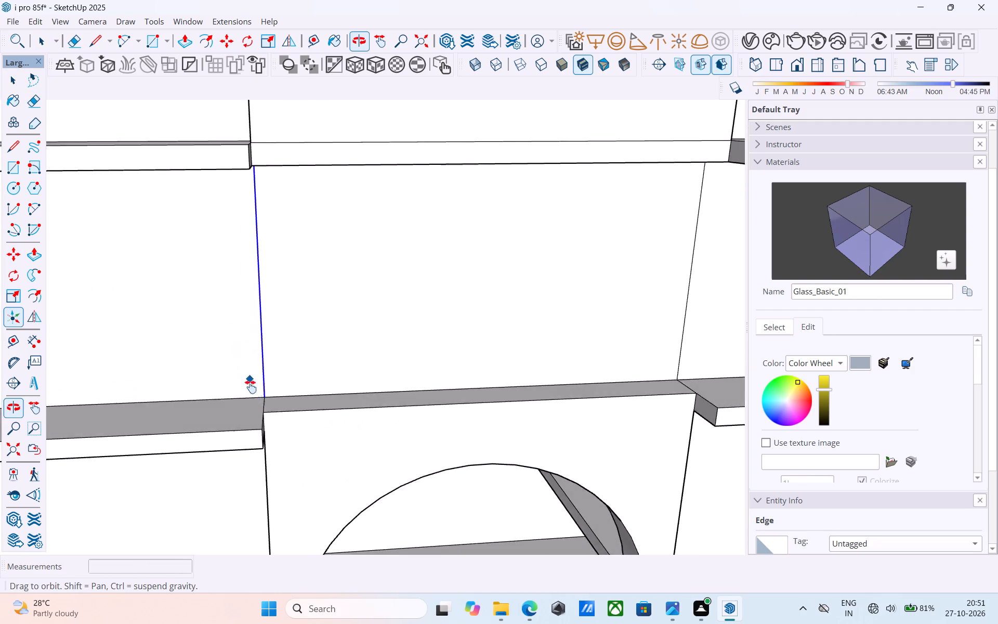
middle_drag(251, 387, 200, 320)
scroll(202, 322, up, 4)
click(208, 325)
scroll(320, 317, down, 2)
shift+middle_drag(309, 313, 292, 313)
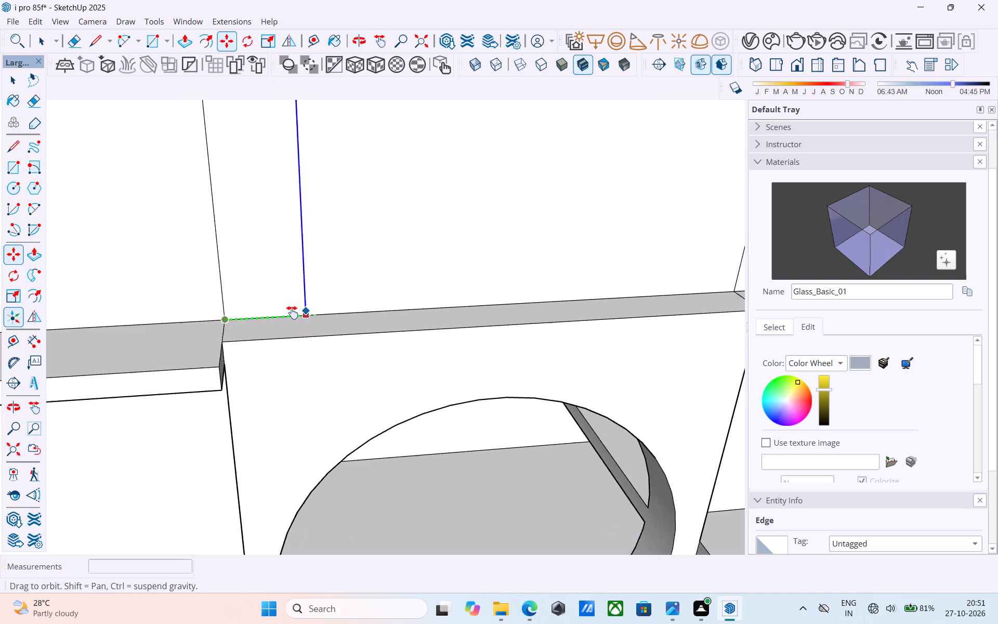
shift+middle_drag(292, 313, 248, 269)
scroll(247, 268, down, 4)
shift+middle_drag(247, 274, 231, 379)
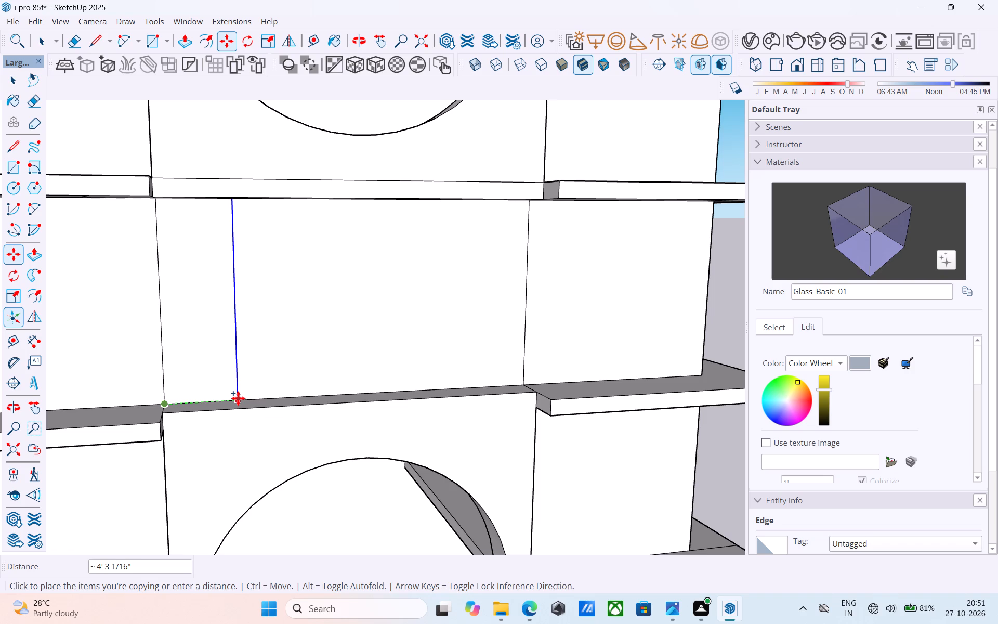
text(4')
key(Return)
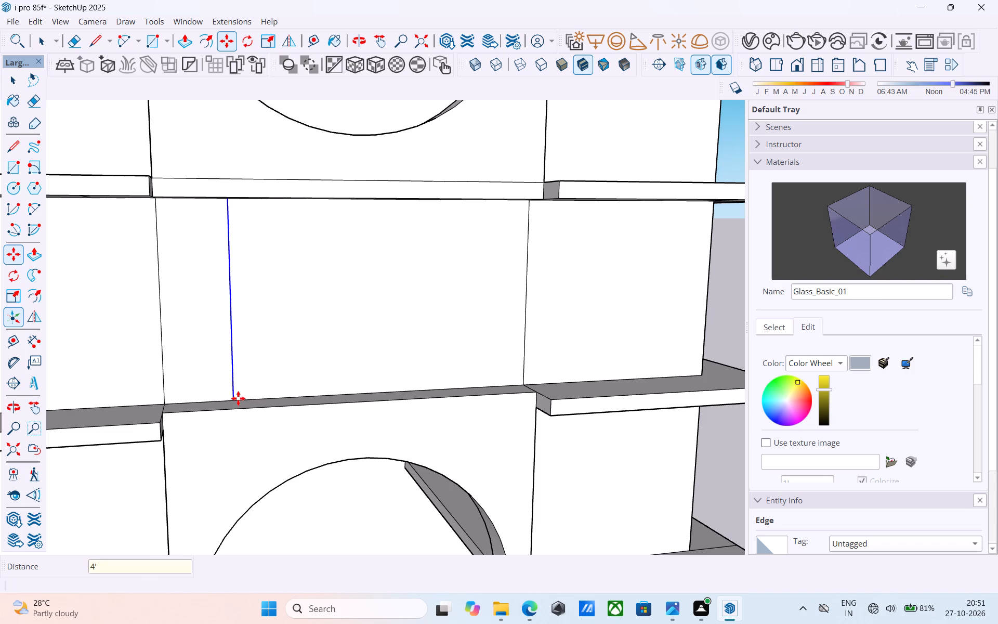
key(space)
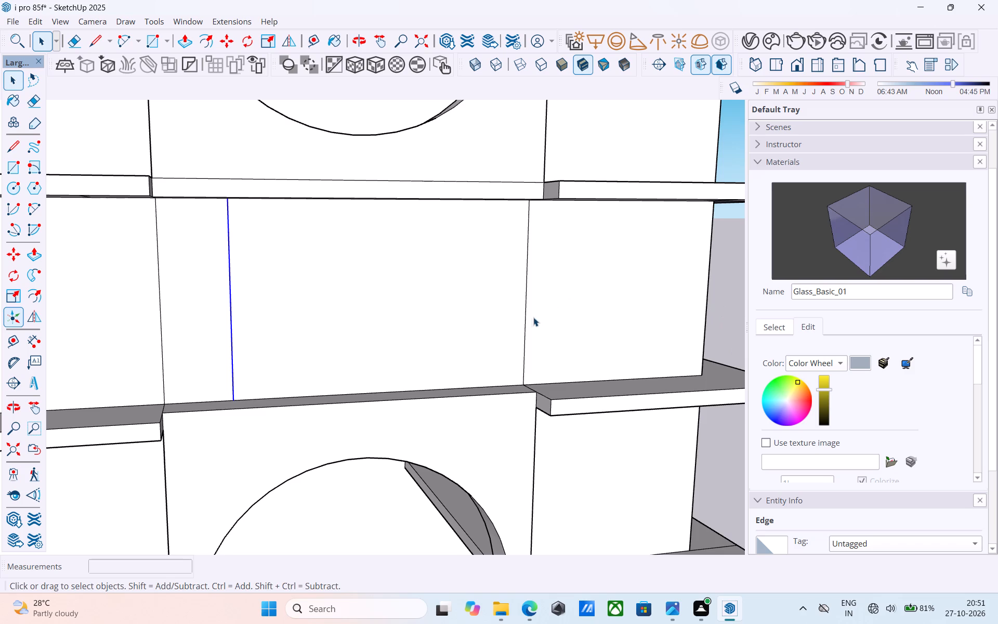
Copy the right vertical edge of the same blank panel 4' inward towards the panel's centre.
middle_drag(524, 324, 415, 380)
scroll(545, 450, up, 3)
click(482, 376)
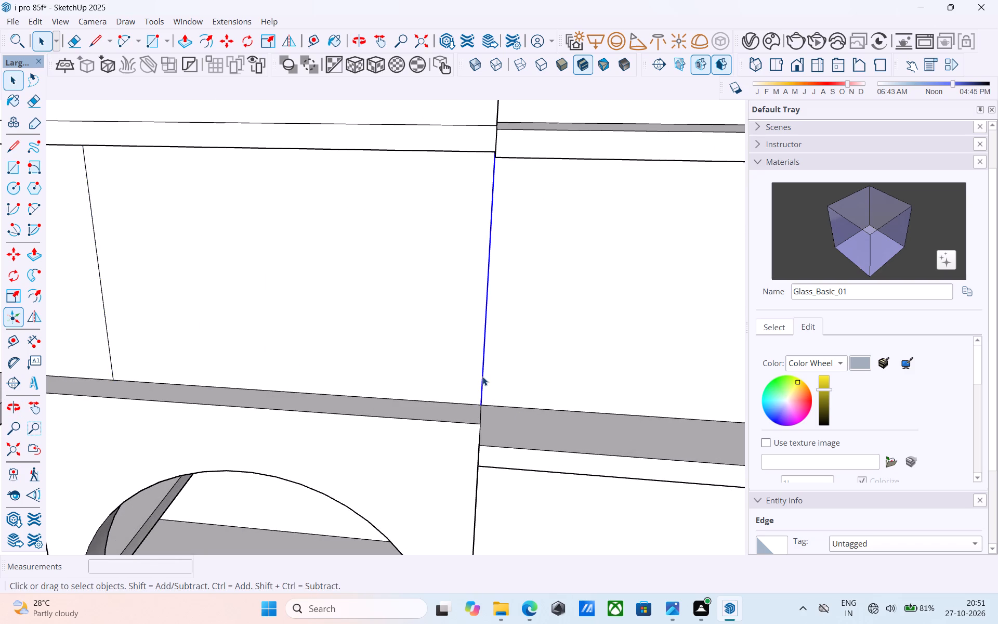
scroll(482, 376, down, 4)
middle_drag(482, 376, 484, 406)
key(m)
scroll(484, 409, up, 3)
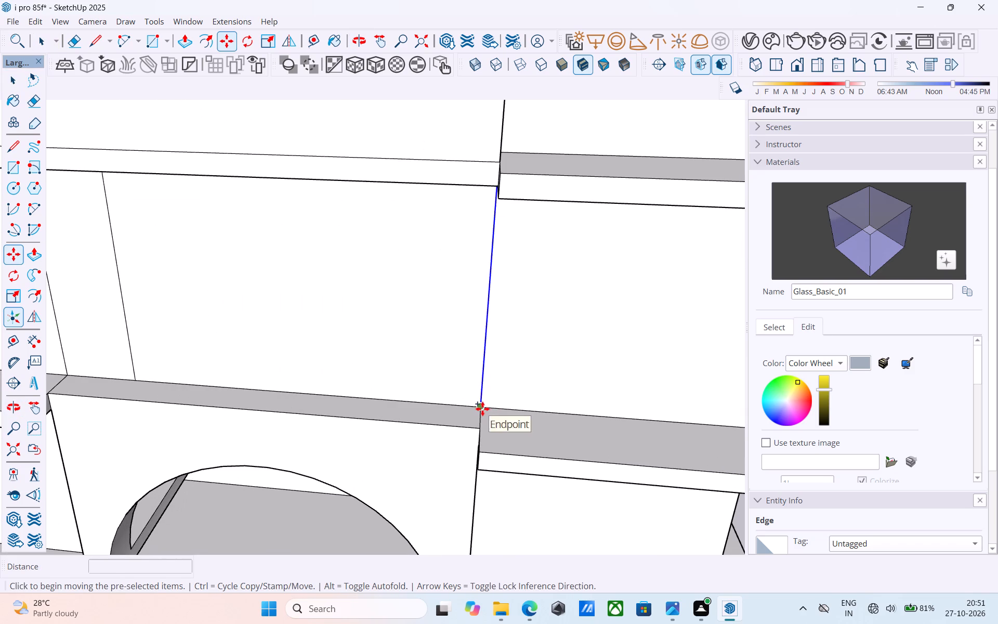
click(482, 409)
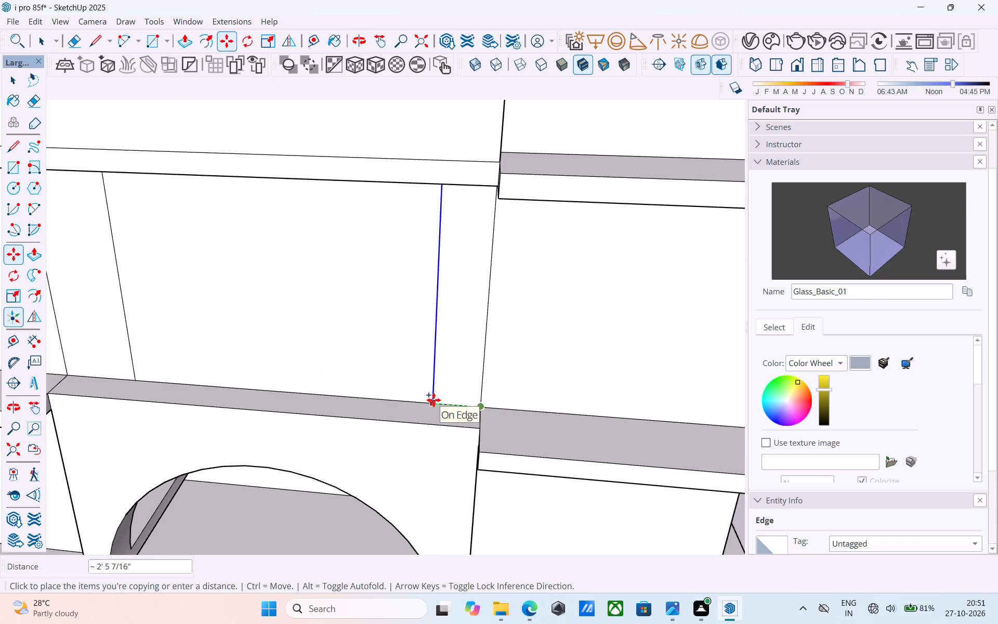
key(1)
key(BackSpace)
text(4')
key(Return)
scroll(443, 393, down, 4)
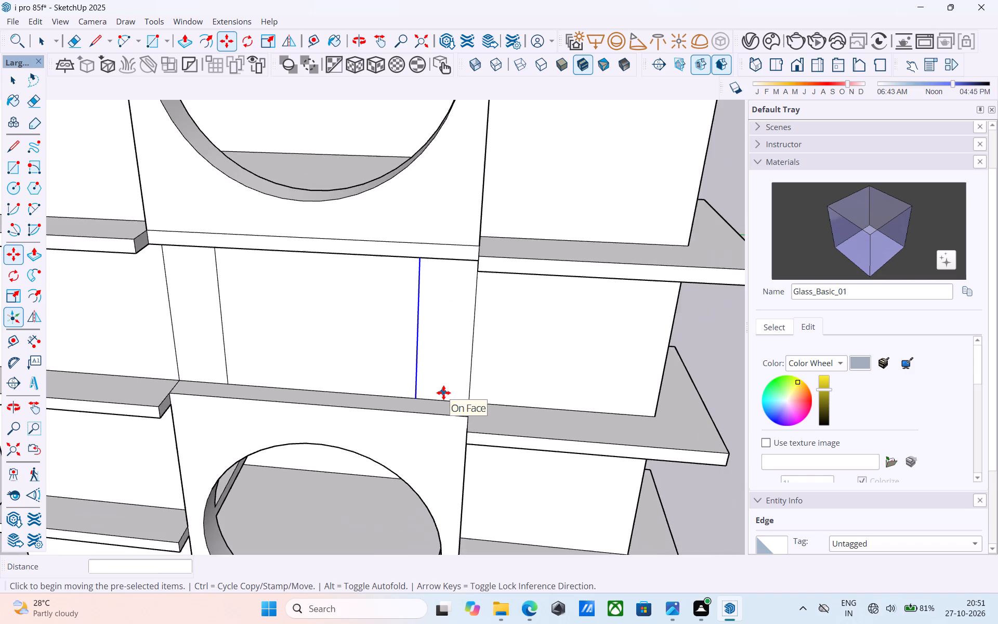
scroll(443, 393, down, 7)
middle_drag(445, 393, 511, 368)
scroll(357, 327, up, 3)
key(space)
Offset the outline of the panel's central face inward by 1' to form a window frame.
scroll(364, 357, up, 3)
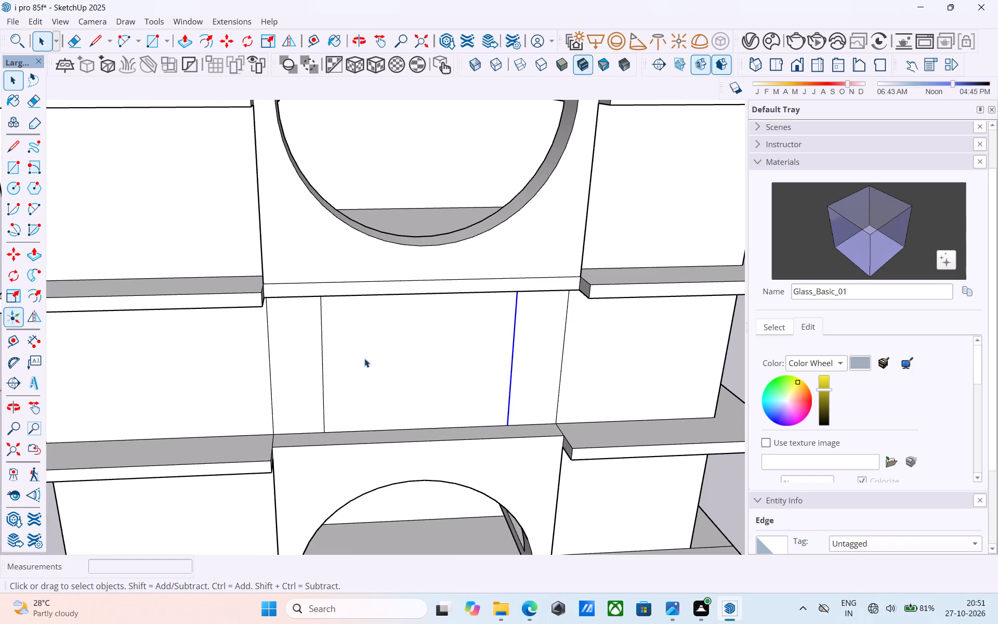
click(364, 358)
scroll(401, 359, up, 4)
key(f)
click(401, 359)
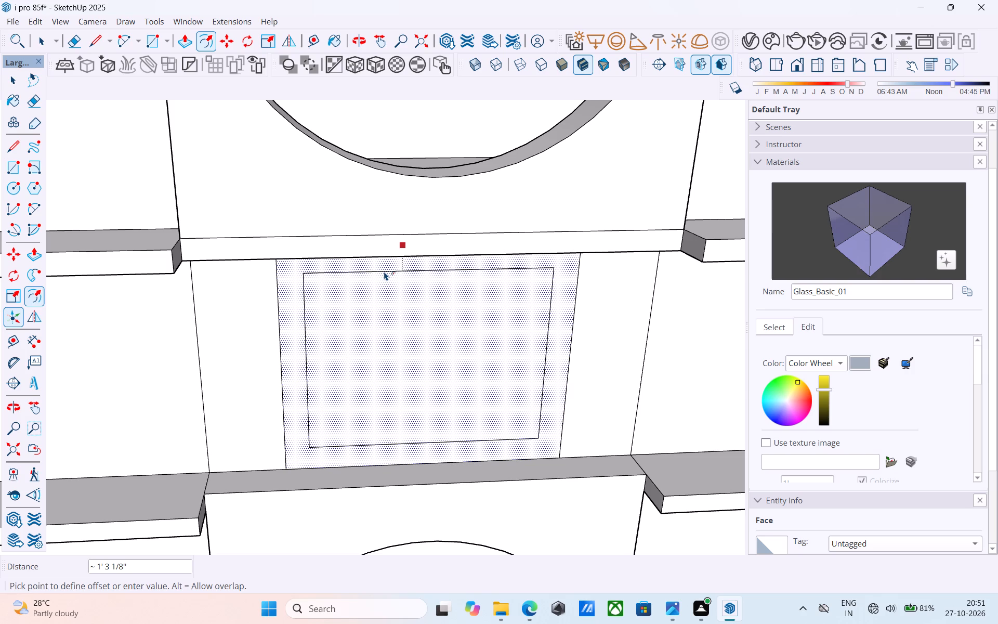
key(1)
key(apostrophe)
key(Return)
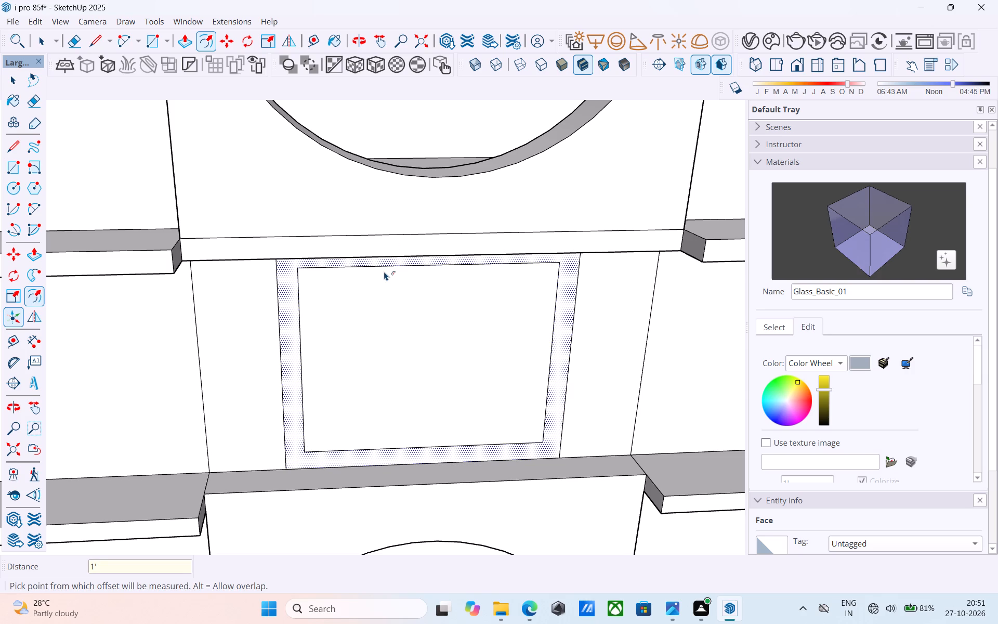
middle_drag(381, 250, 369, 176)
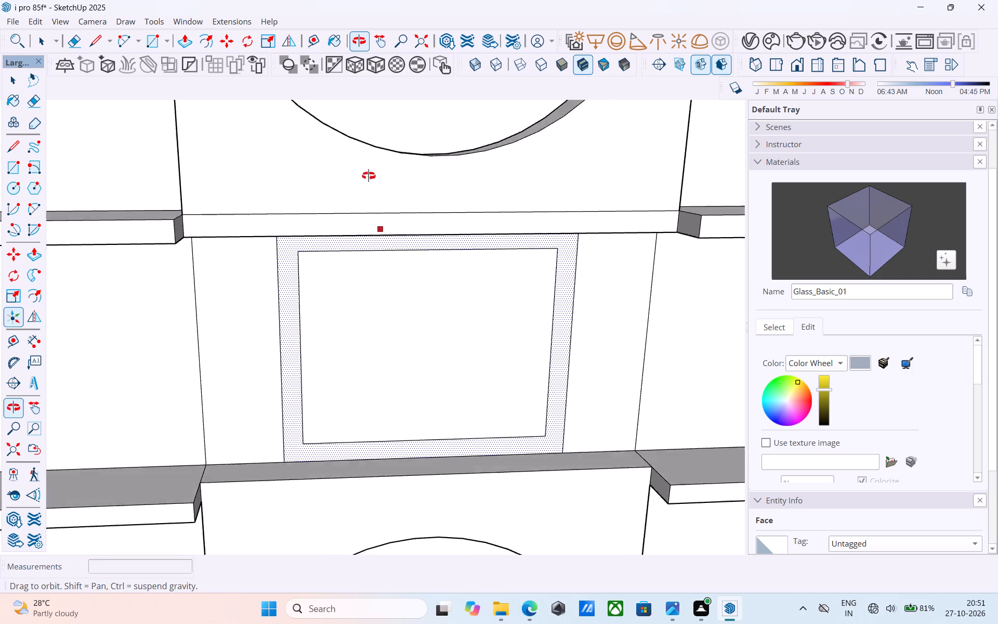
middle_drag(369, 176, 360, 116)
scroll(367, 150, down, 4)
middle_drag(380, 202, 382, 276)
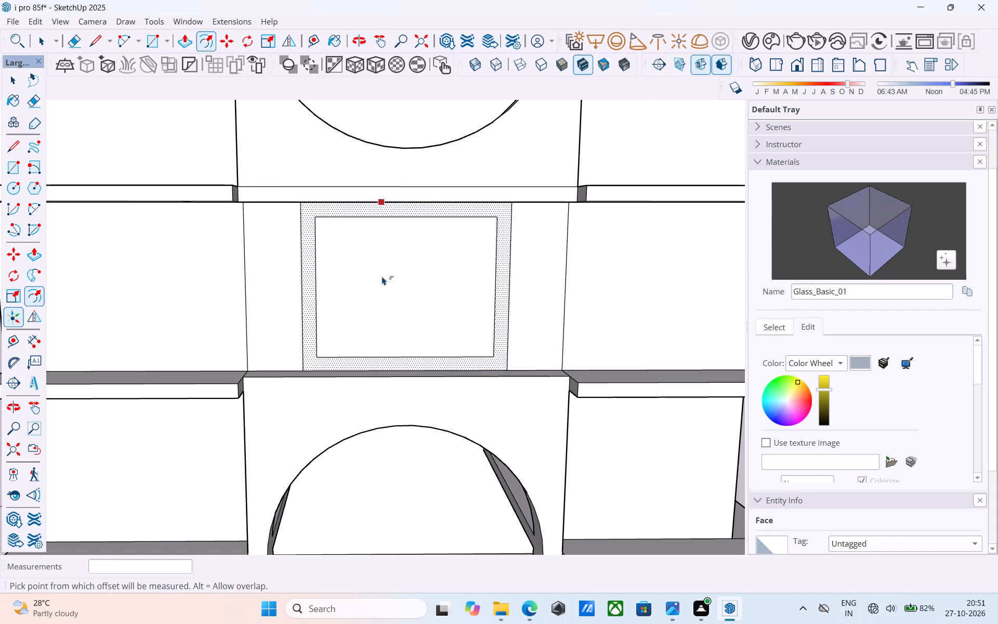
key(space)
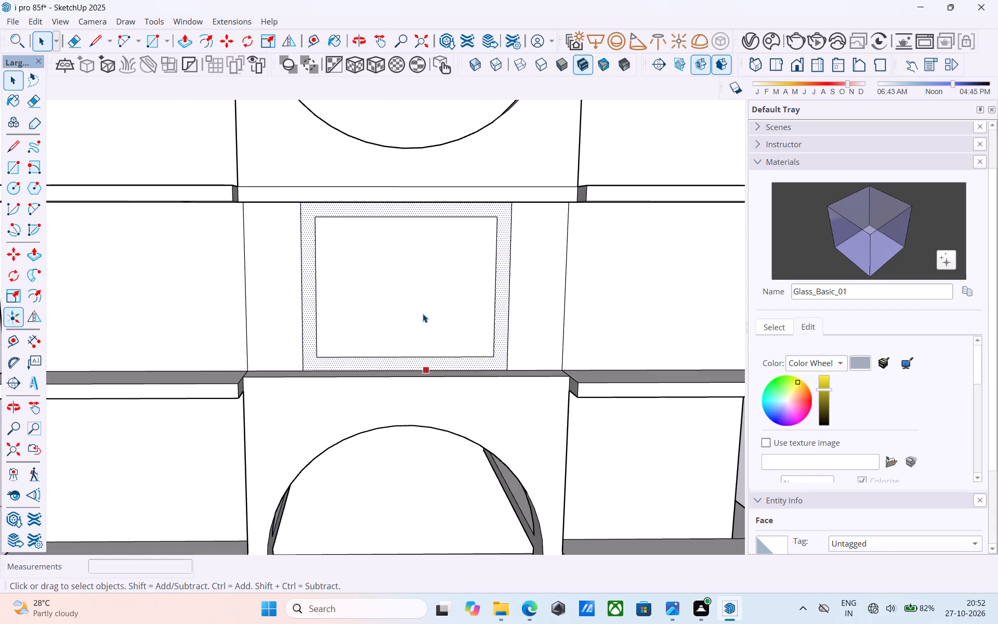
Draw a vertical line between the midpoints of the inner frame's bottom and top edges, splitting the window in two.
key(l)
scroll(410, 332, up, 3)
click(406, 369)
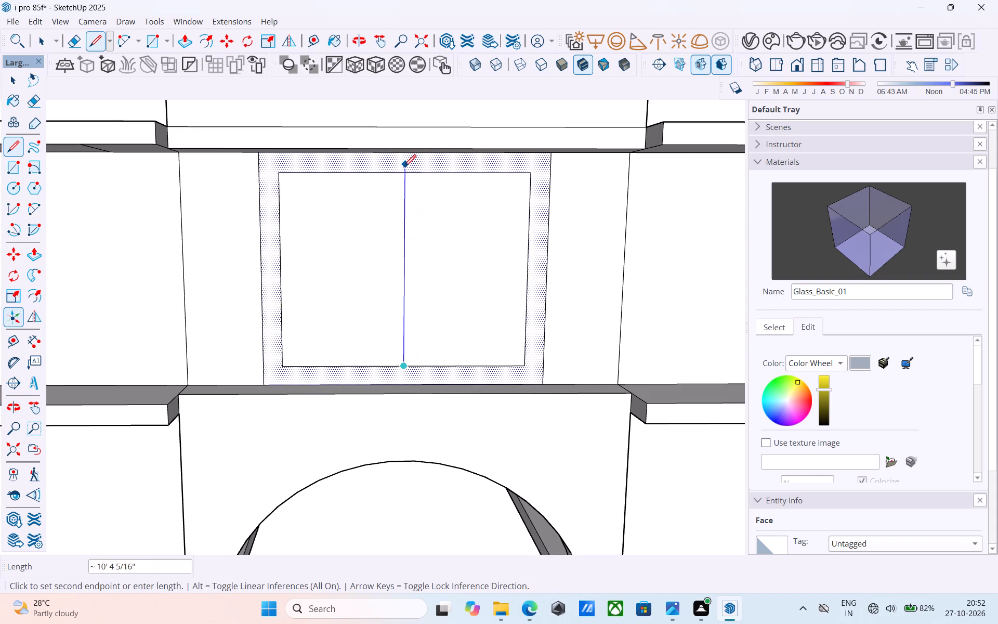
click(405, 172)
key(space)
Examine the two-pane window's proportions on the whole tower from the front, the side and a distance.
scroll(401, 193, down, 3)
shift+middle_drag(400, 195, 403, 227)
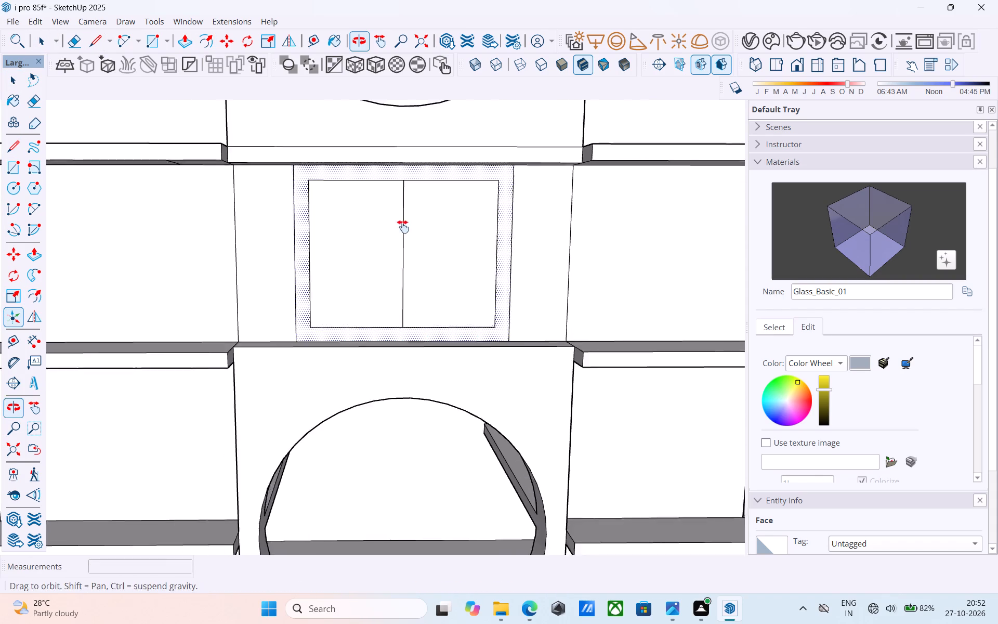
shift+middle_drag(403, 227, 410, 252)
scroll(410, 246, down, 4)
middle_drag(410, 245, 427, 311)
shift+scroll(410, 245, down, 1)
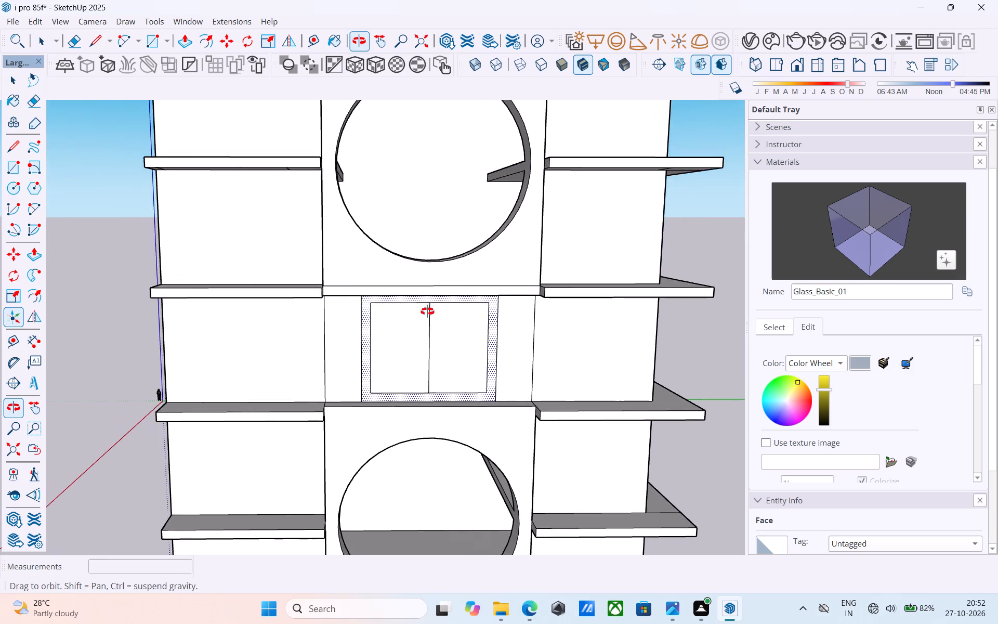
middle_drag(427, 311, 438, 382)
shift+middle_drag(438, 384, 421, 322)
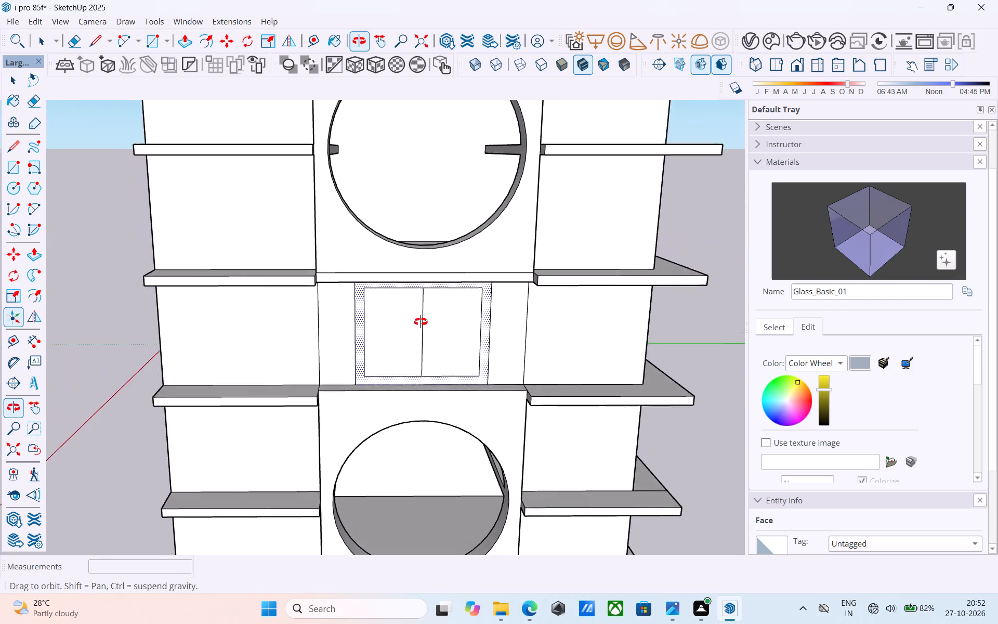
shift+middle_drag(421, 322, 416, 304)
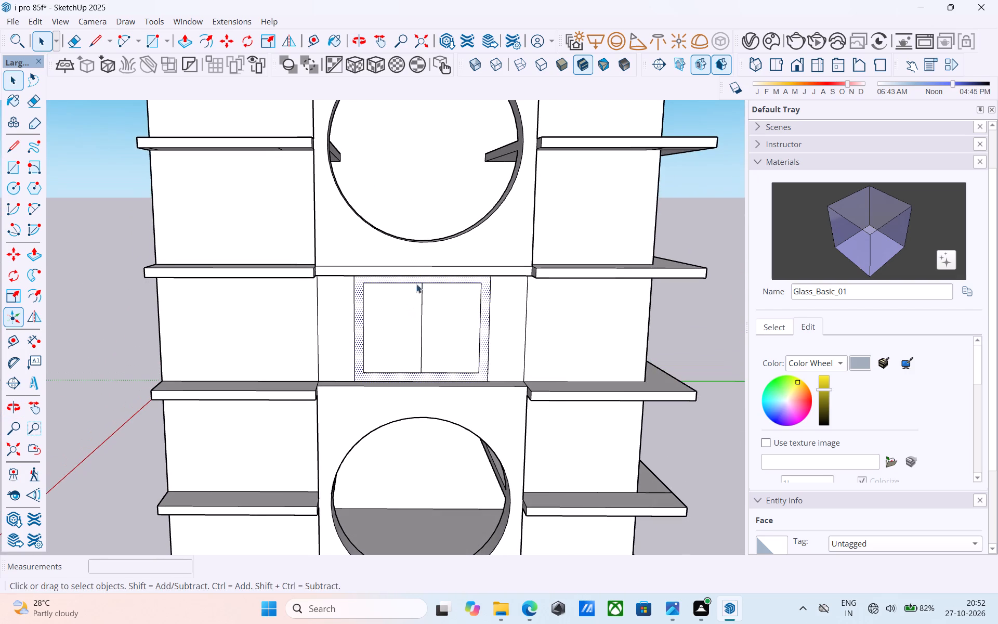
scroll(409, 256, down, 6)
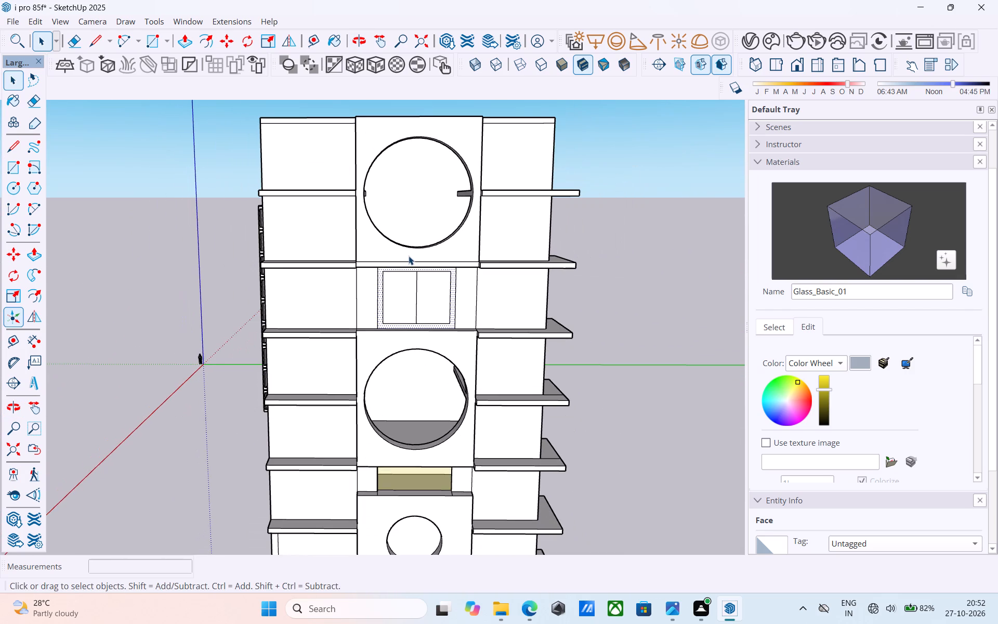
scroll(409, 256, down, 6)
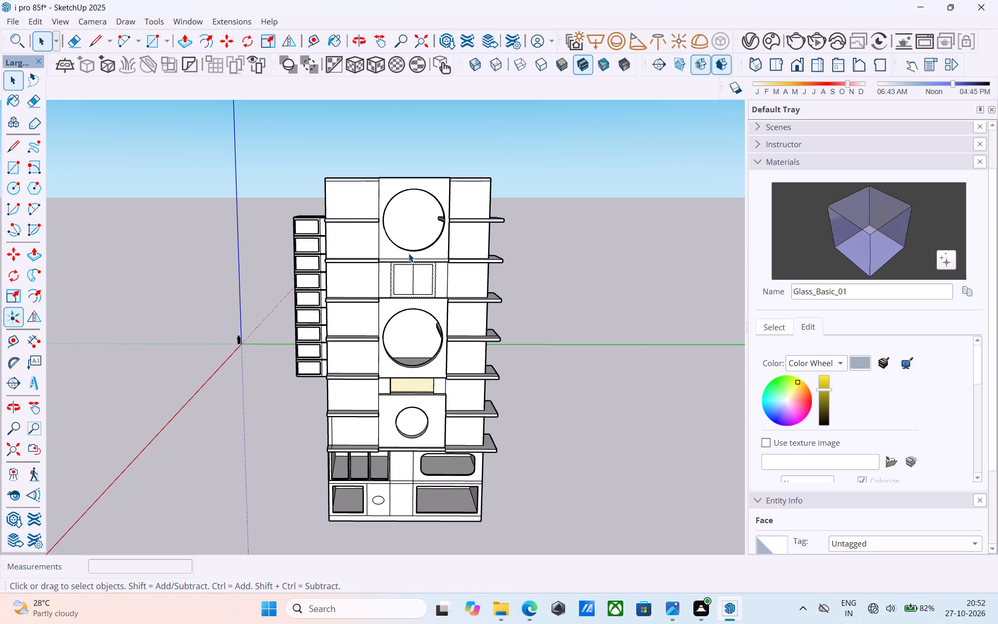
scroll(409, 253, down, 3)
middle_drag(409, 255, 398, 255)
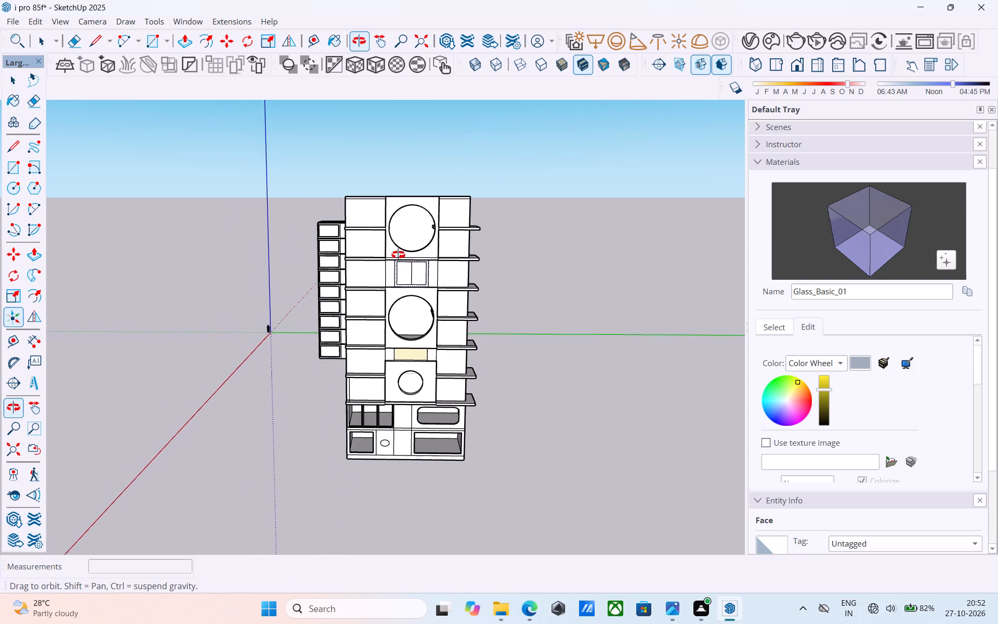
middle_drag(398, 255, 391, 246)
scroll(392, 243, down, 4)
middle_drag(458, 328, 305, 297)
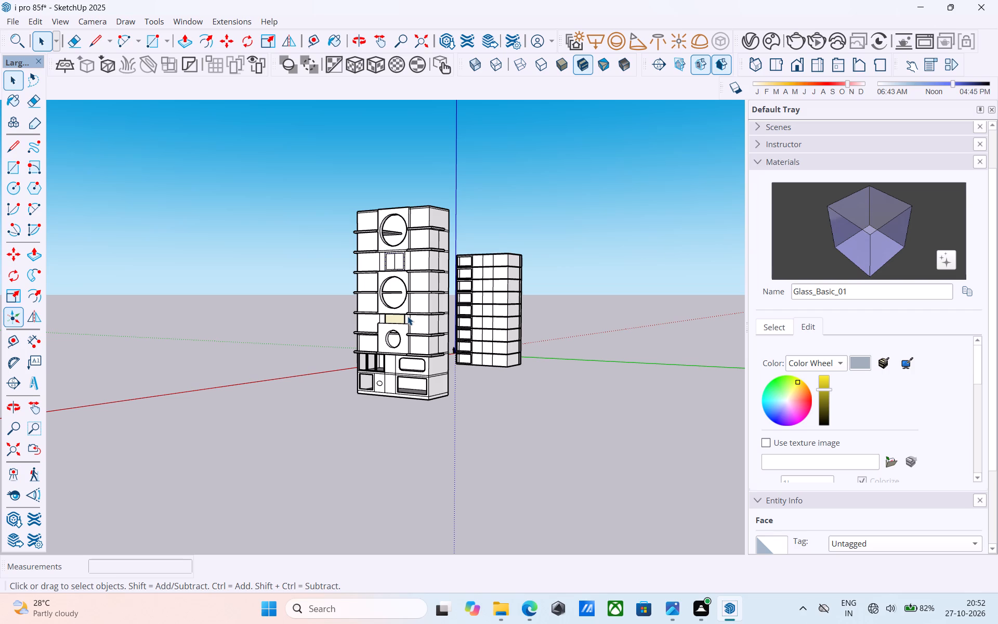
scroll(408, 316, up, 4)
middle_drag(401, 327, 418, 328)
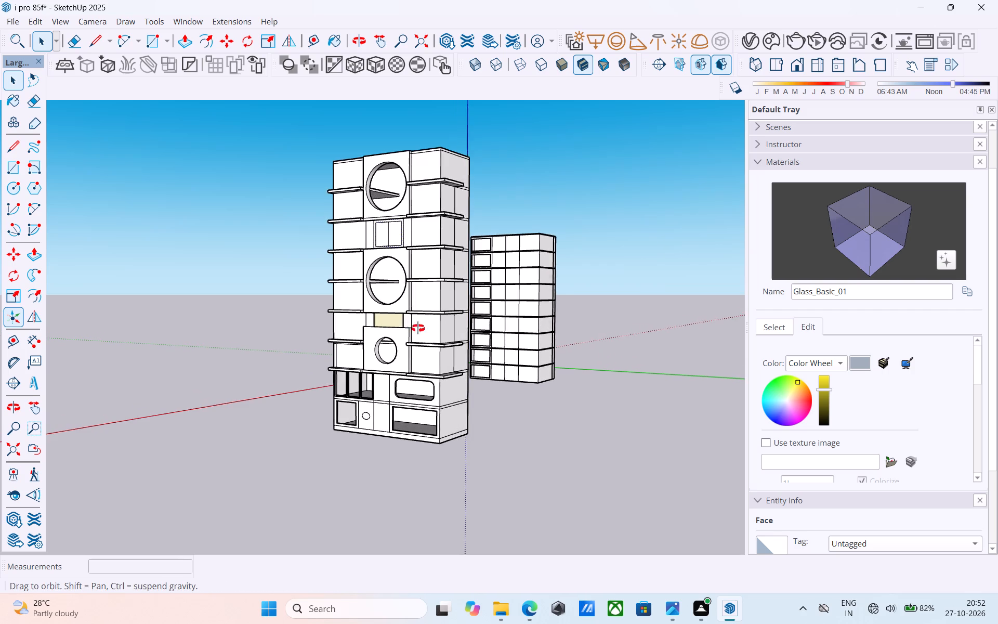
middle_drag(418, 328, 563, 337)
middle_drag(472, 228, 485, 283)
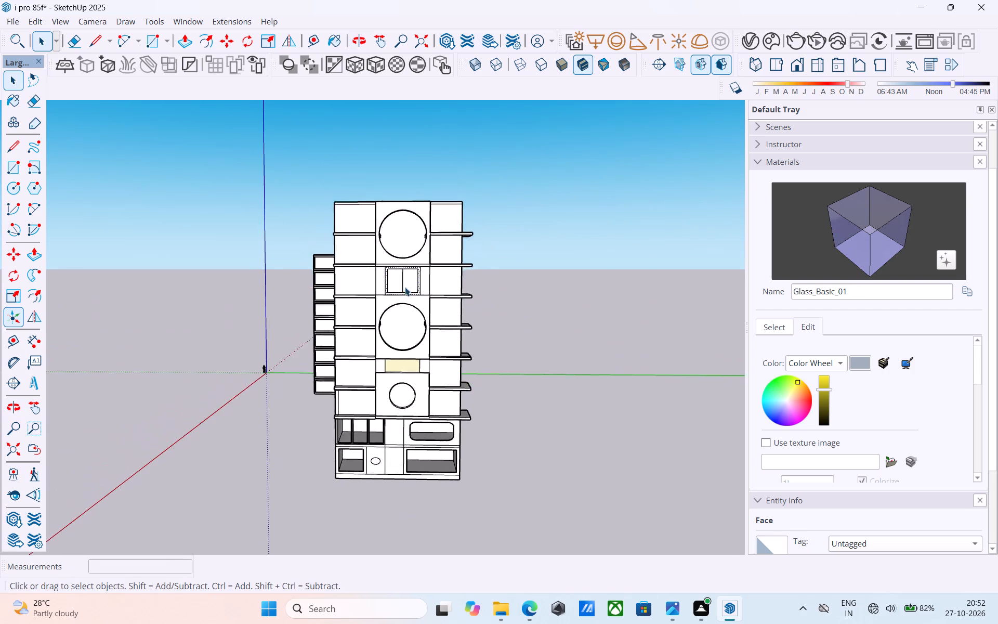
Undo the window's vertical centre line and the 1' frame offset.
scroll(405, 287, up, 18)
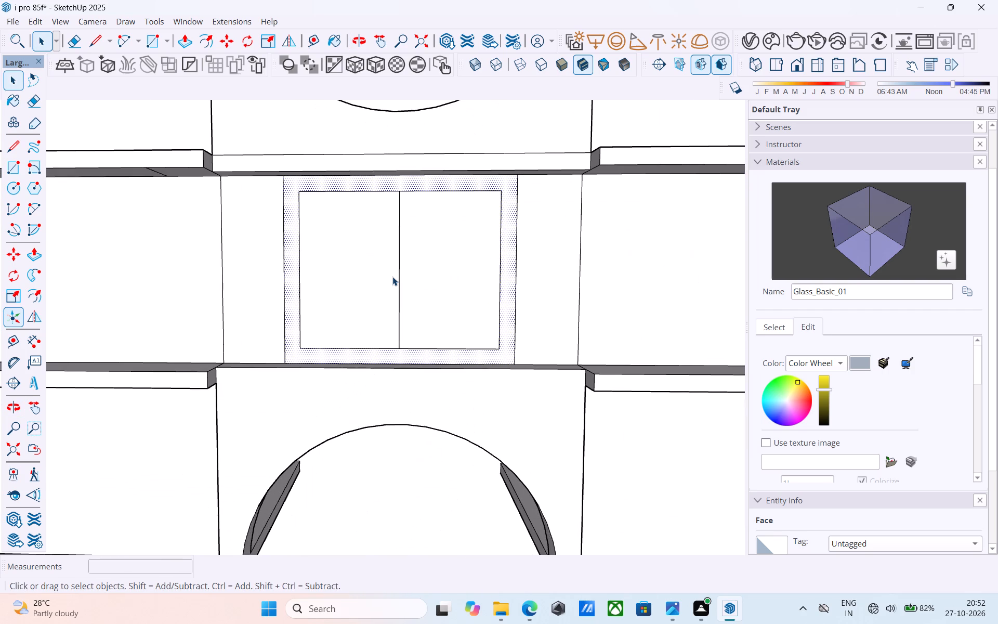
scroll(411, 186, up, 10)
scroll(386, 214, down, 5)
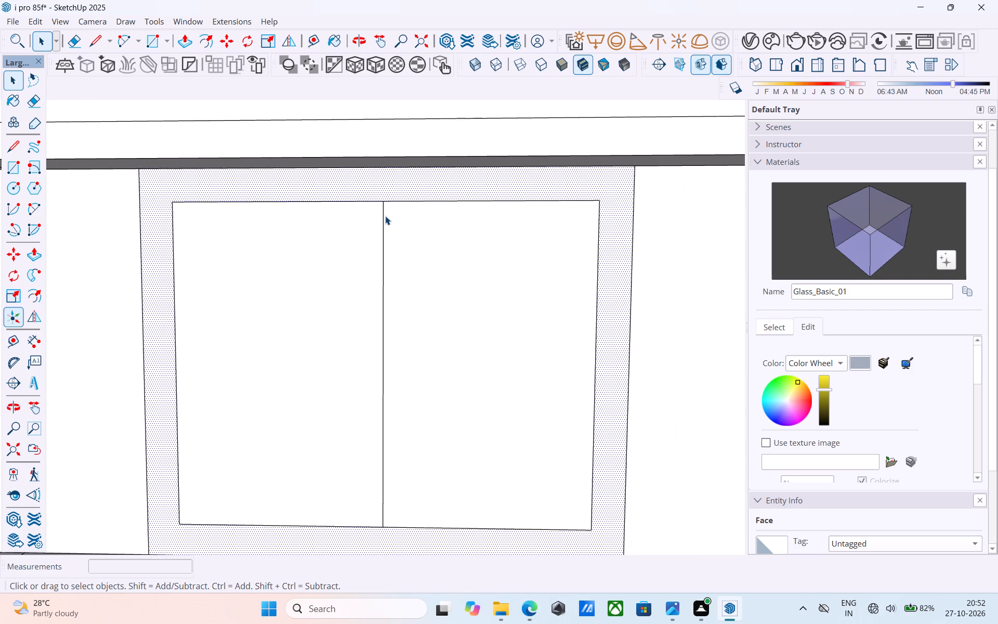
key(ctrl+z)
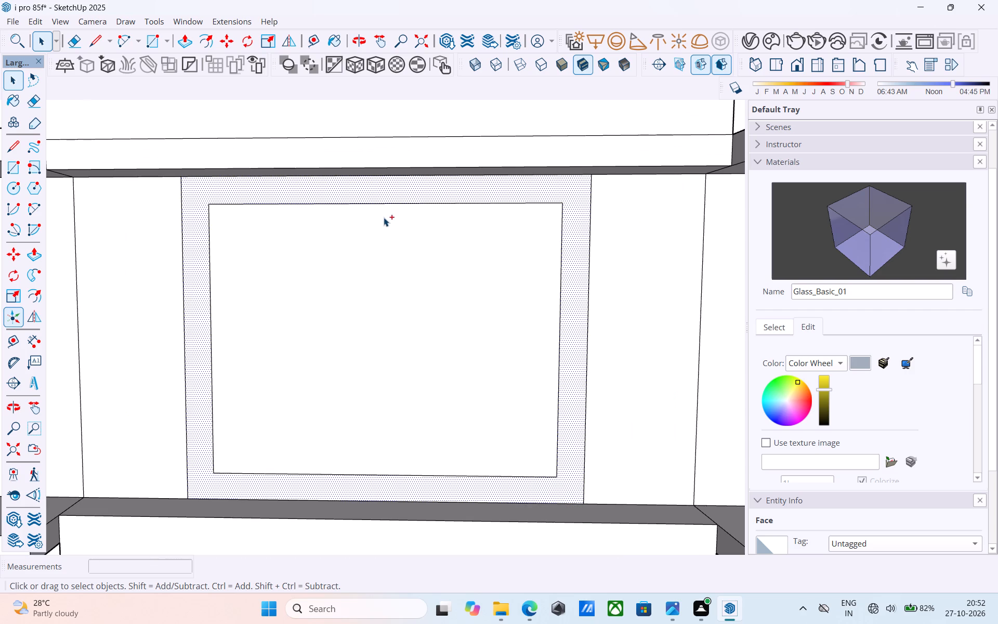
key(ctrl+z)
Offset the outline of the panel's central face inward by 6" to form a thinner window frame.
key(f)
click(368, 243)
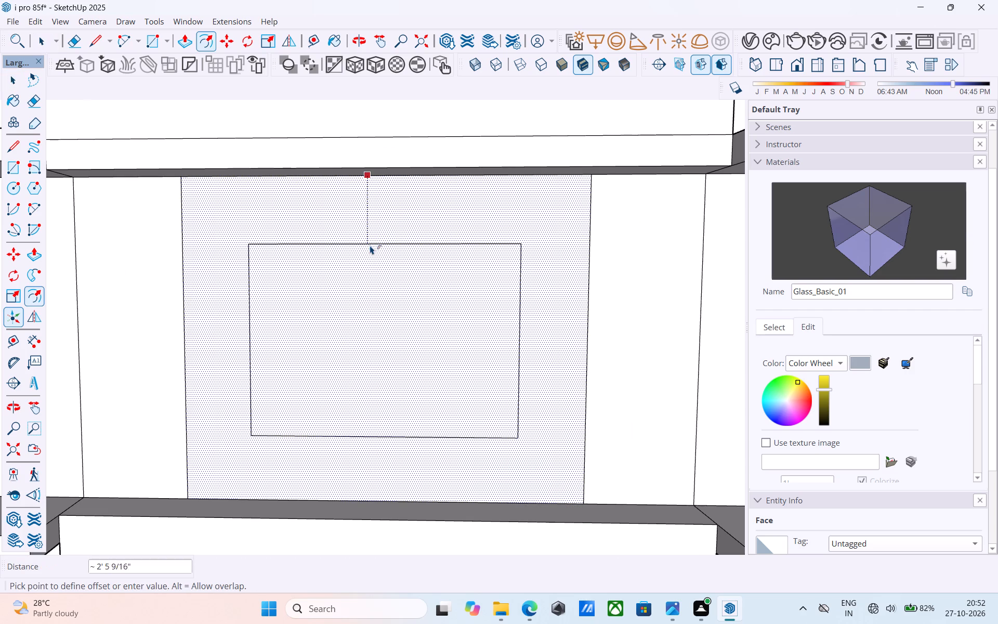
text(6")
key(Return)
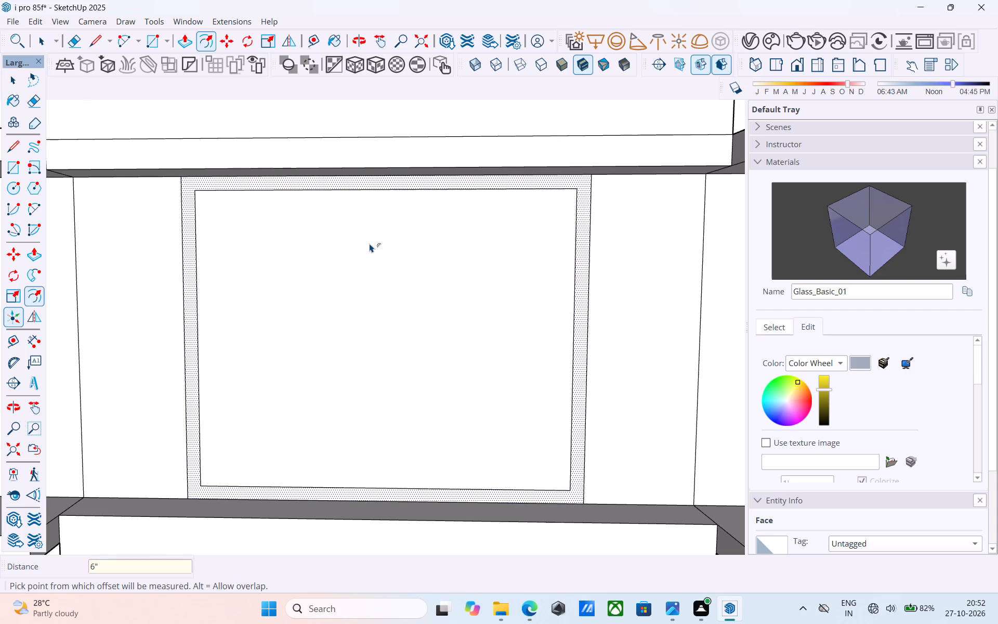
key(space)
Draw a vertical line between the midpoints of the inner frame's top and bottom edges, splitting the window into two panes.
key(l)
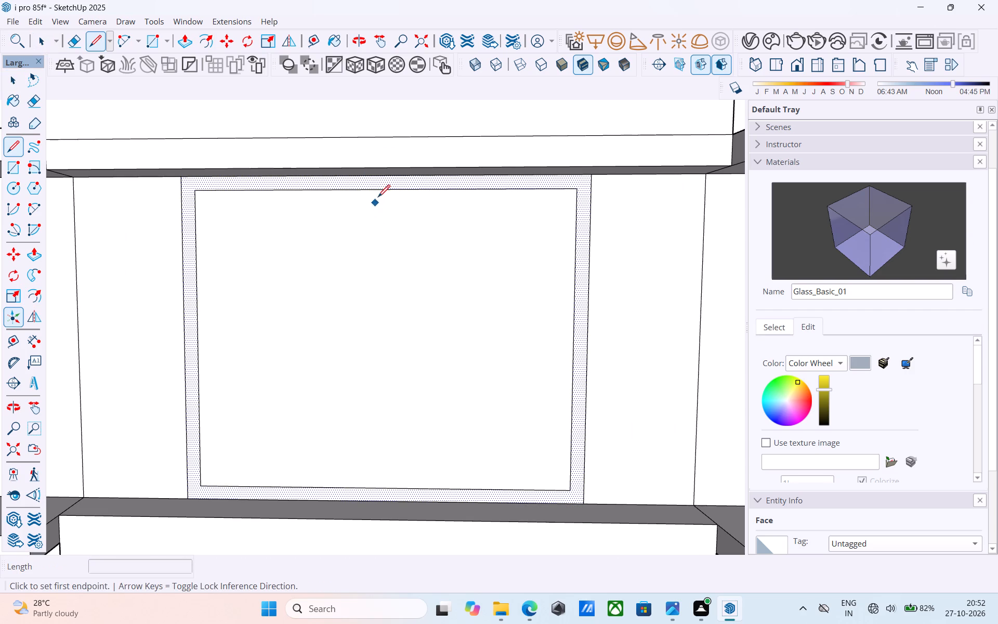
click(389, 190)
scroll(387, 190, down, 4)
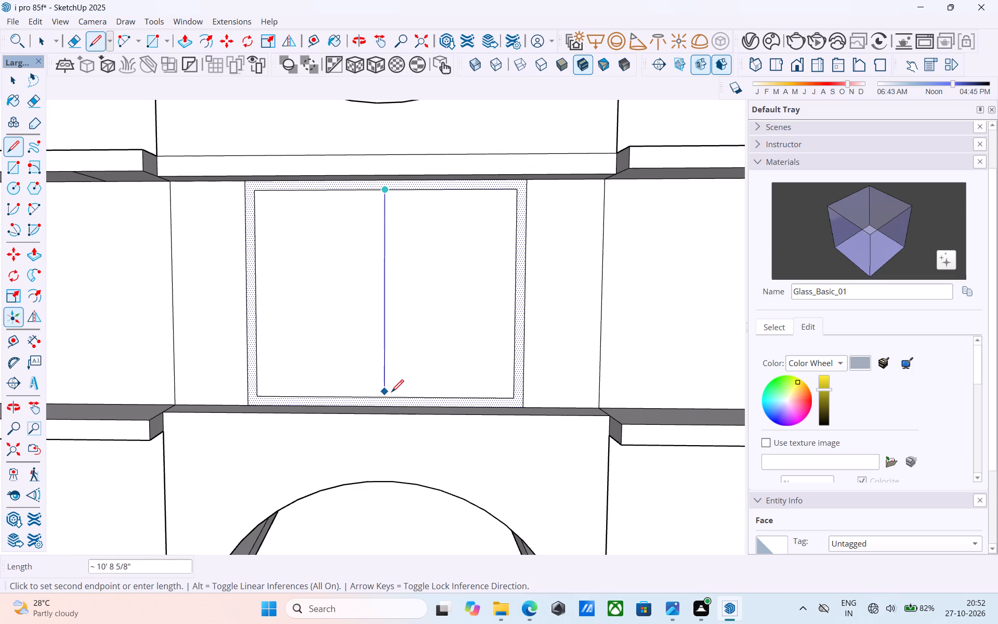
click(390, 395)
key(space)
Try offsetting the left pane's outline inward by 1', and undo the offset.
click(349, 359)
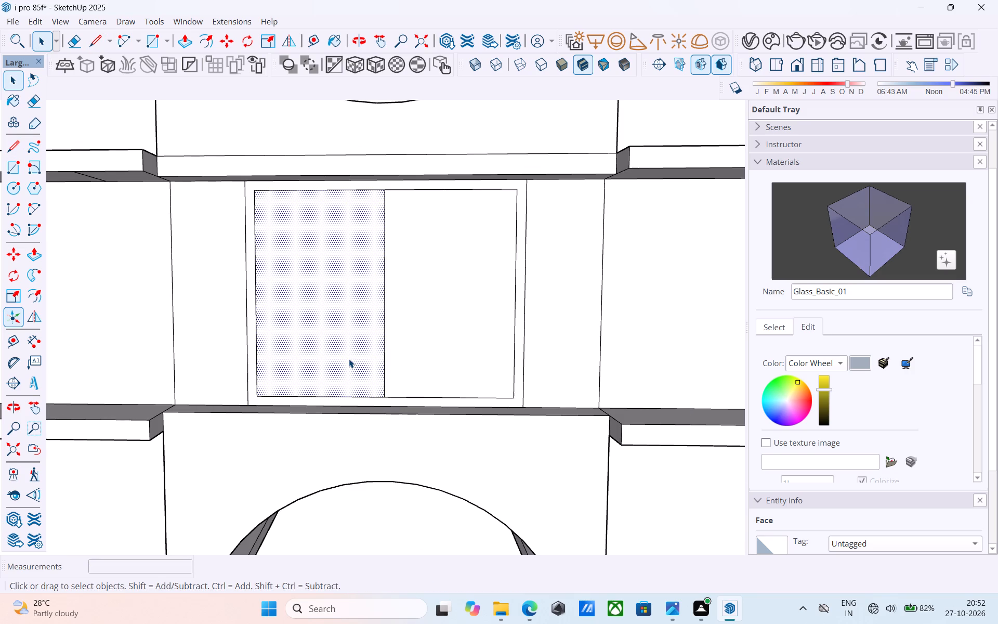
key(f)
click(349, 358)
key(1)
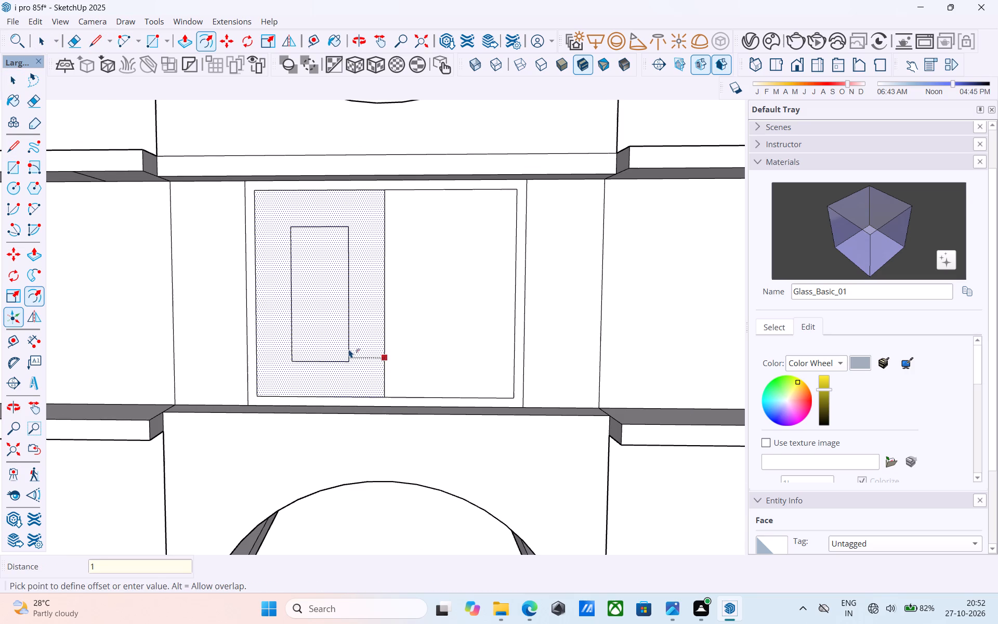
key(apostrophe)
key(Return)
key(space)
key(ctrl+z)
Offset the outlines of the left and right window panes inward by 1" to form thin sash frames.
click(352, 345)
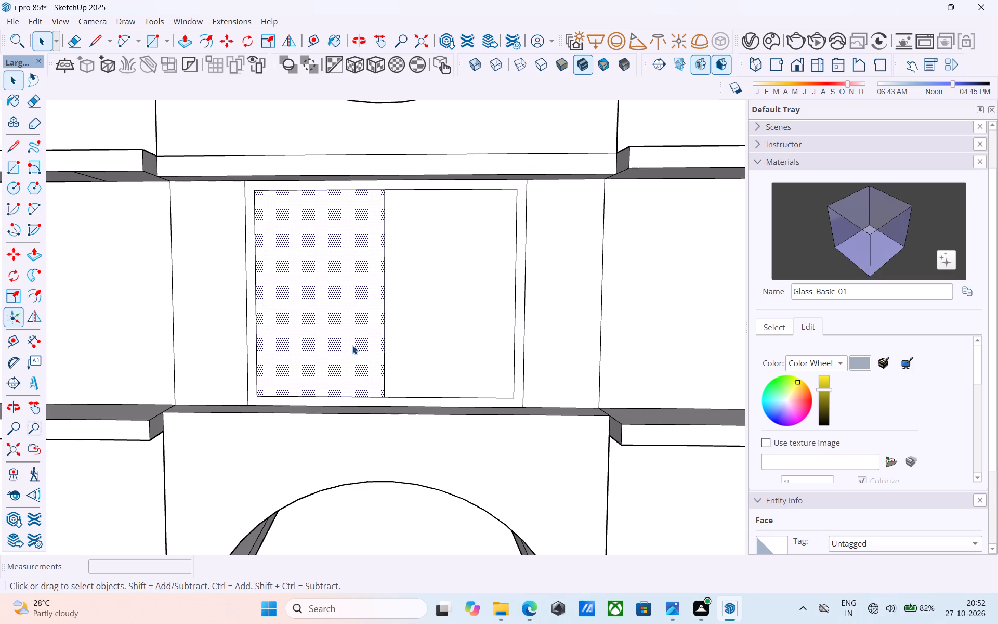
key(f)
click(352, 345)
text(1")
key(Return)
key(space)
click(390, 337)
key(f)
click(390, 337)
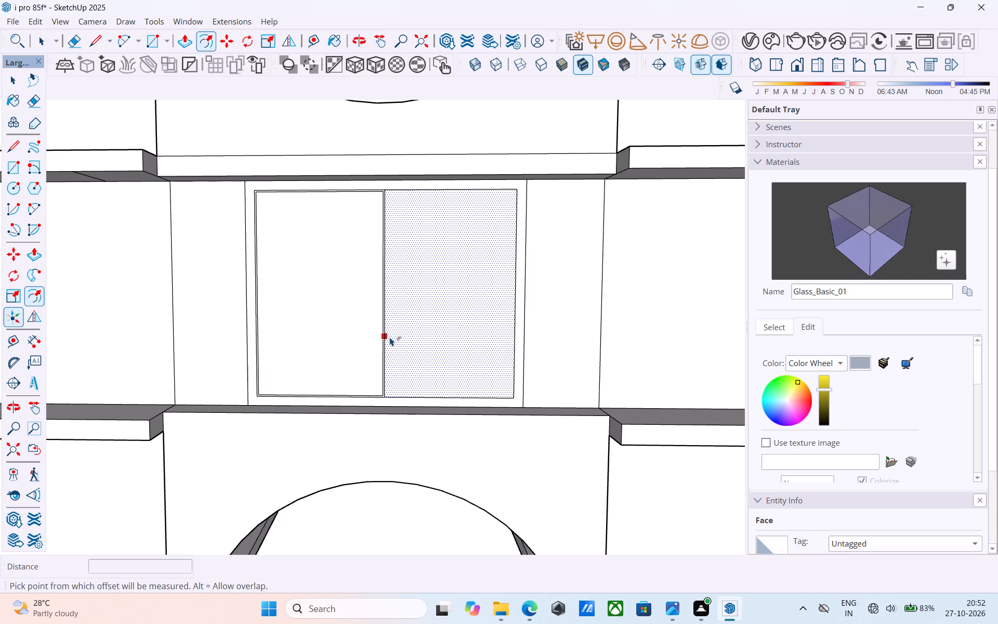
text(1")
key(Return)
key(space)
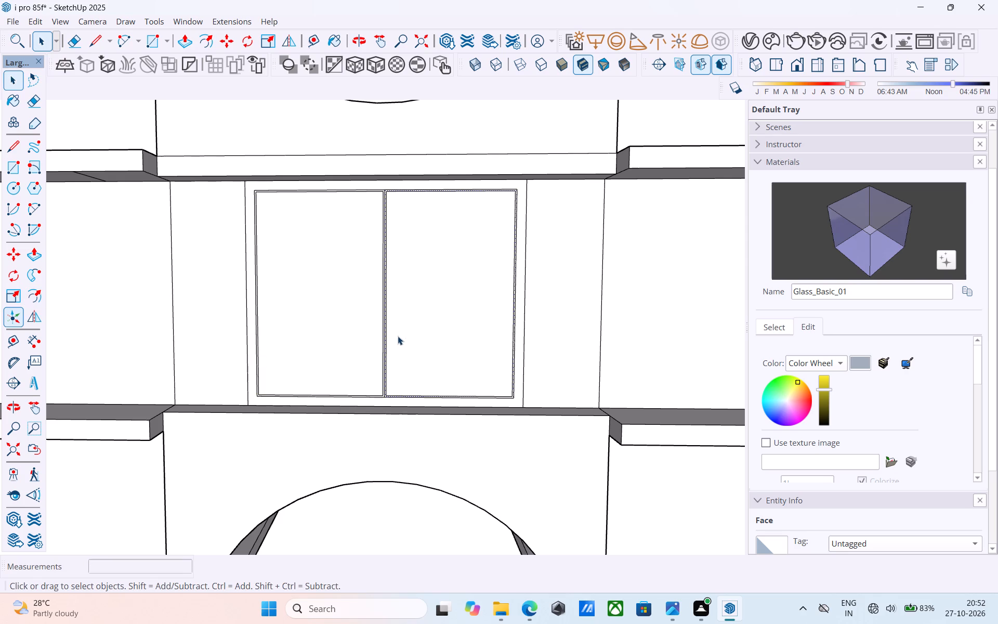
Push both inner pane faces 9" into the wall to open up the window.
scroll(373, 328, down, 4)
click(321, 343)
scroll(321, 343, up, 3)
key(p)
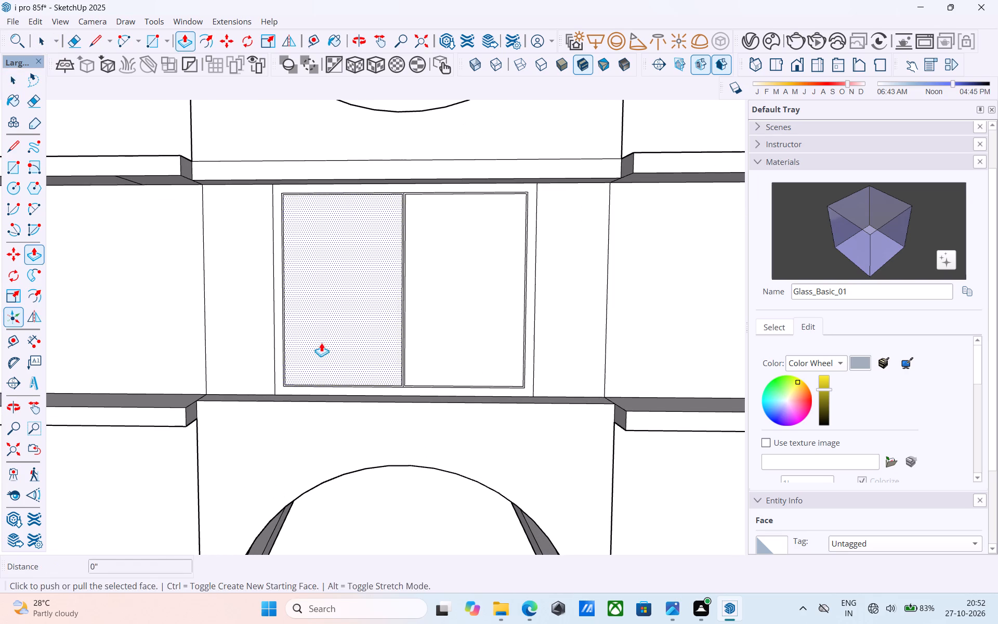
click(321, 343)
scroll(344, 305, up, 2)
click(344, 305)
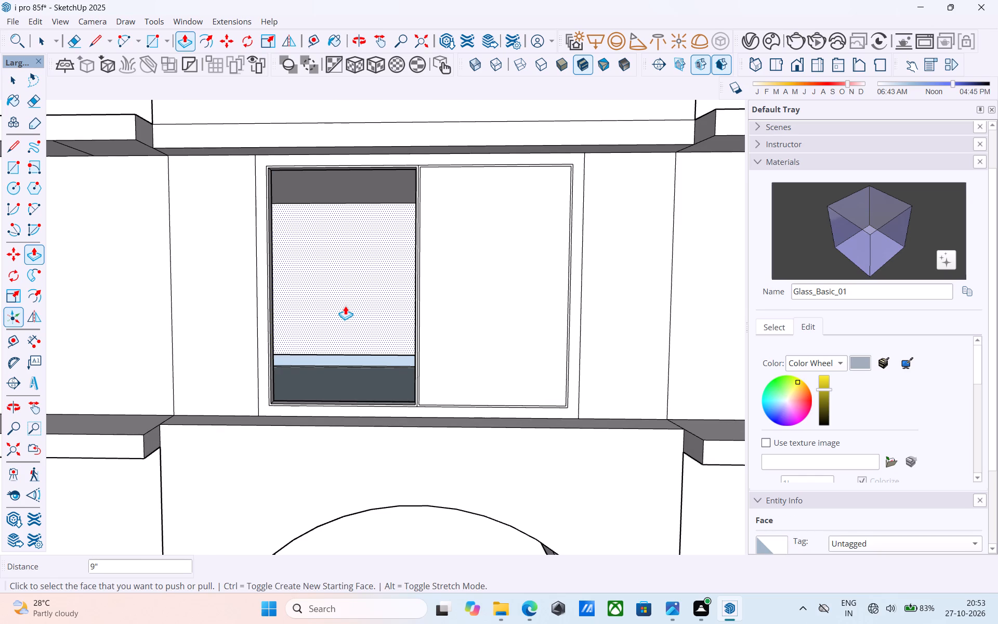
double_click(469, 321)
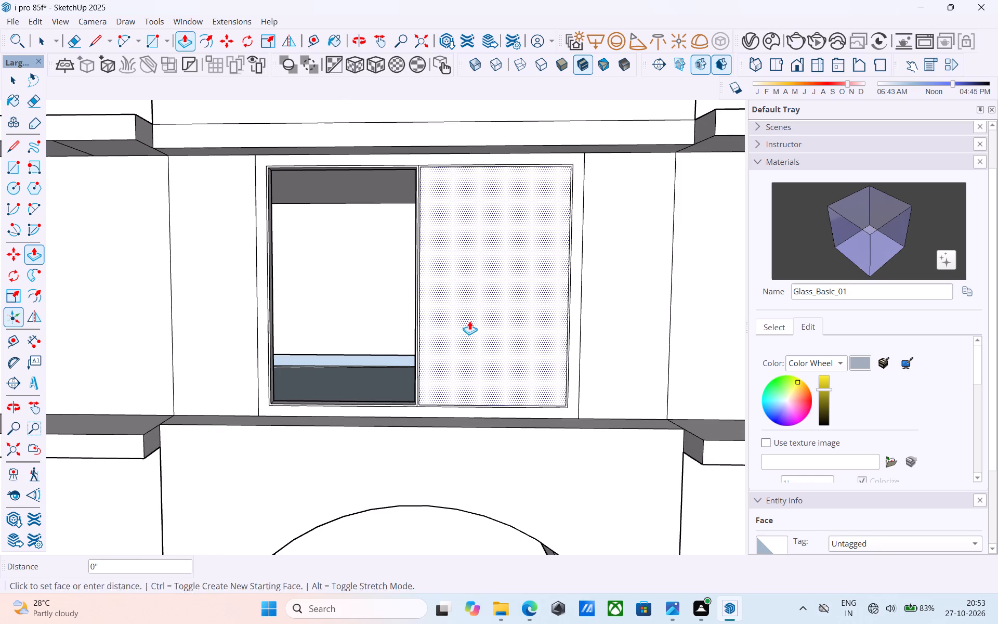
Draw a rectangle about 23' by 52' over the sunken floor behind the window, spanning opposite corners, and open the new face's options.
middle_drag(469, 321, 284, 368)
scroll(277, 372, down, 10)
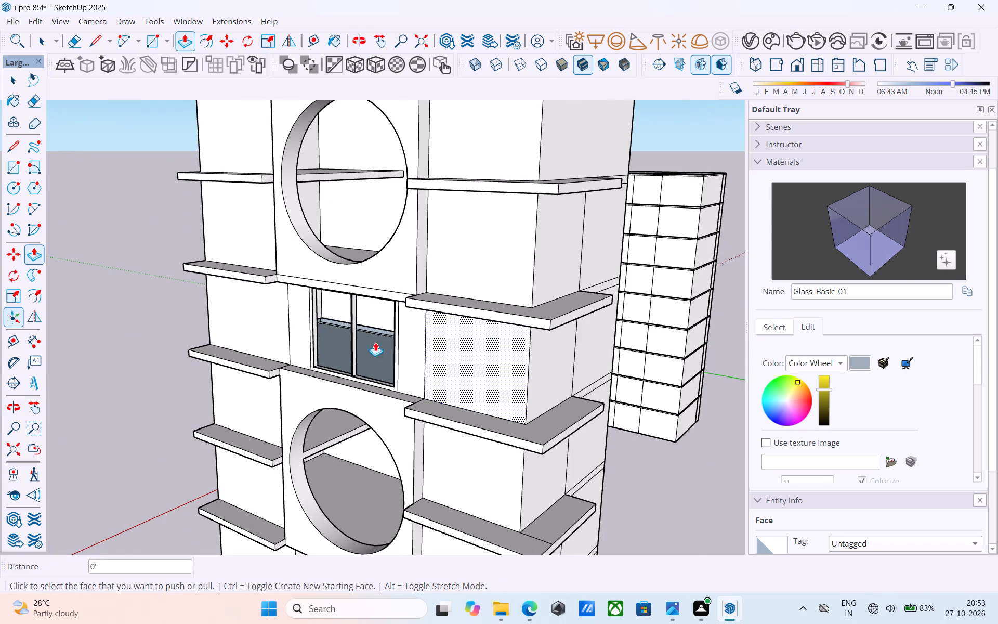
middle_drag(270, 334, 232, 318)
scroll(311, 327, up, 10)
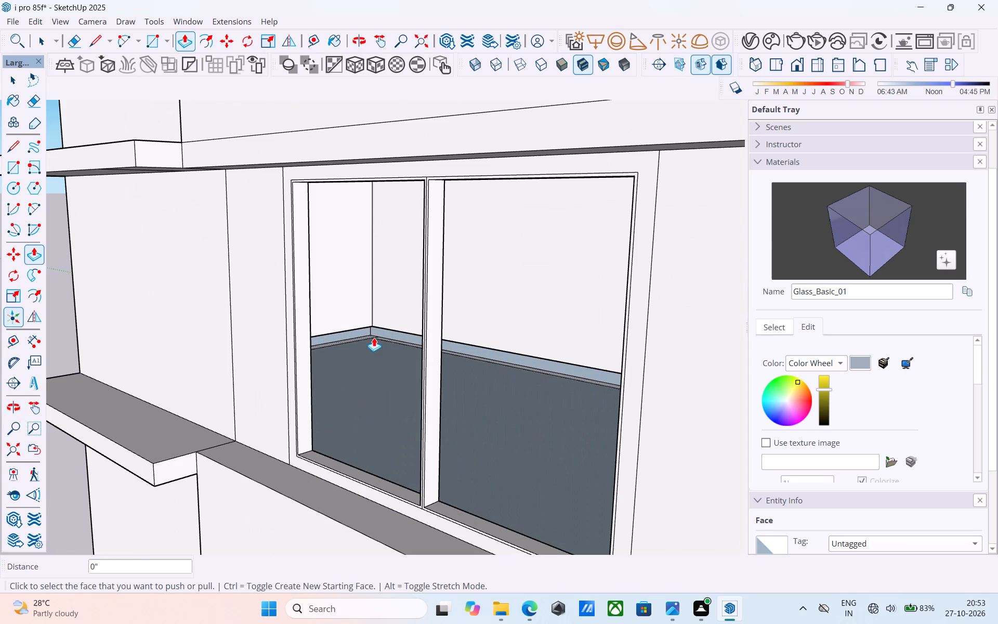
key(r)
click(374, 322)
scroll(423, 348, down, 4)
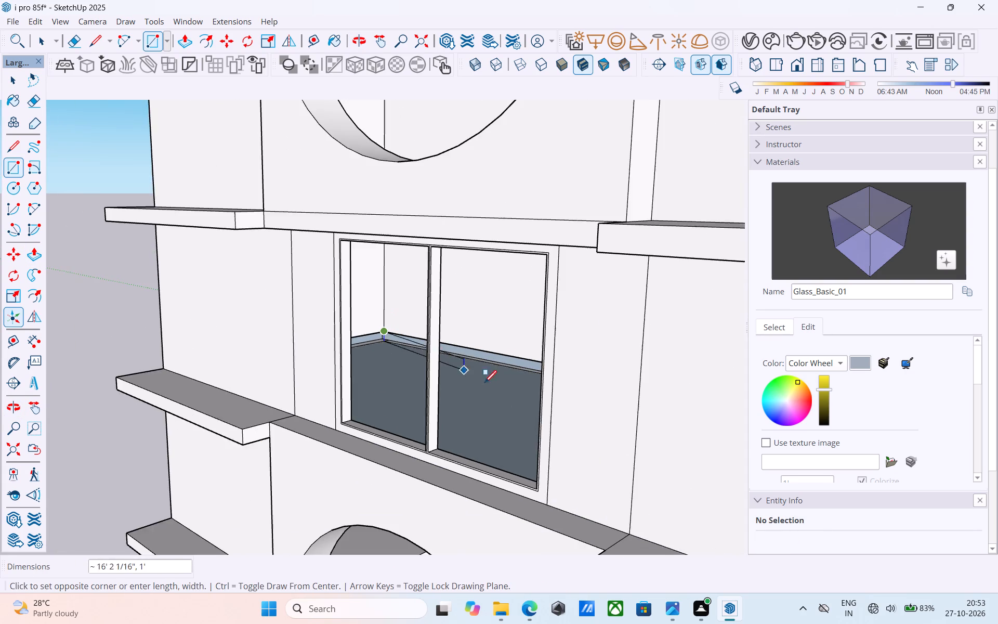
shift+middle_drag(495, 396, 471, 415)
scroll(508, 393, up, 5)
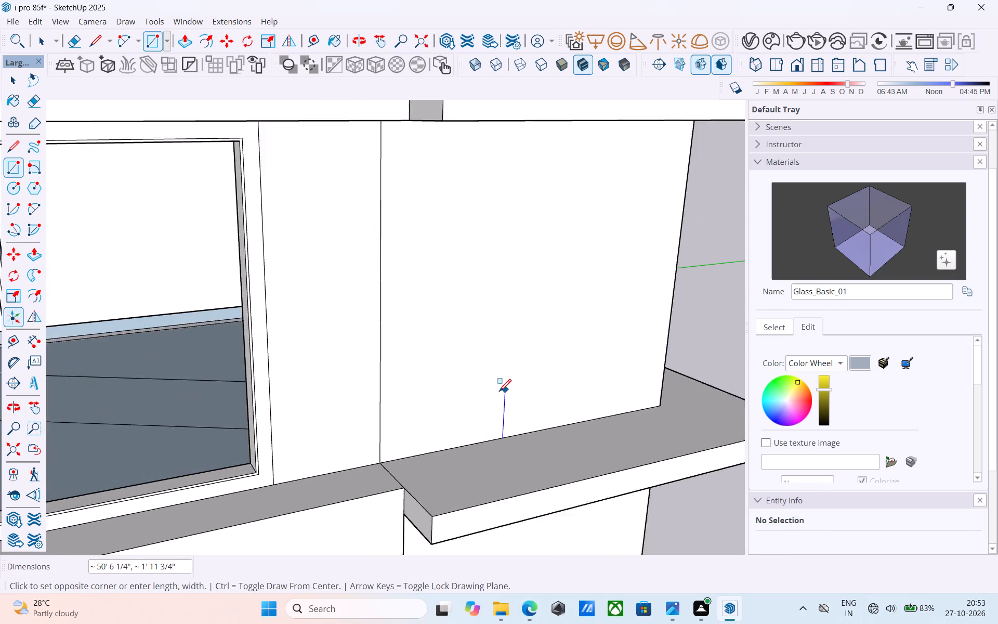
scroll(499, 393, up, 3)
middle_drag(459, 411, 748, 422)
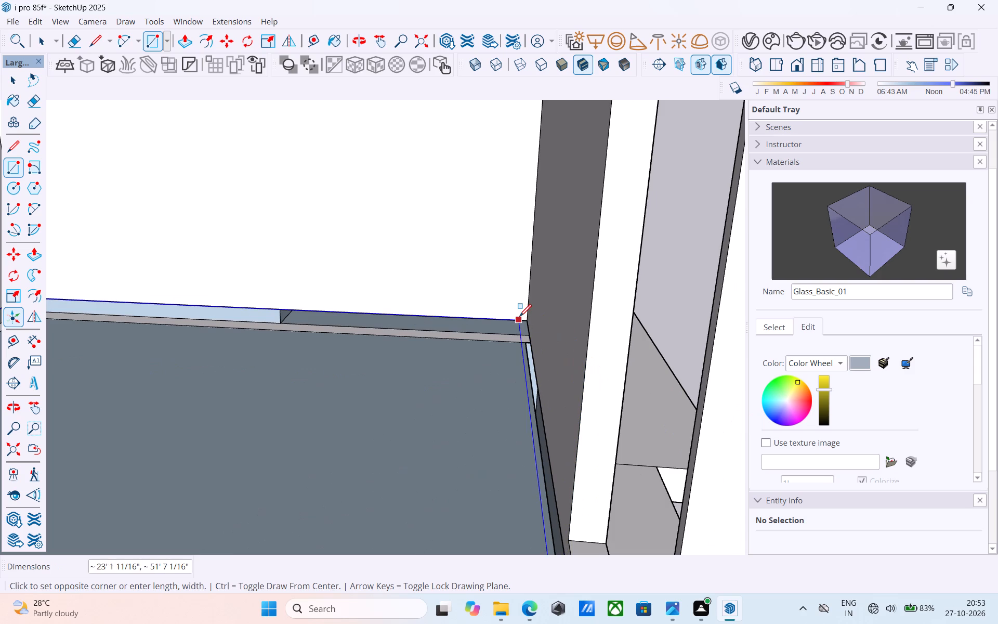
click(522, 320)
key(space)
click(494, 370)
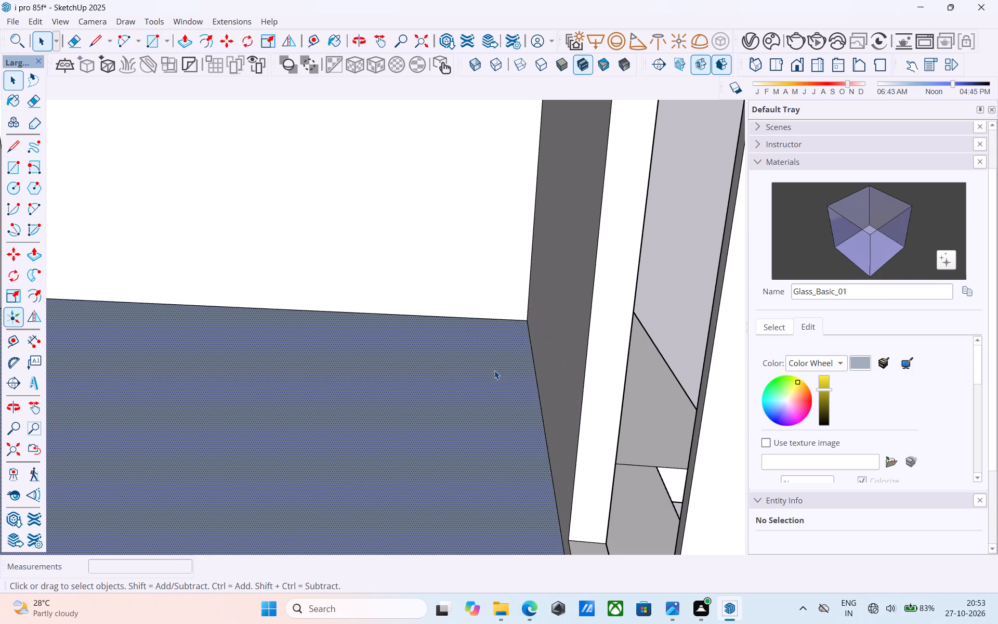
right_click(494, 370)
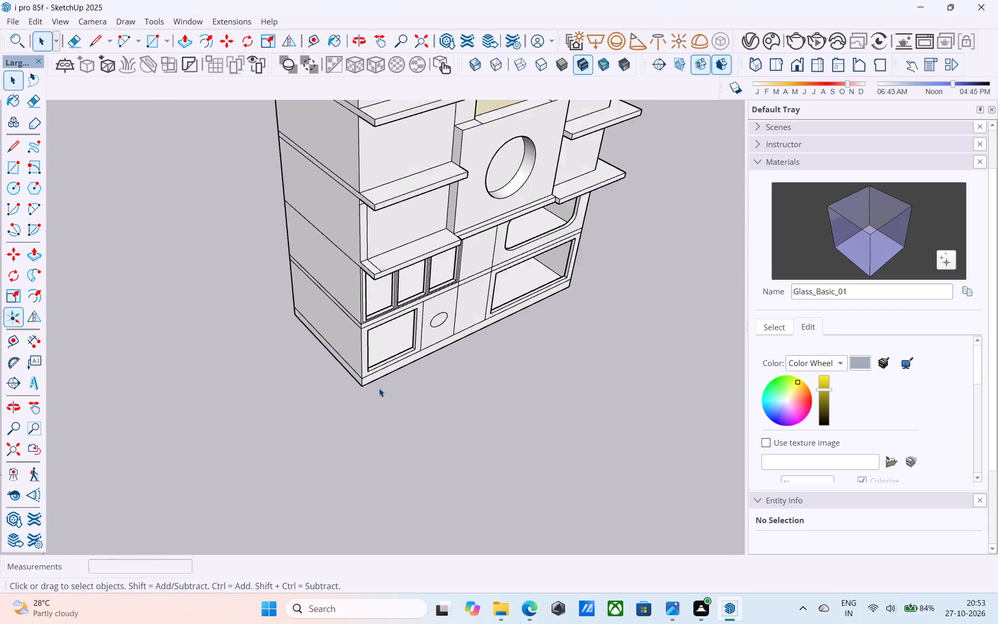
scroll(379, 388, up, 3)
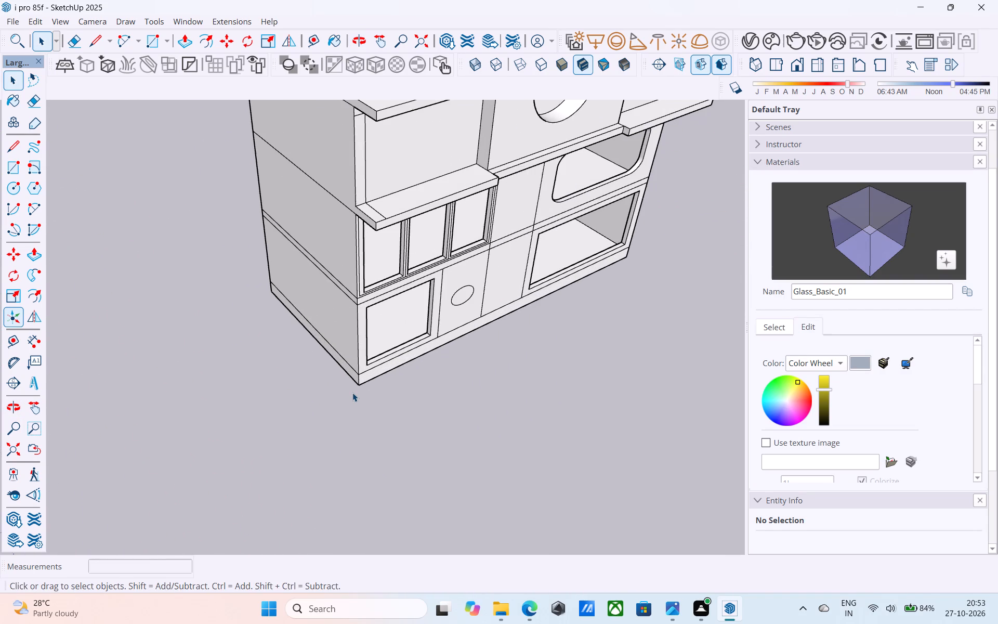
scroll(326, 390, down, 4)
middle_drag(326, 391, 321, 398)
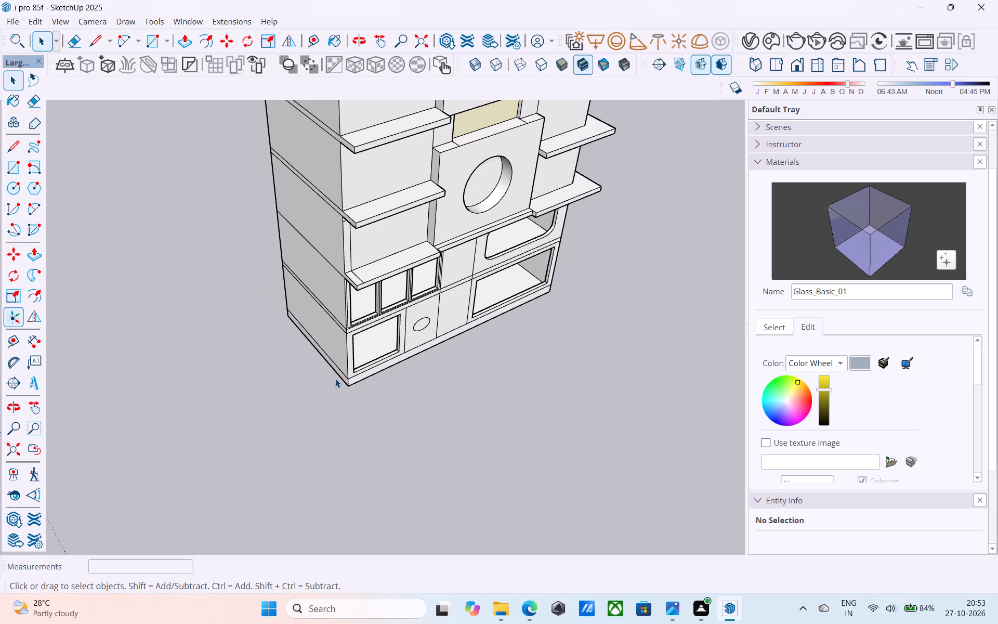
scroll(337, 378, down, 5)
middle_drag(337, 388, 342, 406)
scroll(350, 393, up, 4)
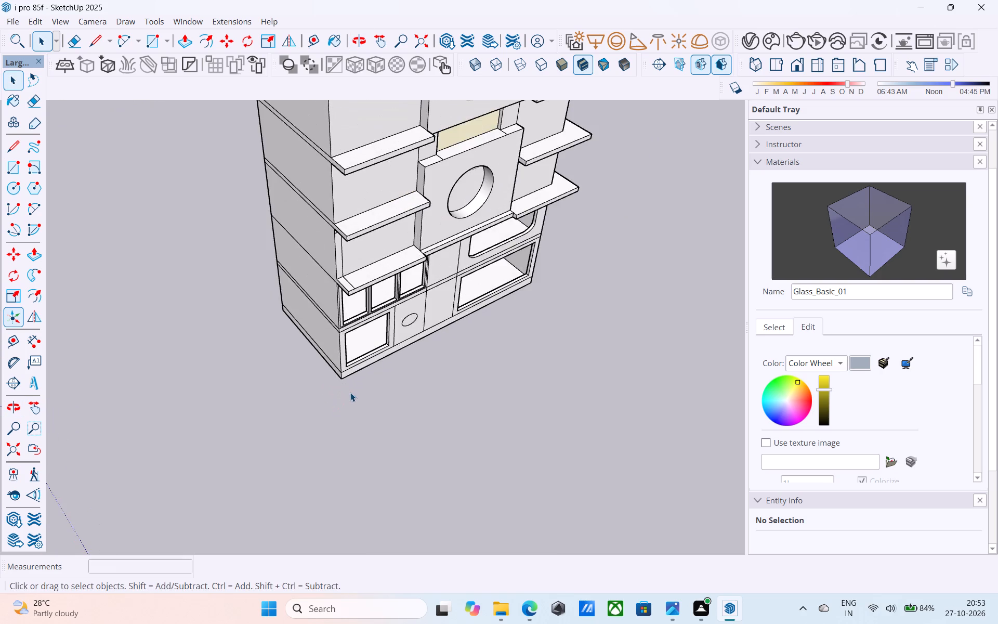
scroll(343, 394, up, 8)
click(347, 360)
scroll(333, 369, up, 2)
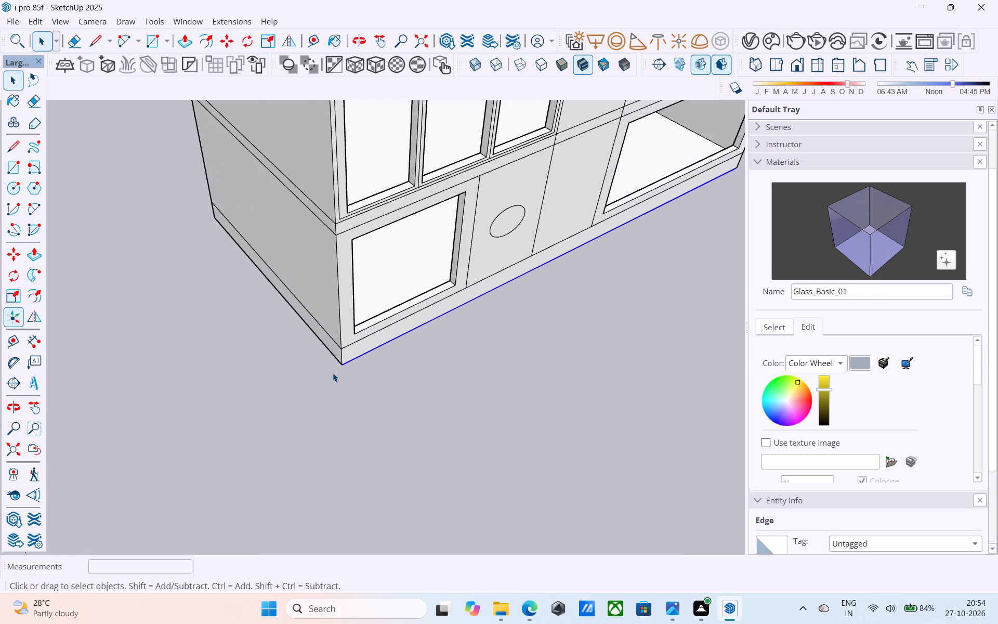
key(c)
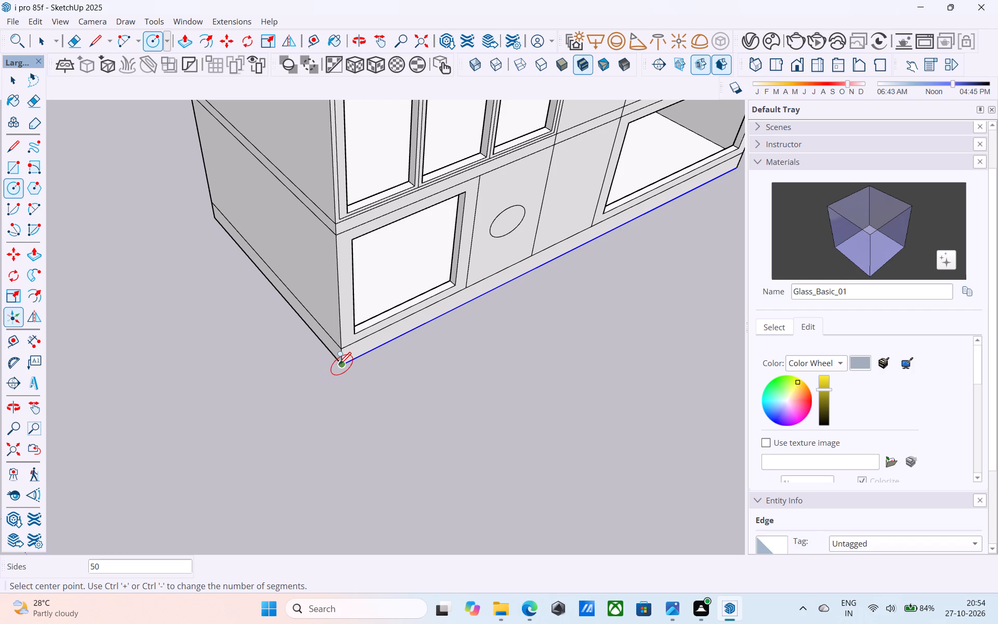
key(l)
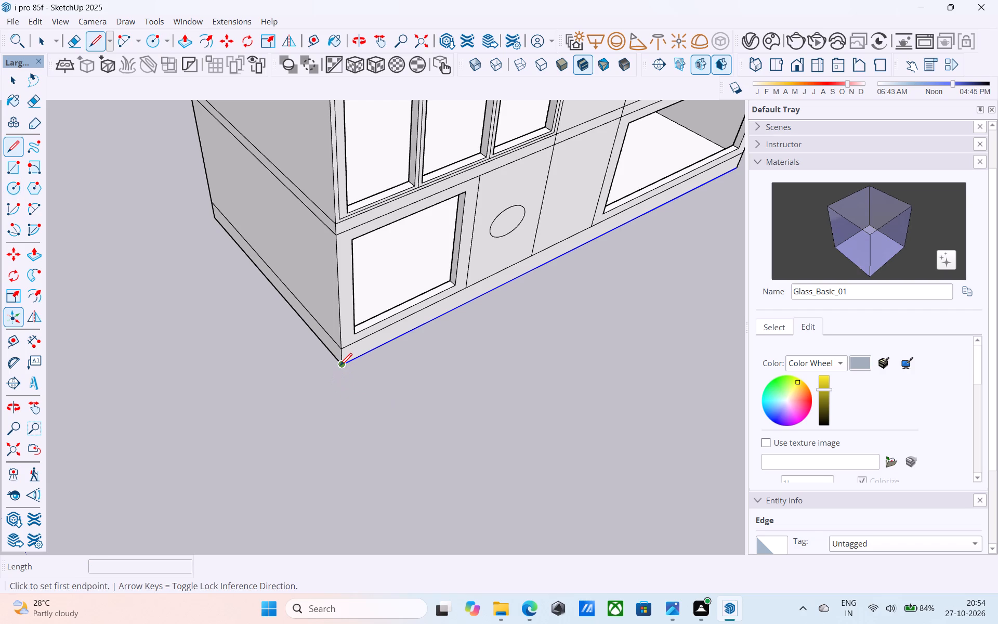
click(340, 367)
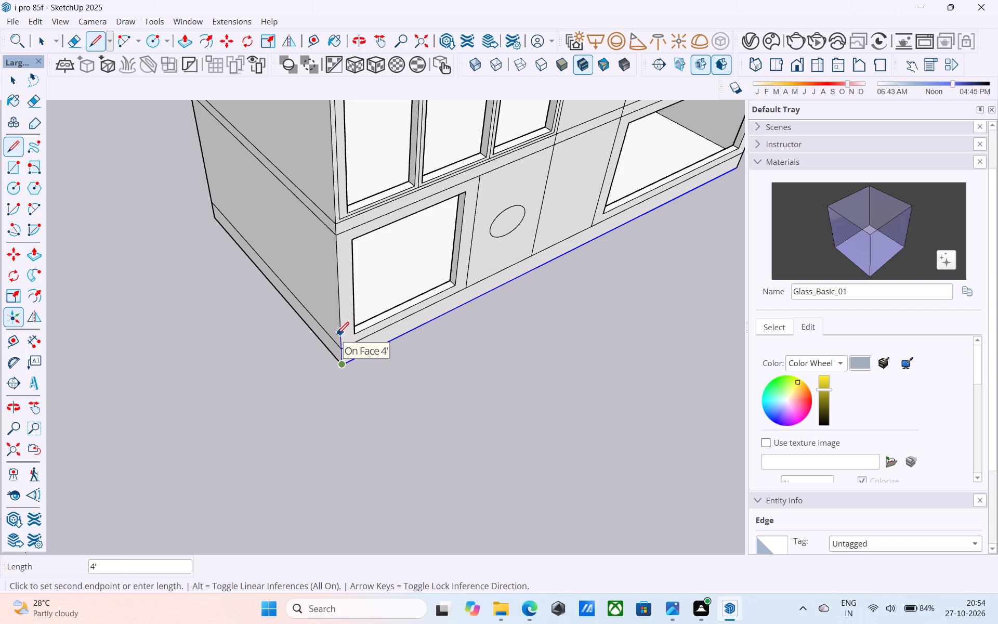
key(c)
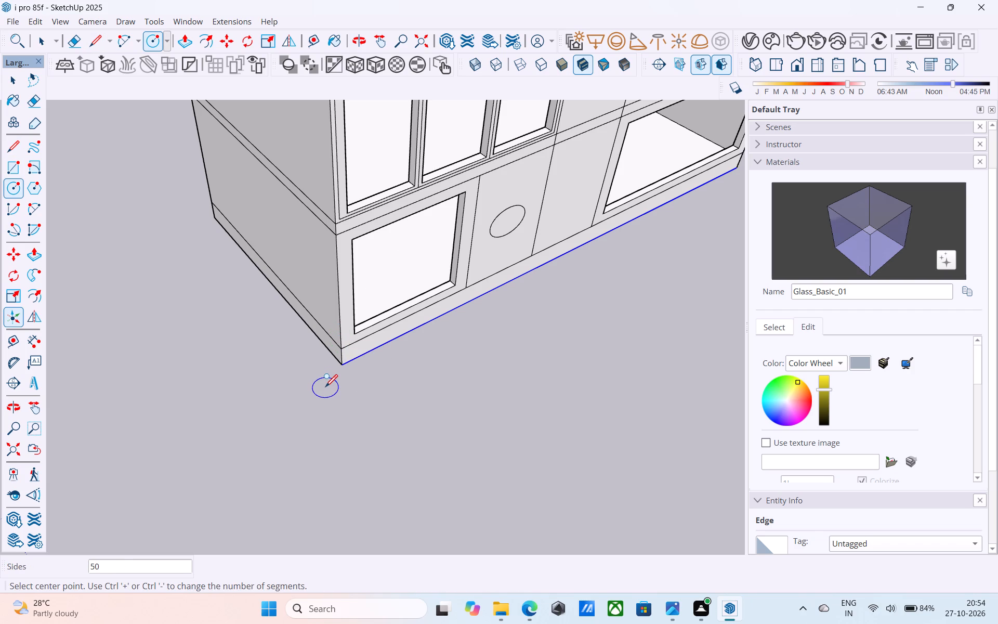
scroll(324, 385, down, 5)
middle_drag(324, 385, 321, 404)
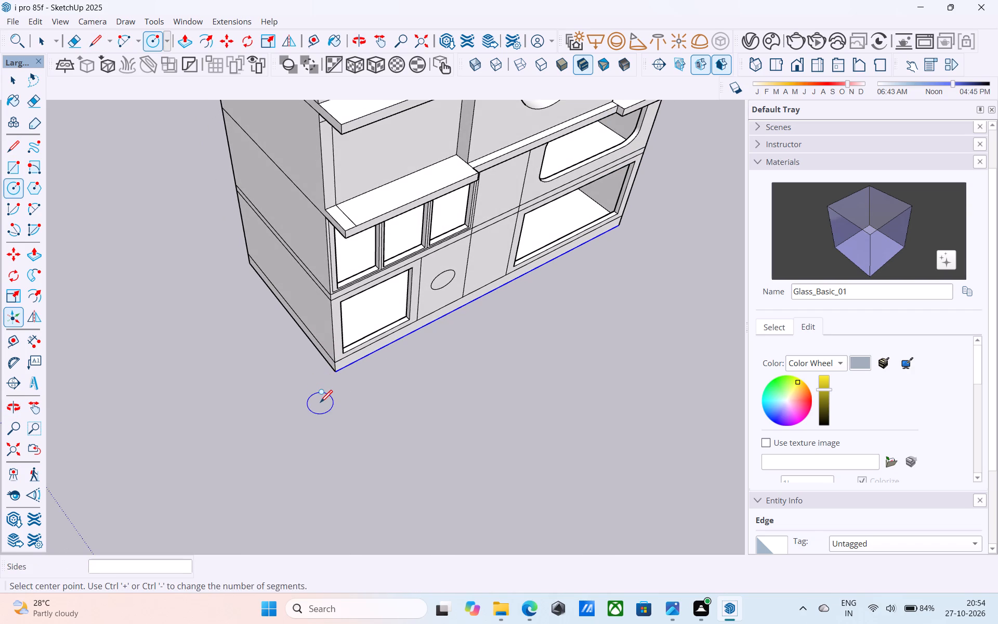
Draw a line about 4' long outward from the tower's bottom front corner, in line with the front bottom edge.
key(l)
scroll(332, 391, up, 4)
click(336, 364)
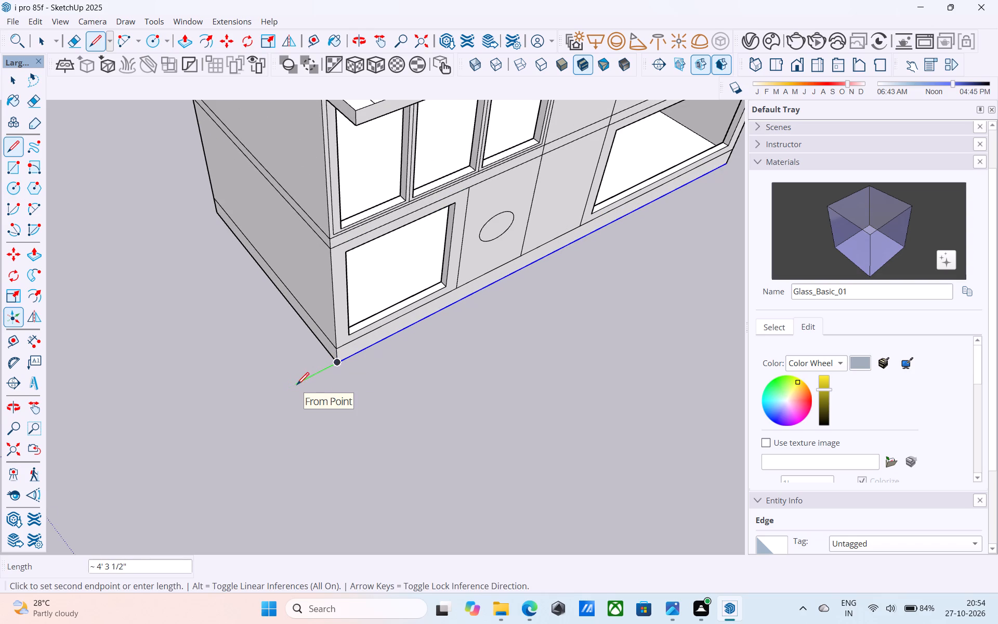
click(300, 385)
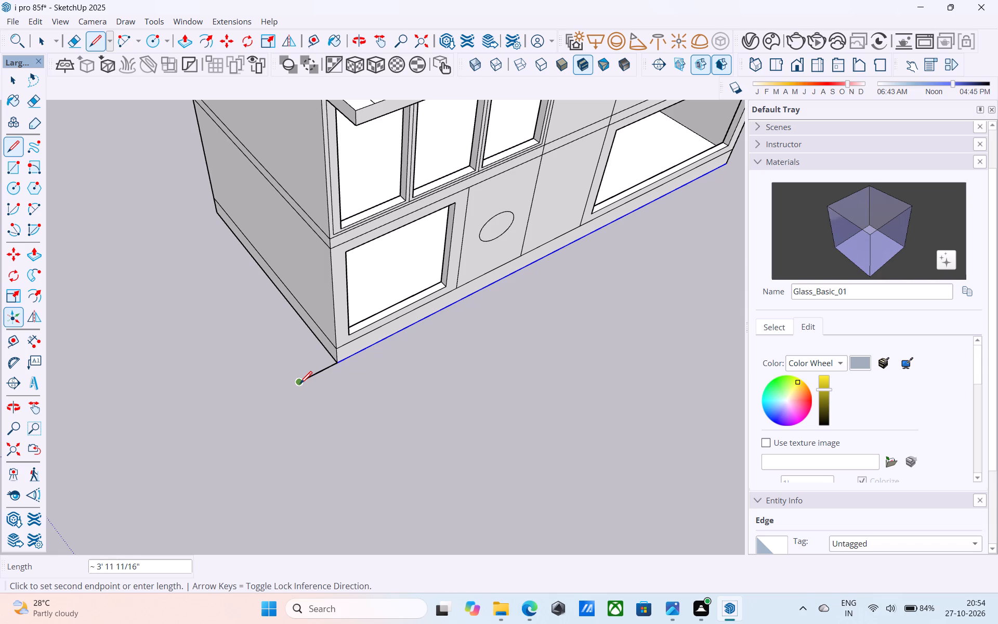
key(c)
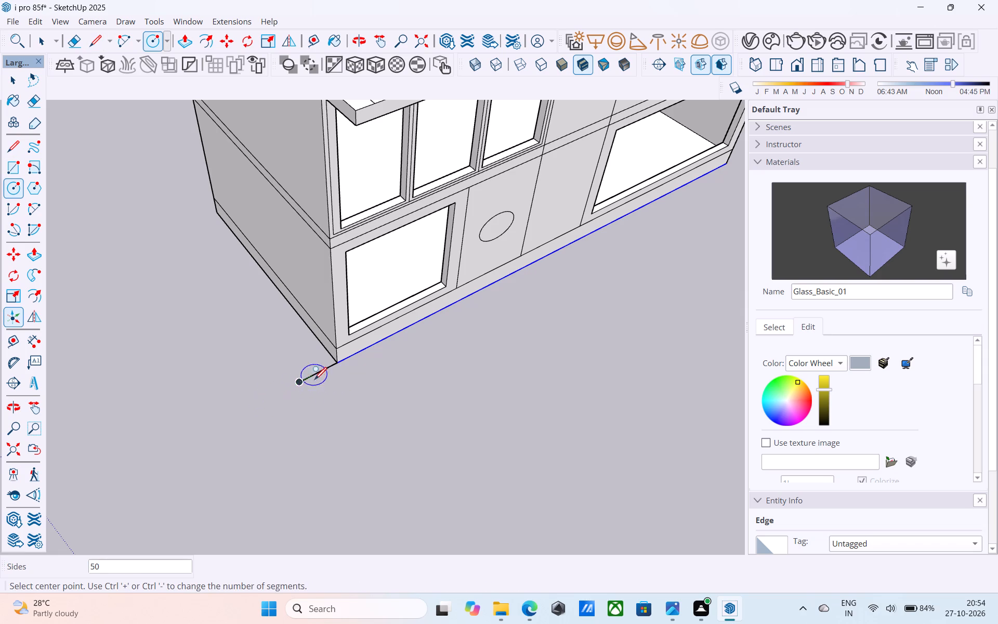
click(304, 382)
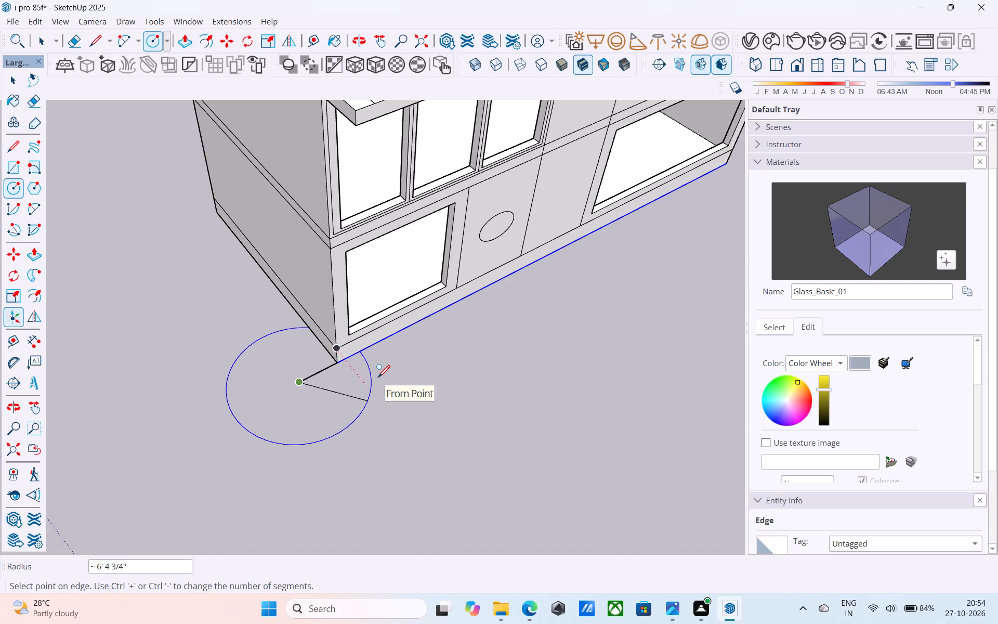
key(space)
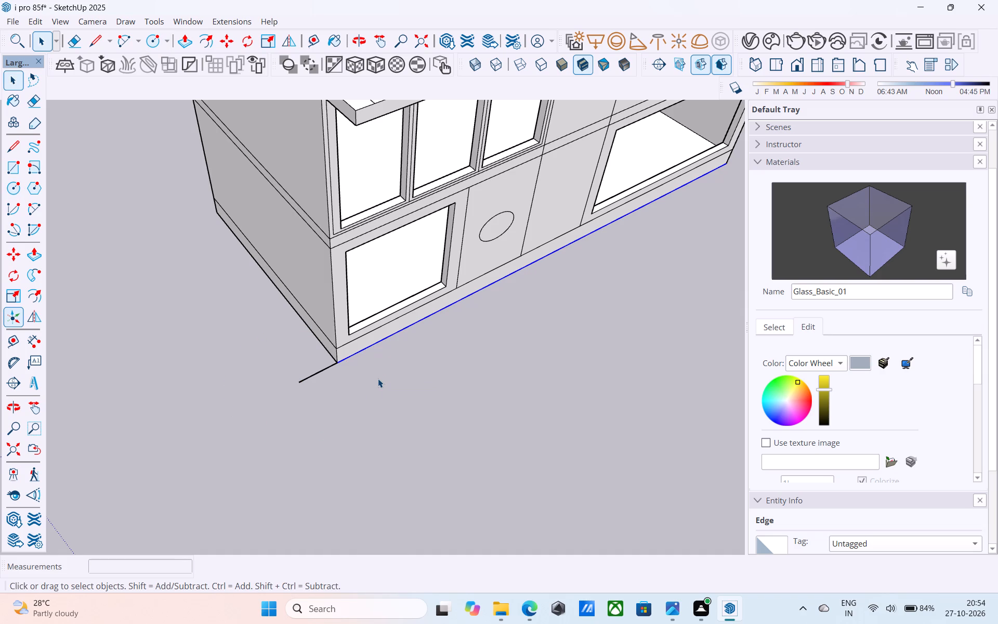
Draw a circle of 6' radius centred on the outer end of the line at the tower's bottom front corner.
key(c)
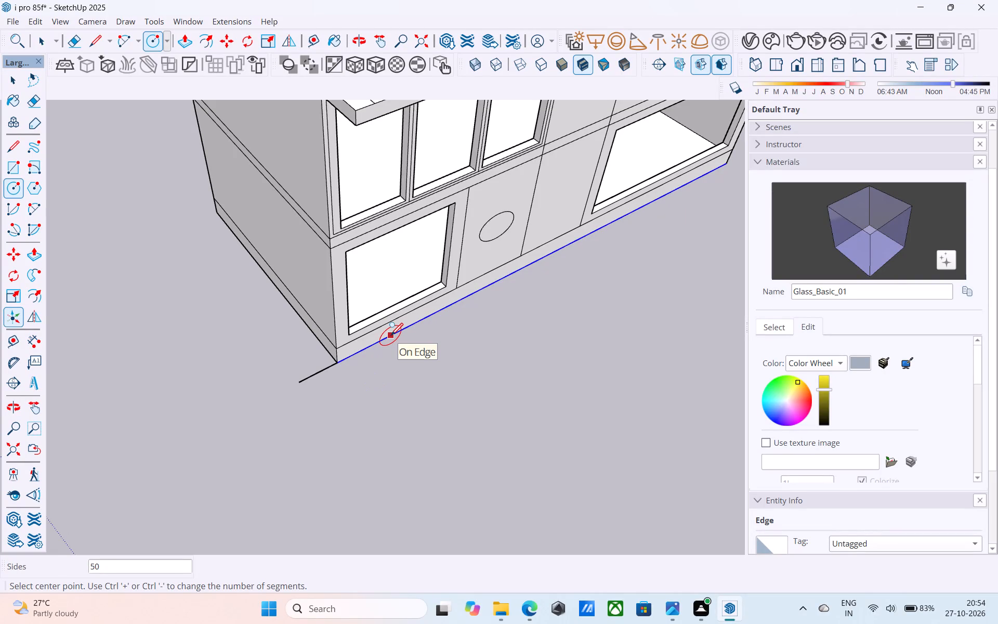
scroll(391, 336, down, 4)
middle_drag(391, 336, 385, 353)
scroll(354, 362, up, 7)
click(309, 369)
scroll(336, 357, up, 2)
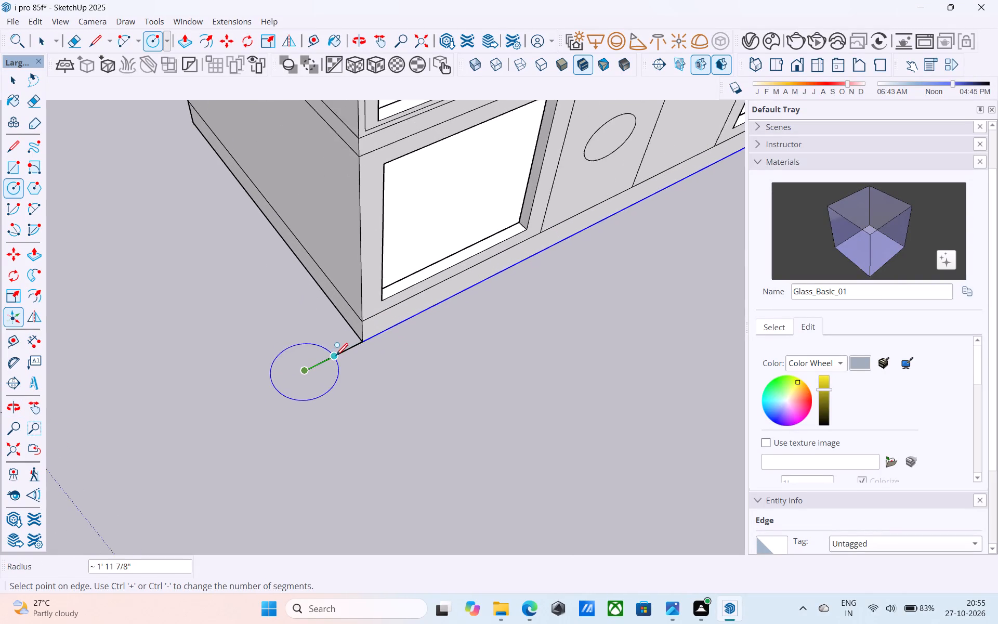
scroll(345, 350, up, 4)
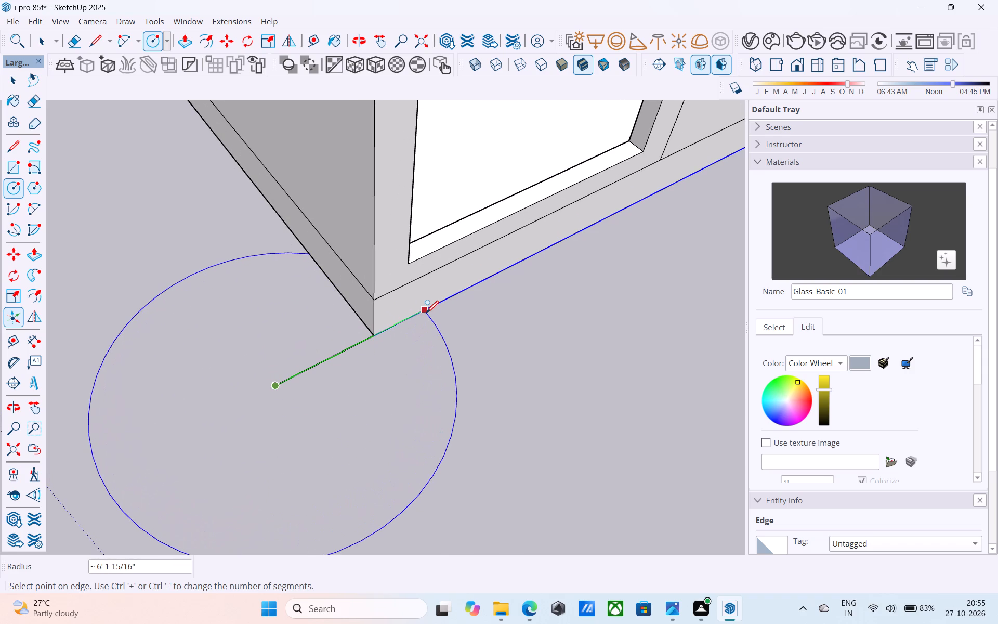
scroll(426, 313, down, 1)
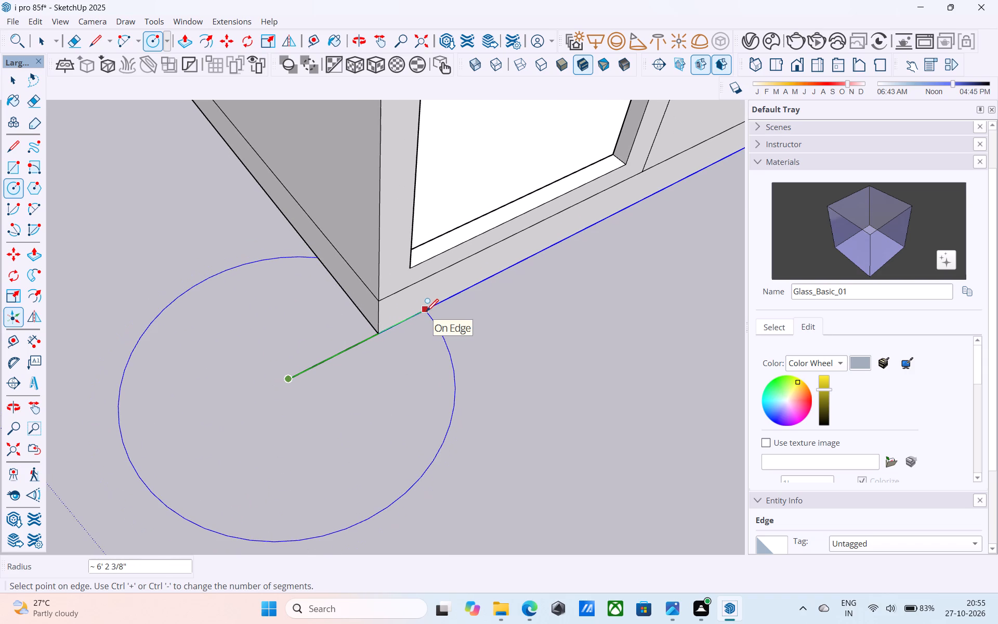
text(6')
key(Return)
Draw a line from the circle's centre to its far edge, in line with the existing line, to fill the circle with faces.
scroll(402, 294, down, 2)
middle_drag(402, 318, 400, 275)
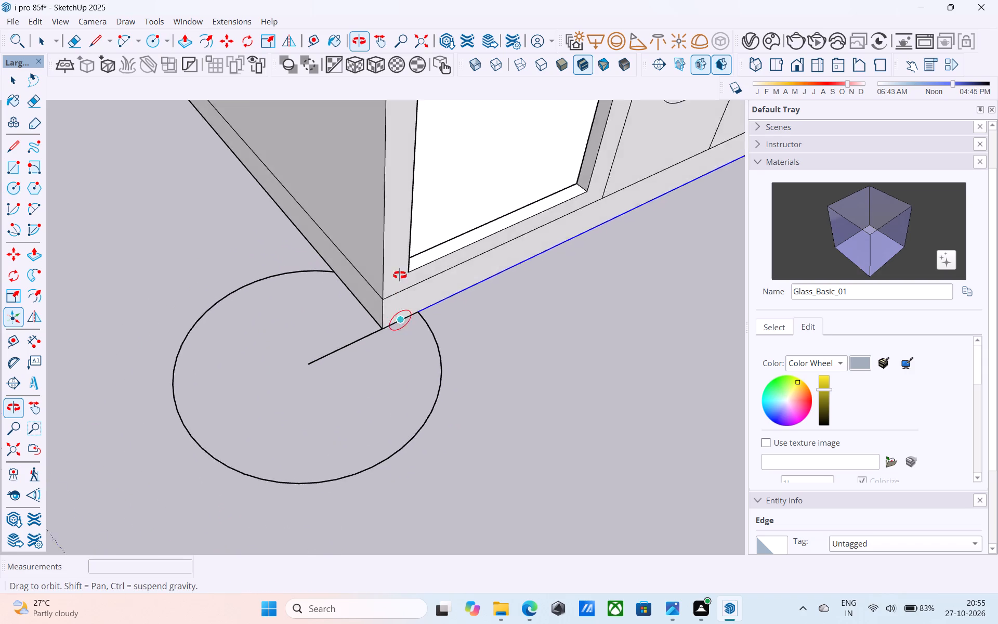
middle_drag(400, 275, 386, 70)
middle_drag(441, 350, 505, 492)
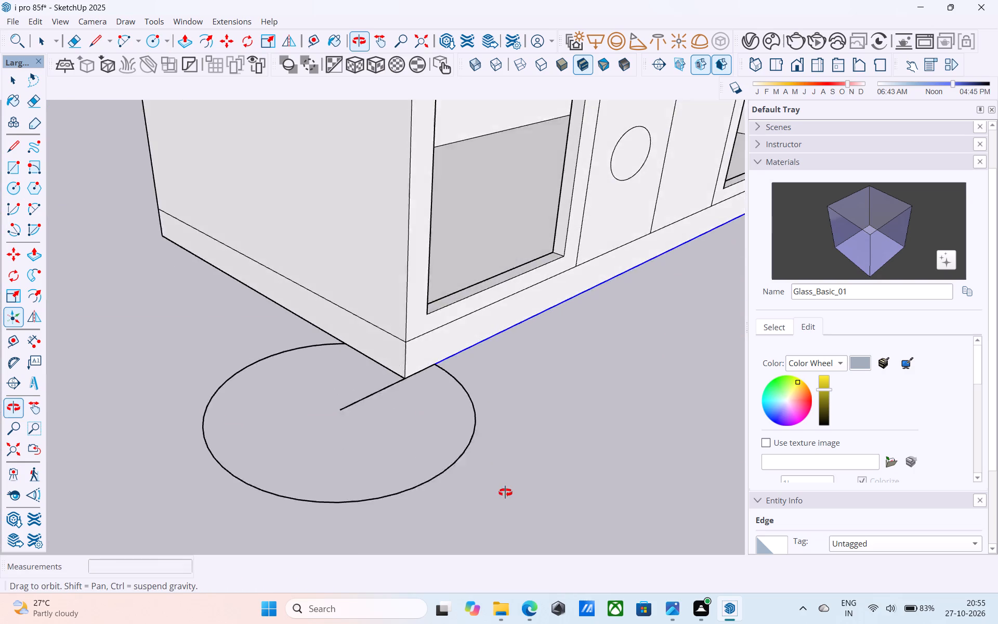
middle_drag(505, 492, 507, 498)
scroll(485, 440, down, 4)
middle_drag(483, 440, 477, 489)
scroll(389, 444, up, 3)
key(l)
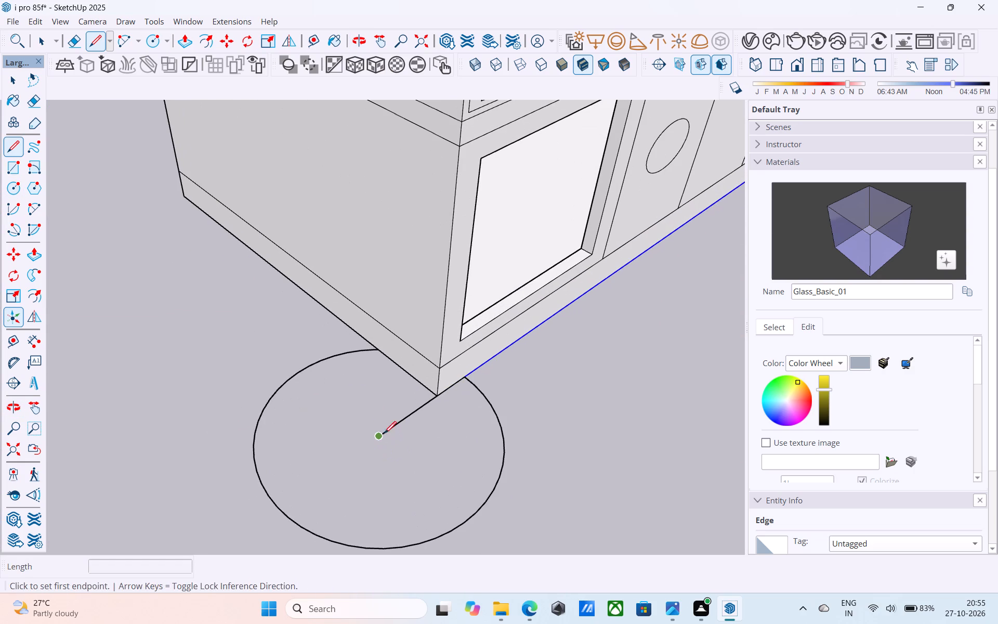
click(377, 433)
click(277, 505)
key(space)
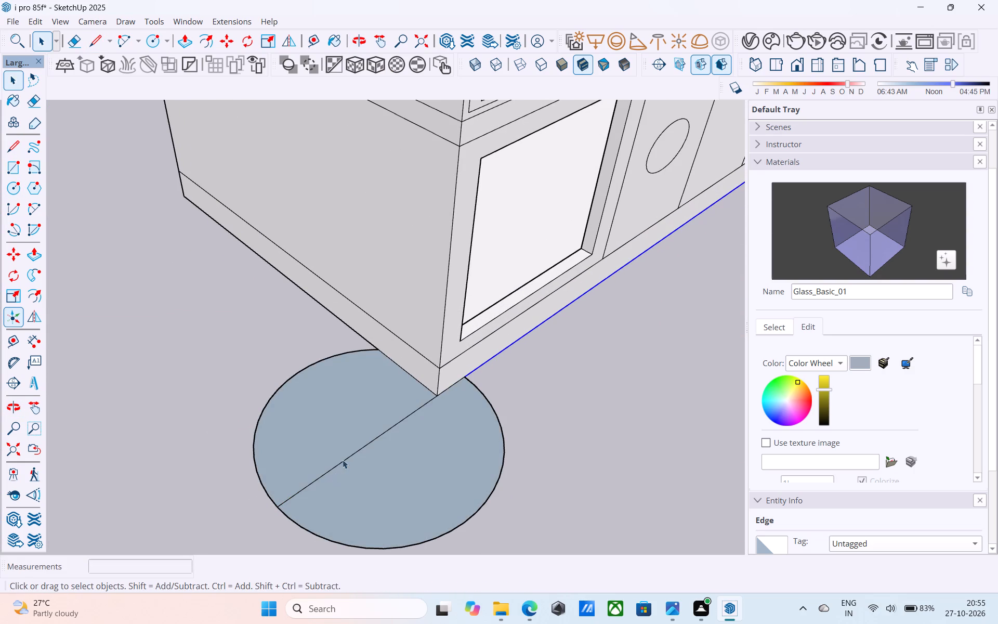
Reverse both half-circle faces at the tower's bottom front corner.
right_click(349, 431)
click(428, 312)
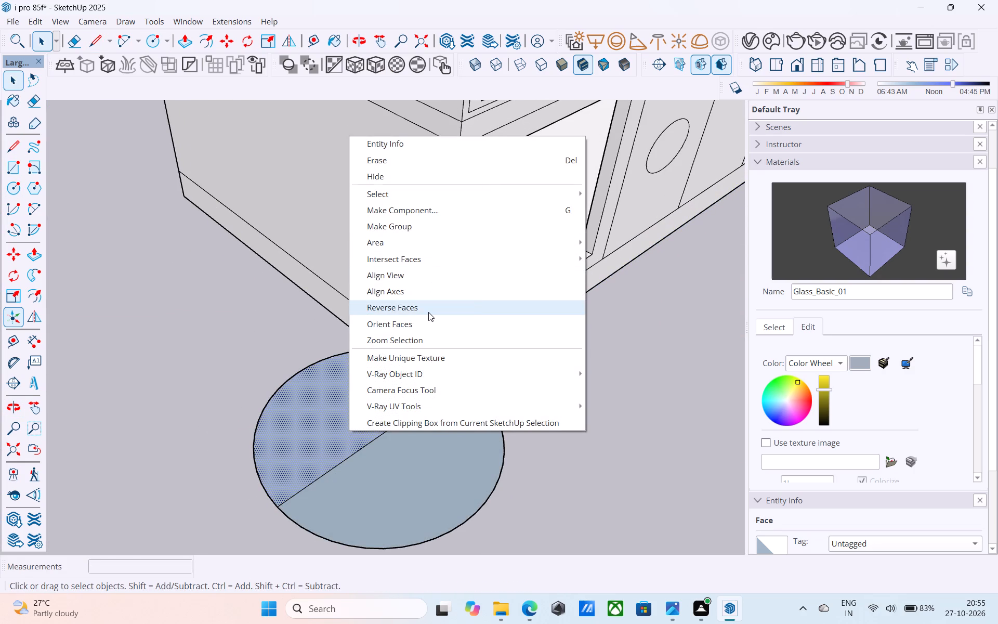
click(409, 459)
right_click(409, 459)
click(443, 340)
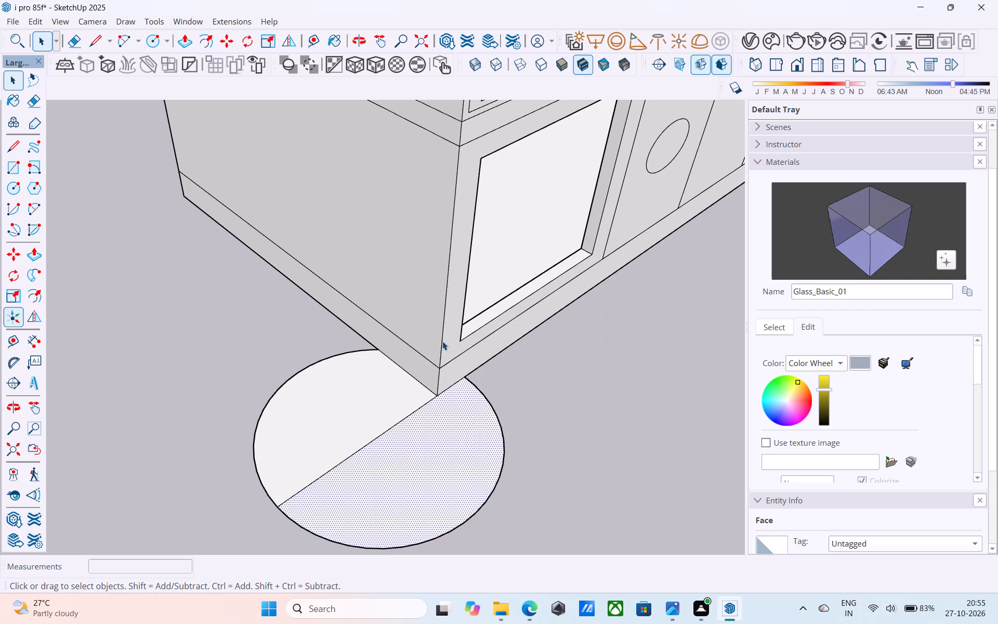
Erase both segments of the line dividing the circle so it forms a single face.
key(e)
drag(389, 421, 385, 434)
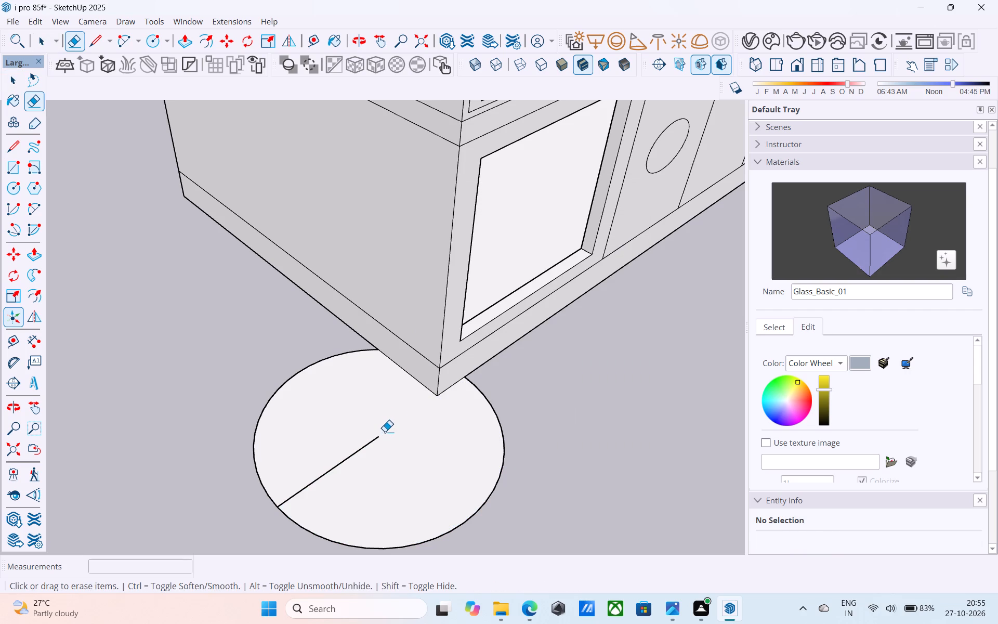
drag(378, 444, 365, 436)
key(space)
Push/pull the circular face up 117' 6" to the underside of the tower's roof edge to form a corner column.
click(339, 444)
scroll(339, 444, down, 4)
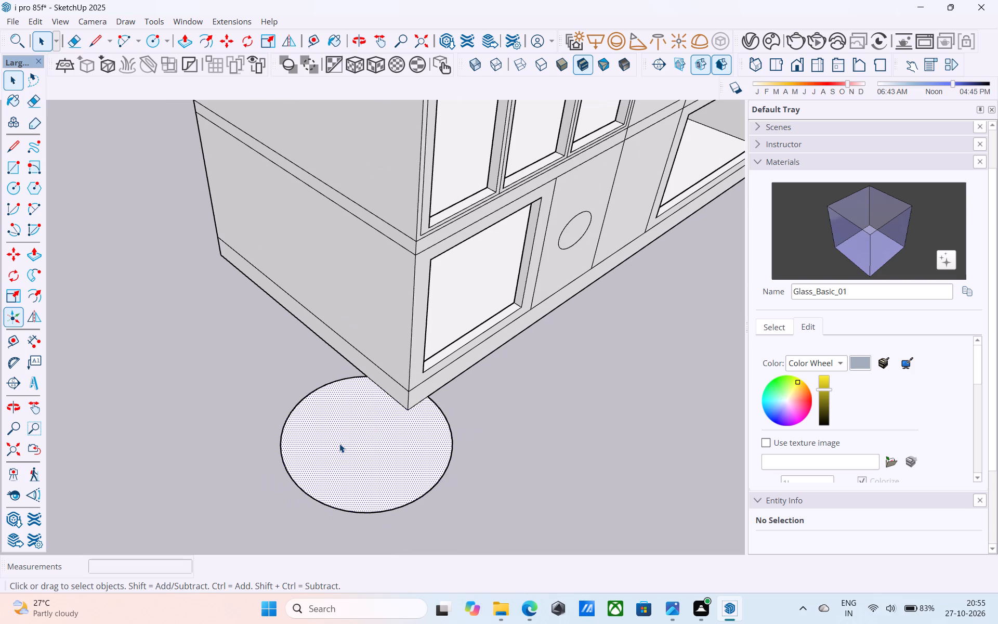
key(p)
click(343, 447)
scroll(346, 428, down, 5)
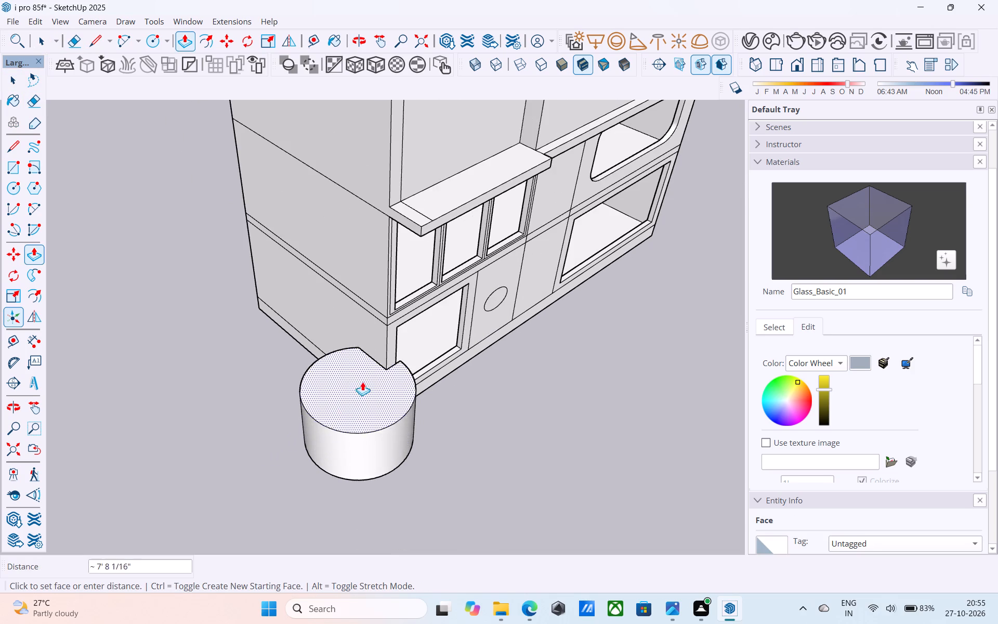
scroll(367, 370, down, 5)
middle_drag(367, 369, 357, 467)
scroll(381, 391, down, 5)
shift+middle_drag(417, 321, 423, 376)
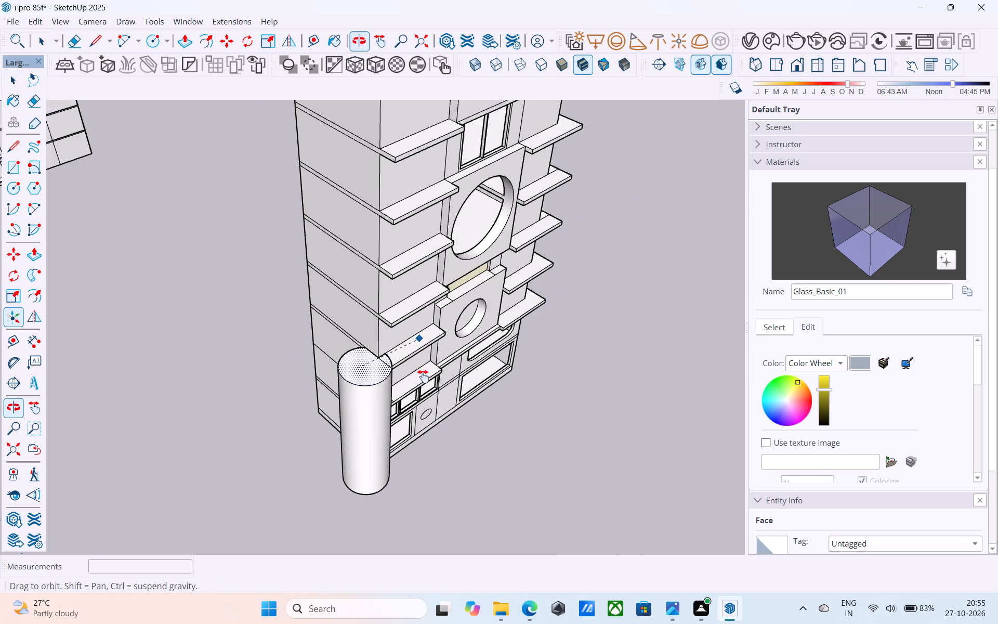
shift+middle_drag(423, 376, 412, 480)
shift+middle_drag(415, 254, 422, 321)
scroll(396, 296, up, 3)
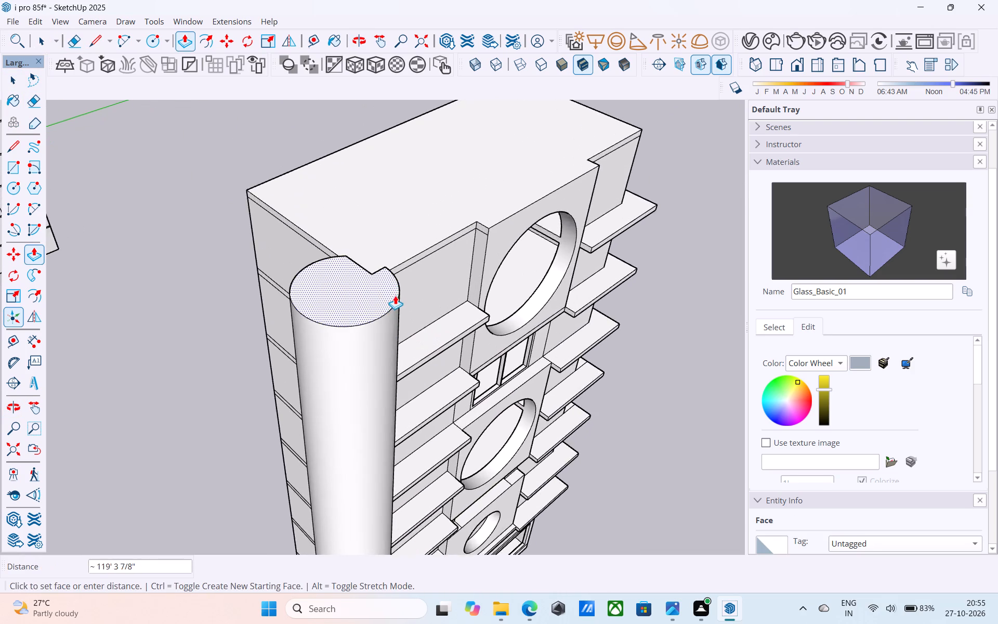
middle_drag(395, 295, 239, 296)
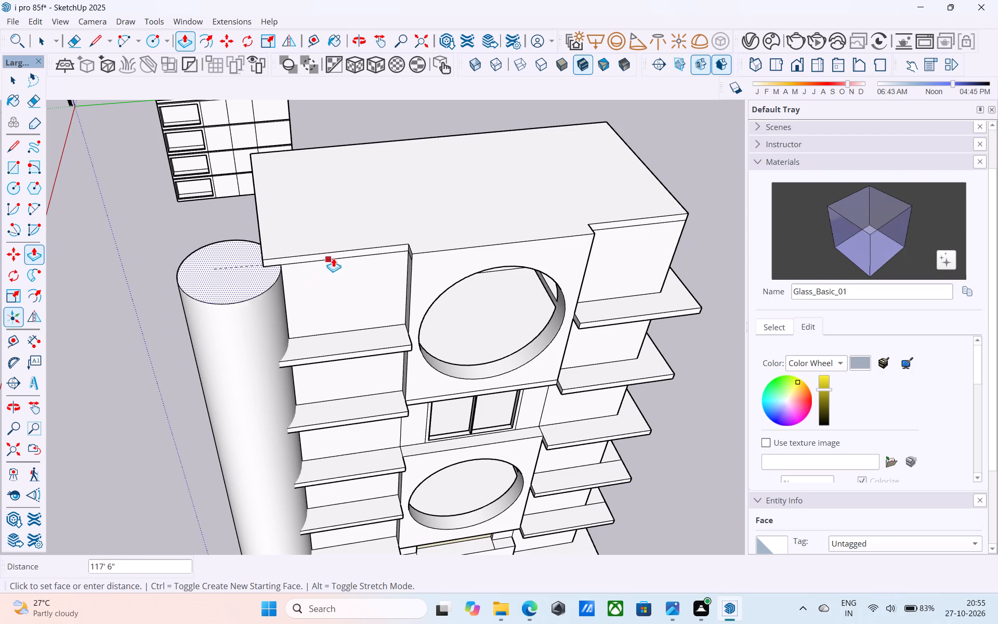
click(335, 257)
Examine the tower with its round corner column from several angles and distances.
scroll(336, 253, down, 4)
middle_drag(340, 345, 314, 206)
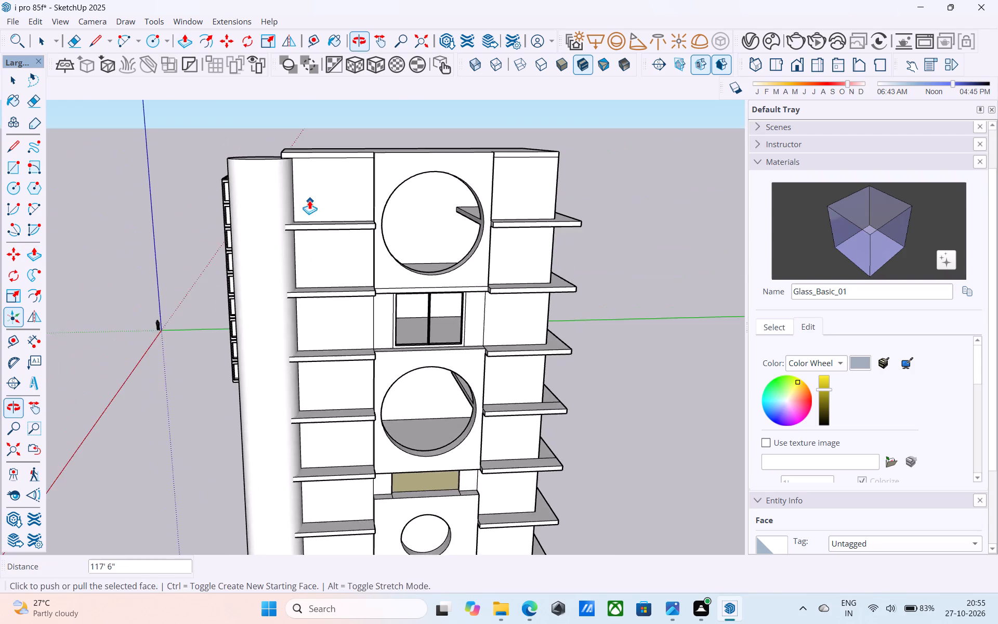
scroll(327, 234, down, 3)
shift+middle_drag(343, 340, 327, 224)
scroll(327, 222, down, 7)
middle_drag(334, 268, 384, 407)
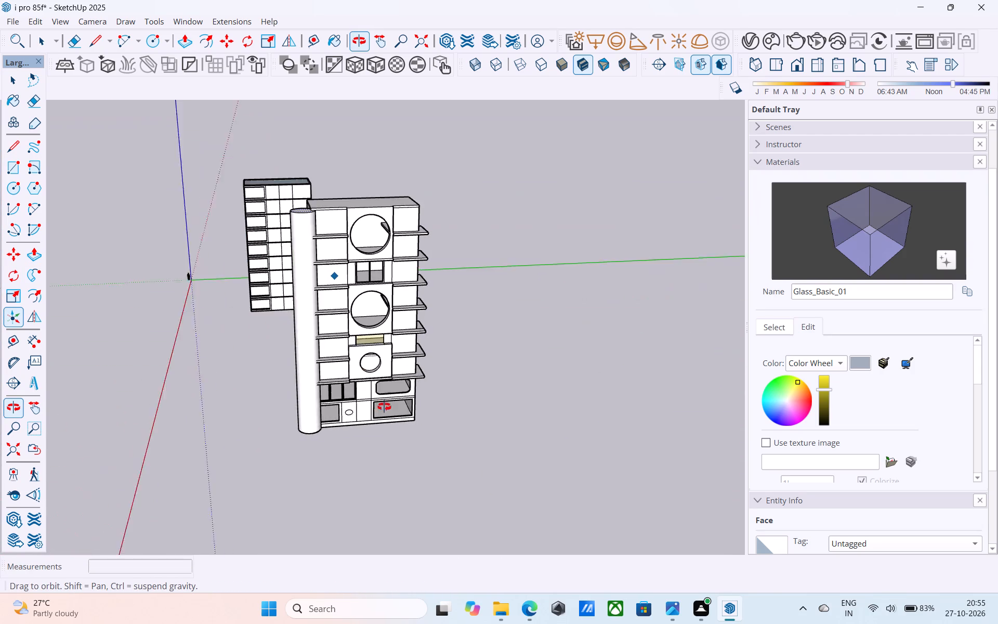
middle_drag(384, 407, 476, 405)
scroll(360, 328, up, 4)
middle_drag(360, 328, 339, 332)
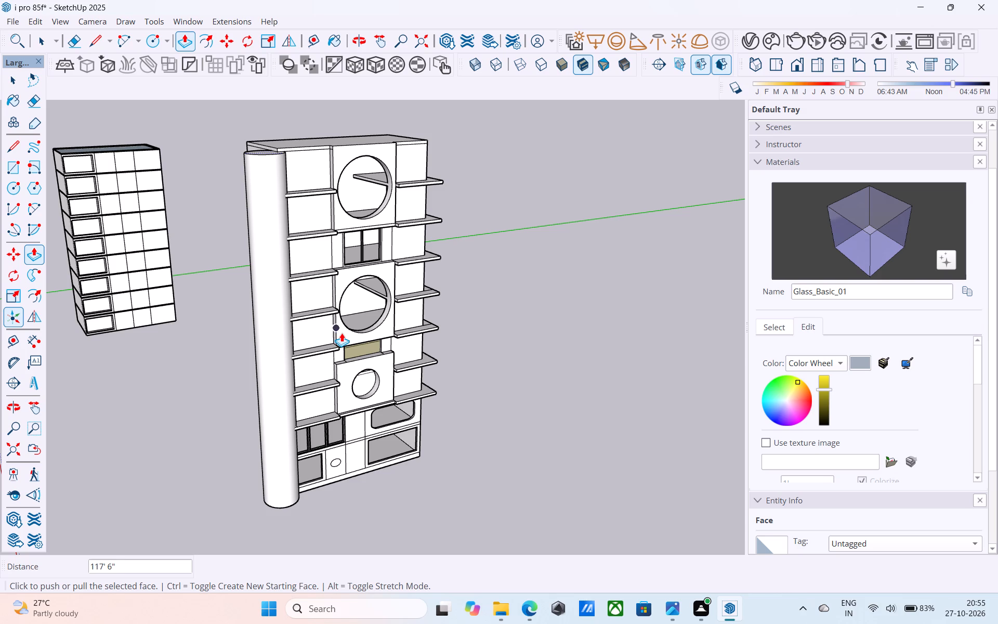
scroll(342, 333, up, 1)
scroll(343, 333, down, 4)
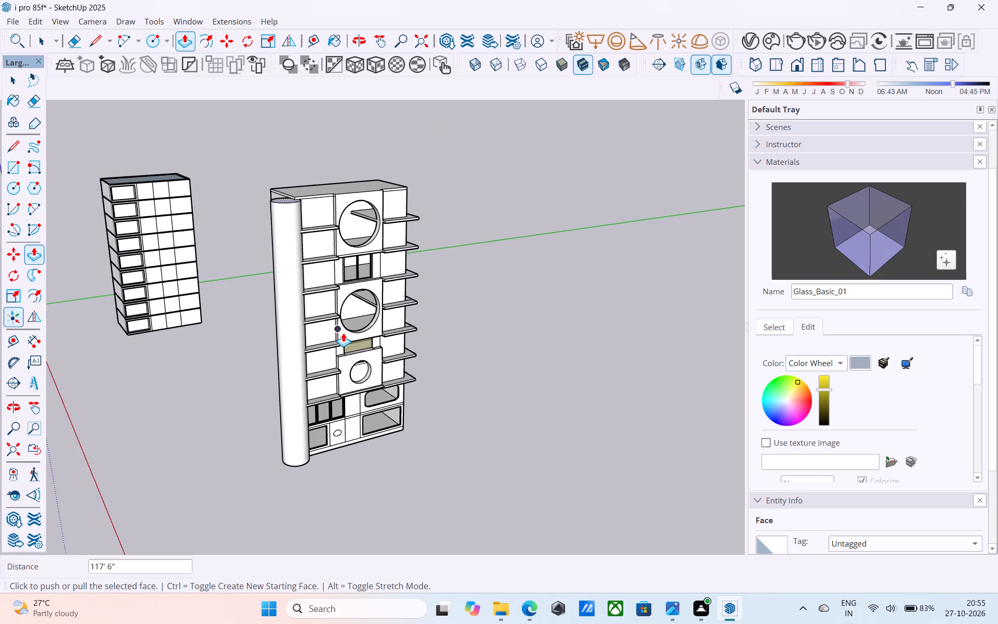
middle_drag(356, 381, 239, 327)
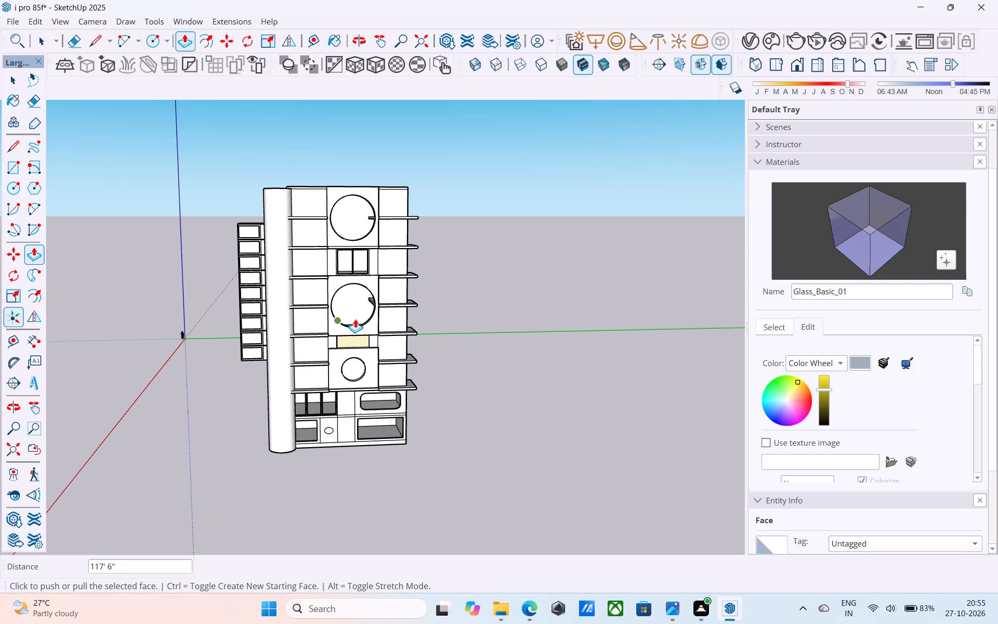
scroll(355, 318, down, 4)
scroll(291, 280, up, 5)
scroll(291, 280, down, 3)
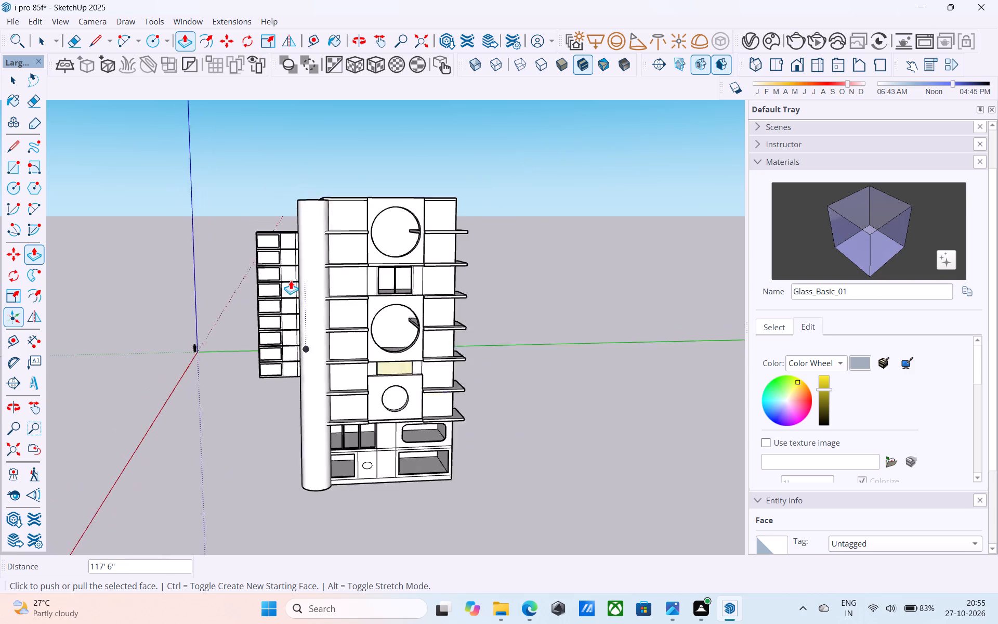
scroll(291, 280, down, 1)
middle_drag(291, 280, 177, 350)
scroll(268, 256, up, 4)
scroll(308, 230, up, 2)
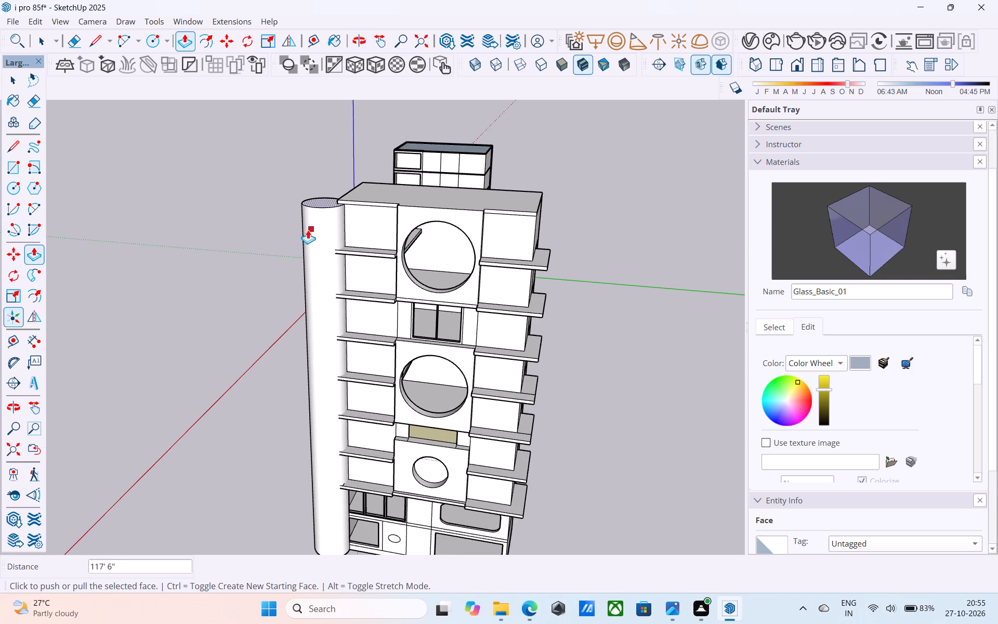
scroll(308, 230, down, 2)
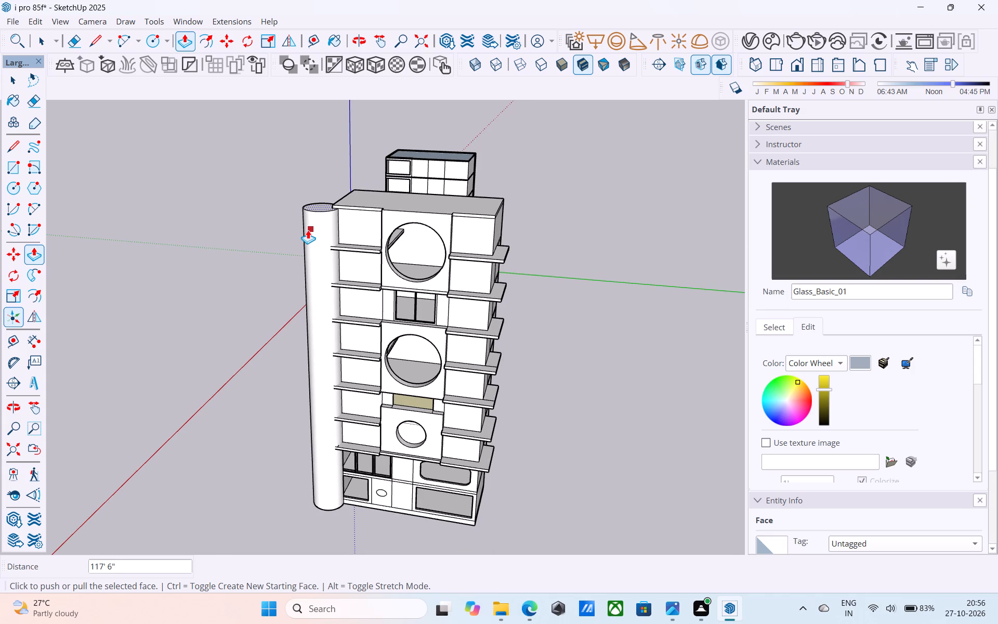
scroll(309, 230, down, 4)
middle_drag(311, 232, 440, 312)
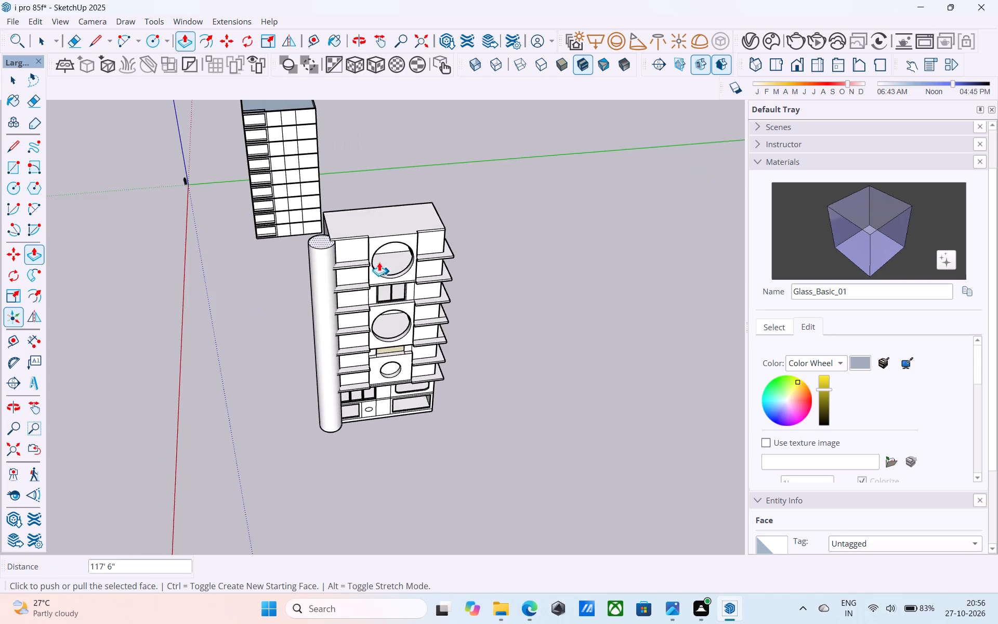
scroll(374, 256, up, 7)
middle_drag(377, 266, 281, 266)
scroll(289, 268, up, 5)
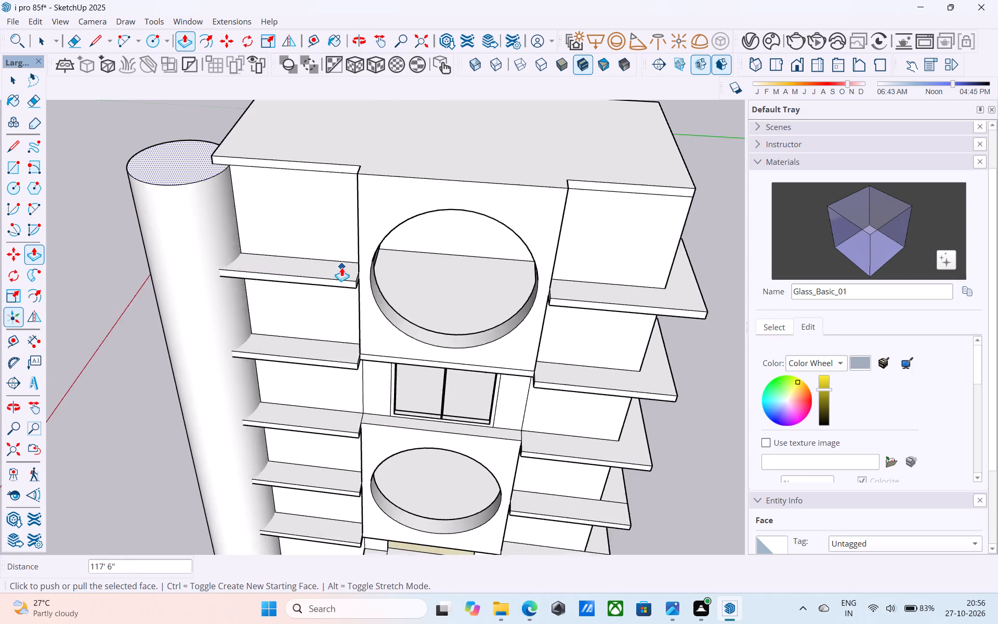
scroll(342, 267, up, 5)
middle_drag(371, 270, 469, 294)
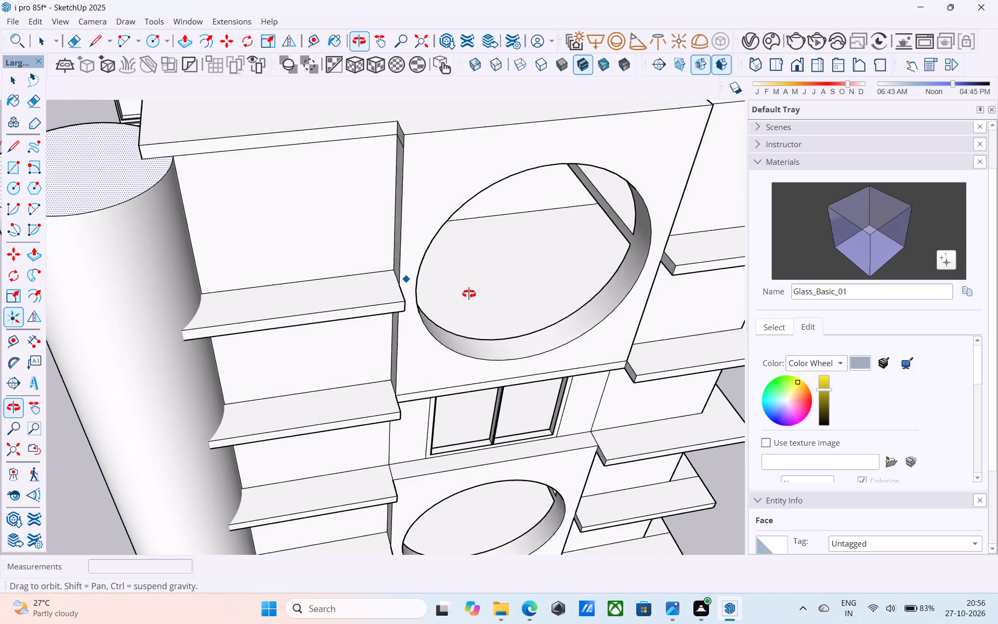
middle_drag(469, 294, 423, 266)
scroll(412, 249, down, 12)
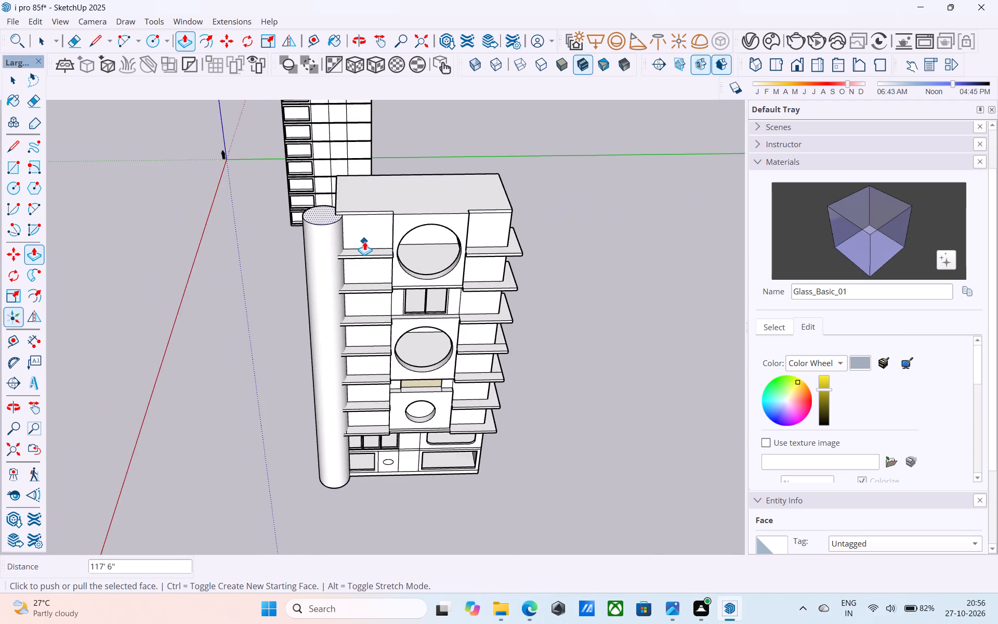
scroll(364, 241, down, 1)
middle_drag(364, 241, 361, 307)
scroll(361, 307, up, 3)
middle_drag(365, 281, 358, 243)
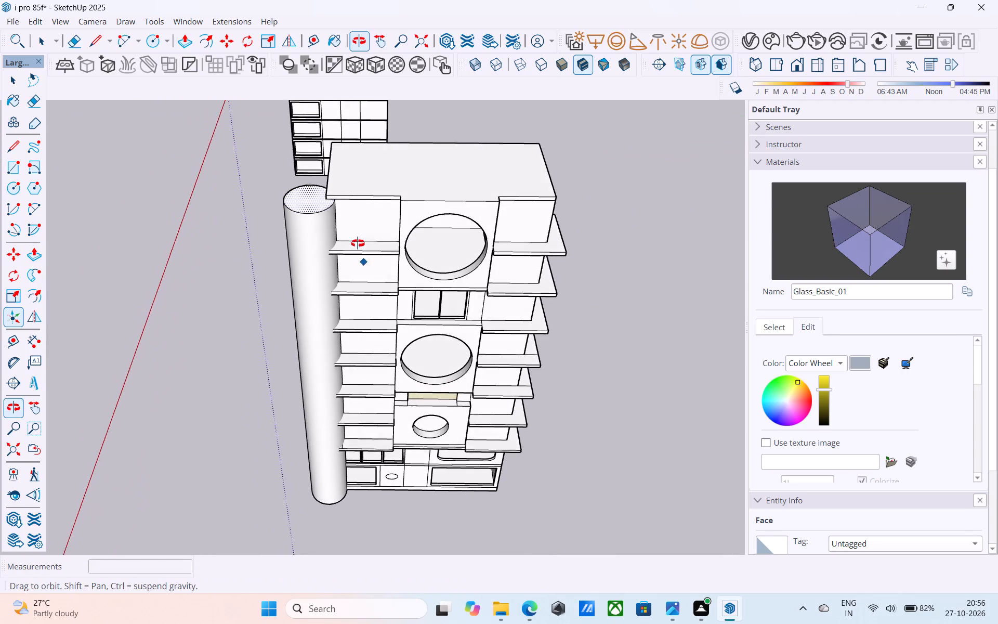
middle_drag(358, 243, 357, 243)
scroll(359, 236, down, 8)
middle_drag(363, 239, 363, 239)
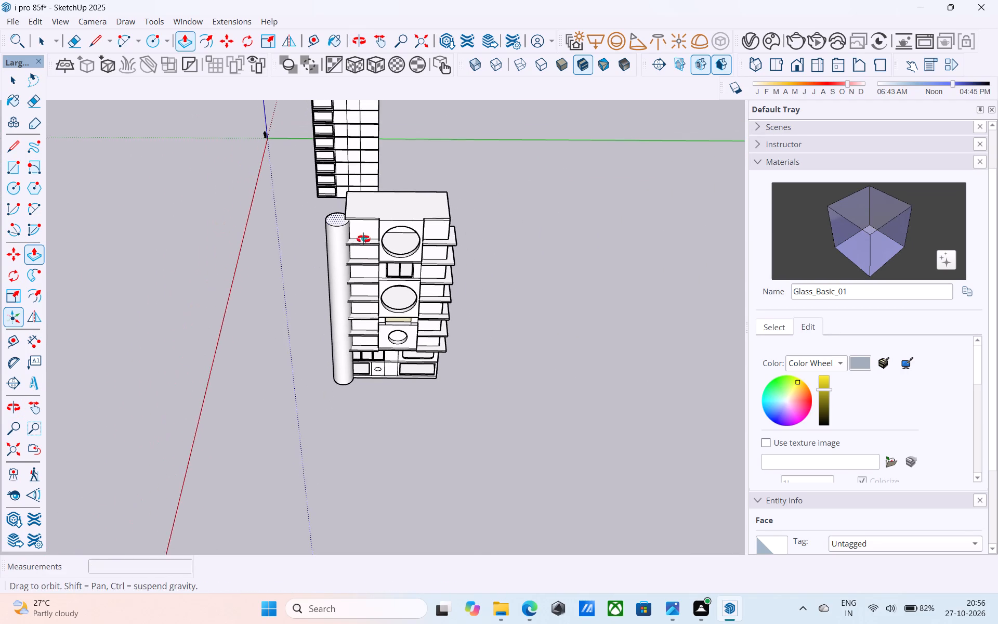
middle_drag(363, 239, 391, 239)
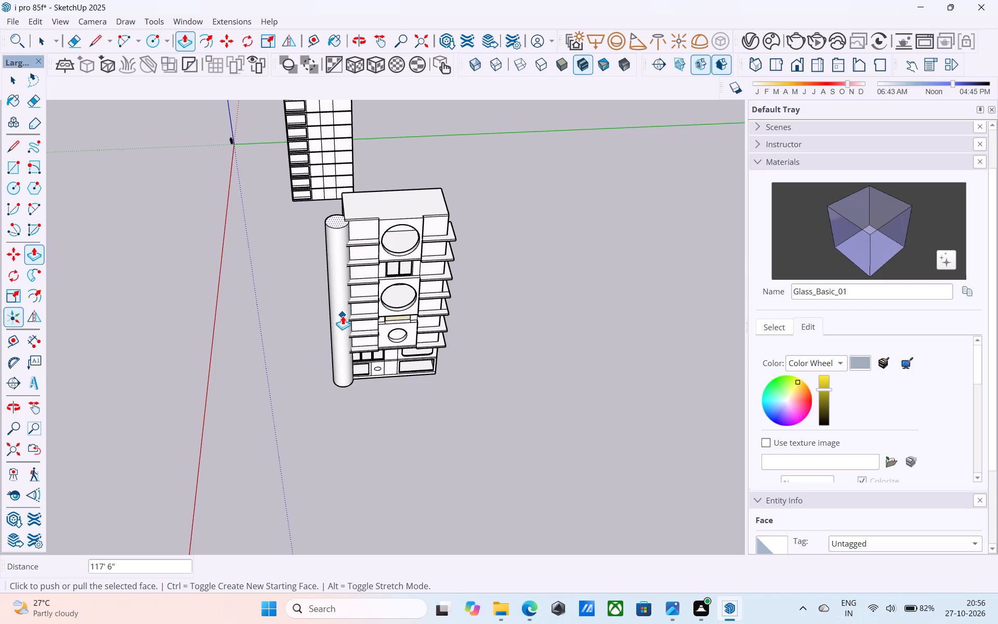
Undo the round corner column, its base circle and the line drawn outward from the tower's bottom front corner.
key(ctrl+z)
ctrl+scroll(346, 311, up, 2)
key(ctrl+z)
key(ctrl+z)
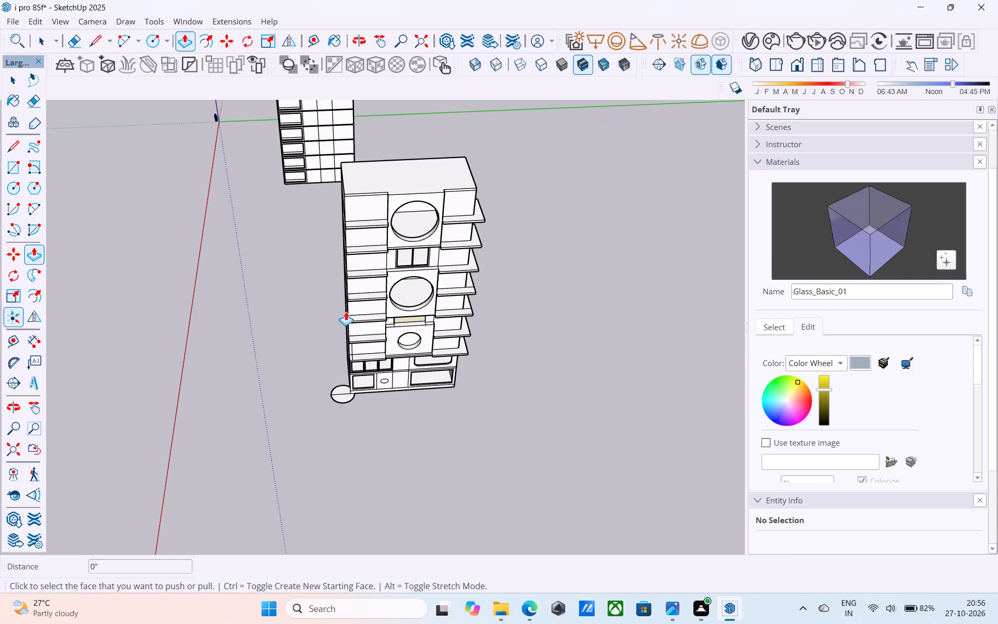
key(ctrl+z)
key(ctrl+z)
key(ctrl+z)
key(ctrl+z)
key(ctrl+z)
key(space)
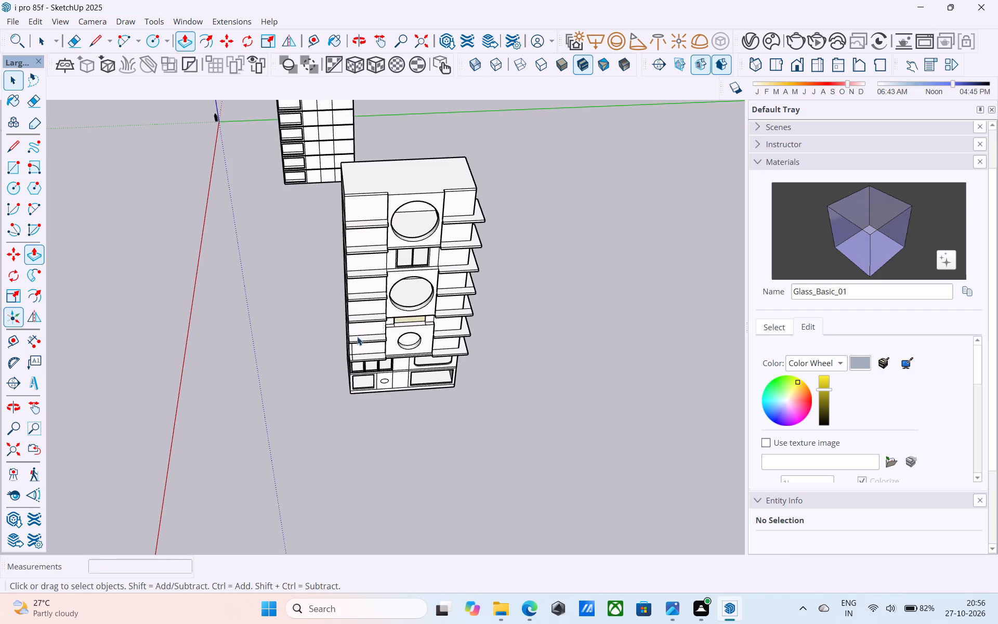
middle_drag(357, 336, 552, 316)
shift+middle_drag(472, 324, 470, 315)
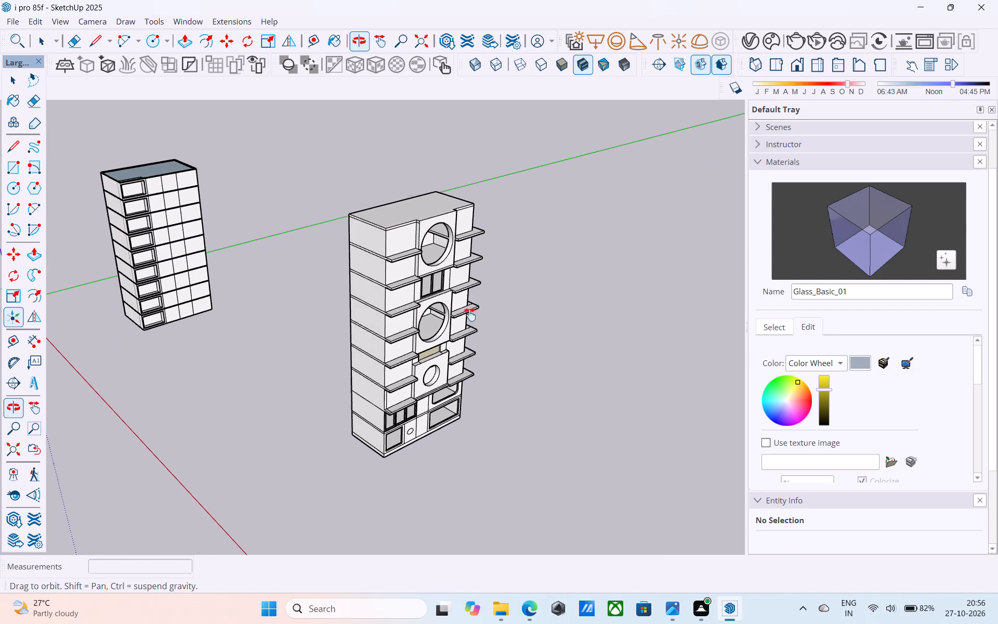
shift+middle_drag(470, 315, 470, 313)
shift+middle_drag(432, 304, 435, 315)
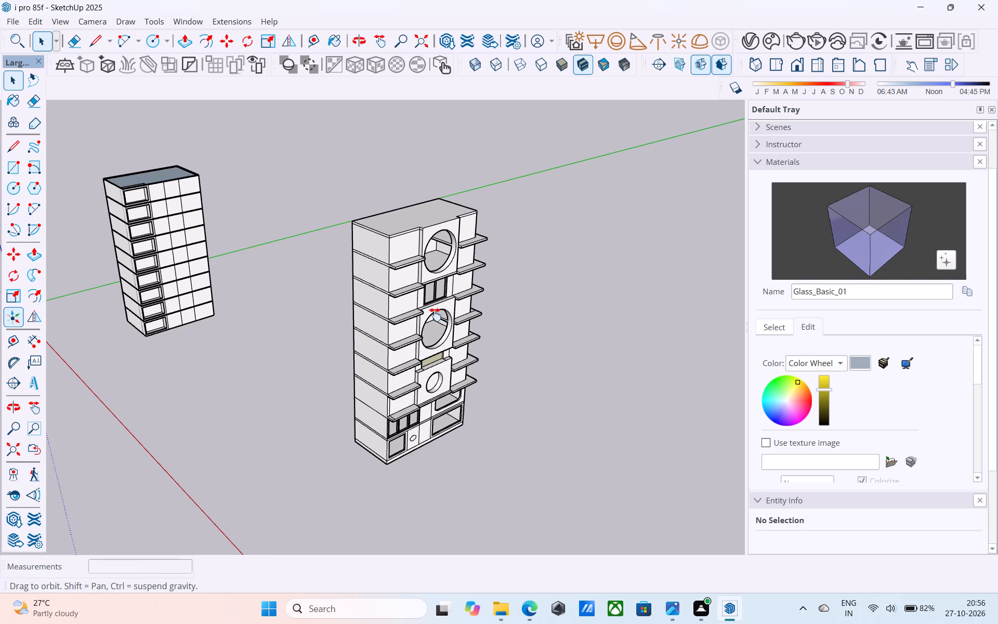
Copy the short vertical edge at the tower's bottom front corner 4' along the side wall's base band.
shift+middle_drag(435, 315, 438, 323)
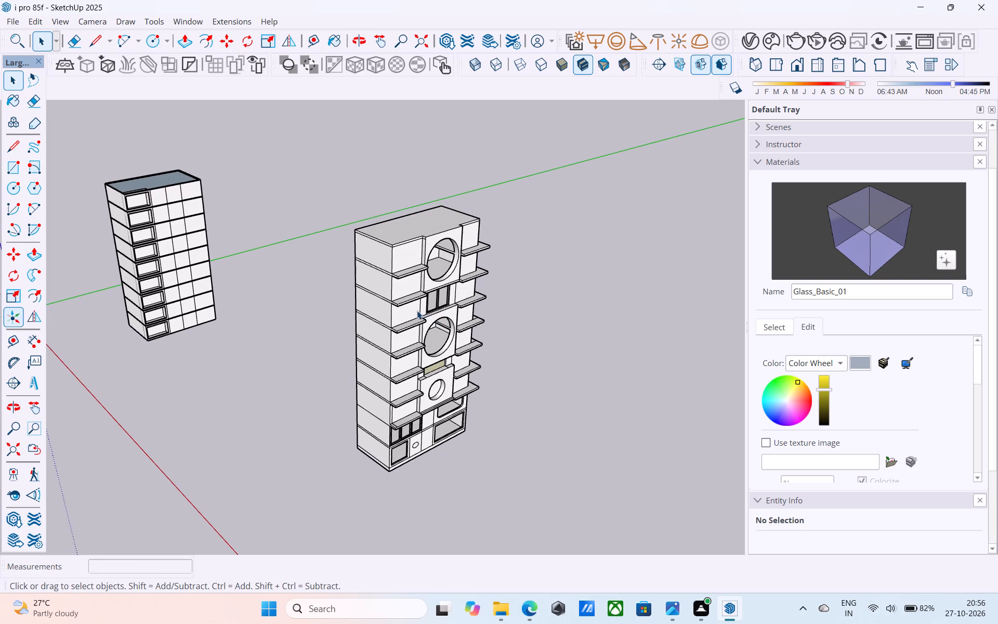
middle_drag(414, 308, 392, 264)
scroll(377, 265, up, 4)
middle_drag(383, 255, 404, 318)
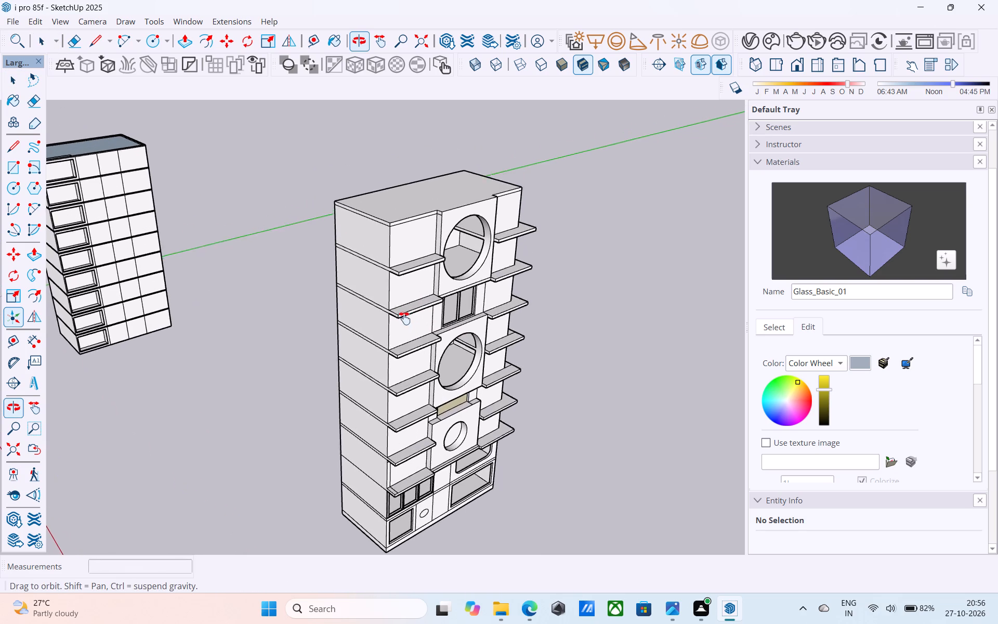
middle_drag(404, 318, 415, 346)
scroll(389, 272, down, 4)
middle_drag(410, 423, 414, 321)
scroll(405, 369, up, 2)
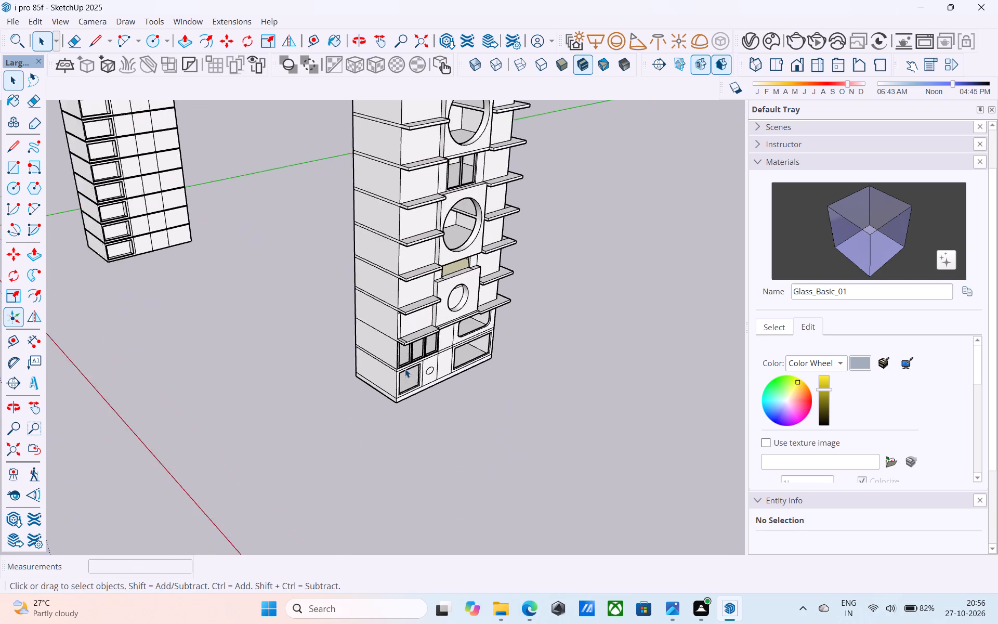
scroll(405, 369, up, 11)
shift+middle_drag(389, 419, 390, 359)
scroll(390, 357, up, 5)
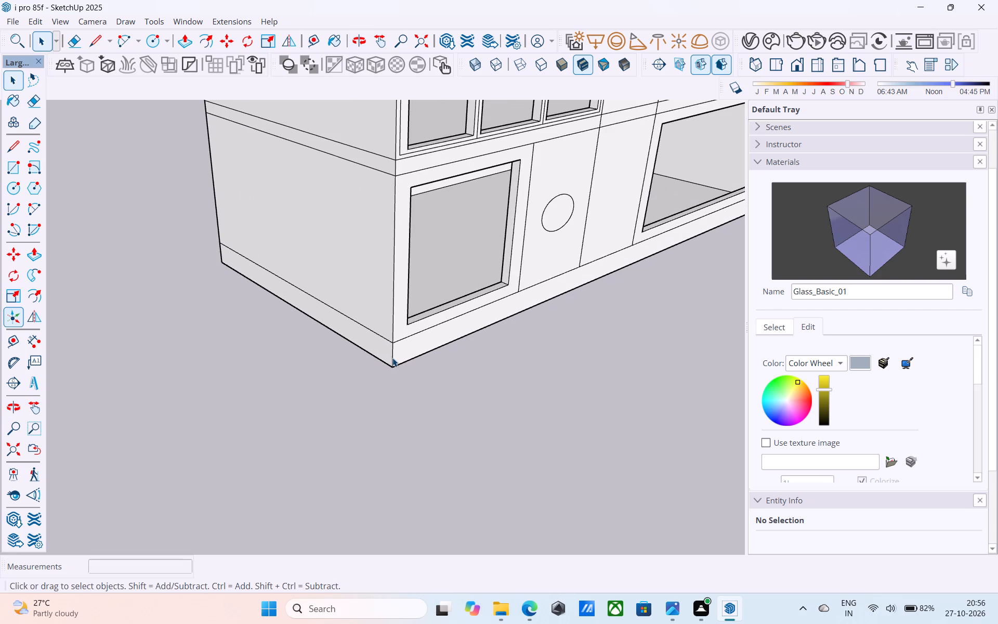
click(392, 358)
key(m)
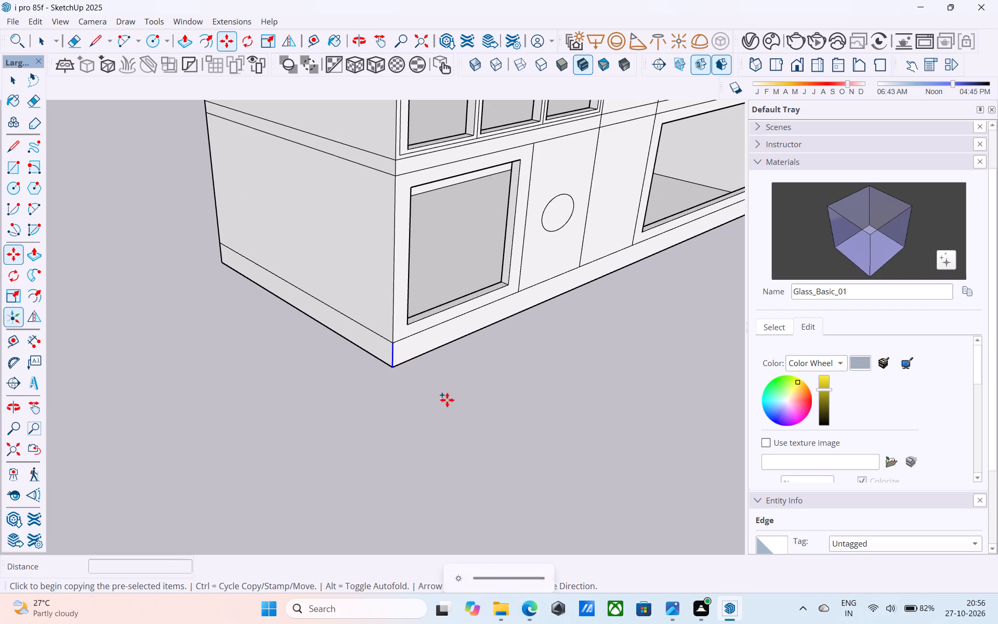
click(391, 342)
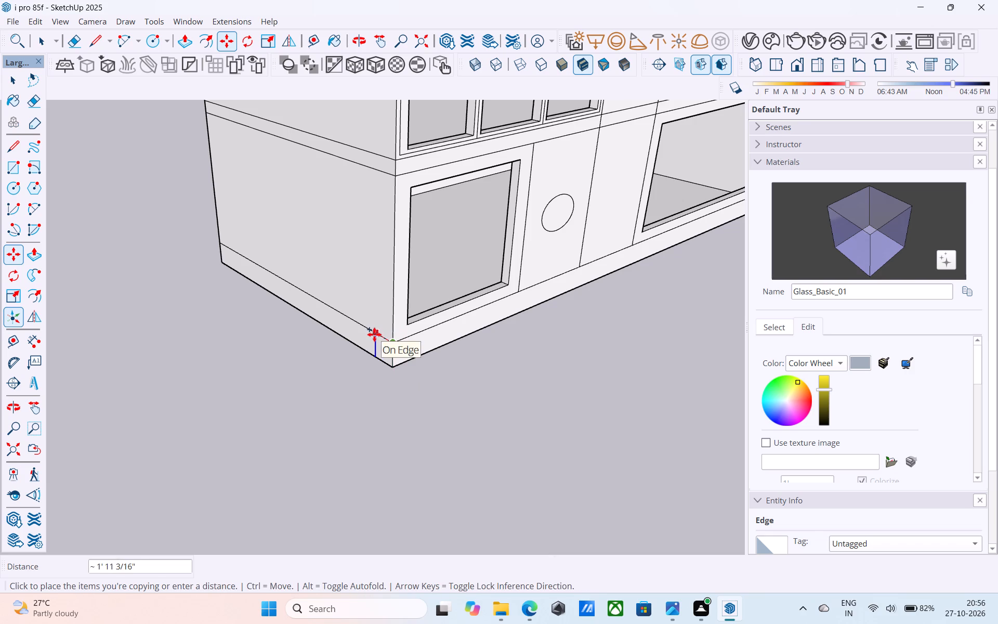
text(6")
key(Return)
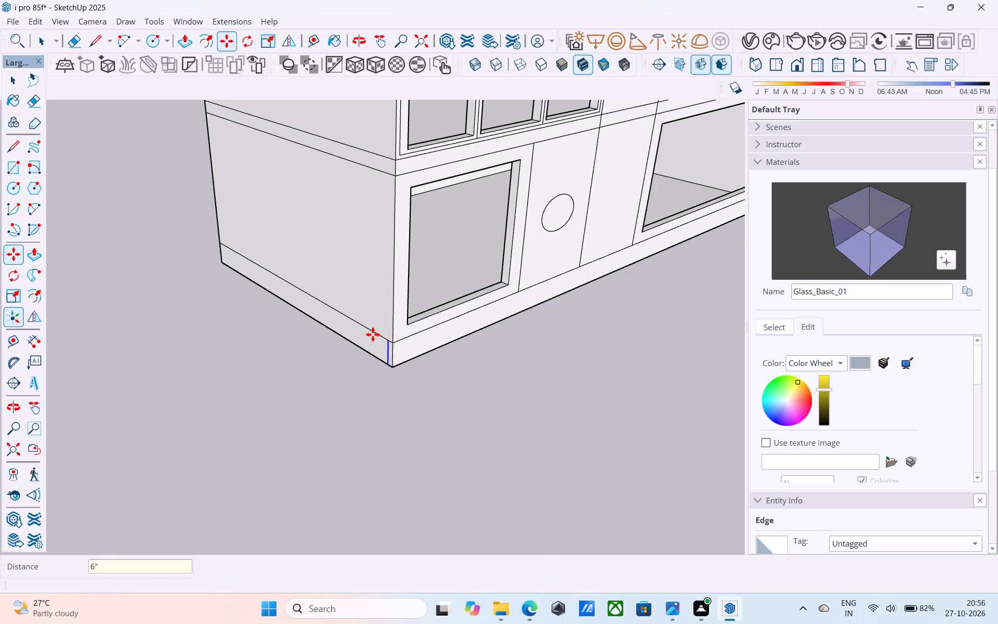
text(4')
key(Return)
Push/pull the marked-off piece of the base band out 6" from the side wall.
scroll(318, 293, down, 5)
key(space)
scroll(329, 314, up, 6)
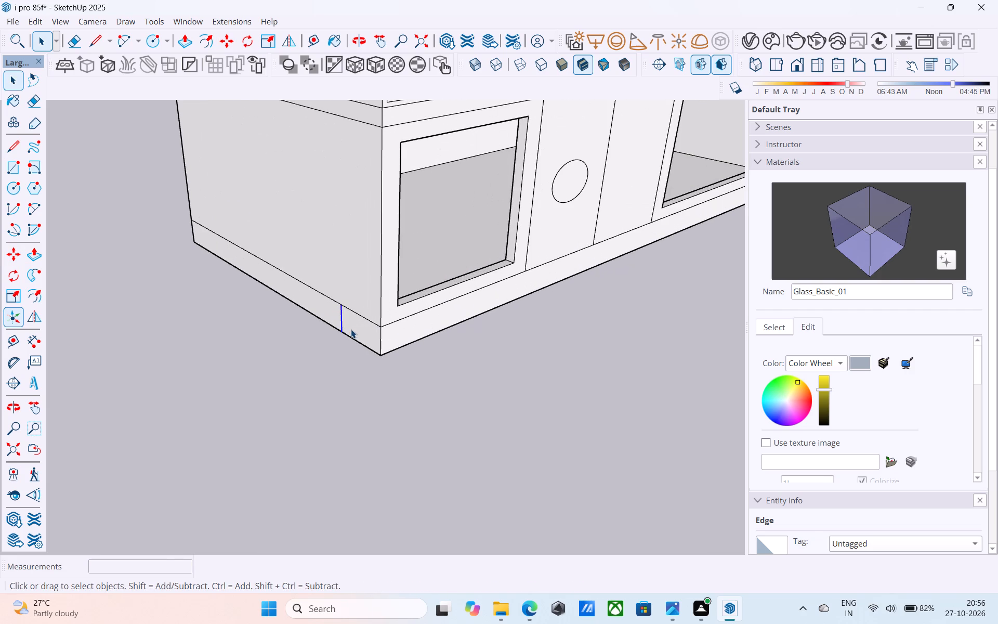
click(351, 329)
key(p)
click(351, 330)
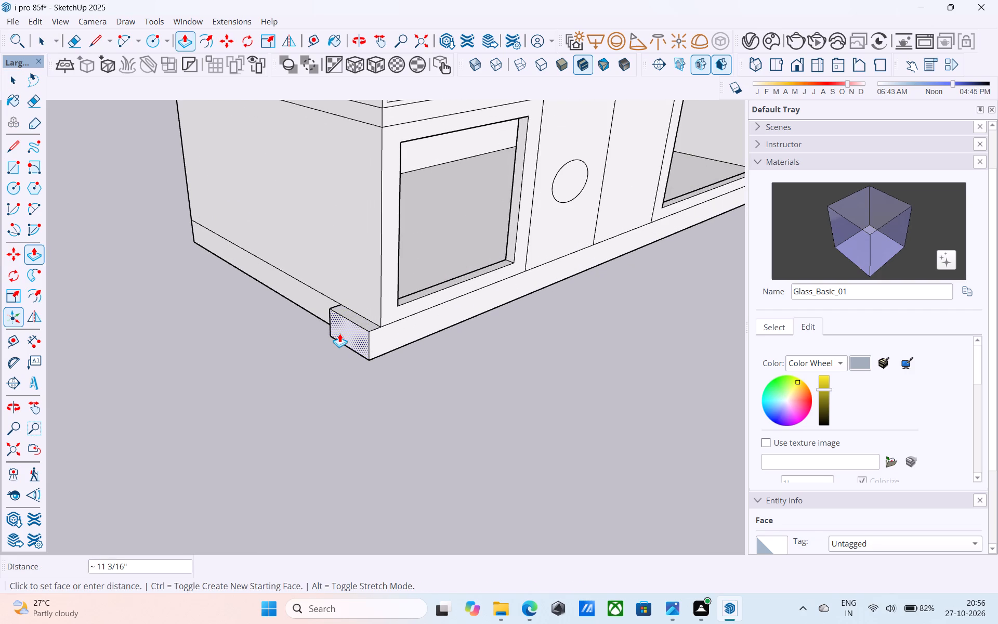
text(6")
key(Return)
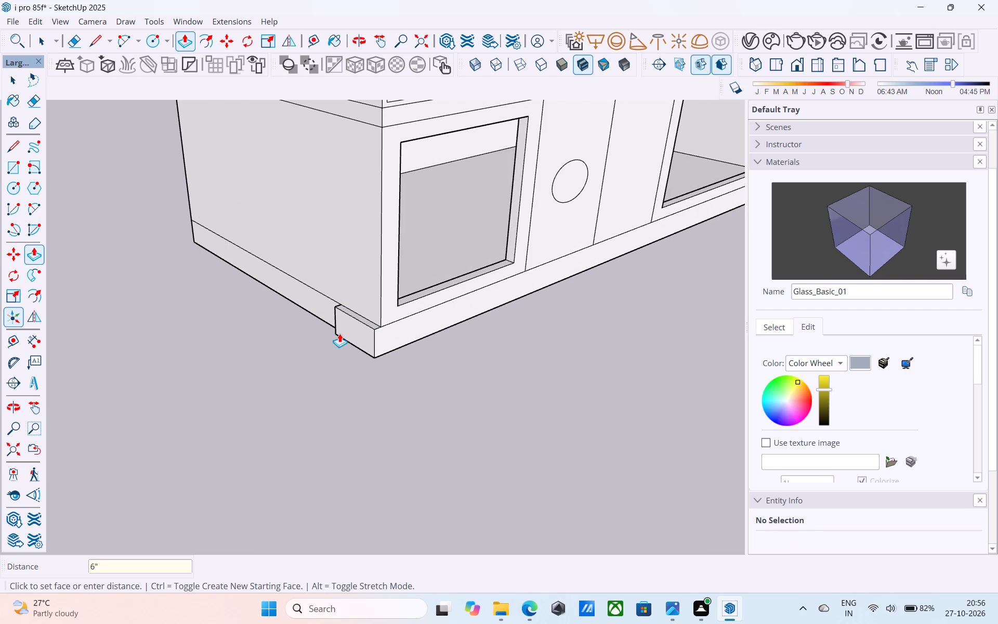
key(space)
Push/pull the top face of the projecting base block up 116' 6" to the tower's roof level, forming a corner strip.
scroll(339, 333, up, 1)
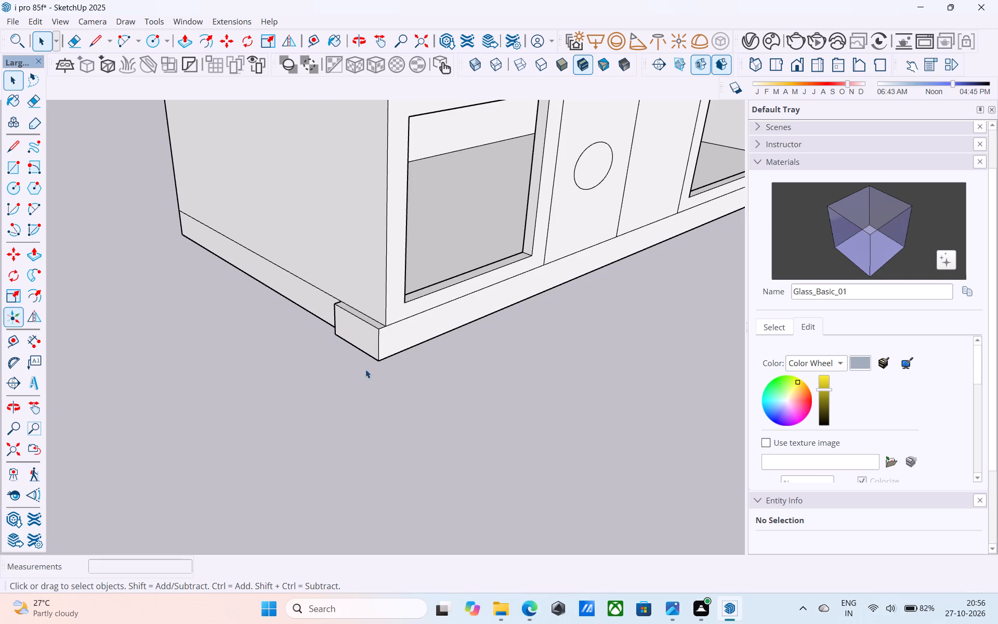
scroll(362, 371, down, 3)
middle_drag(353, 381, 306, 445)
scroll(355, 372, up, 7)
click(348, 348)
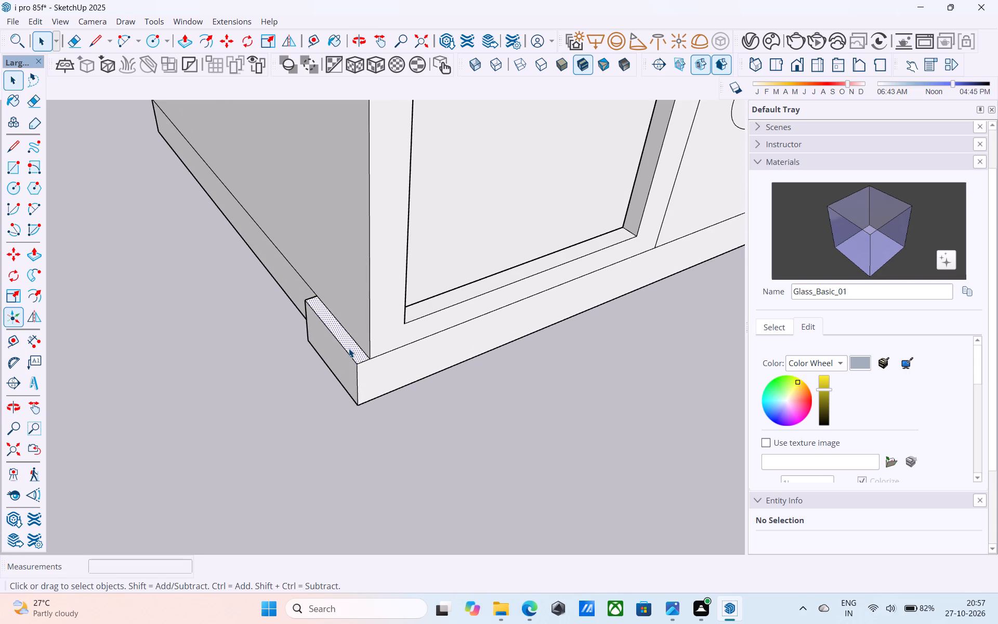
key(p)
click(349, 348)
scroll(352, 326, down, 10)
middle_drag(346, 313, 365, 417)
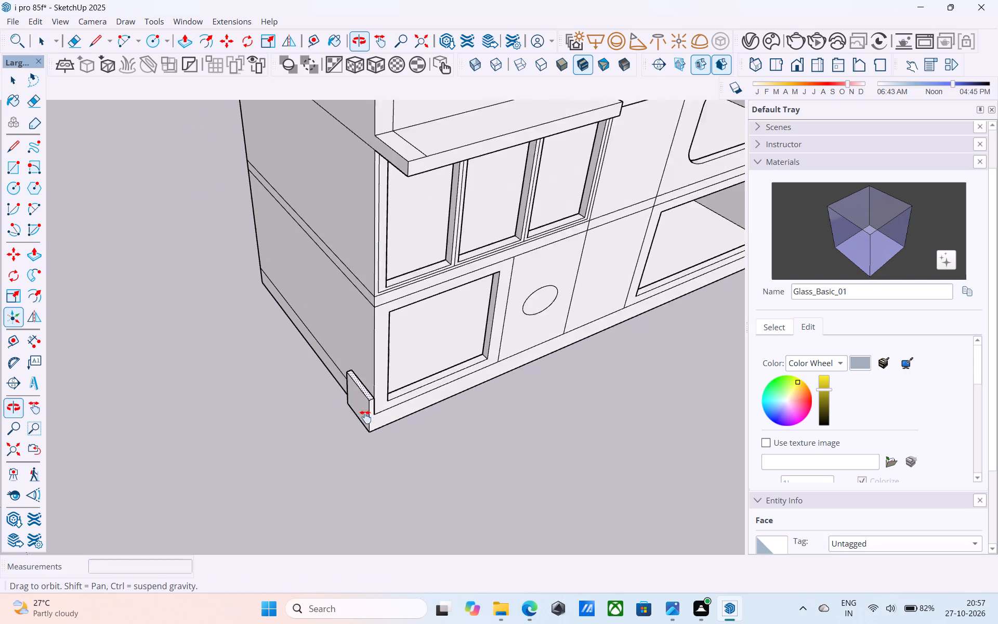
middle_drag(365, 417, 369, 428)
scroll(361, 252, down, 4)
middle_drag(361, 253, 361, 501)
scroll(379, 256, down, 3)
middle_drag(378, 256, 363, 438)
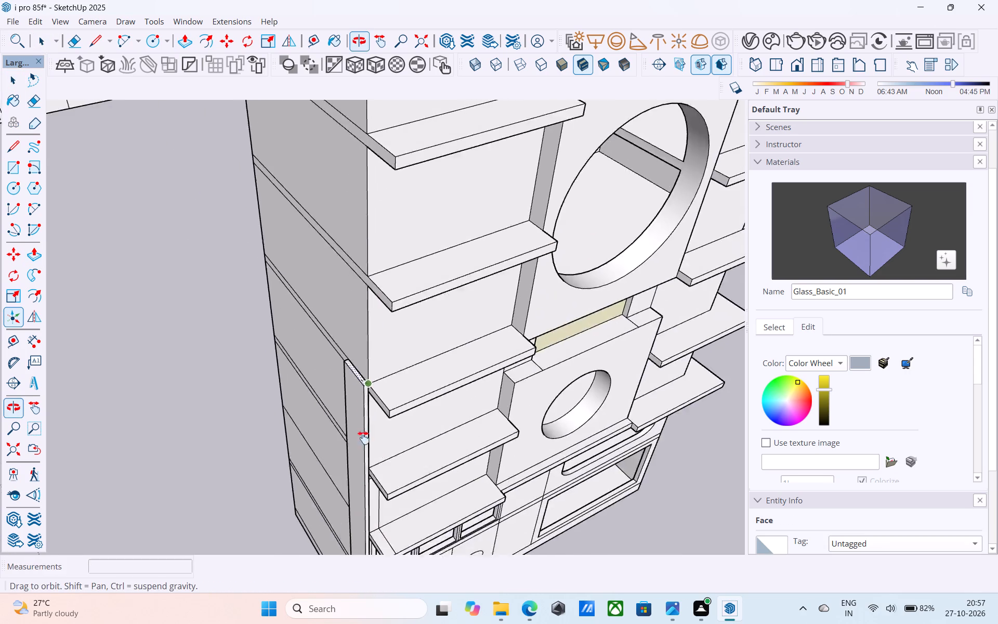
middle_drag(363, 438, 346, 549)
scroll(346, 328, down, 5)
middle_drag(350, 241, 402, 460)
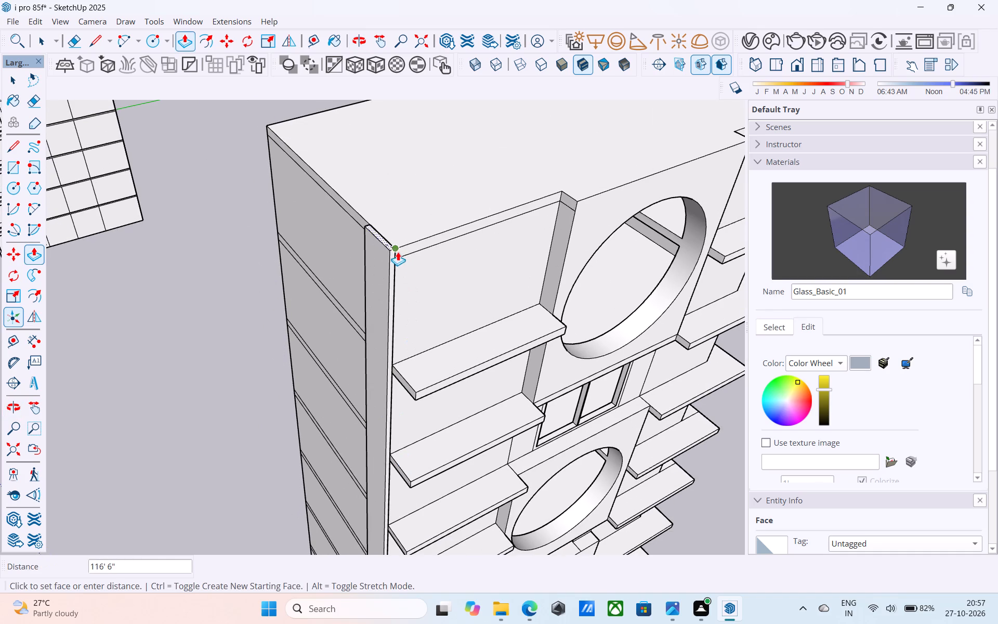
click(399, 249)
Widen the full-height corner strip by push/pulling its narrow rear face 4' along the side wall.
scroll(402, 225, down, 11)
middle_drag(416, 253, 321, 179)
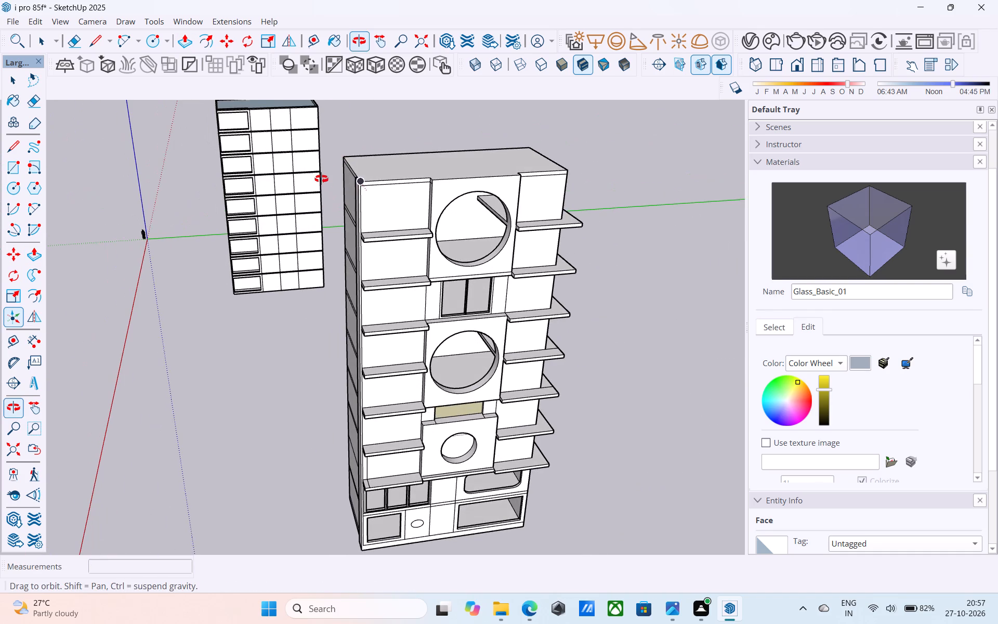
middle_drag(321, 179, 321, 178)
middle_drag(448, 236, 502, 241)
scroll(502, 241, down, 2)
scroll(391, 241, down, 4)
middle_drag(394, 252, 620, 326)
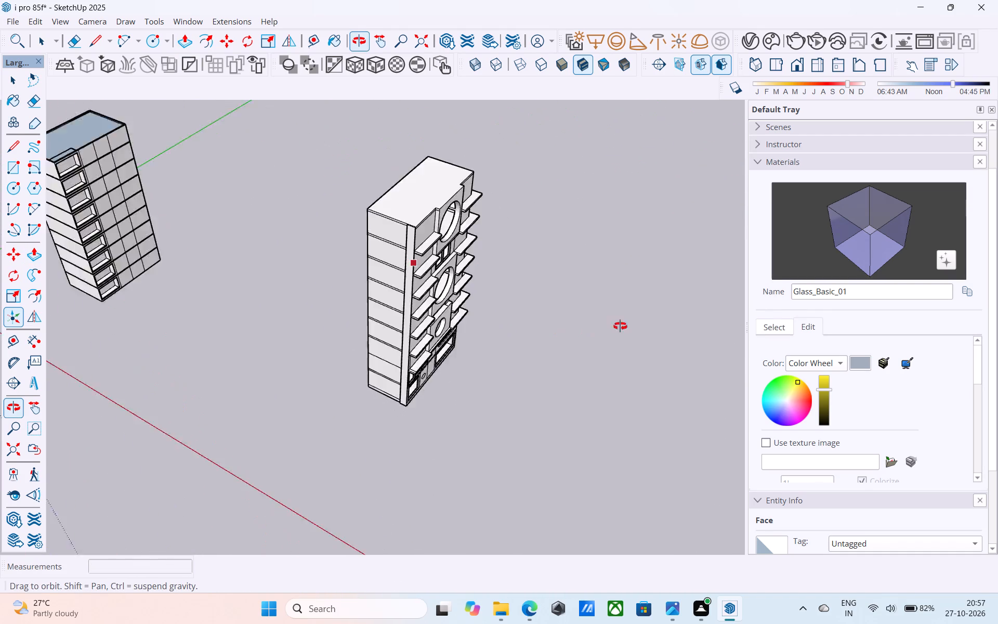
middle_drag(620, 326, 637, 324)
middle_drag(348, 249, 586, 237)
scroll(417, 210, up, 19)
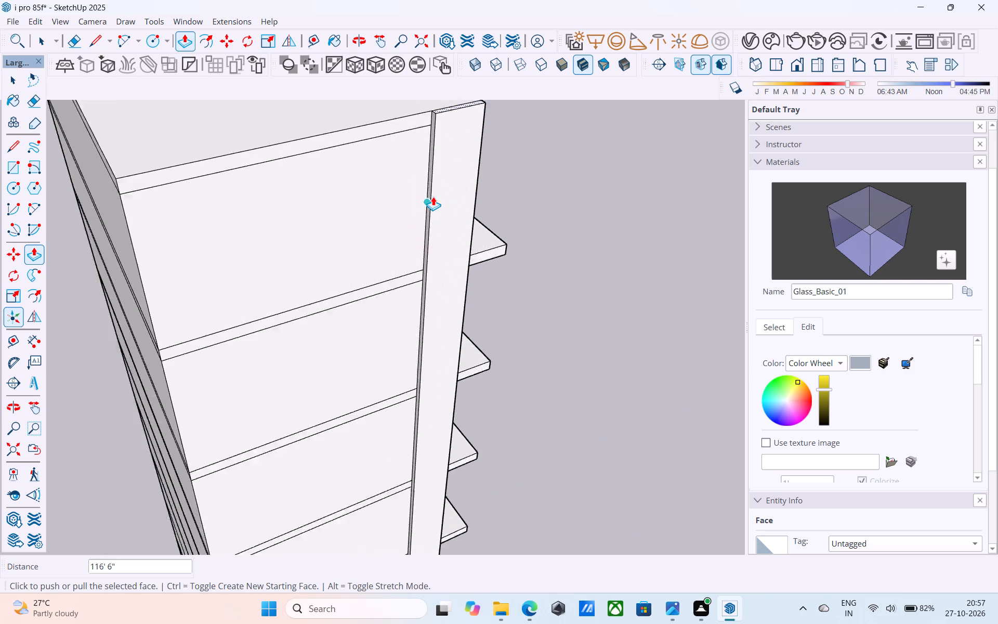
scroll(433, 197, up, 1)
key(space)
middle_drag(433, 197, 484, 204)
scroll(477, 204, up, 4)
click(458, 196)
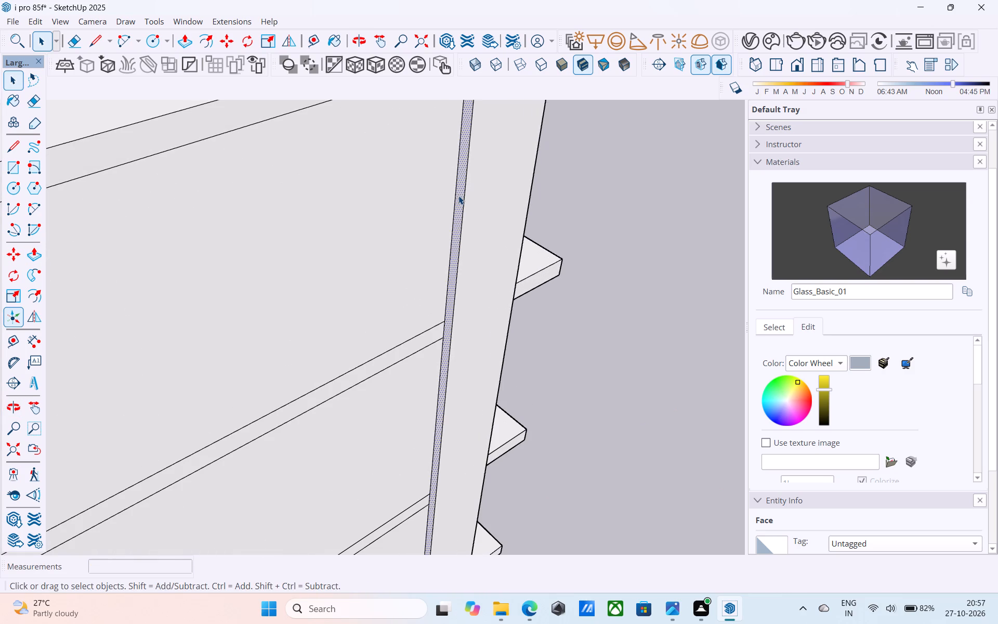
key(p)
click(458, 196)
text(4')
key(Return)
key(space)
Push/pull the strip's narrow rear face another 4' along the side wall.
scroll(436, 201, down, 10)
middle_drag(450, 217, 154, 213)
scroll(234, 217, down, 4)
shift+middle_drag(247, 218, 141, 166)
scroll(178, 192, down, 3)
shift+middle_drag(220, 291, 420, 306)
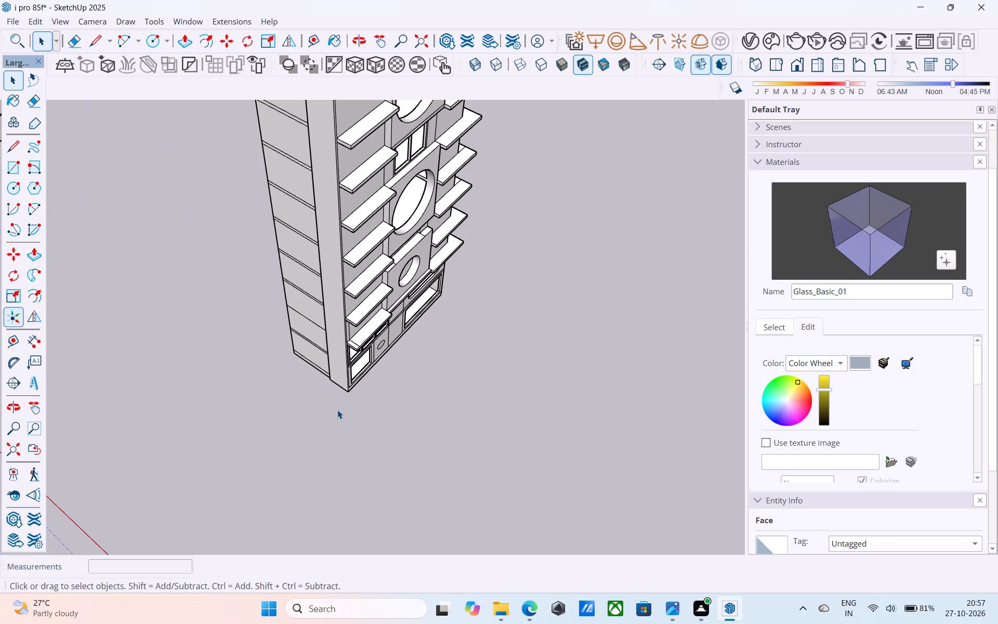
shift+middle_drag(350, 369, 553, 345)
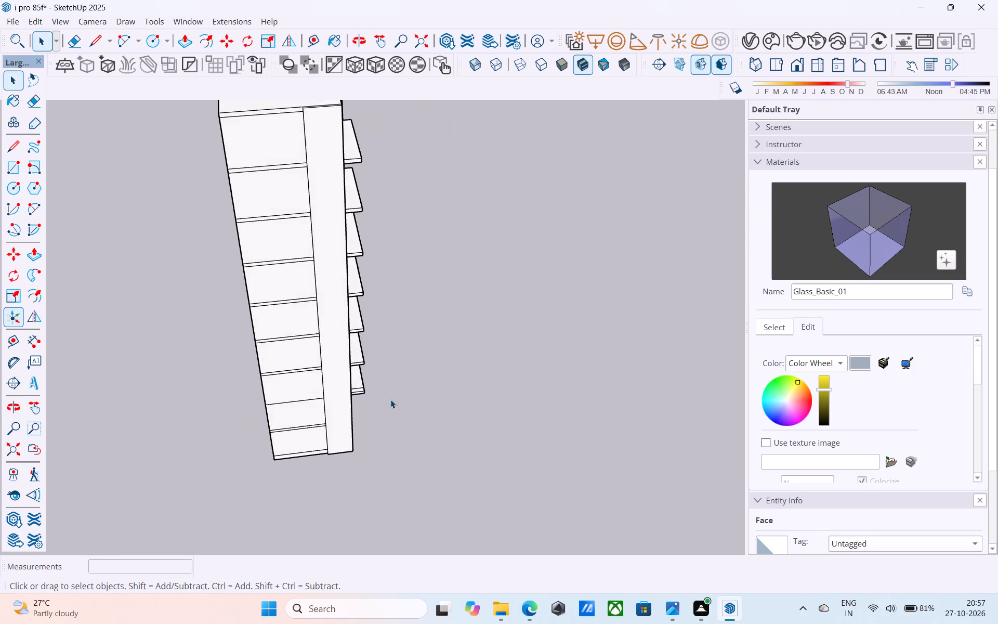
shift+middle_drag(390, 399, 513, 341)
scroll(358, 386, up, 7)
middle_drag(325, 388, 374, 383)
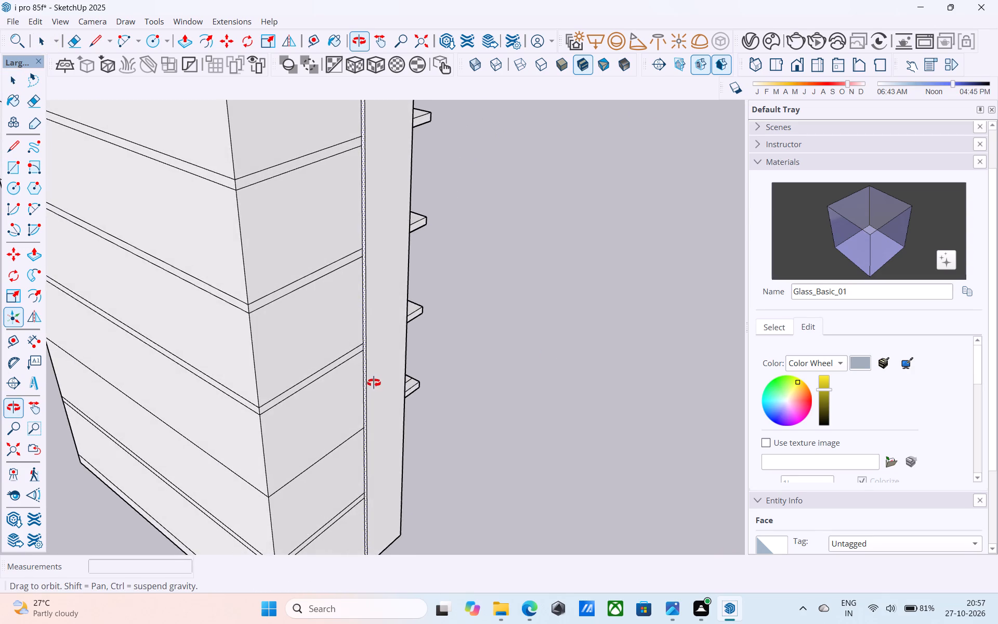
middle_drag(374, 383, 228, 397)
shift+middle_drag(253, 401, 477, 334)
scroll(425, 333, up, 8)
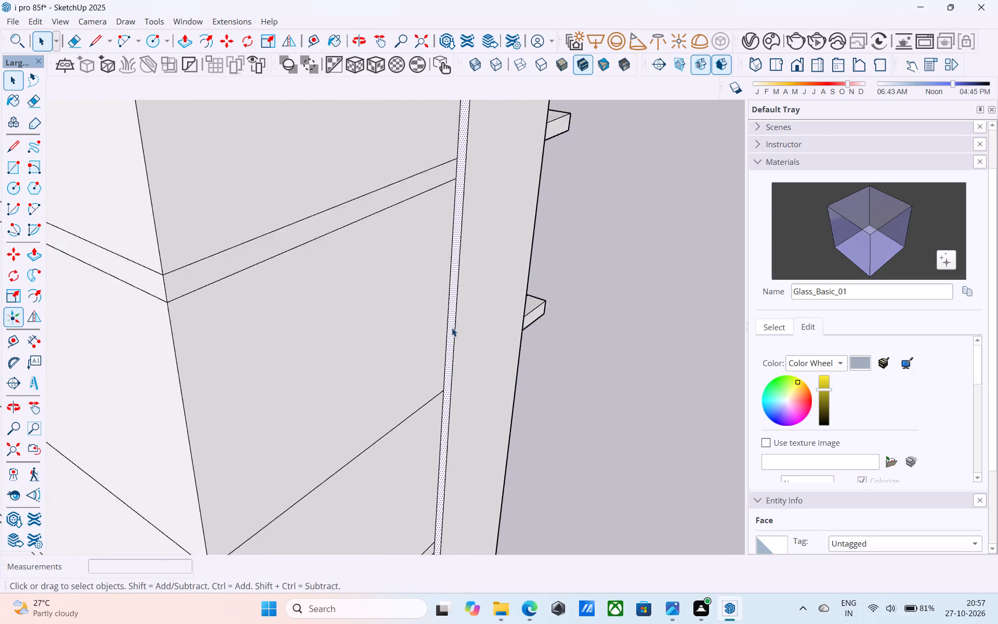
scroll(452, 328, up, 4)
key(p)
click(452, 328)
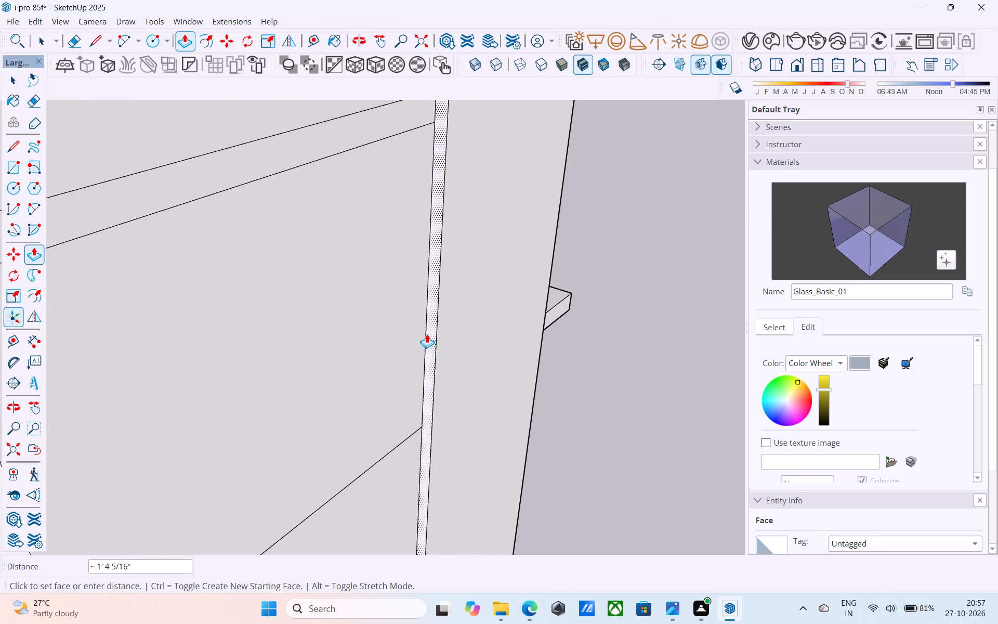
text(4')
key(Return)
key(space)
Examine the tower with its widened side strip from several angles and distances.
scroll(426, 333, down, 3)
middle_drag(426, 333, 166, 332)
scroll(381, 282, down, 4)
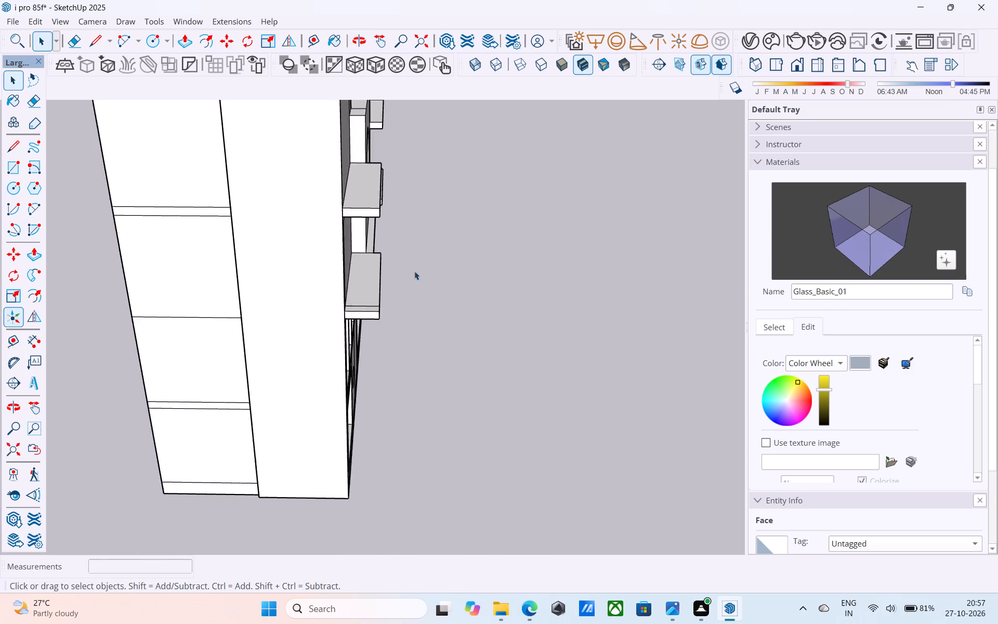
scroll(414, 271, down, 6)
middle_drag(474, 250, 339, 285)
middle_click(339, 285)
scroll(449, 275, down, 4)
middle_drag(370, 295, 566, 257)
middle_drag(290, 358, 405, 328)
scroll(396, 243, up, 4)
middle_drag(372, 256, 484, 299)
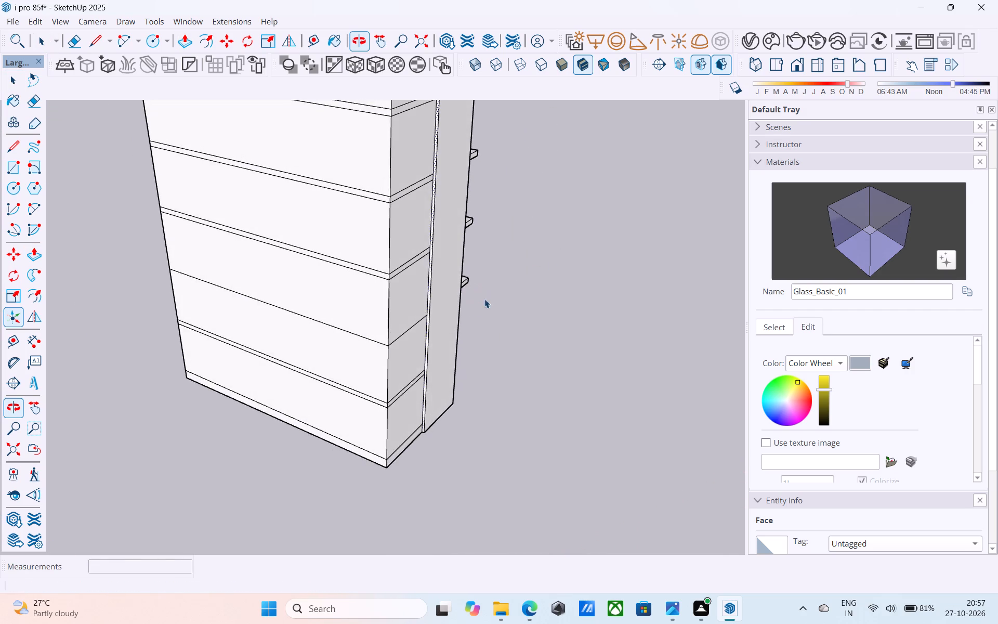
scroll(464, 317, down, 3)
middle_drag(453, 326, 430, 326)
scroll(422, 326, down, 9)
middle_drag(424, 446, 310, 450)
scroll(455, 398, down, 5)
middle_drag(483, 382, 458, 358)
scroll(407, 211, up, 5)
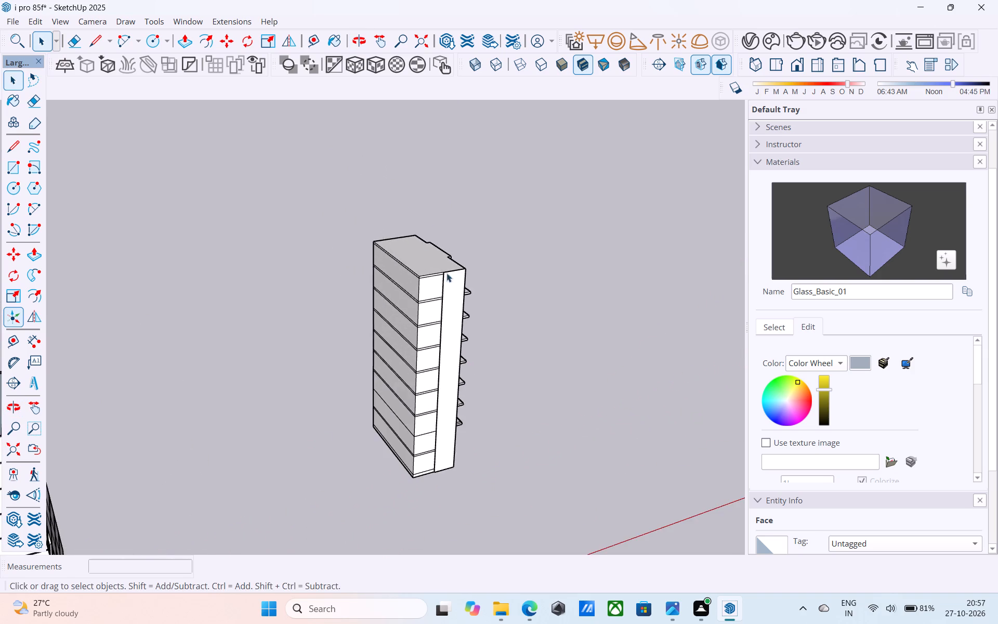
middle_drag(448, 276, 184, 263)
middle_drag(498, 278, 399, 270)
scroll(379, 203, down, 3)
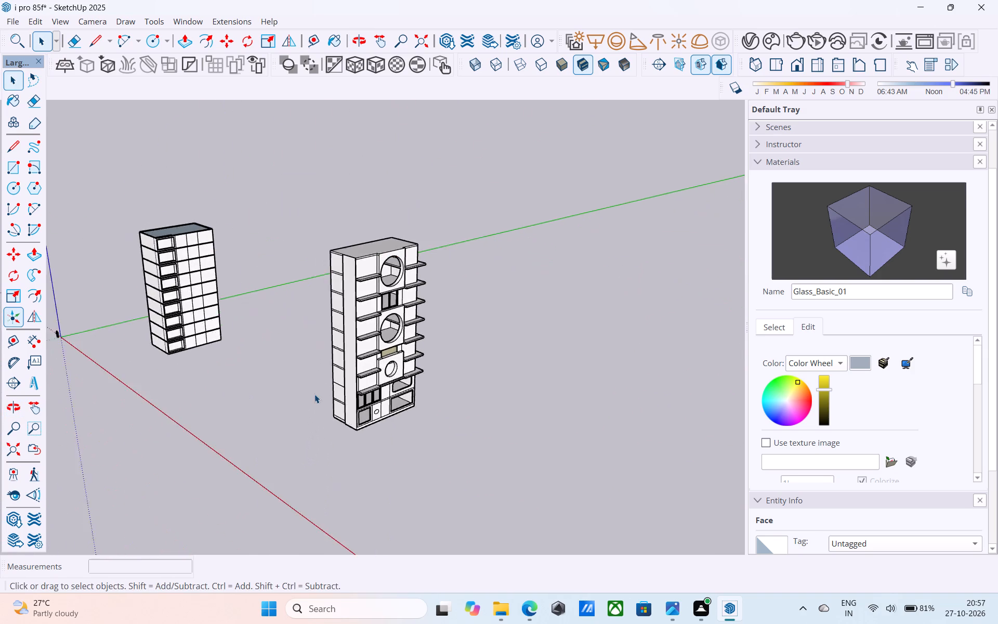
scroll(313, 397, up, 5)
scroll(362, 438, up, 1)
middle_drag(364, 439, 568, 467)
middle_drag(469, 431, 639, 288)
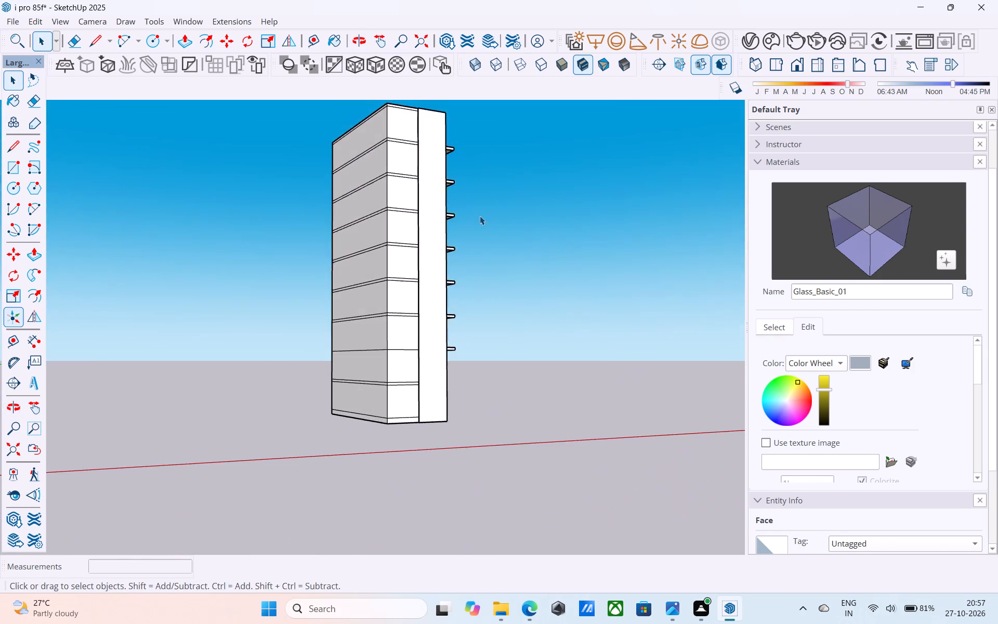
middle_drag(456, 200, 603, 212)
scroll(506, 164, up, 3)
scroll(406, 148, up, 4)
middle_drag(400, 173, 341, 351)
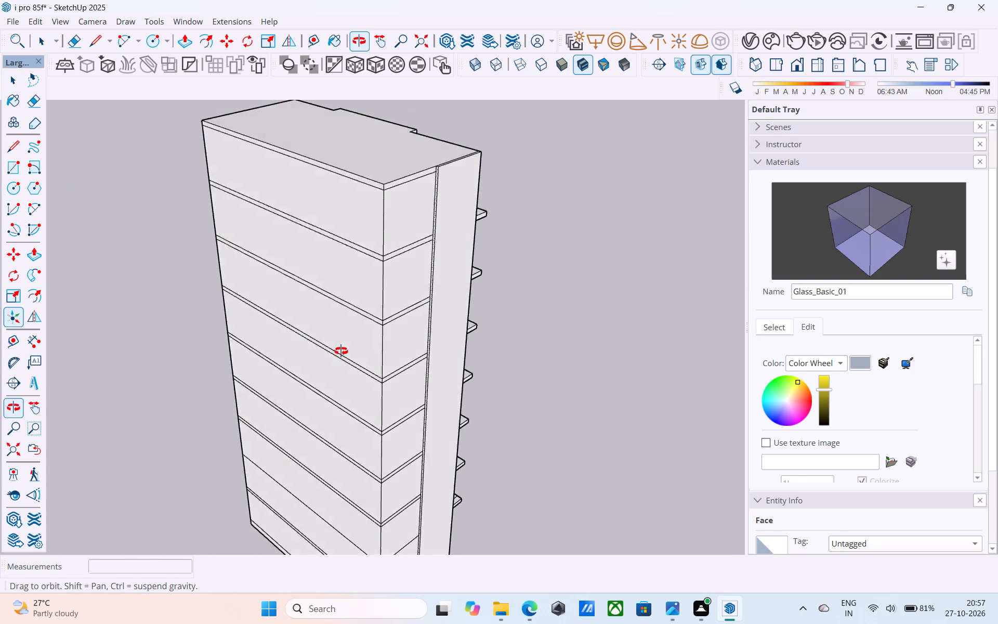
middle_drag(341, 351, 300, 388)
scroll(300, 370, down, 6)
middle_drag(400, 207, 0, 271)
middle_drag(525, 284, 409, 273)
scroll(316, 273, down, 3)
middle_drag(314, 270, 361, 141)
scroll(281, 181, up, 4)
middle_drag(293, 258, 431, 224)
scroll(417, 222, down, 5)
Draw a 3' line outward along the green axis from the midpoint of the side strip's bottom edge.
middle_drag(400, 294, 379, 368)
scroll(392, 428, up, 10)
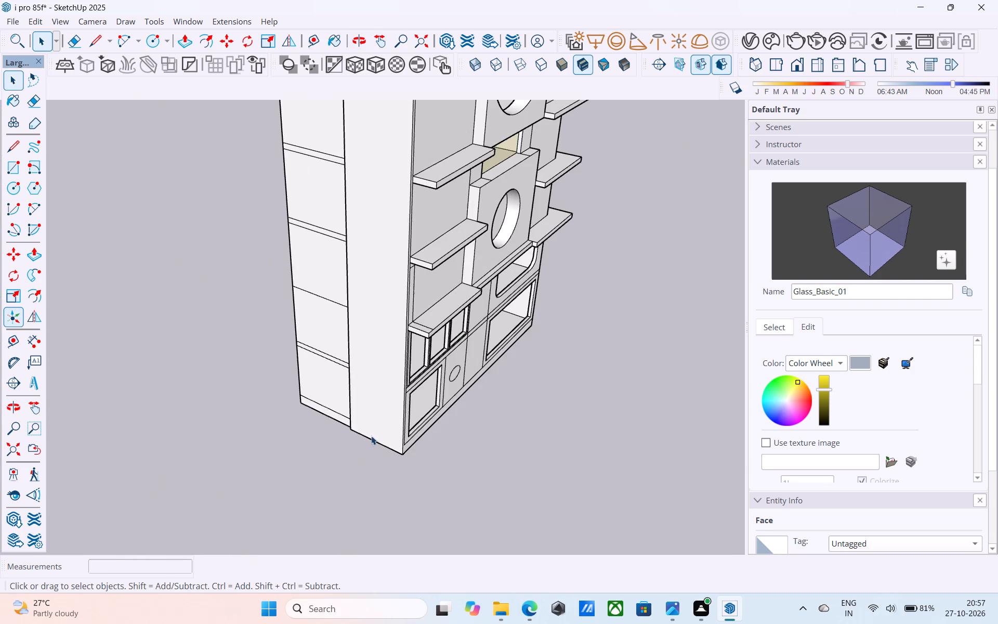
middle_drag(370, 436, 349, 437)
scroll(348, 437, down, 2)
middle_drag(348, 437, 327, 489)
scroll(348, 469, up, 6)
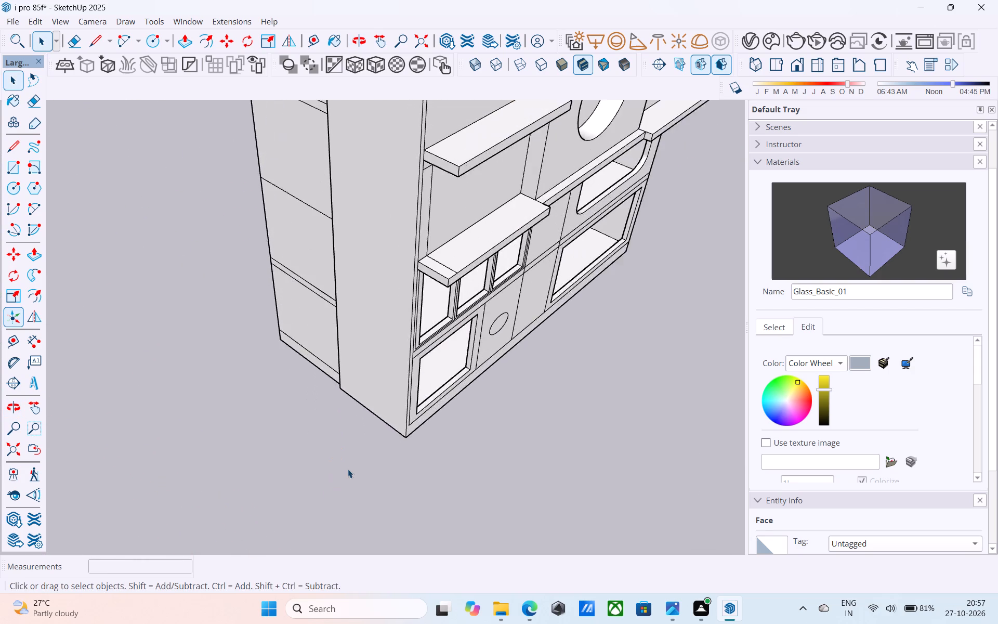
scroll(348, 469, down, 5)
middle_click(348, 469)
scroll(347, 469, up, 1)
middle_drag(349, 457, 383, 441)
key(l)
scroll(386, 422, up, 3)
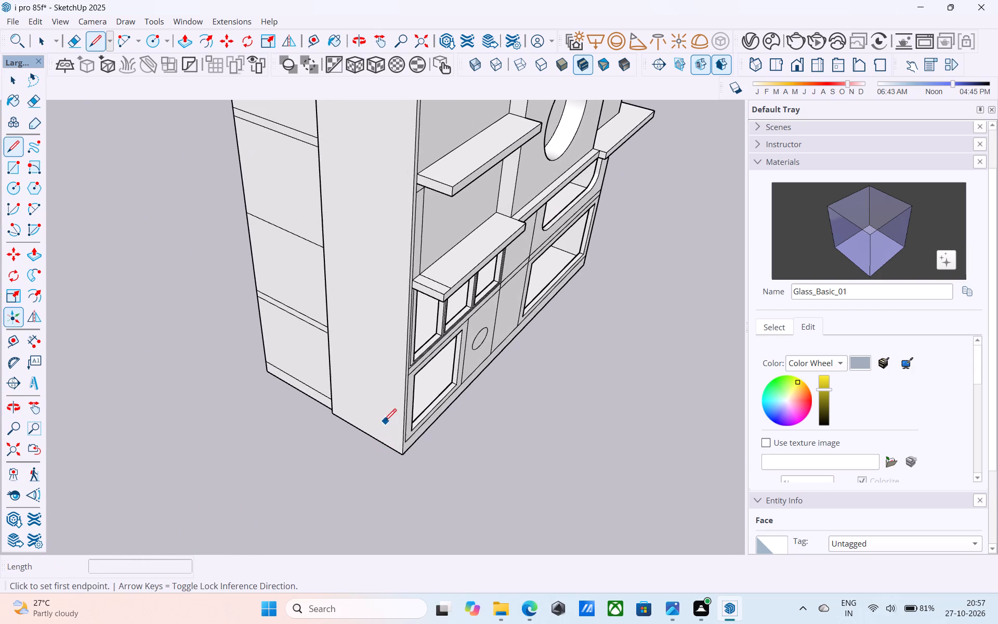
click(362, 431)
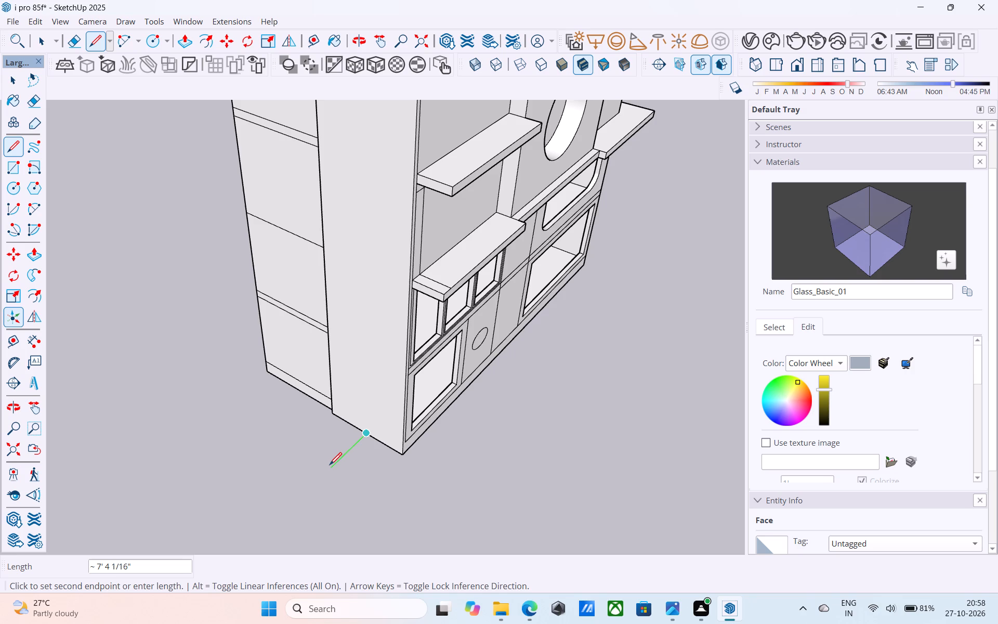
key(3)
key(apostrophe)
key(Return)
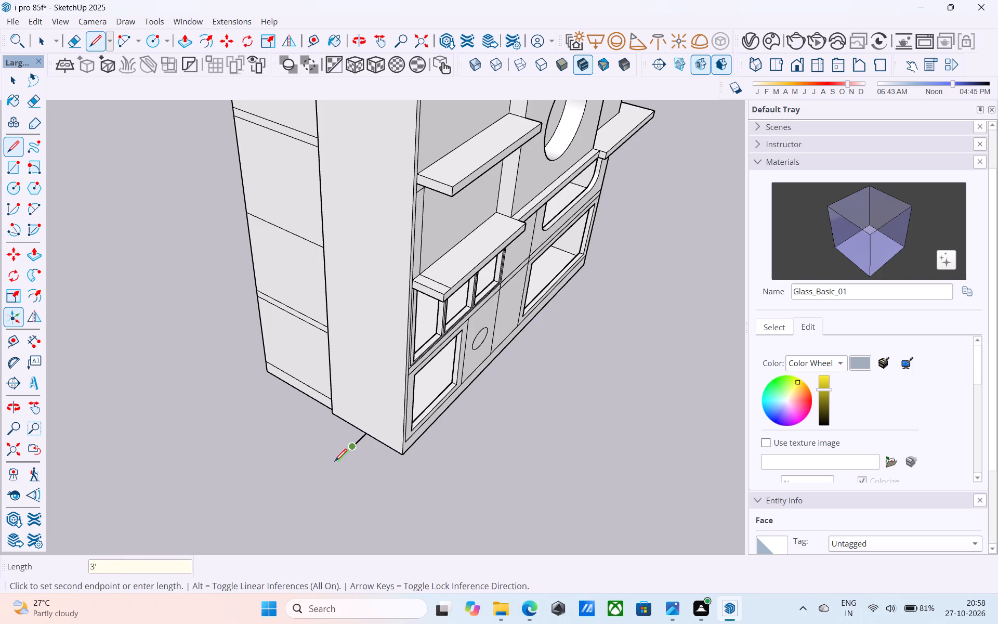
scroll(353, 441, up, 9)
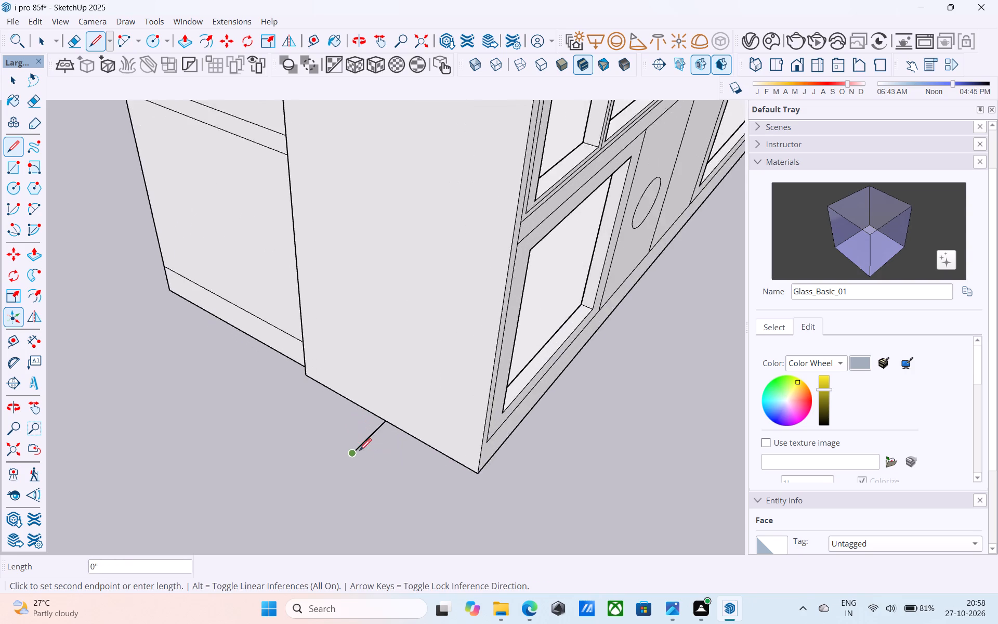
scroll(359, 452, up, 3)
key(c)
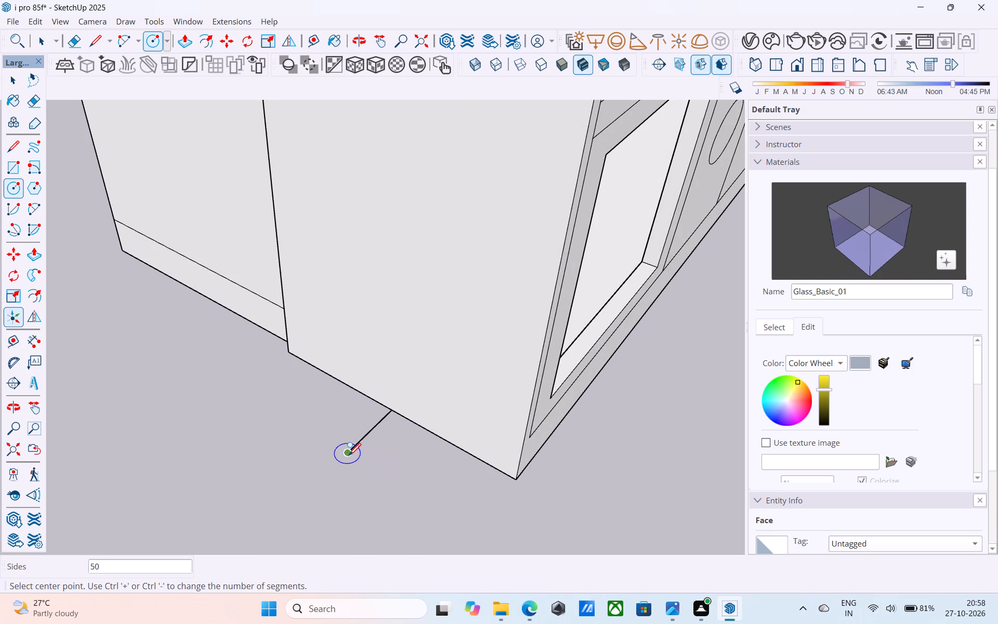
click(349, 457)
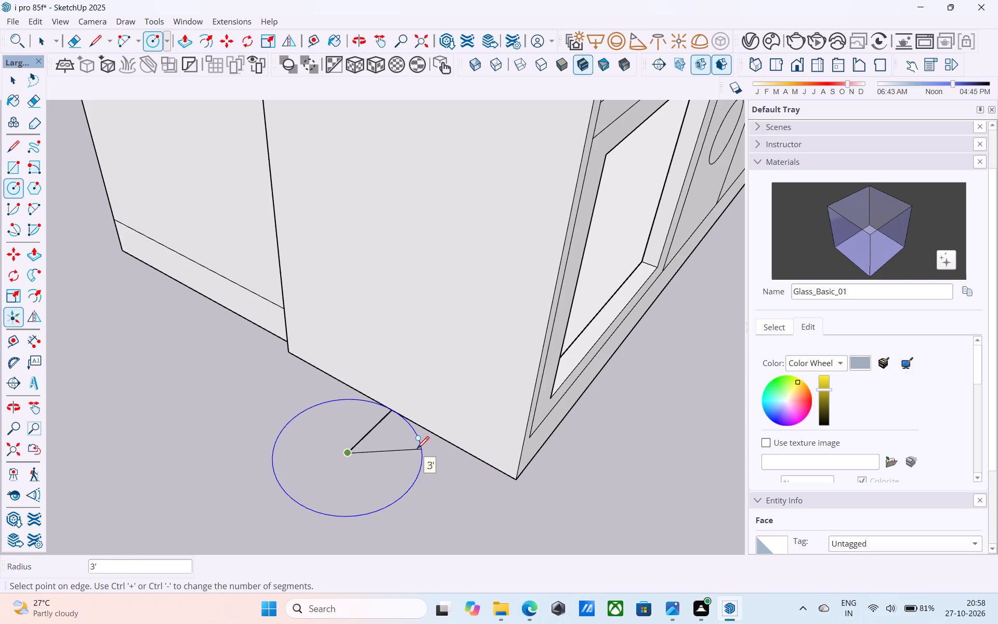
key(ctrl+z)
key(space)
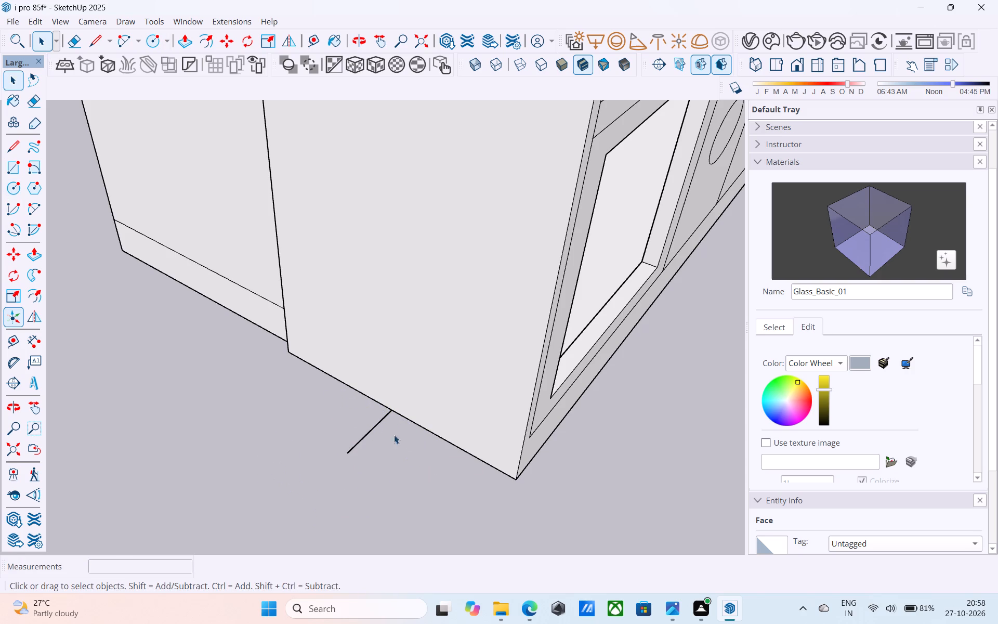
Draw a 6' line outward along the green axis from the midpoint of the strip's bottom edge.
key(l)
click(389, 412)
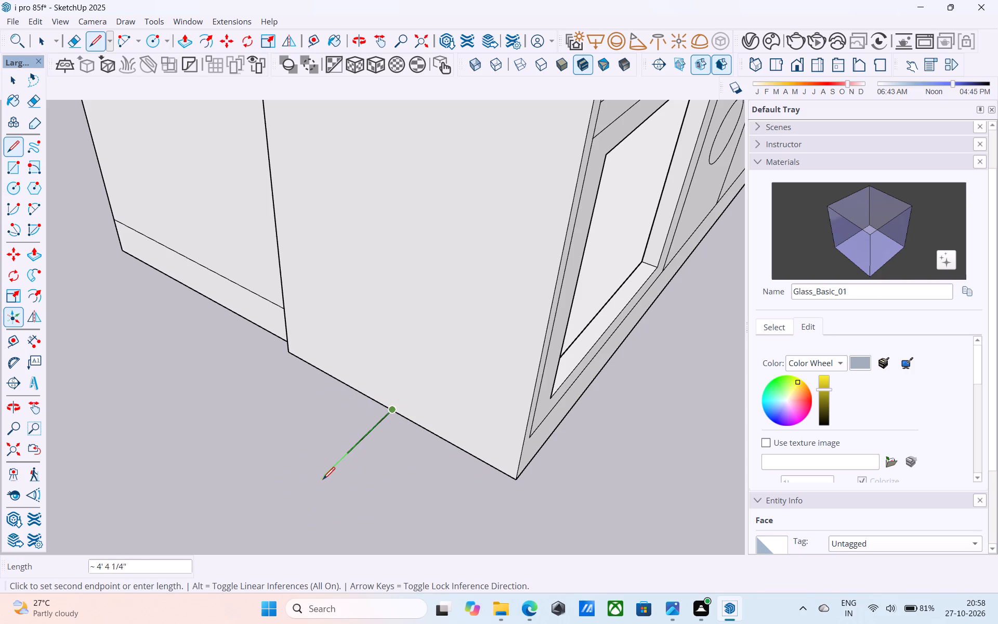
text(6')
key(Return)
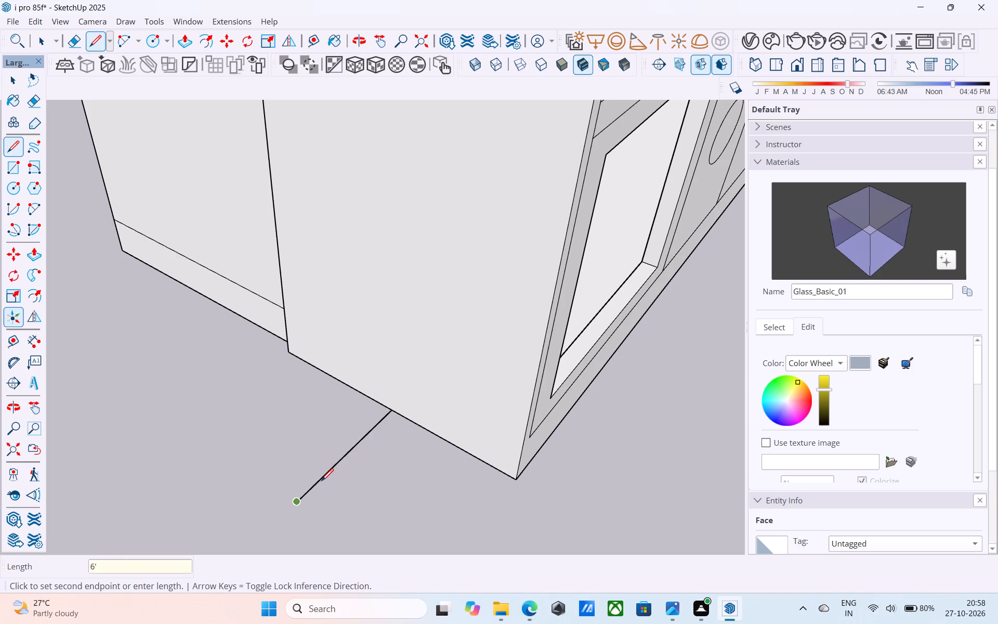
Draw a ground-level circle centred on the 6' line's outer end, with its edge at the line's start on the strip.
key(c)
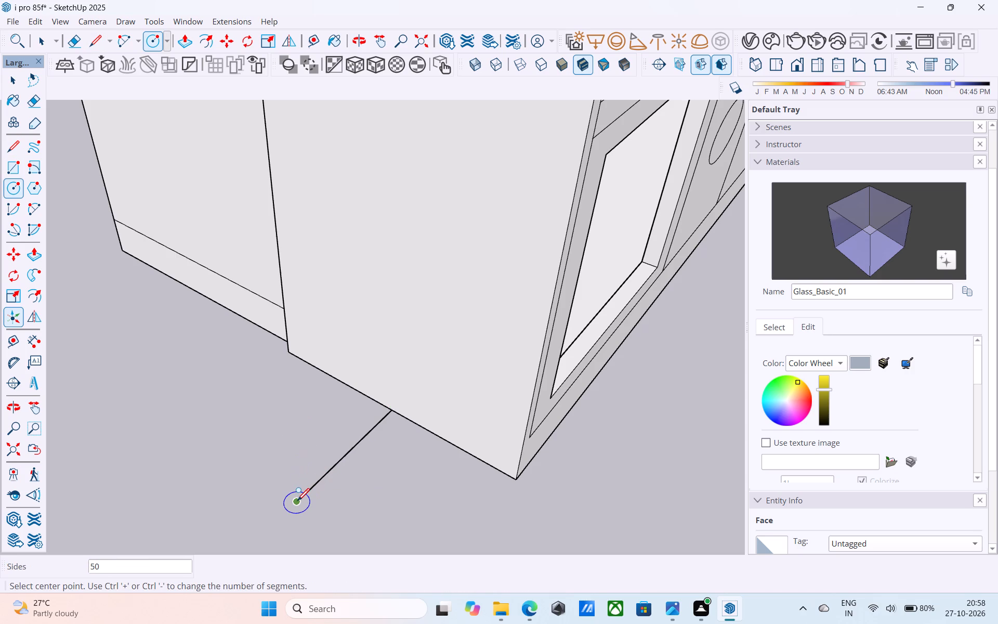
click(297, 502)
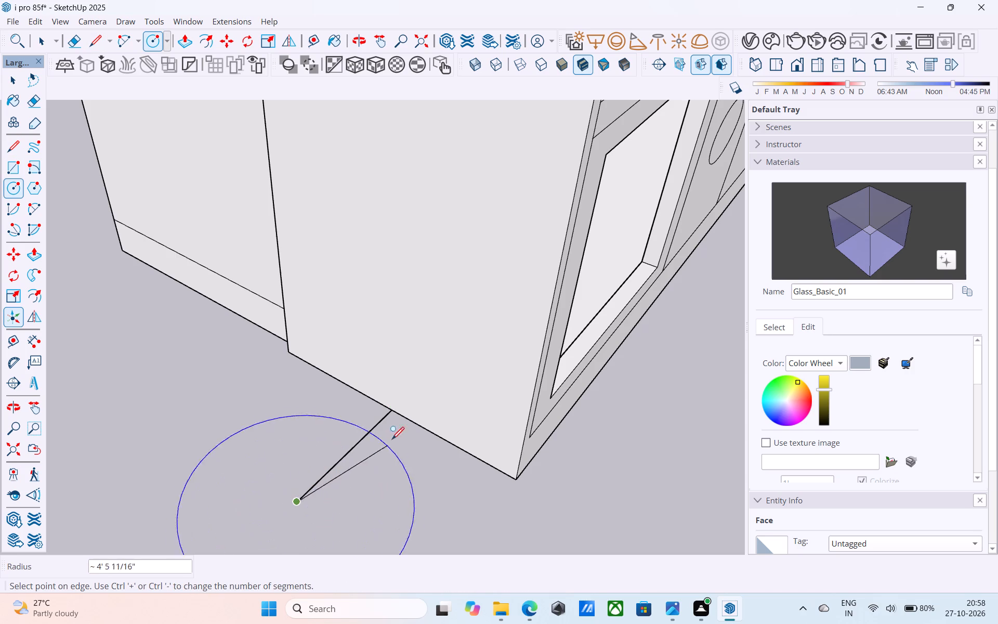
click(393, 409)
Erase the construction line inside the circle, leaving one clean circular face.
scroll(387, 397, down, 12)
middle_drag(394, 402, 350, 395)
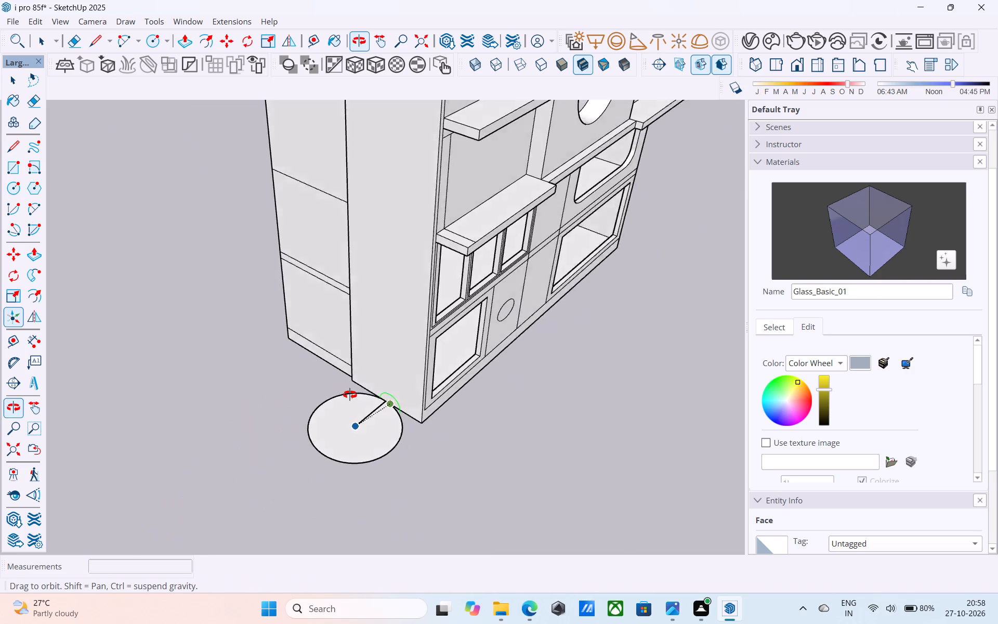
middle_drag(350, 395, 338, 375)
scroll(403, 310, down, 5)
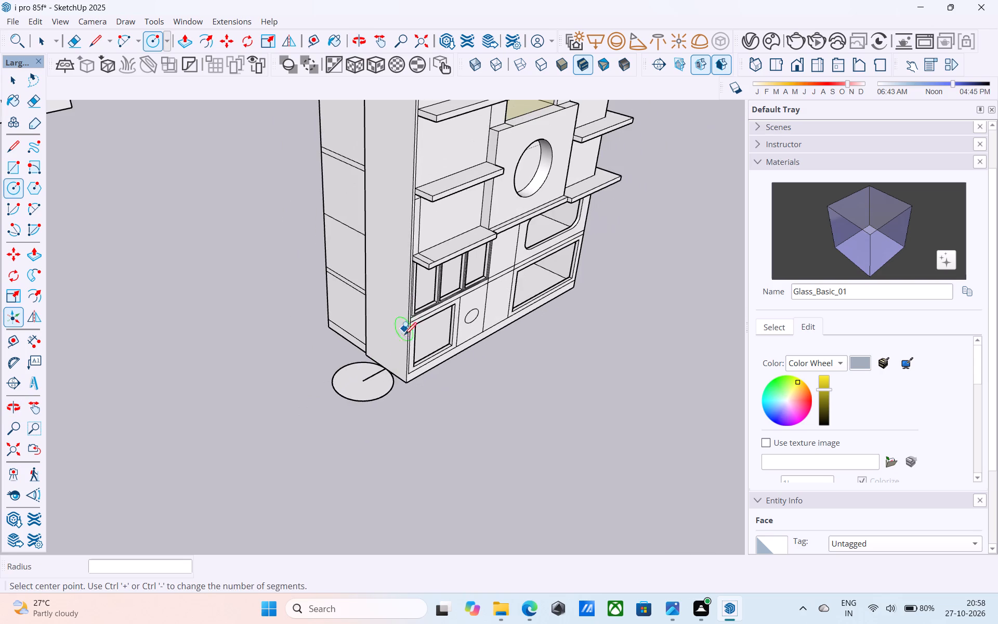
middle_drag(394, 368, 335, 467)
scroll(352, 459, down, 5)
middle_drag(357, 455, 377, 434)
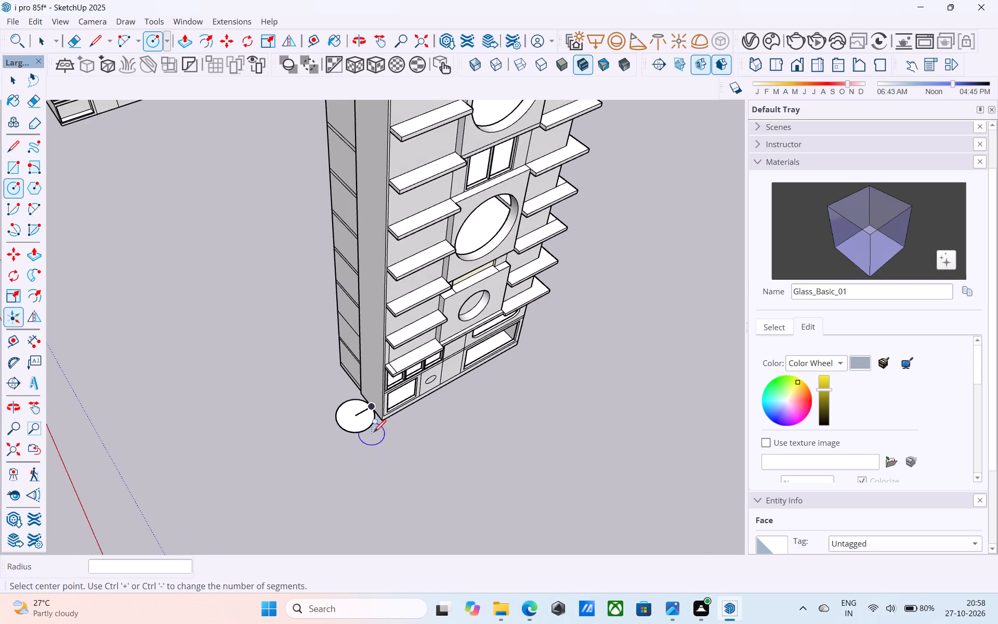
scroll(371, 431, down, 4)
middle_drag(371, 438, 378, 450)
scroll(367, 434, up, 13)
key(e)
drag(359, 392, 356, 387)
key(space)
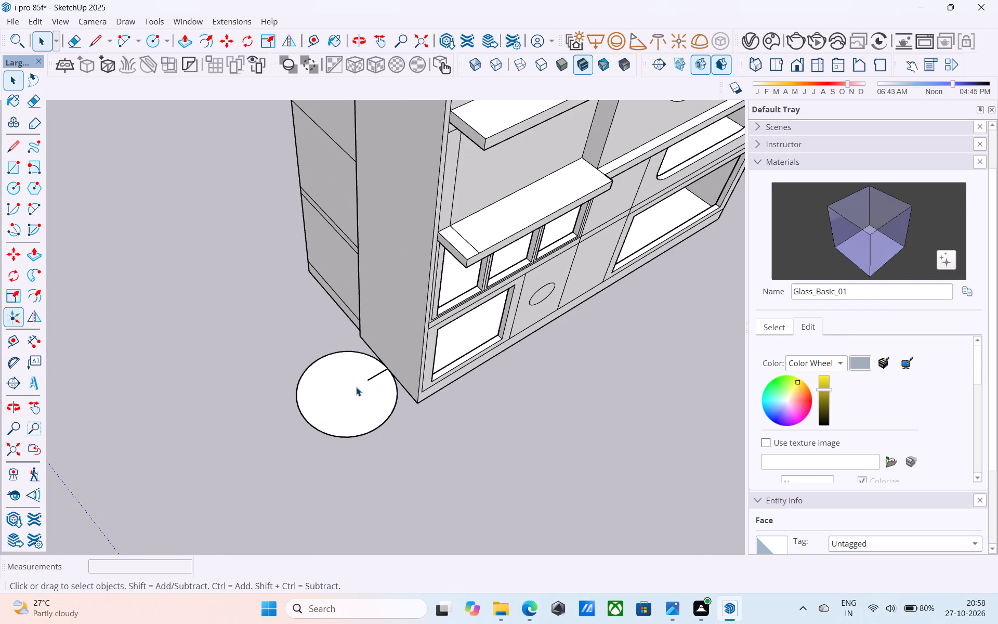
click(356, 387)
scroll(383, 378, up, 2)
key(e)
drag(382, 377, 374, 372)
key(space)
Push/pull the circular face up 118' 6" to the tower's roof level, forming a full-height cylindrical column.
click(359, 408)
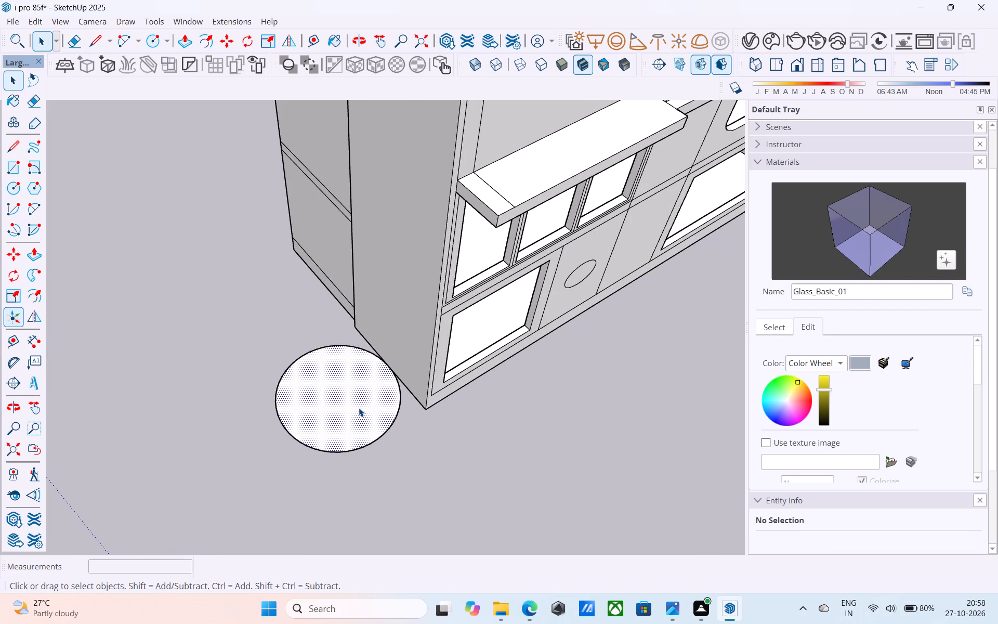
key(p)
click(359, 408)
scroll(372, 348, down, 10)
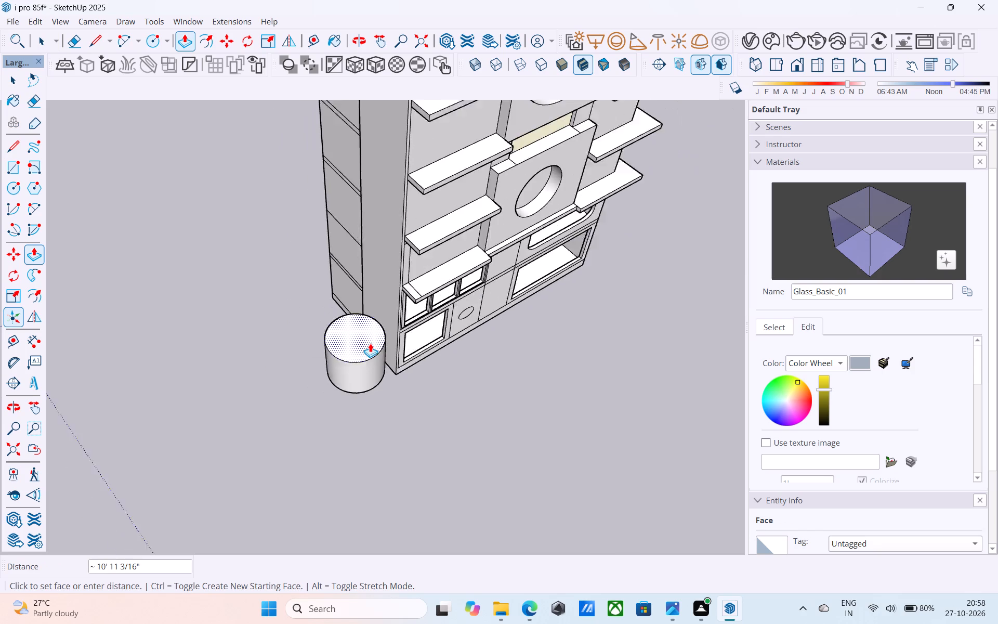
shift+middle_drag(370, 343, 407, 467)
scroll(443, 250, down, 3)
shift+middle_drag(441, 248, 437, 431)
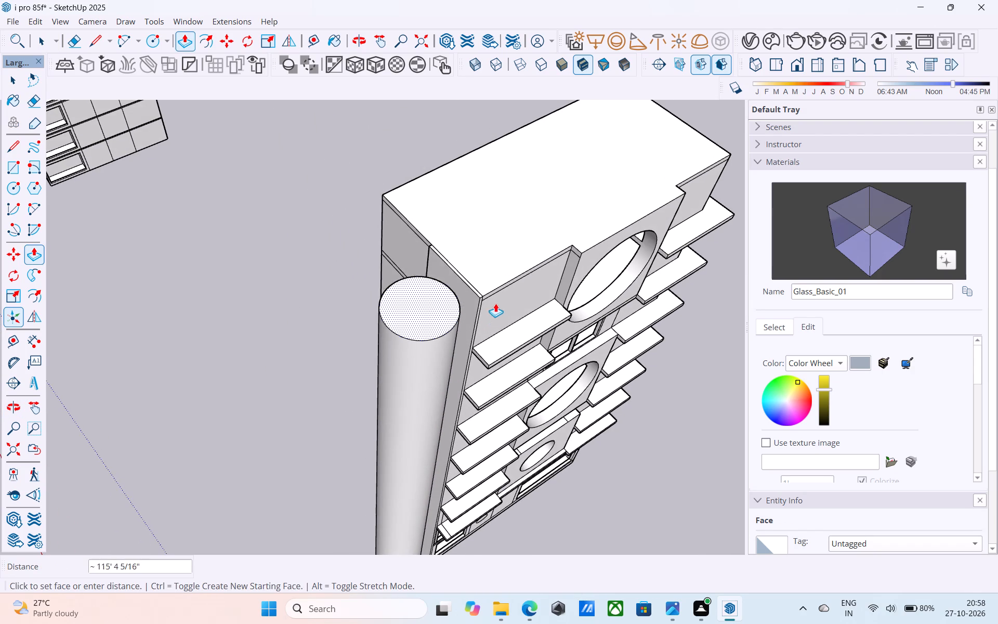
click(481, 292)
Examine the tower and its new cylindrical column from several angles and distances.
middle_drag(468, 369, 343, 262)
scroll(341, 254, down, 6)
middle_drag(349, 259, 356, 277)
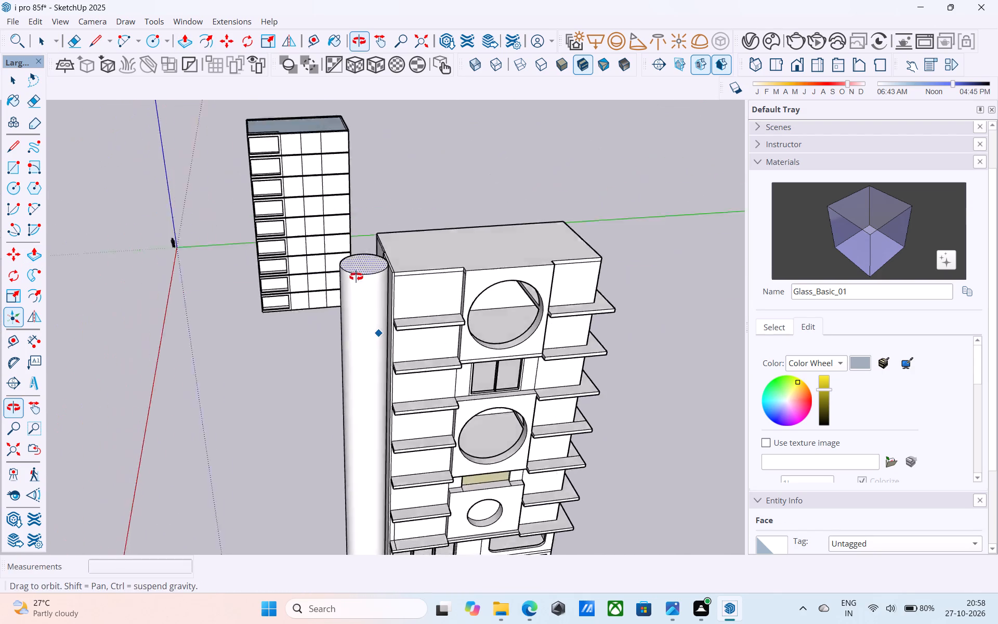
middle_drag(356, 277, 330, 239)
scroll(325, 230, down, 5)
middle_drag(411, 328, 538, 318)
middle_drag(443, 321, 486, 333)
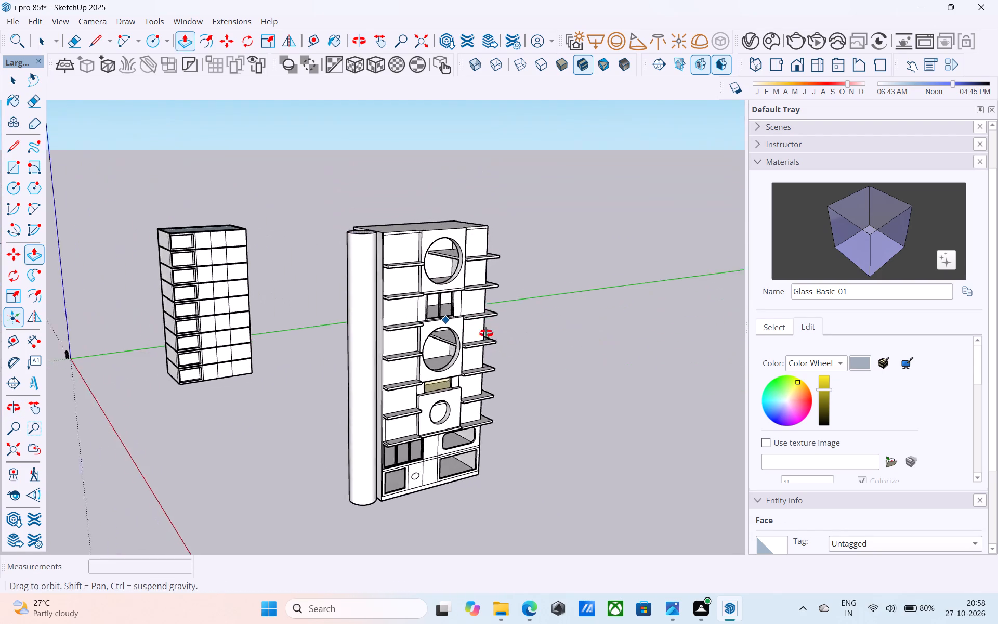
middle_drag(486, 333, 543, 358)
scroll(308, 267, down, 4)
middle_drag(365, 393, 409, 355)
Move the column's curved surface slightly from its base edge towards the tower's front corner.
scroll(379, 418, up, 8)
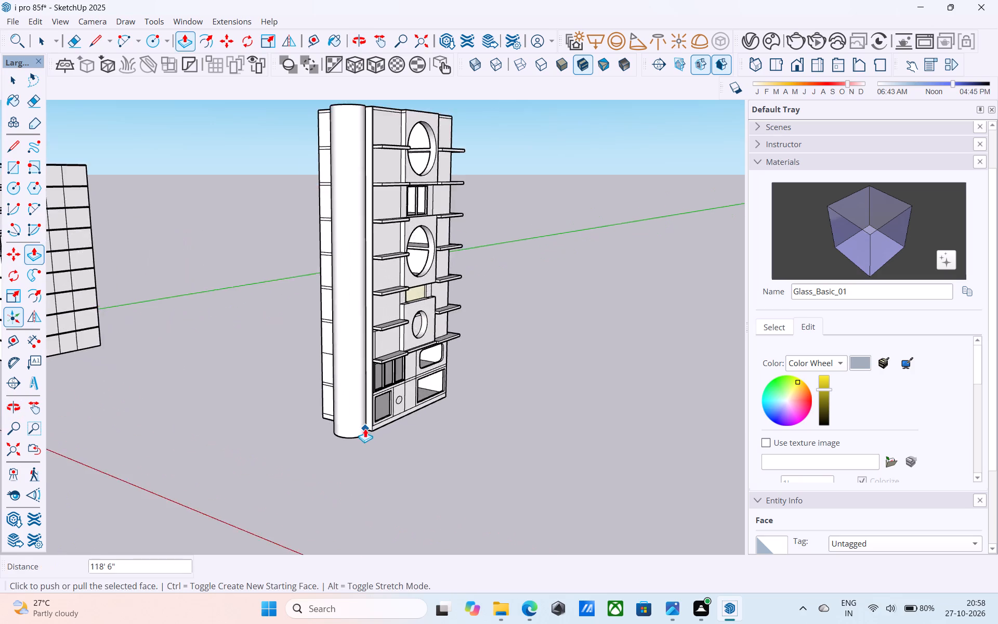
key(space)
click(348, 431)
key(m)
click(336, 444)
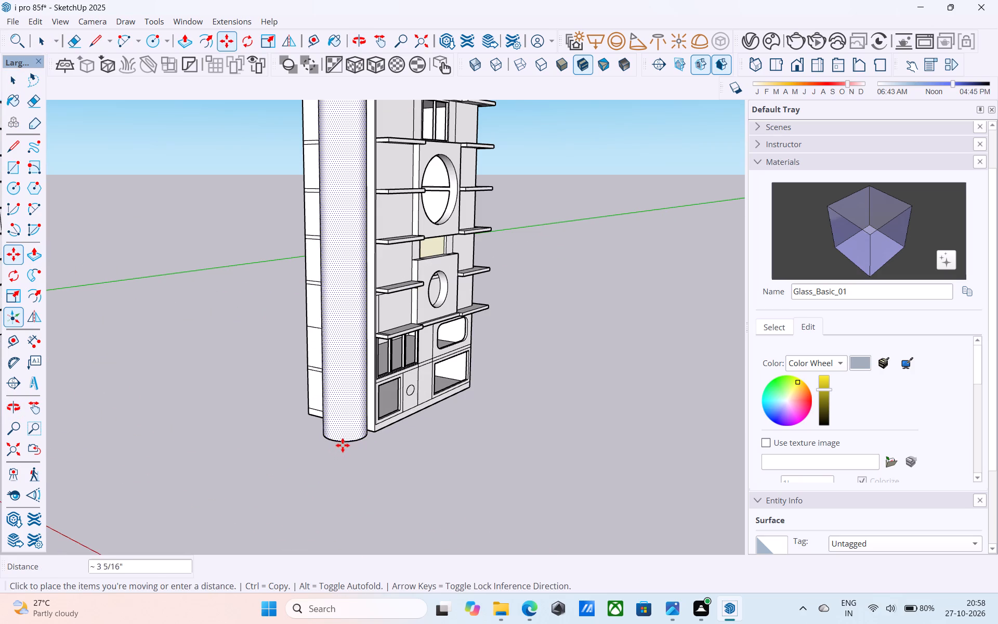
click(346, 445)
Examine how the column sits against the tower from roof level down to the base.
middle_drag(348, 444, 161, 454)
middle_drag(442, 327, 448, 370)
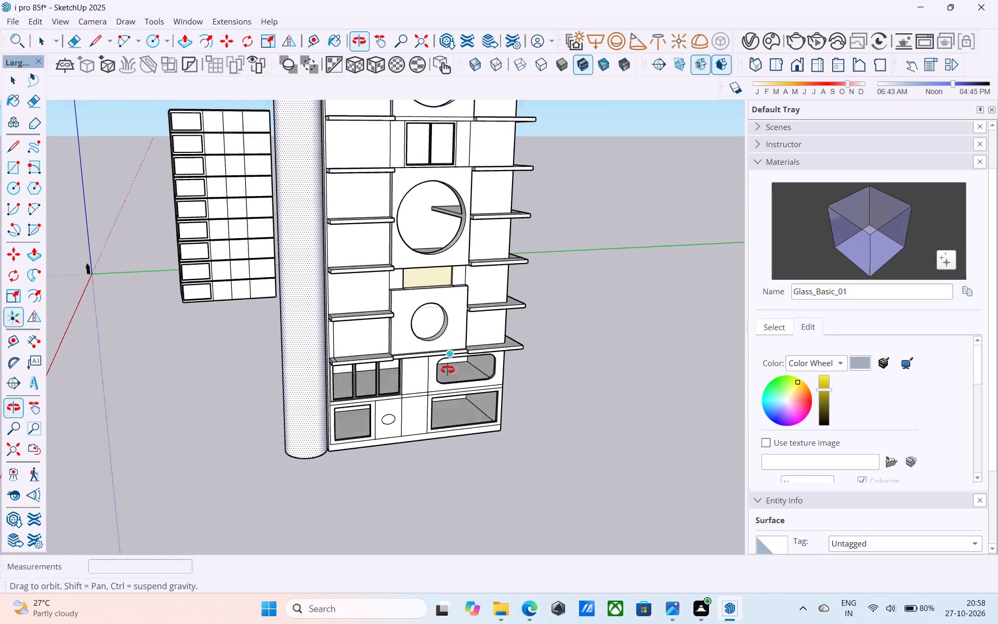
middle_drag(448, 370, 359, 460)
scroll(360, 461, up, 1)
shift+middle_drag(358, 283, 458, 416)
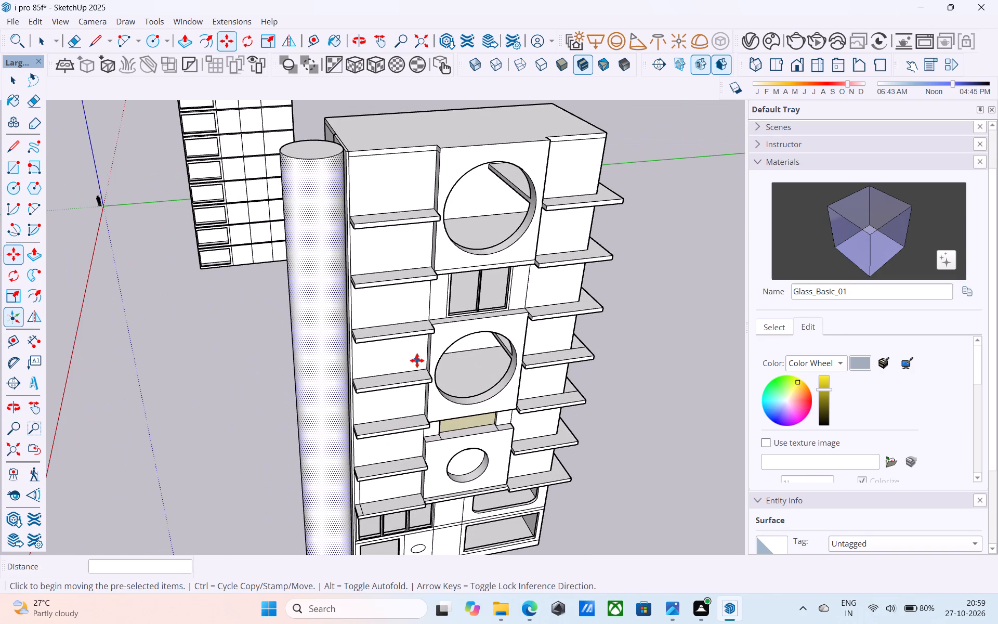
middle_drag(417, 360, 481, 393)
shift+middle_drag(475, 398, 438, 349)
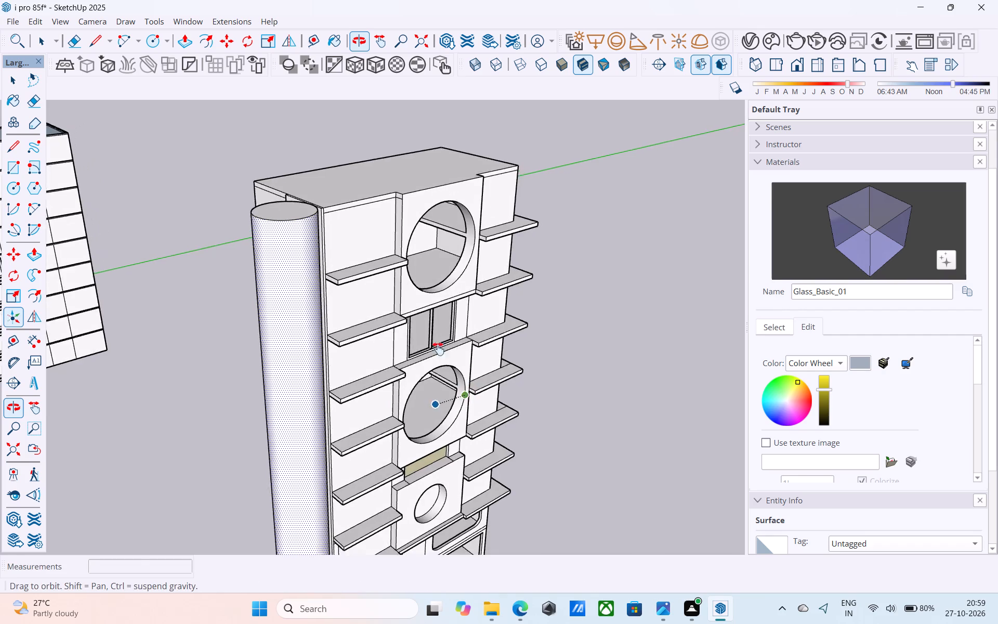
shift+middle_drag(438, 349, 415, 207)
shift+middle_drag(390, 391, 418, 189)
middle_drag(371, 360, 392, 393)
Move the column's curved surface again by its base edge so it meets the tower's front bottom corner.
scroll(316, 441, up, 3)
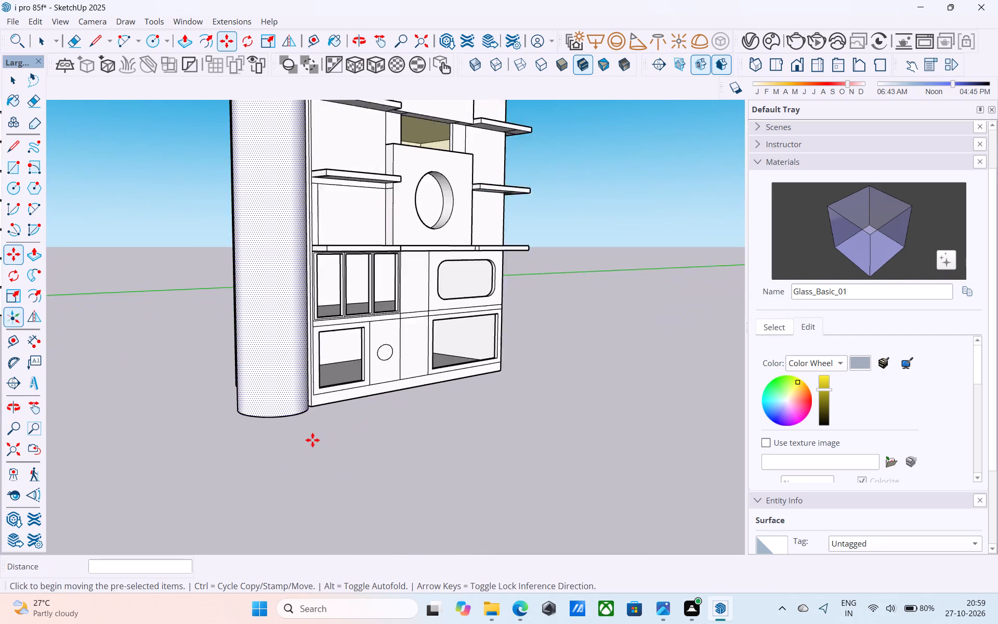
scroll(312, 440, up, 7)
middle_drag(301, 401, 125, 451)
scroll(257, 393, up, 10)
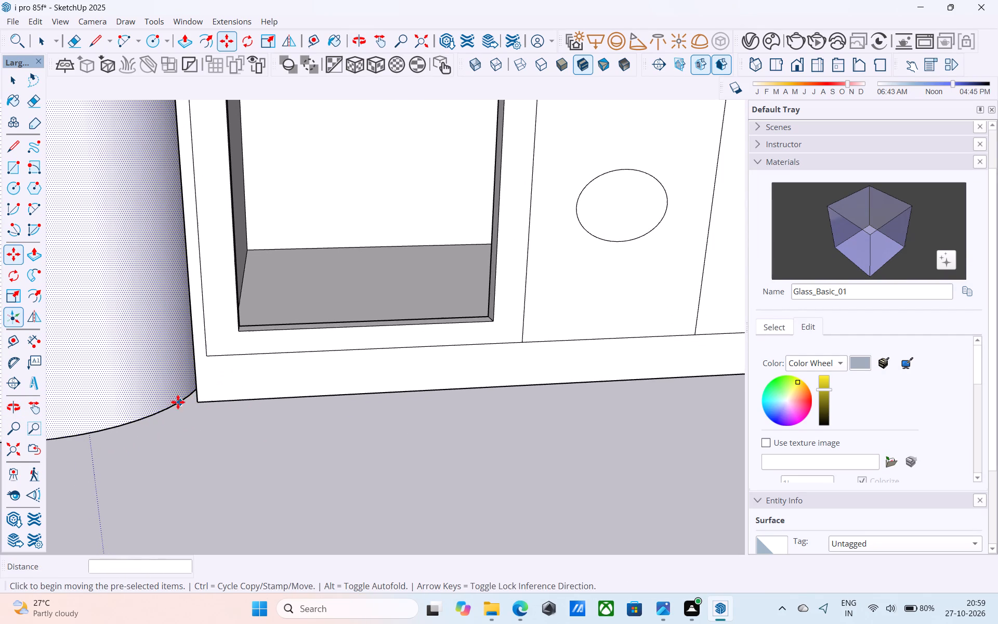
click(177, 401)
click(185, 413)
Examine the repositioned column against the tower from the front, side and rear.
scroll(191, 410, down, 2)
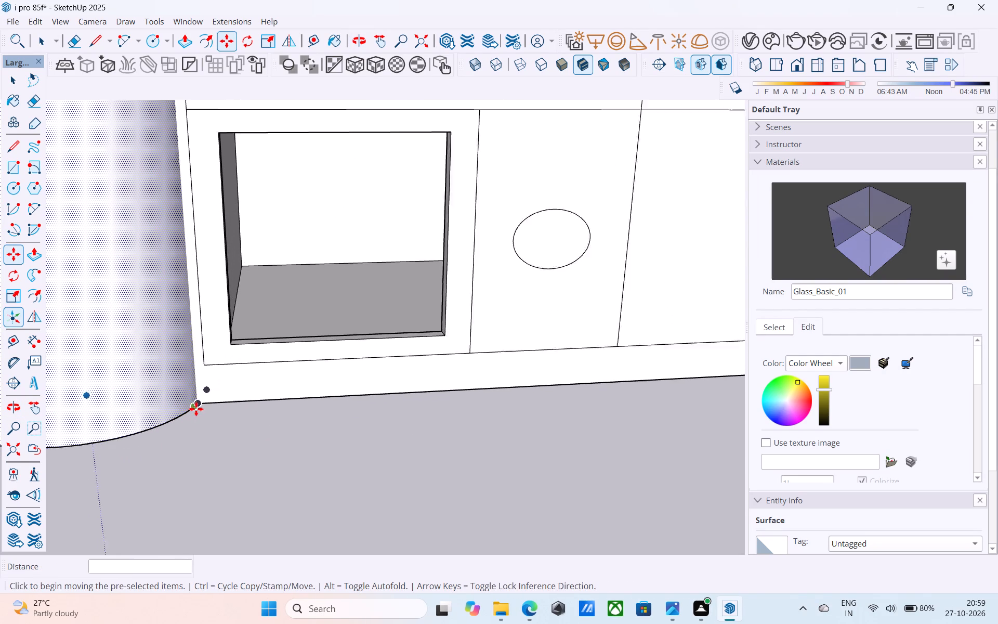
scroll(196, 409, down, 11)
shift+middle_drag(206, 404, 379, 480)
scroll(344, 326, down, 5)
middle_drag(331, 265, 321, 391)
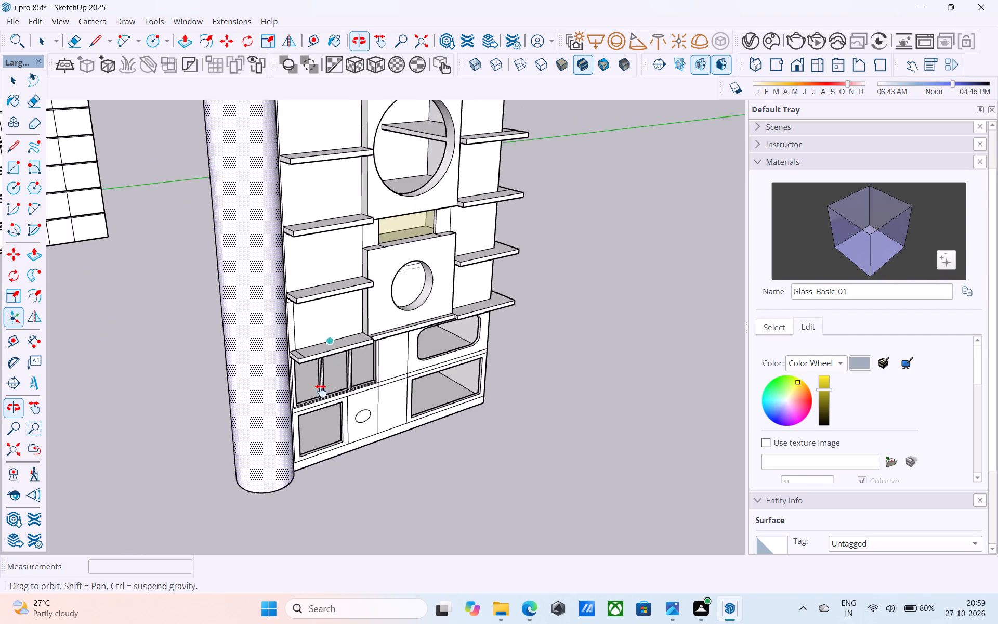
middle_drag(321, 391, 374, 501)
scroll(347, 348, down, 5)
middle_drag(343, 300, 791, 236)
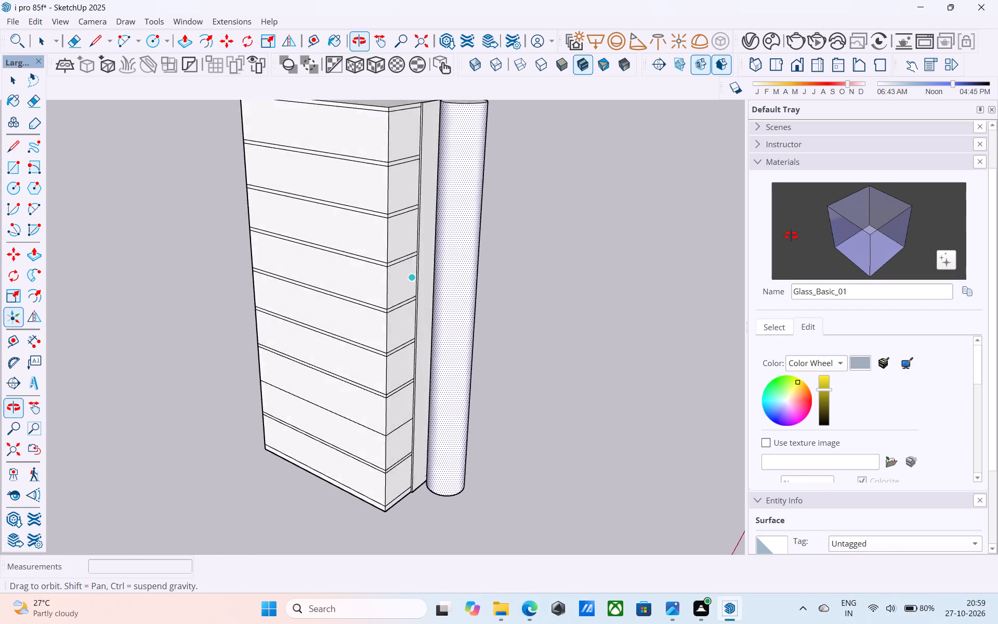
middle_drag(791, 236, 211, 207)
shift+middle_drag(324, 174, 300, 223)
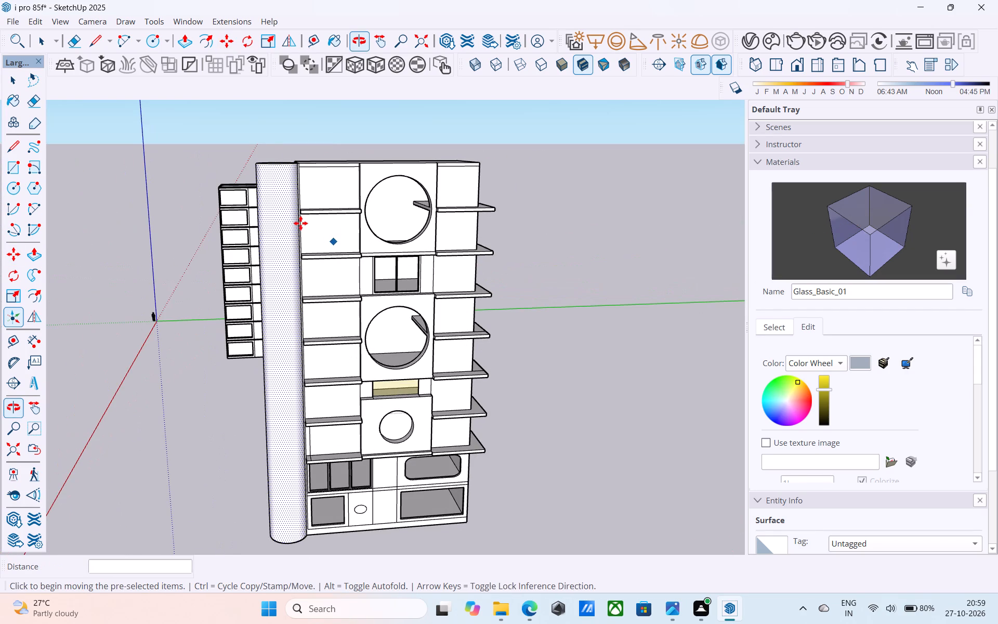
scroll(303, 223, down, 5)
middle_drag(303, 223, 306, 244)
scroll(296, 186, up, 1)
shift+middle_drag(296, 186, 292, 190)
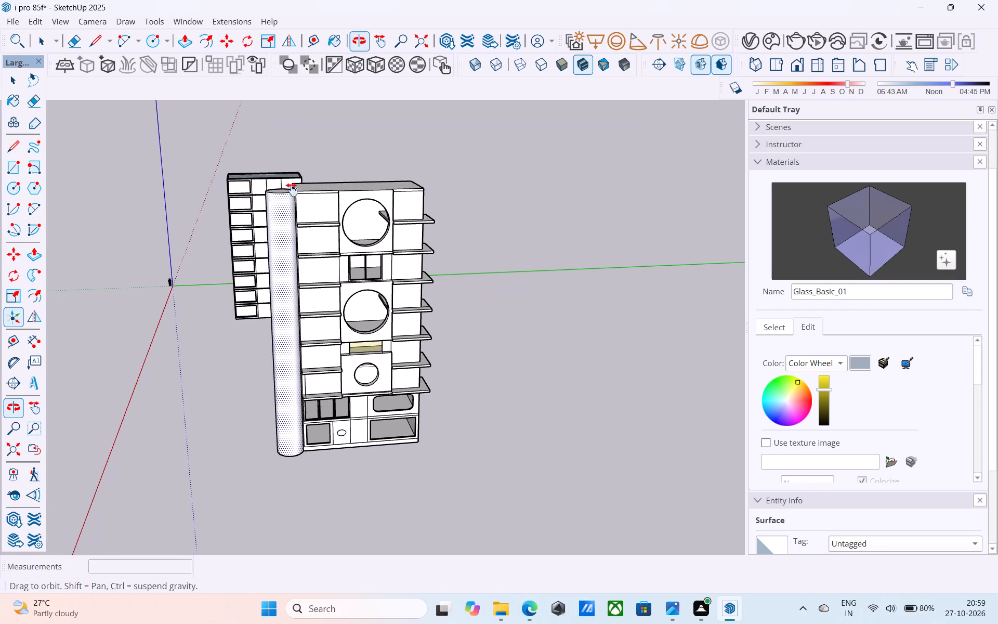
Push/Pull the cylindrical column's circular top face upward by 3'.
shift+middle_drag(292, 190, 316, 271)
scroll(286, 225, up, 7)
key(space)
click(279, 221)
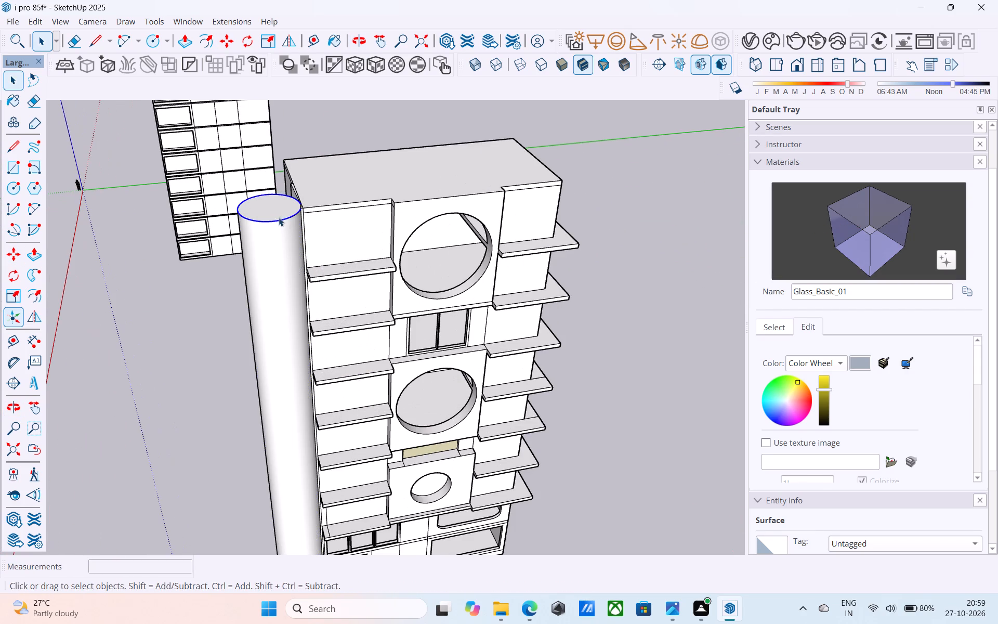
click(279, 212)
scroll(279, 212, up, 5)
key(p)
click(279, 212)
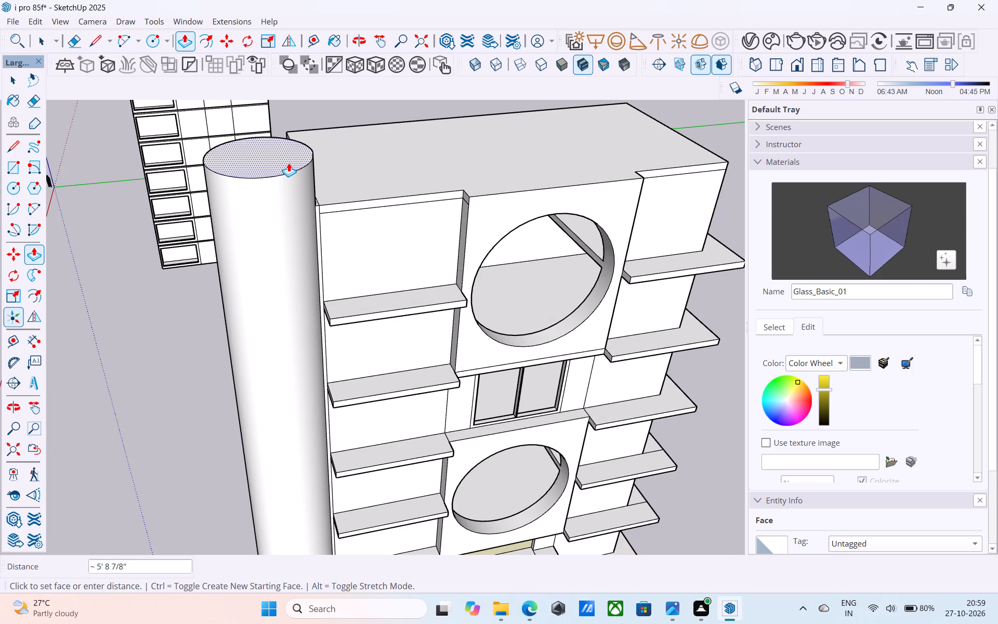
text(3')
key(Return)
key(space)
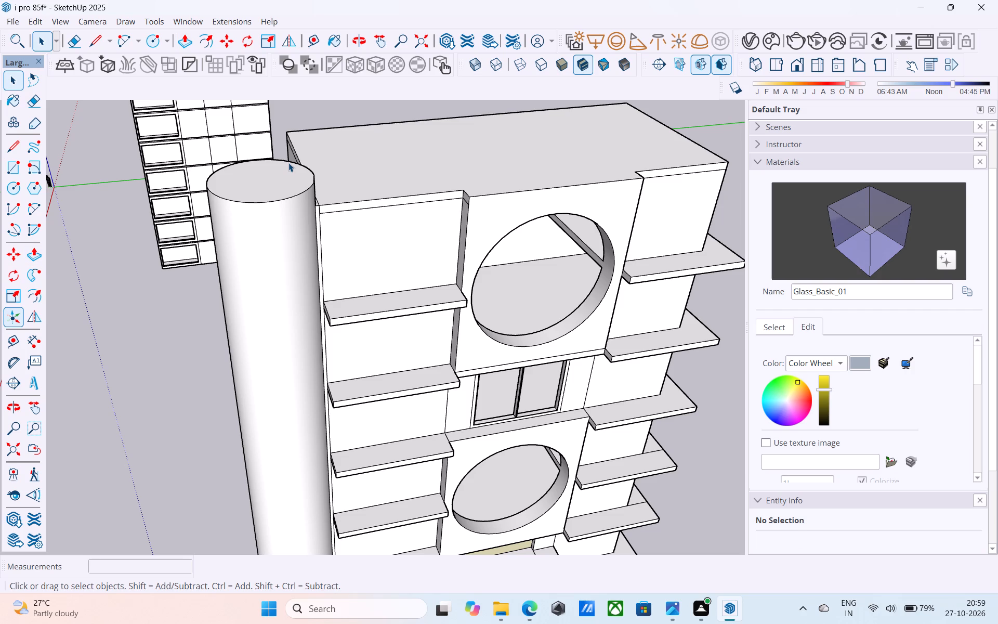
Examine the column's height against the tower roof from above, the side and the front elevation.
scroll(265, 152, down, 3)
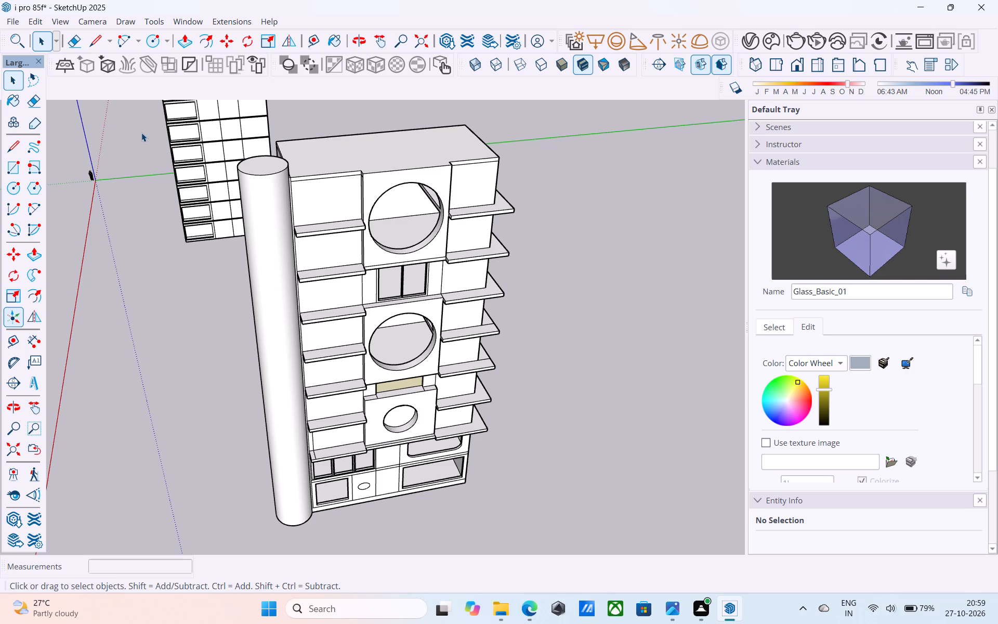
scroll(160, 109, down, 4)
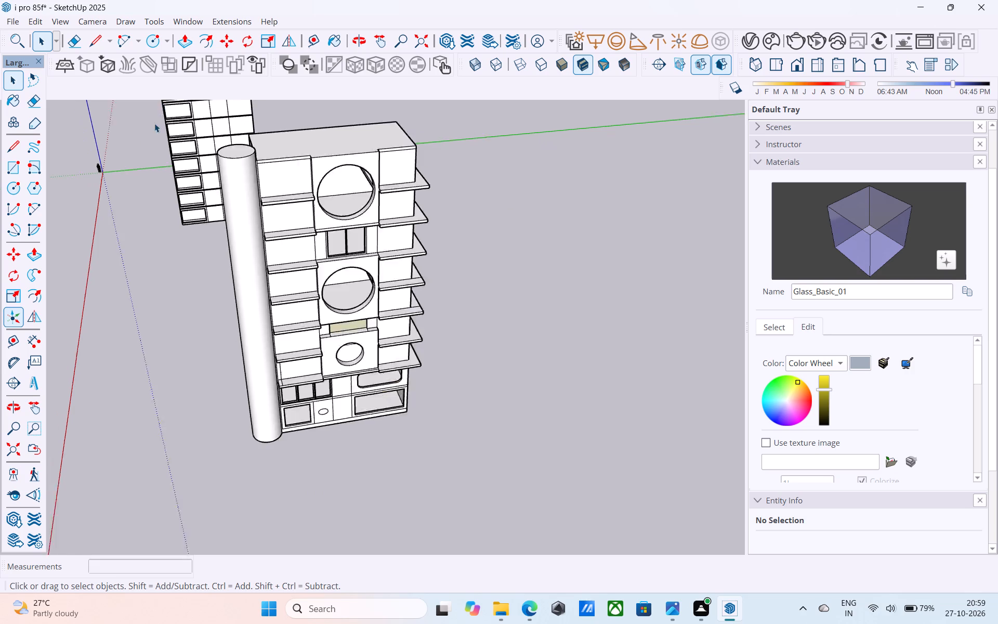
scroll(154, 123, down, 2)
scroll(318, 183, down, 6)
middle_drag(616, 405, 547, 285)
scroll(399, 285, up, 5)
middle_drag(405, 252, 436, 196)
scroll(416, 162, up, 4)
middle_drag(398, 176, 599, 417)
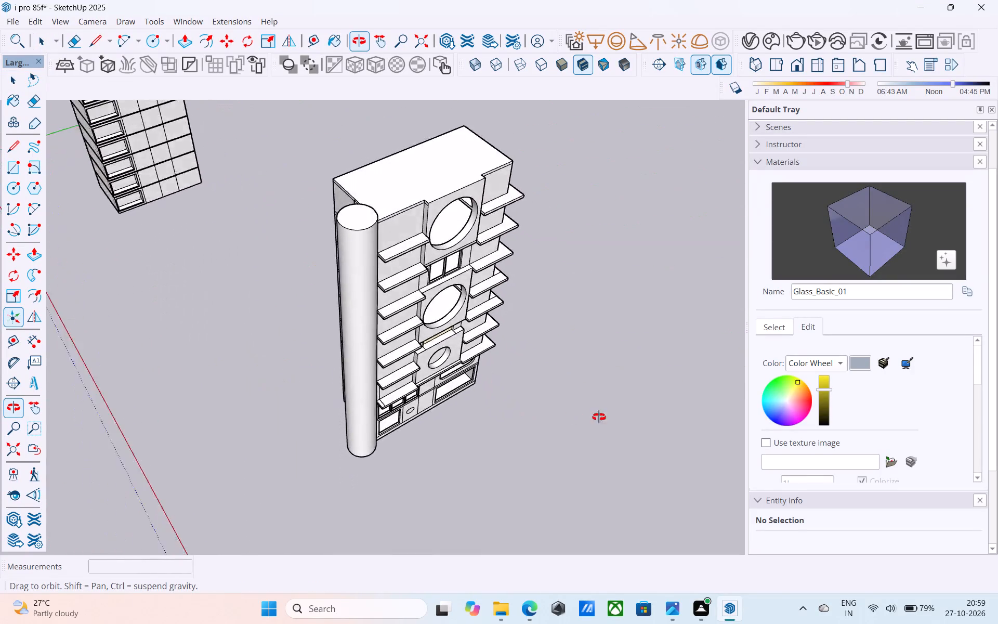
middle_drag(599, 417, 661, 396)
middle_drag(240, 258, 270, 124)
scroll(402, 133, up, 4)
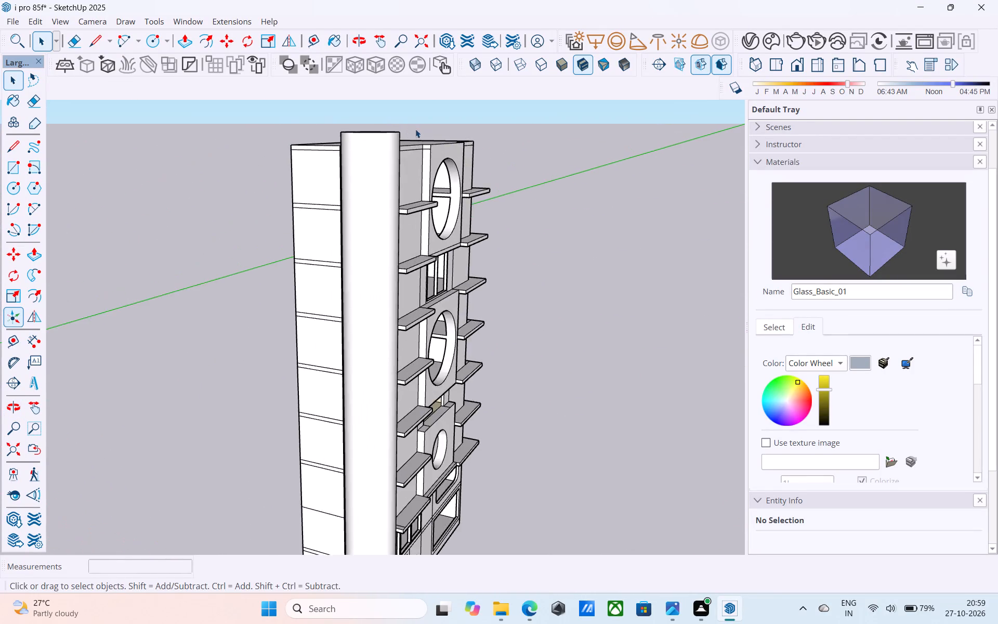
middle_drag(403, 131, 199, 181)
scroll(553, 219, down, 4)
middle_drag(530, 217, 465, 146)
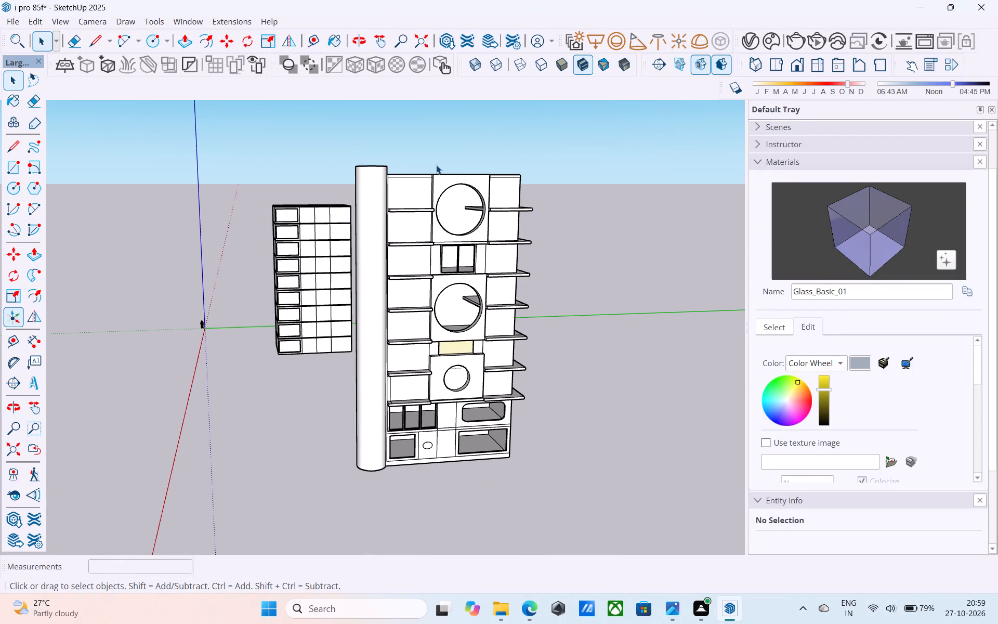
middle_drag(436, 165, 436, 153)
middle_drag(453, 213, 448, 189)
scroll(396, 180, down, 1)
middle_drag(387, 179, 382, 176)
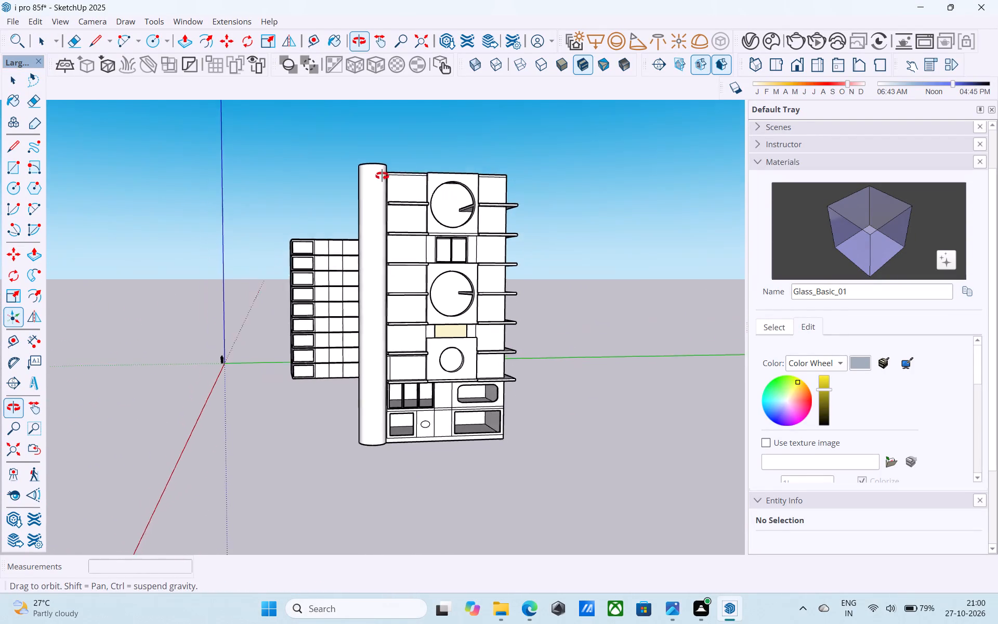
middle_drag(382, 176, 335, 185)
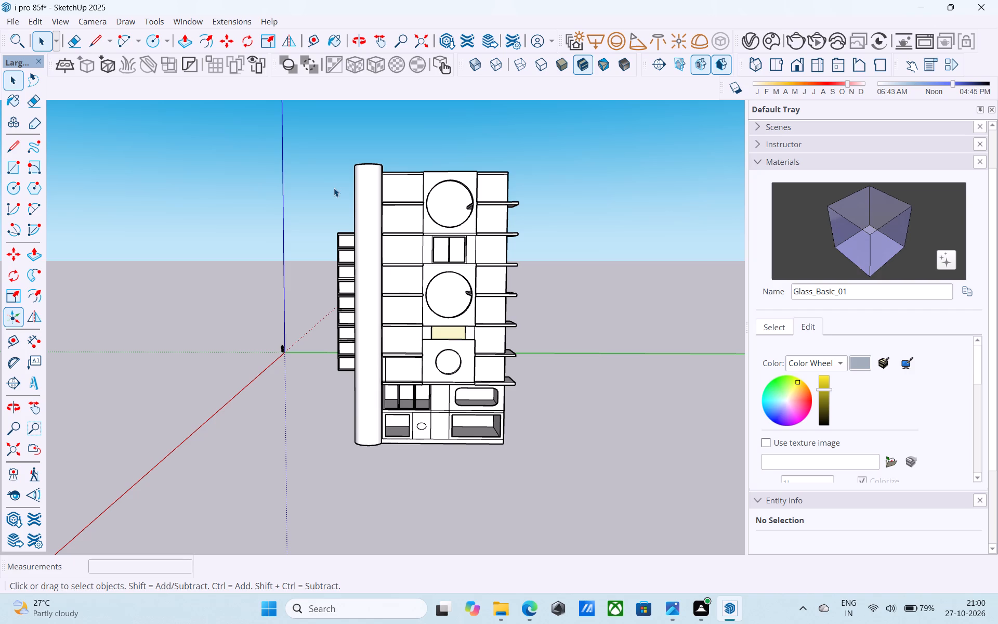
scroll(334, 188, down, 1)
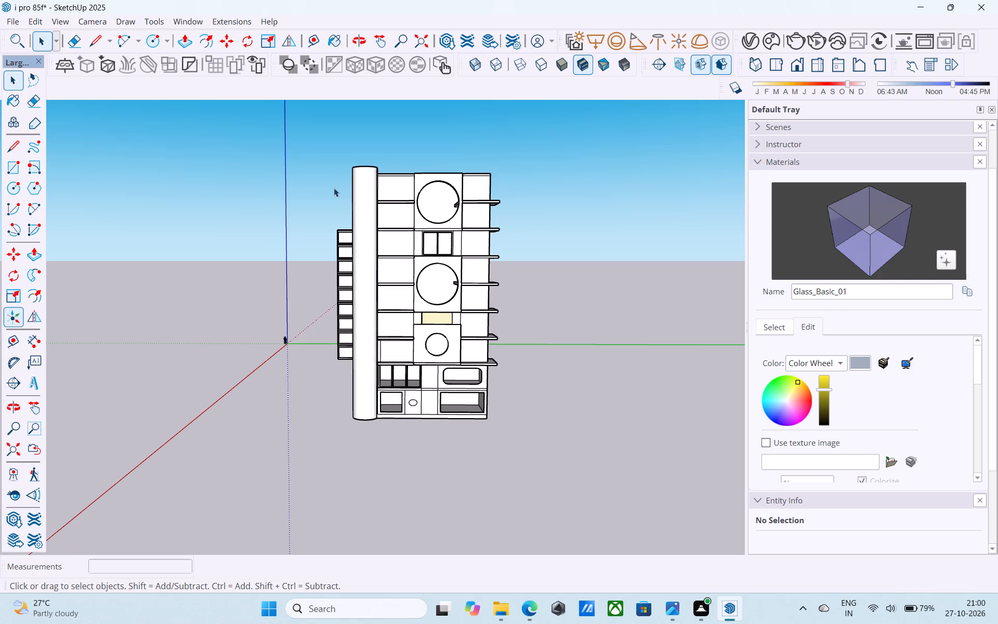
scroll(334, 188, down, 2)
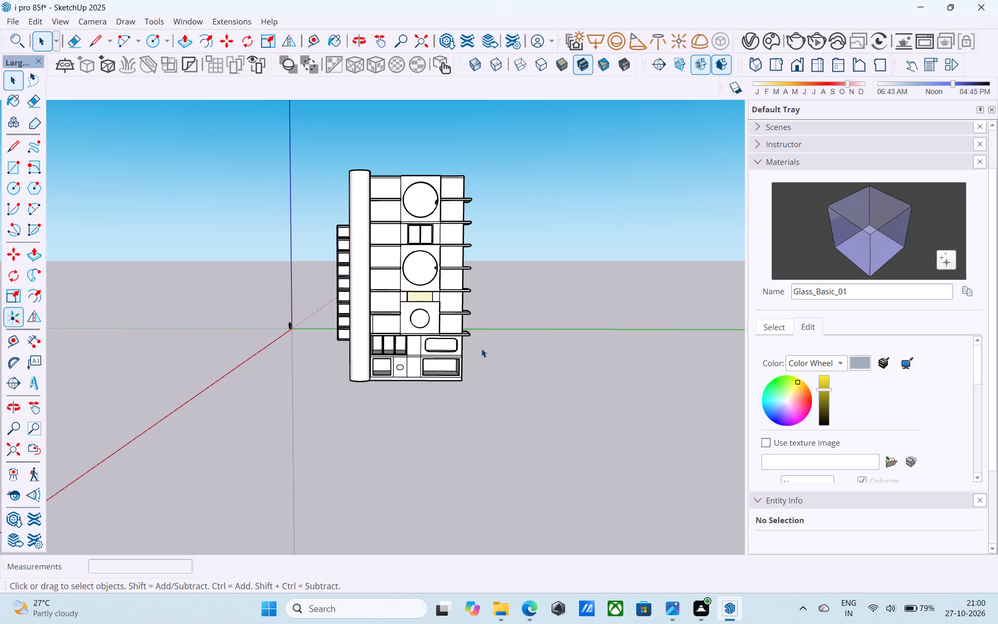
middle_drag(472, 353, 464, 369)
middle_drag(409, 317, 403, 284)
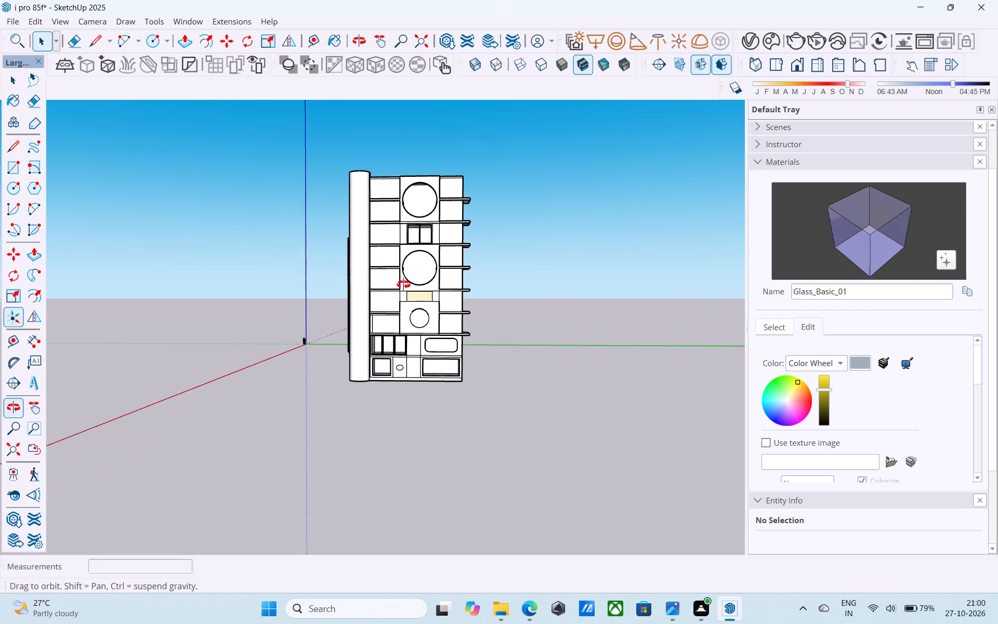
middle_drag(403, 284, 403, 283)
Push/Pull the column's circular top face upward by a further 4'.
middle_drag(391, 258, 412, 393)
scroll(376, 151, up, 4)
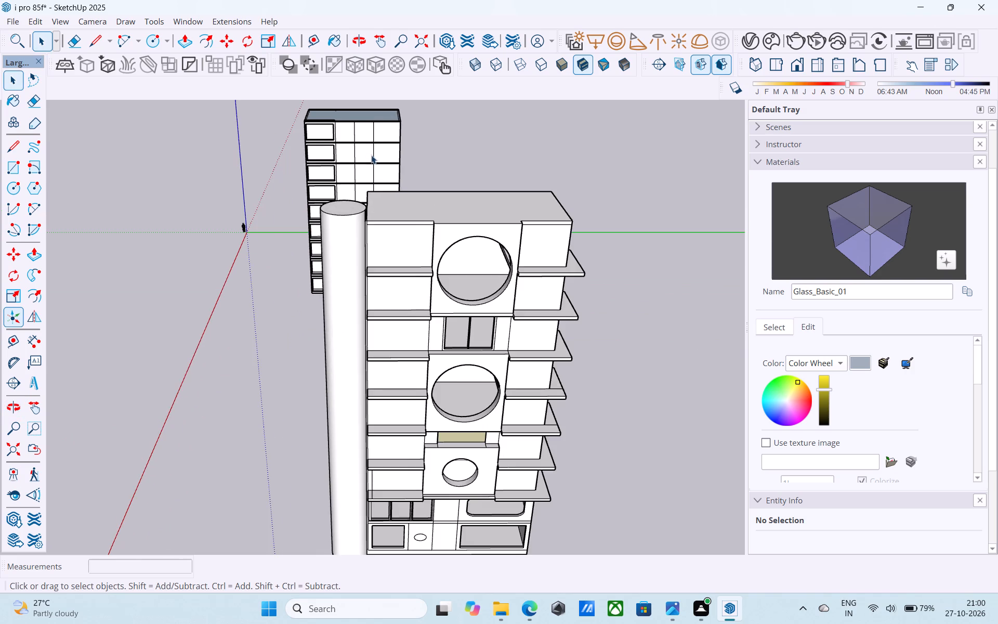
middle_drag(371, 153, 365, 183)
scroll(347, 217, up, 7)
click(339, 226)
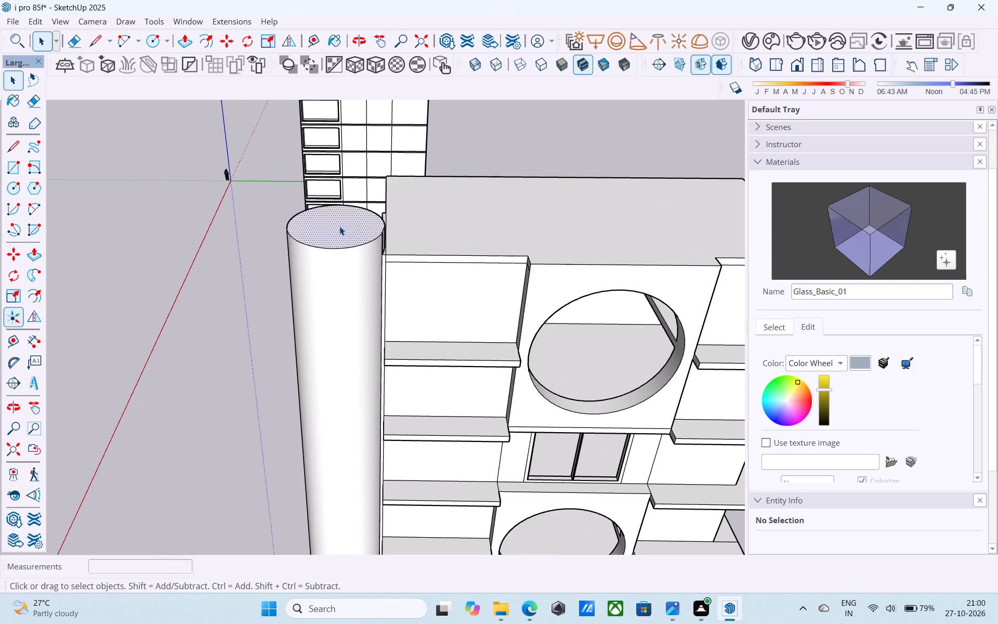
scroll(339, 226, up, 5)
key(p)
click(339, 226)
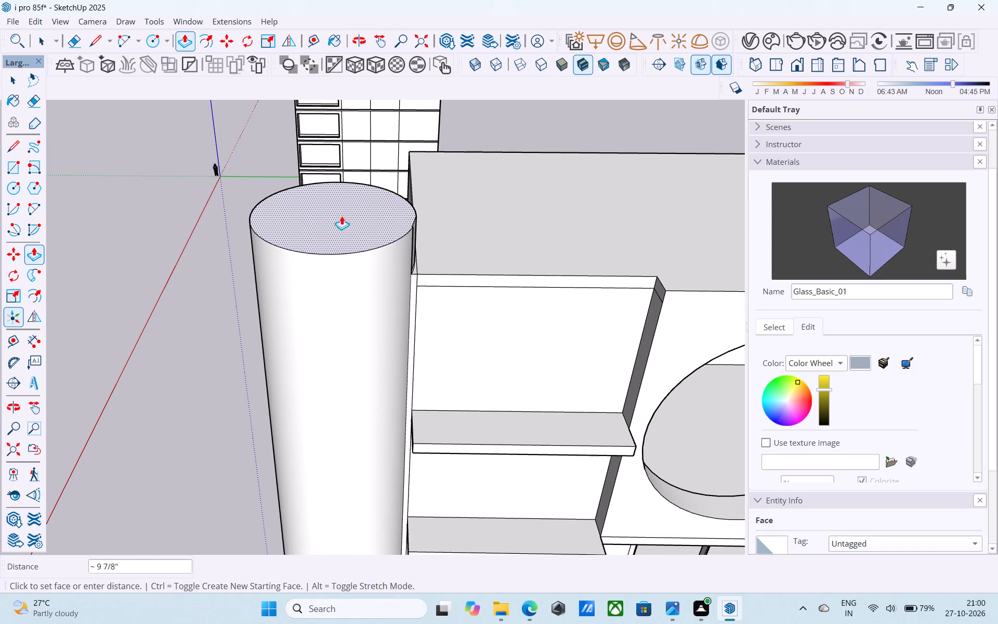
text(4')
key(Return)
middle_drag(343, 216, 163, 223)
key(space)
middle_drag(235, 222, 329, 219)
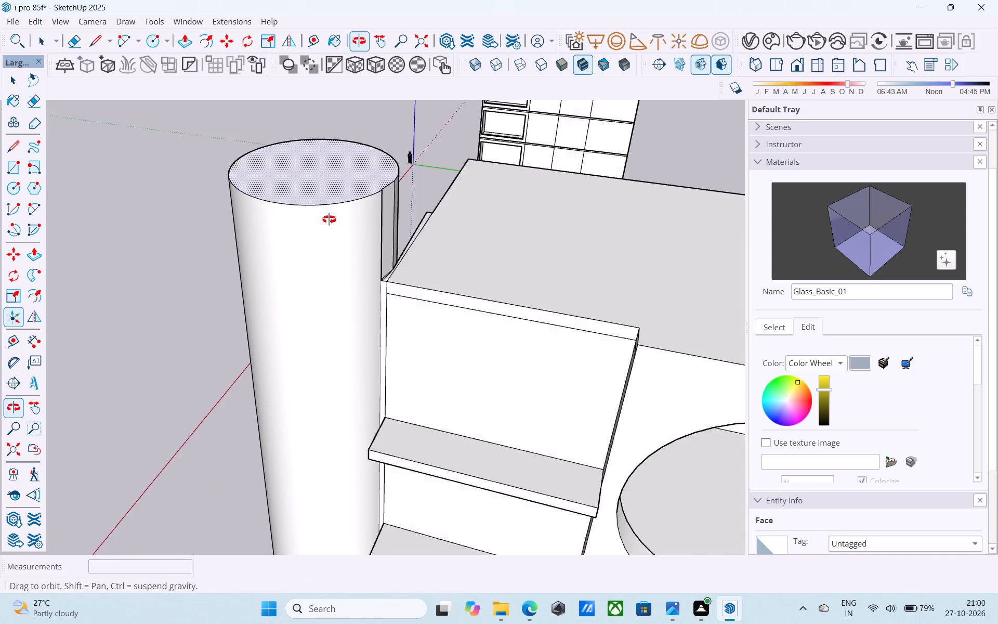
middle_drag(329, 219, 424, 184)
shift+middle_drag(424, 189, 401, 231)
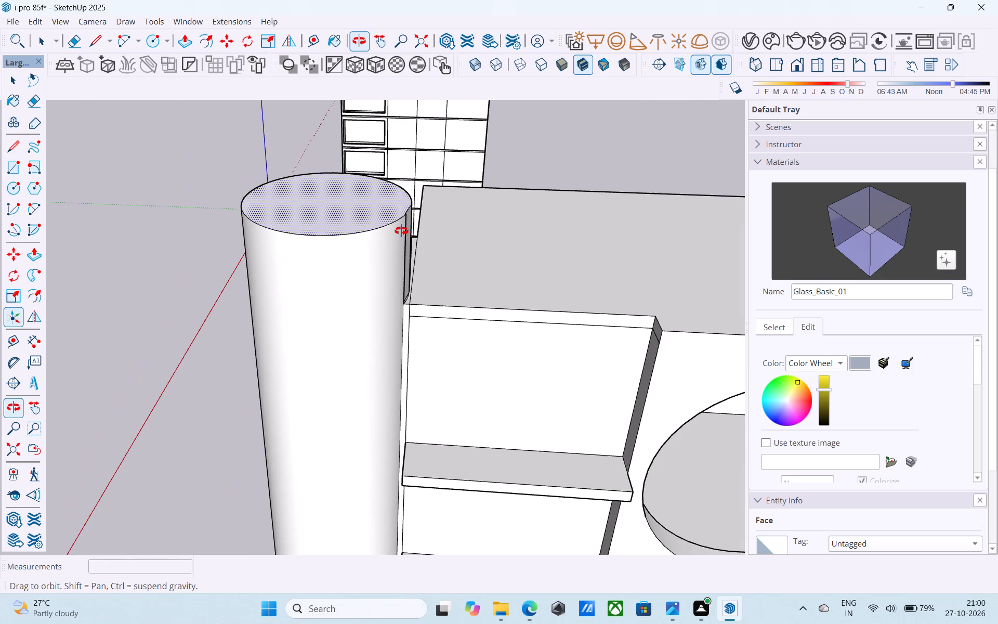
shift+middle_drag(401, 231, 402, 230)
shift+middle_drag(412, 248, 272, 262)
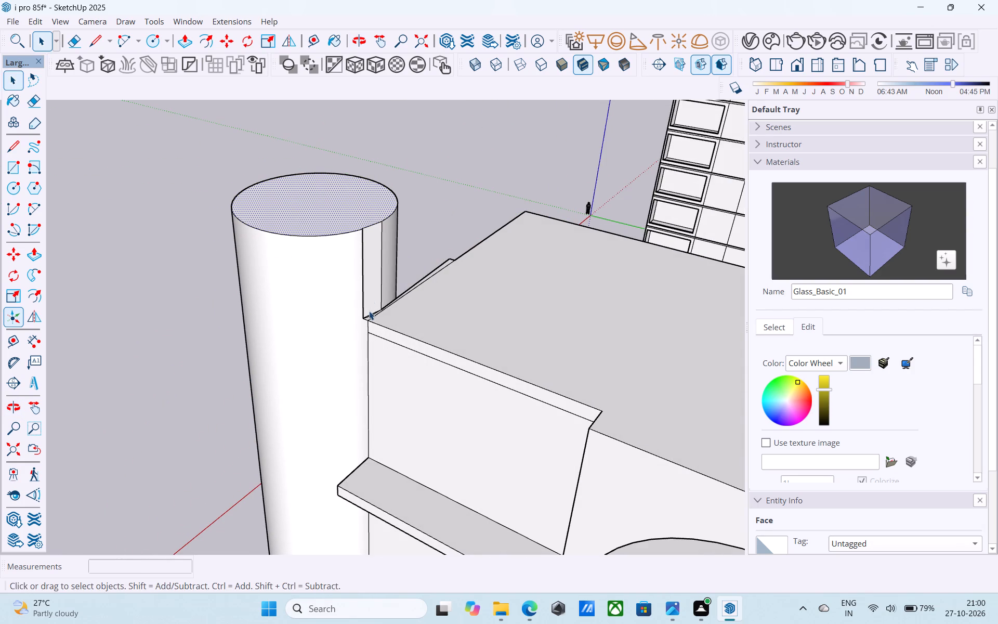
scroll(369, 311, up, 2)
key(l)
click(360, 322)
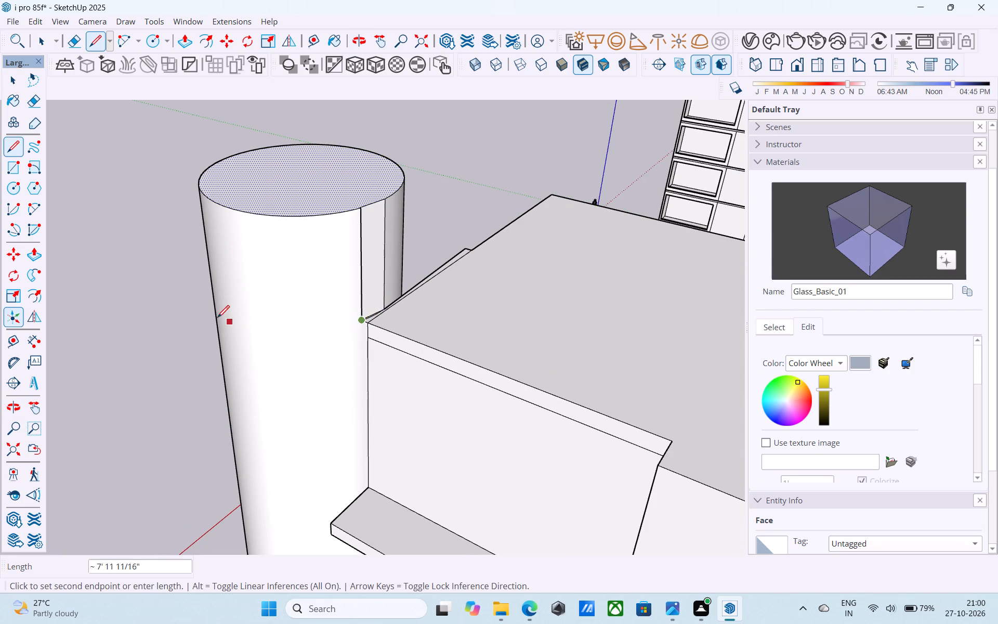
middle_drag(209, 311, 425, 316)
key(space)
Copy the column's top circular edge 7' straight down so it meets the tower's roof corner.
click(322, 240)
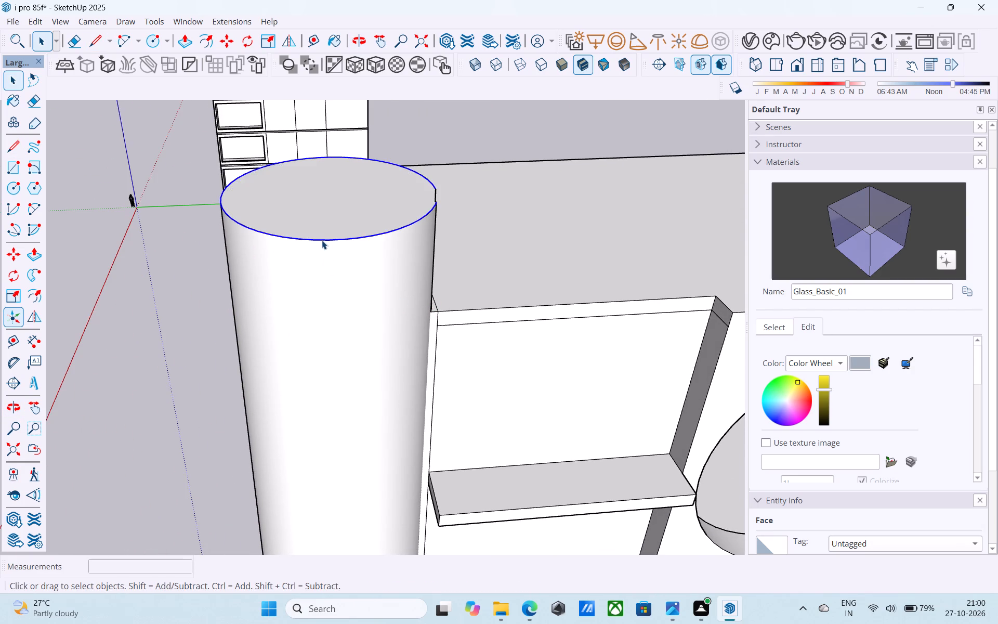
middle_drag(320, 240, 247, 248)
key(m)
middle_drag(371, 250, 284, 269)
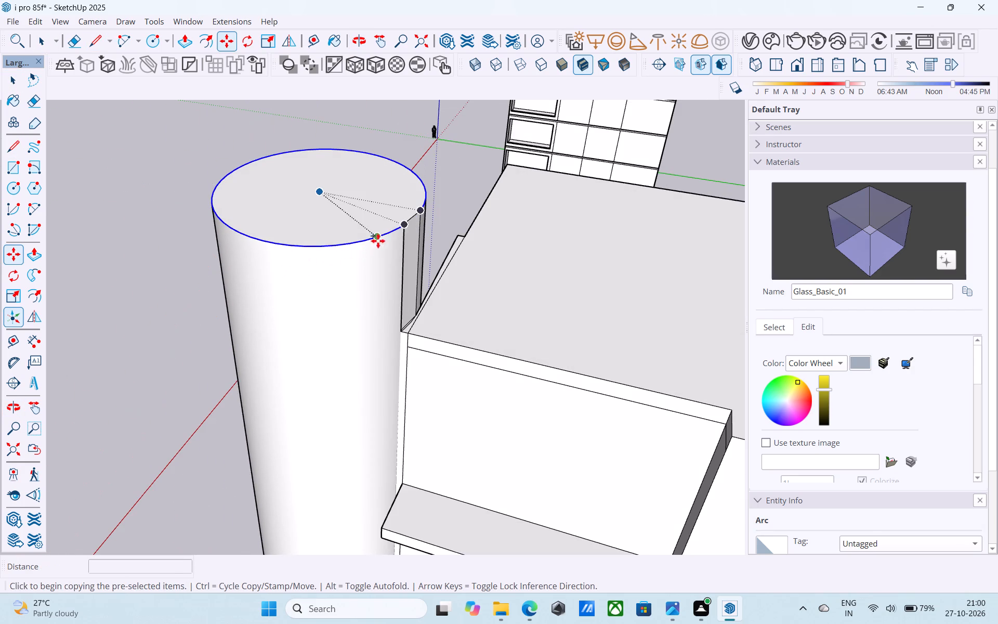
click(404, 230)
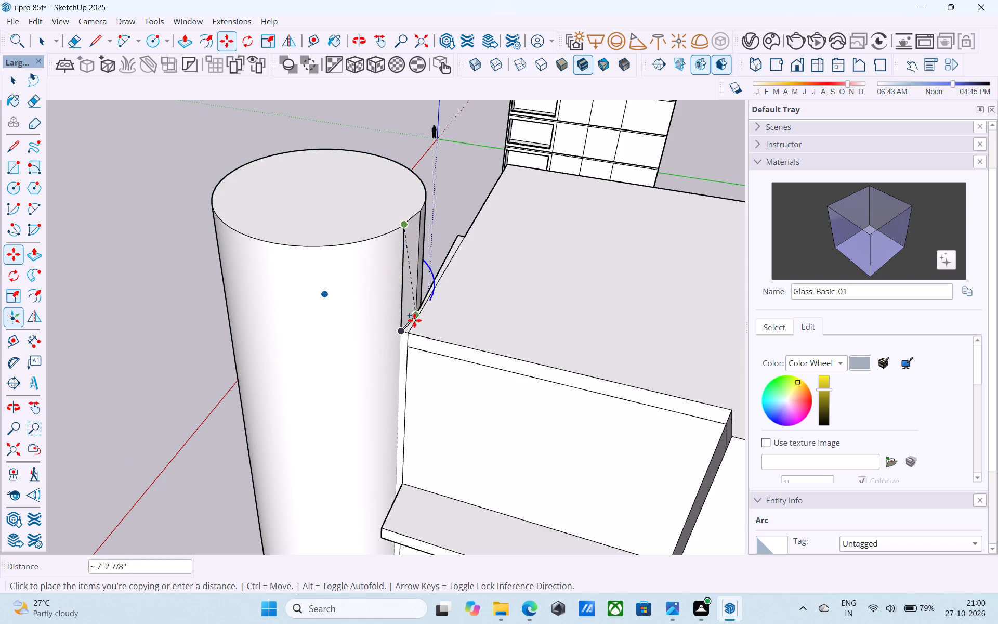
scroll(401, 330, up, 7)
click(399, 329)
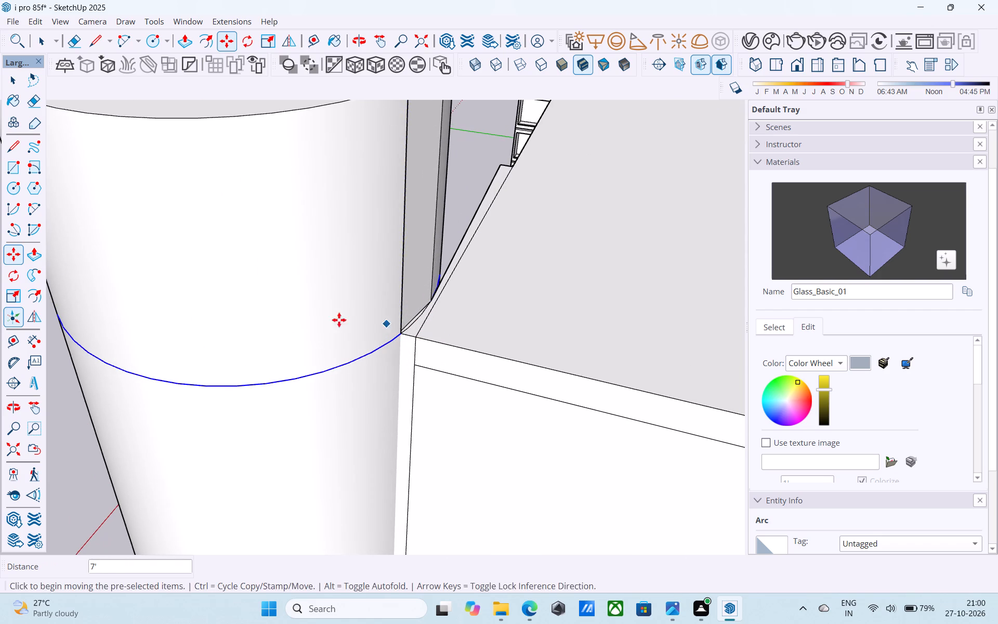
middle_drag(226, 321, 582, 224)
scroll(582, 224, down, 9)
middle_drag(461, 248, 196, 252)
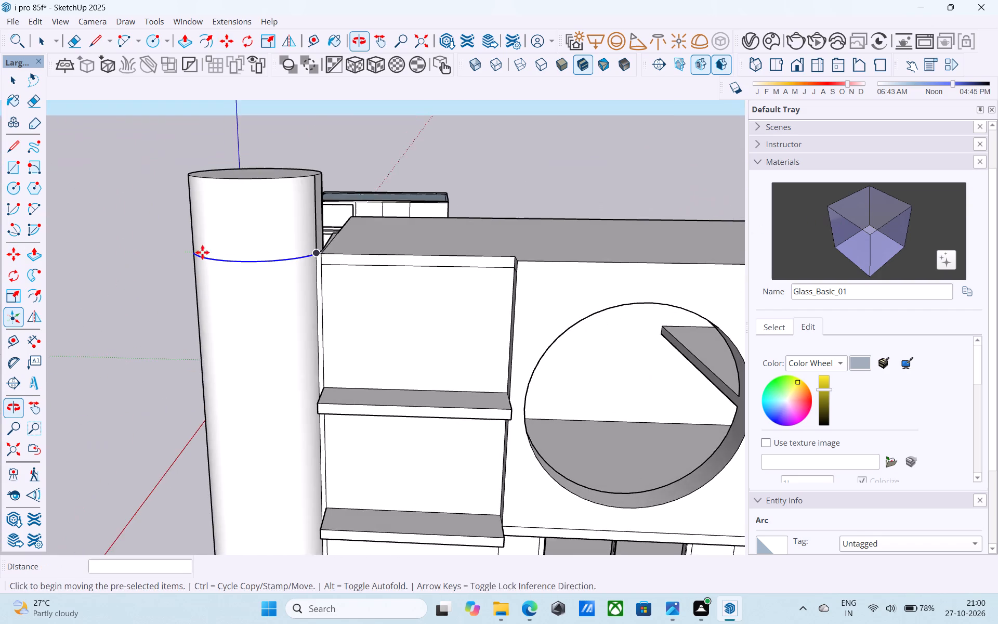
middle_drag(356, 250, 178, 279)
key(space)
Clear the selection and examine the column's upper band against the tower roof from several angles.
scroll(190, 268, up, 1)
middle_drag(195, 266, 393, 249)
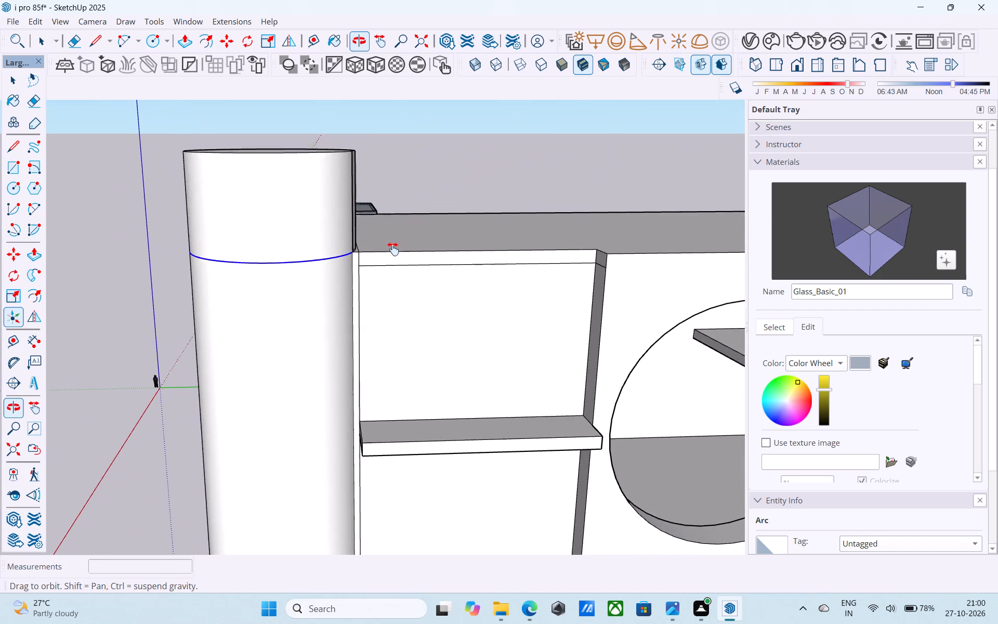
middle_drag(393, 249, 389, 254)
click(401, 189)
middle_drag(401, 189, 305, 218)
scroll(308, 206, down, 4)
shift+middle_drag(302, 229, 366, 236)
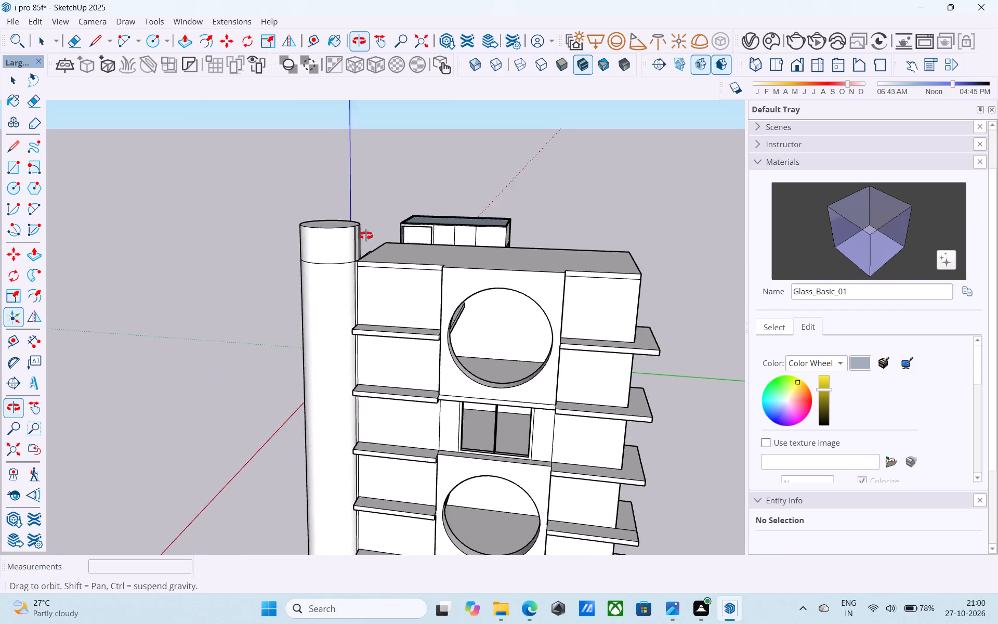
shift+middle_drag(366, 236, 463, 254)
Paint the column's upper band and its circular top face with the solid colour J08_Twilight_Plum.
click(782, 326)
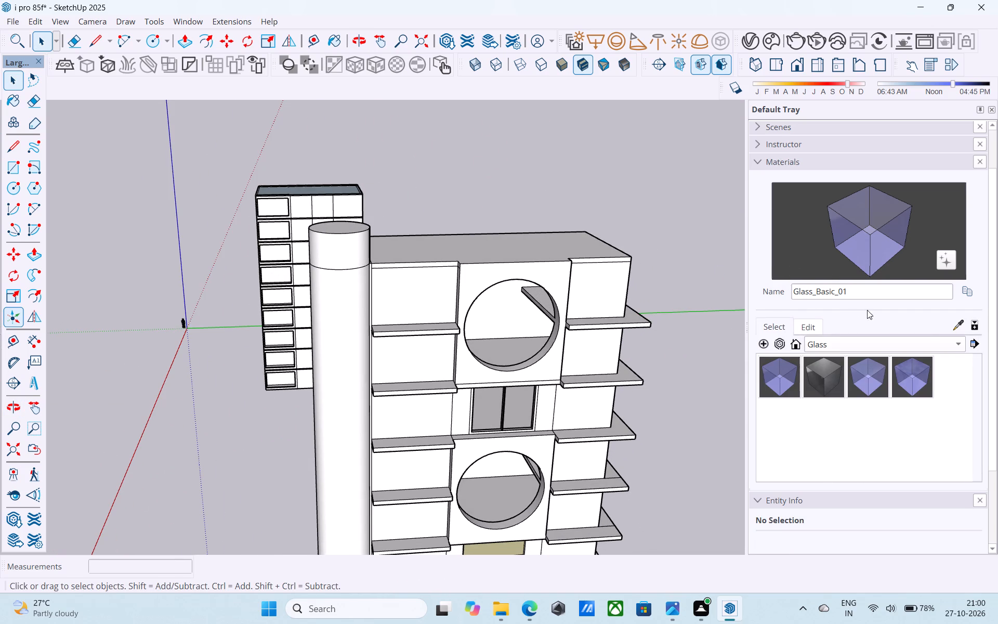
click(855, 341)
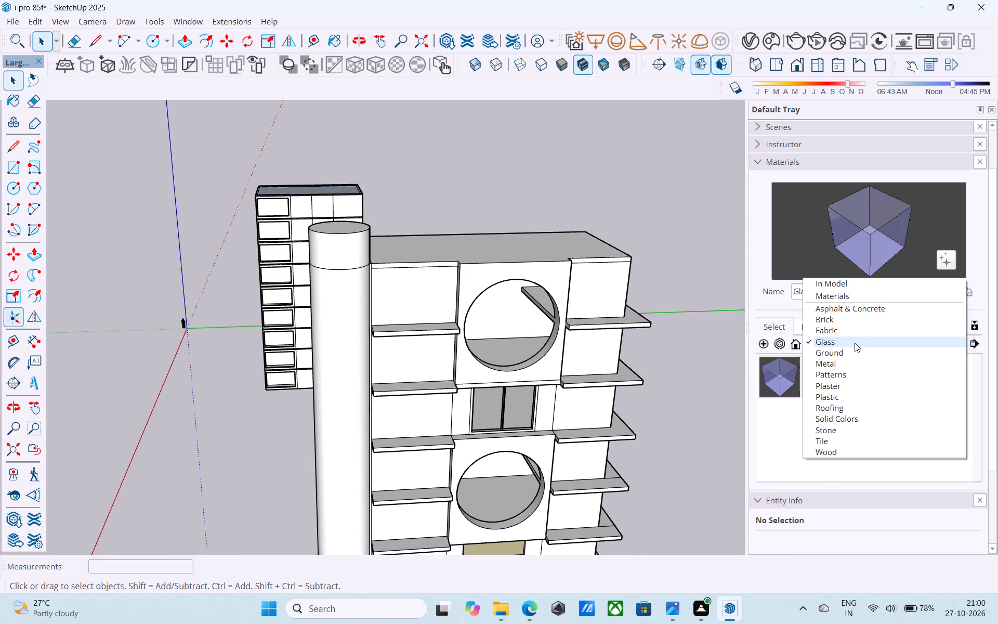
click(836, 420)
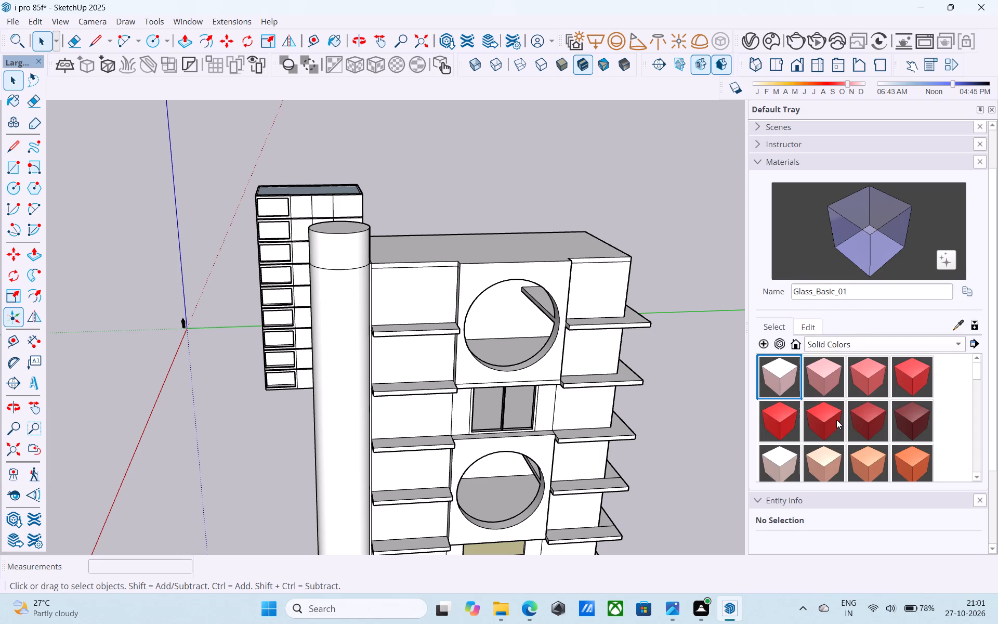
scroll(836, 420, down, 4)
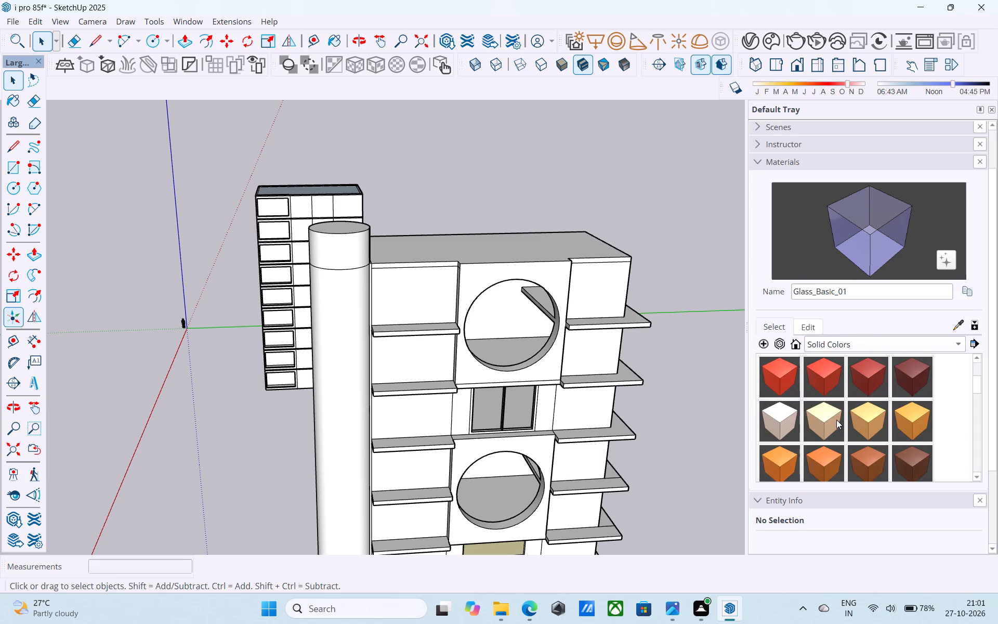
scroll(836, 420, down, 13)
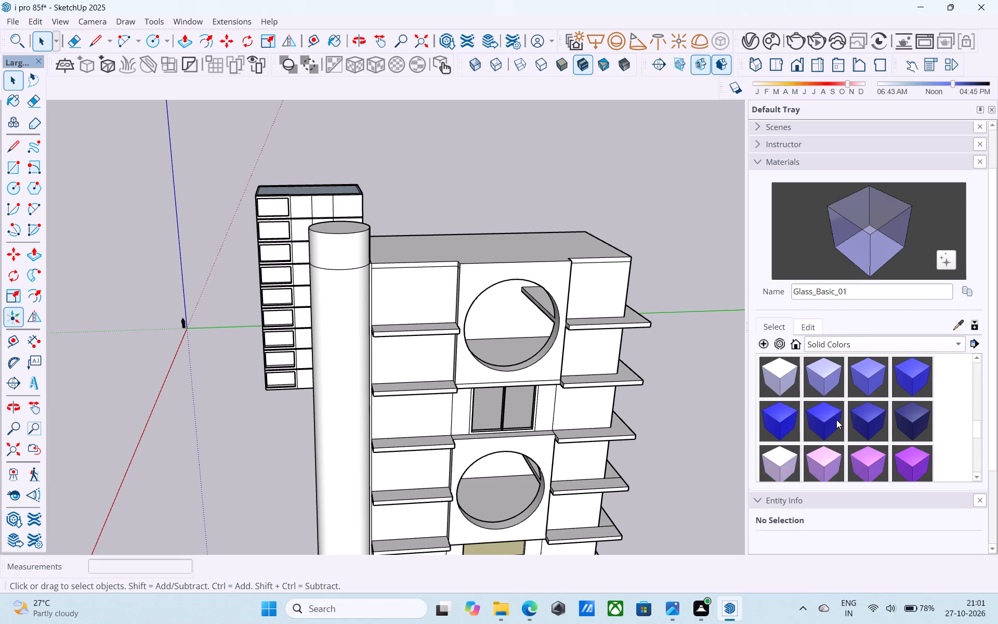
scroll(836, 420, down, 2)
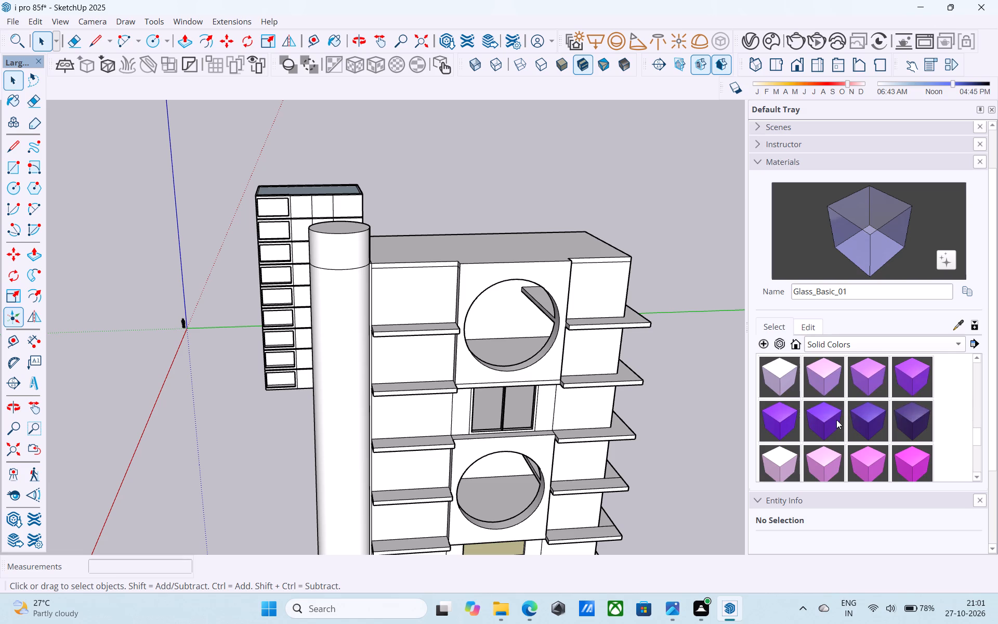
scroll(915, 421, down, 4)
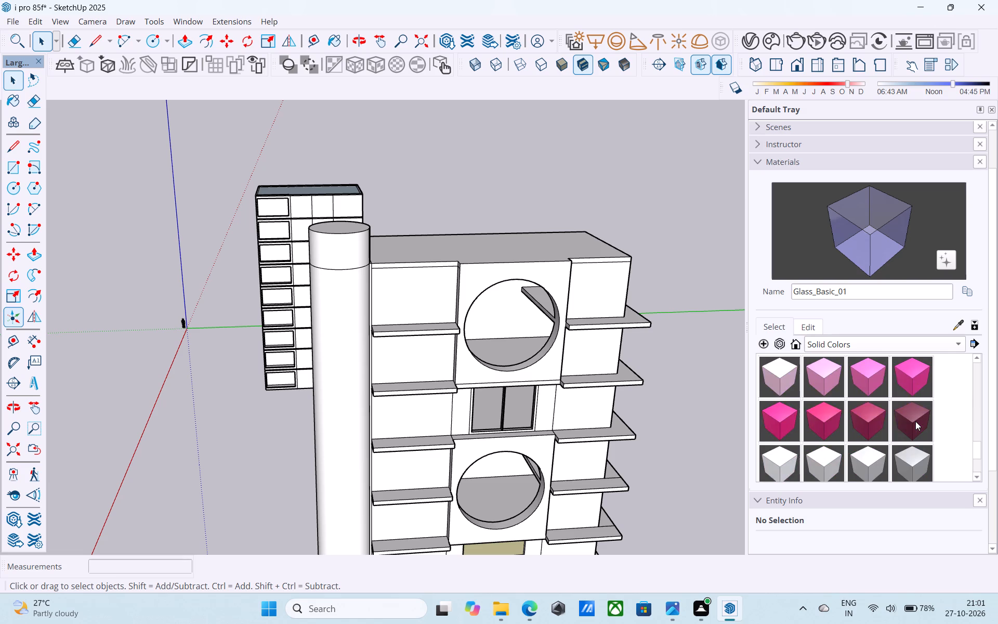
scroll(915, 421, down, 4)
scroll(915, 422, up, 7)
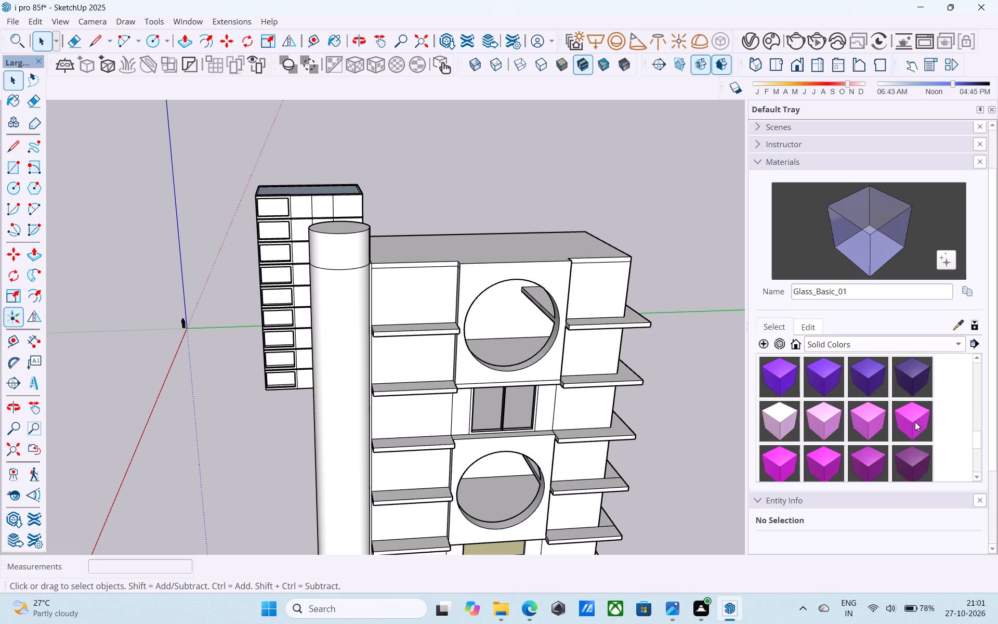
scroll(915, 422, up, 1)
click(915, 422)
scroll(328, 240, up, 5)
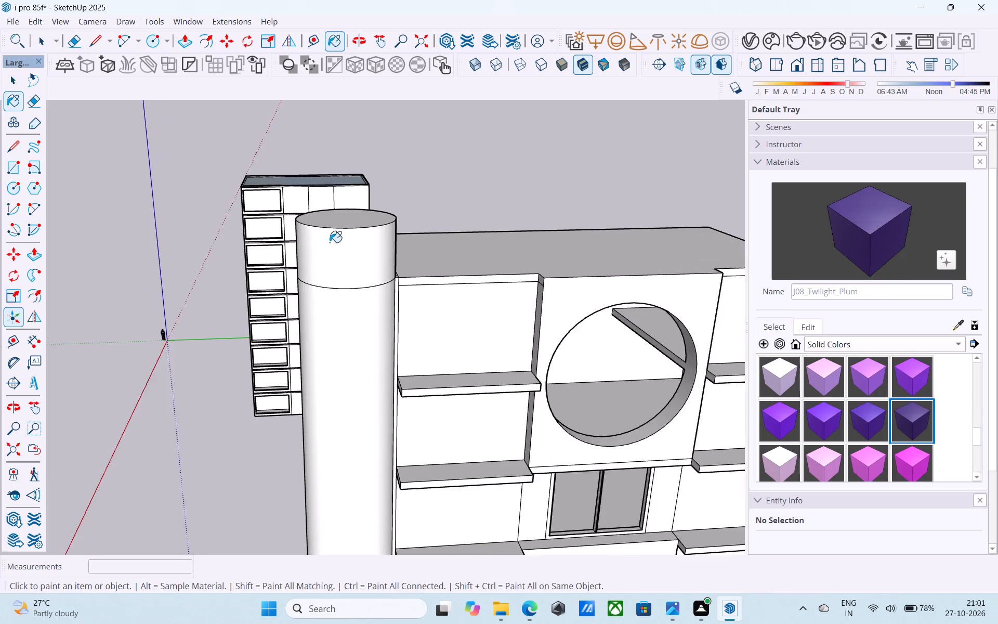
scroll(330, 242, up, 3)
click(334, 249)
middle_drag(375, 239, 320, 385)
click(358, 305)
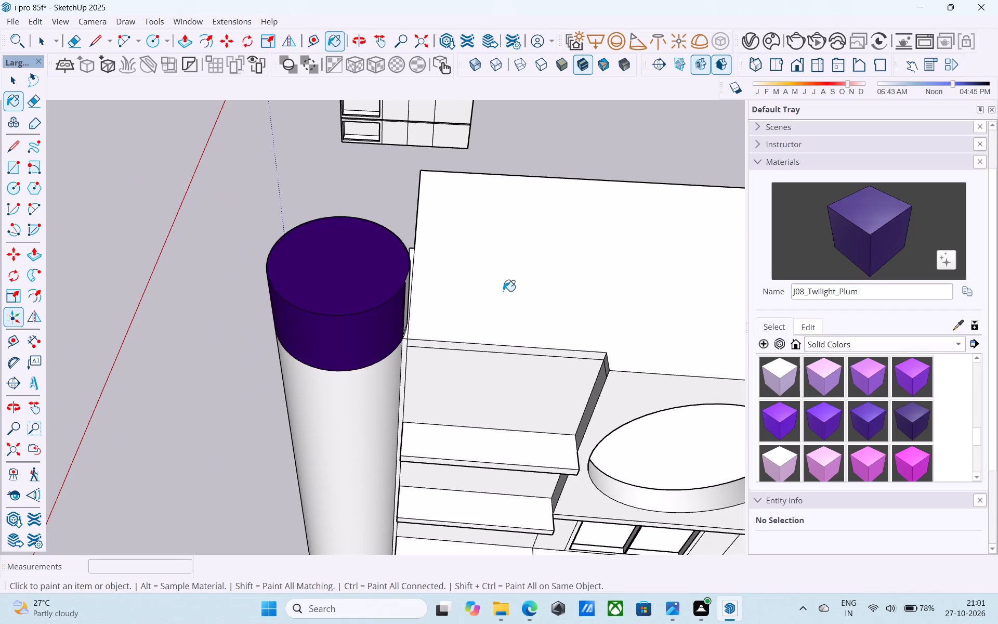
Examine the column's coloured top against the tower from the side, the front elevation and above.
middle_drag(502, 289, 97, 248)
scroll(184, 206, up, 4)
scroll(211, 233, down, 2)
middle_drag(210, 236, 923, 169)
middle_drag(471, 290, 633, 224)
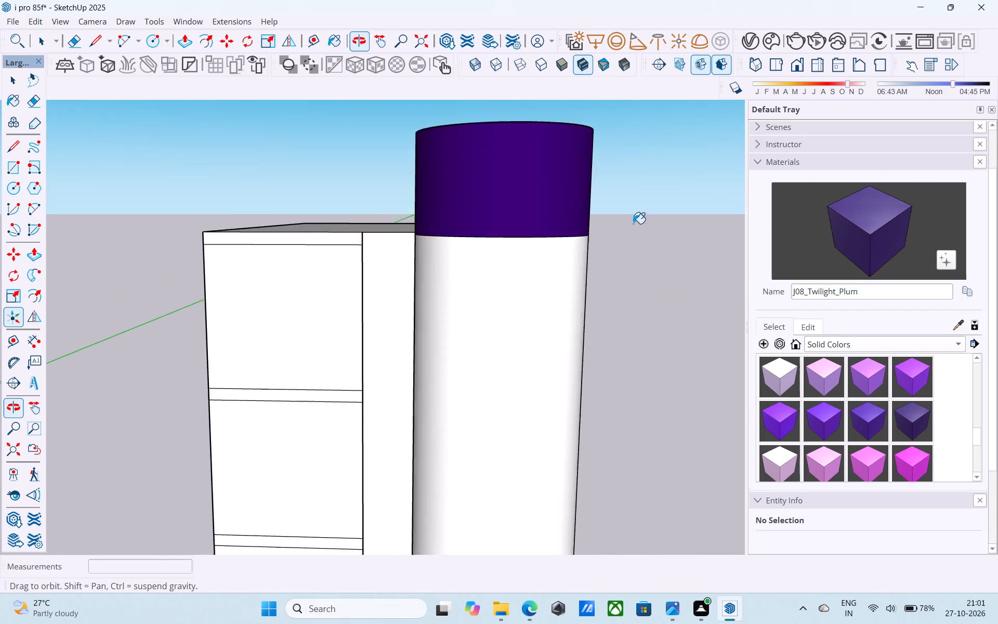
middle_drag(633, 224, 635, 222)
scroll(349, 266, down, 7)
middle_drag(555, 231, 104, 328)
middle_drag(439, 265, 430, 198)
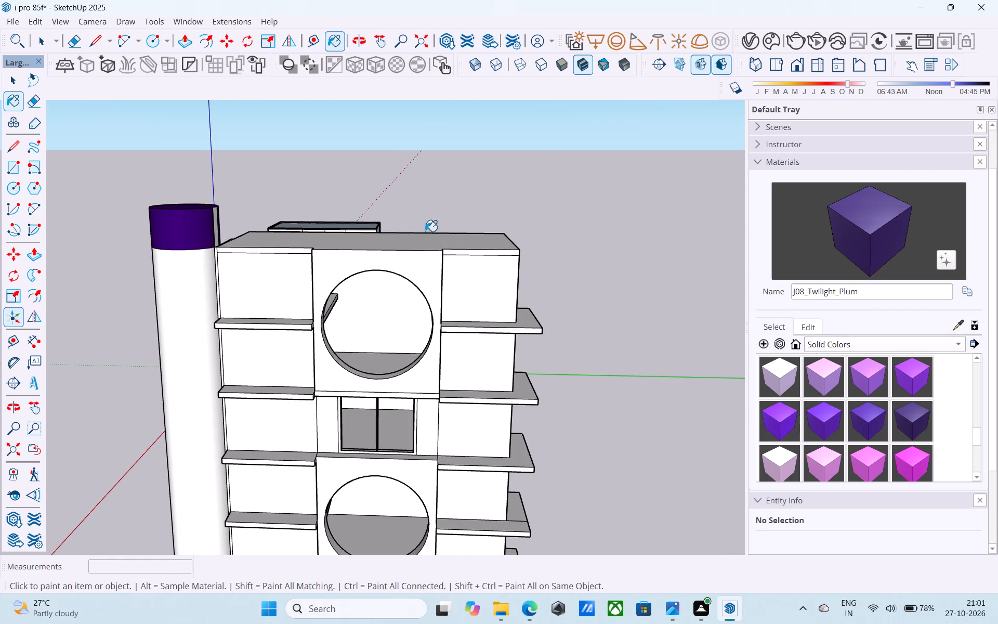
middle_drag(395, 254, 519, 277)
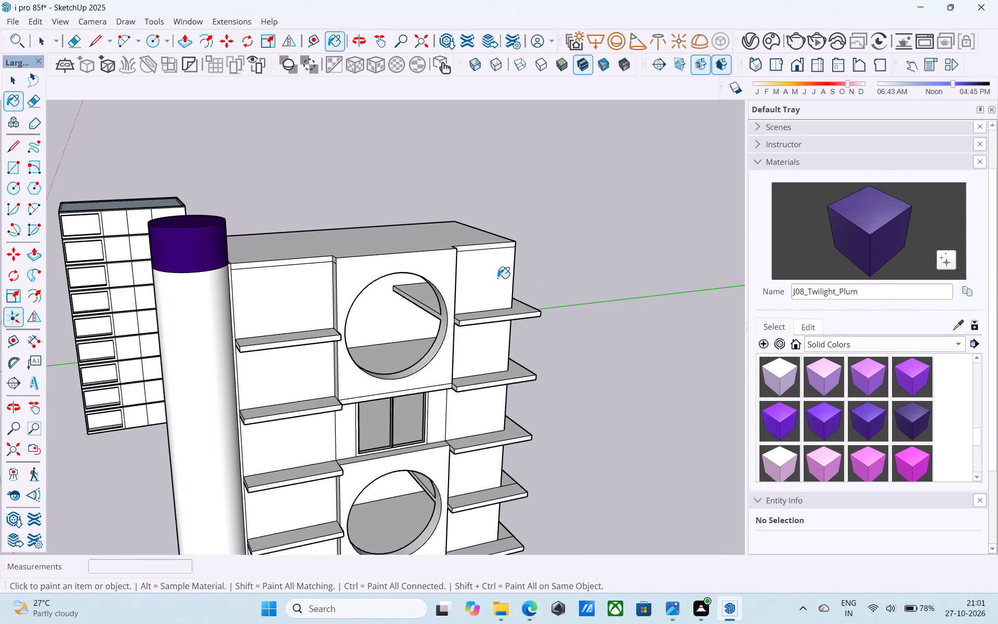
shift+middle_drag(469, 300, 552, 231)
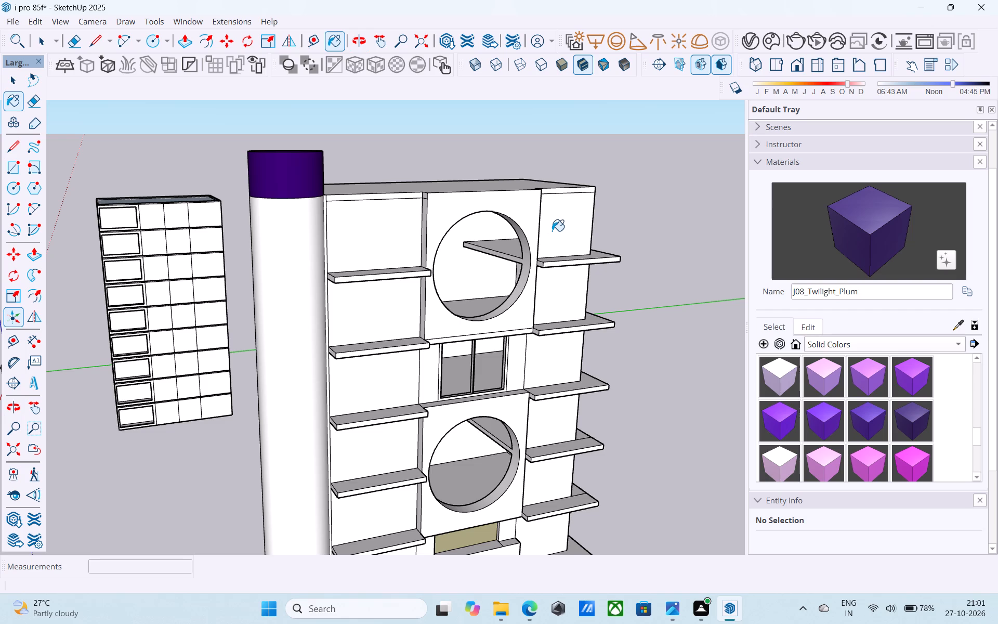
middle_drag(552, 231, 552, 245)
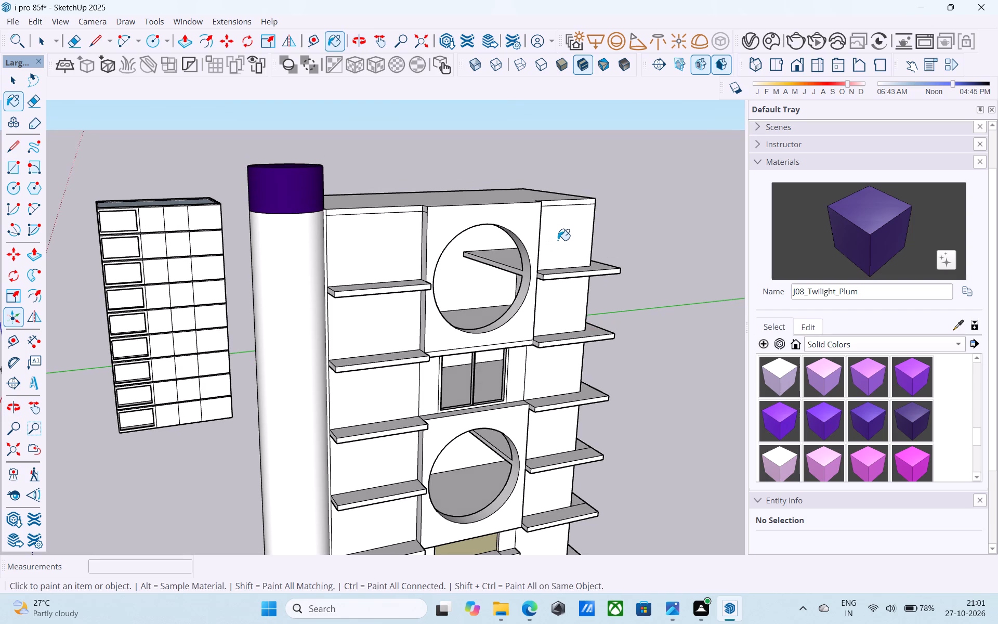
scroll(577, 182, down, 3)
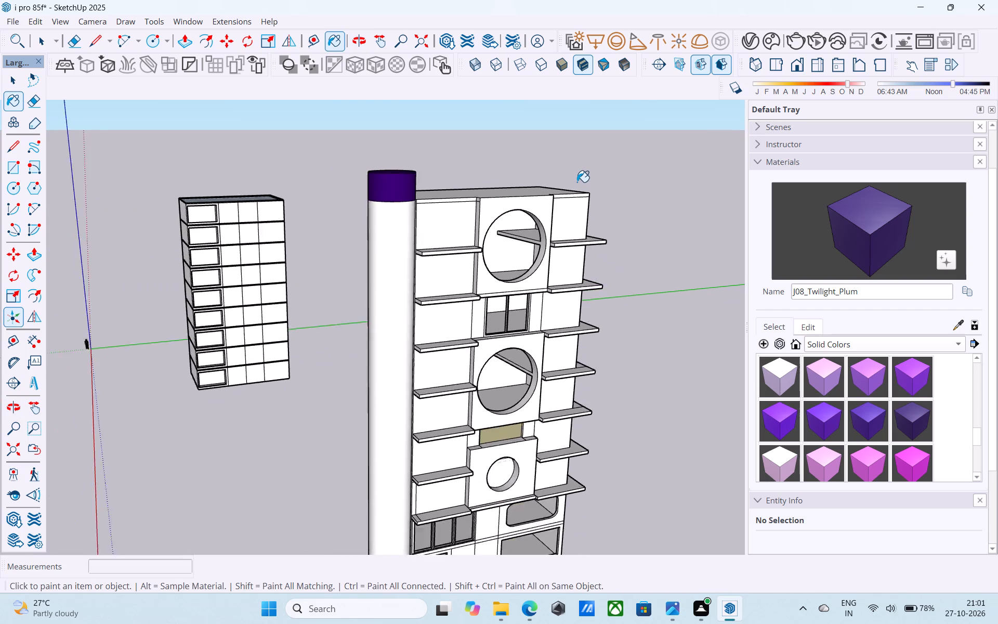
scroll(577, 182, down, 1)
middle_drag(577, 183, 551, 320)
scroll(556, 275, up, 4)
Save the model.
key(space)
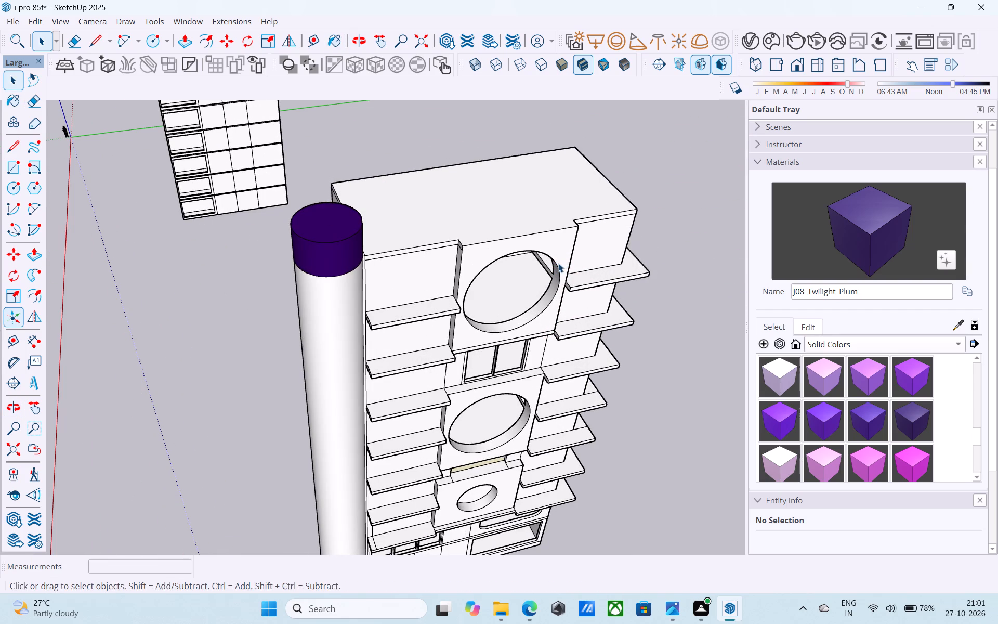
middle_drag(561, 258, 515, 276)
key(ctrl+s)
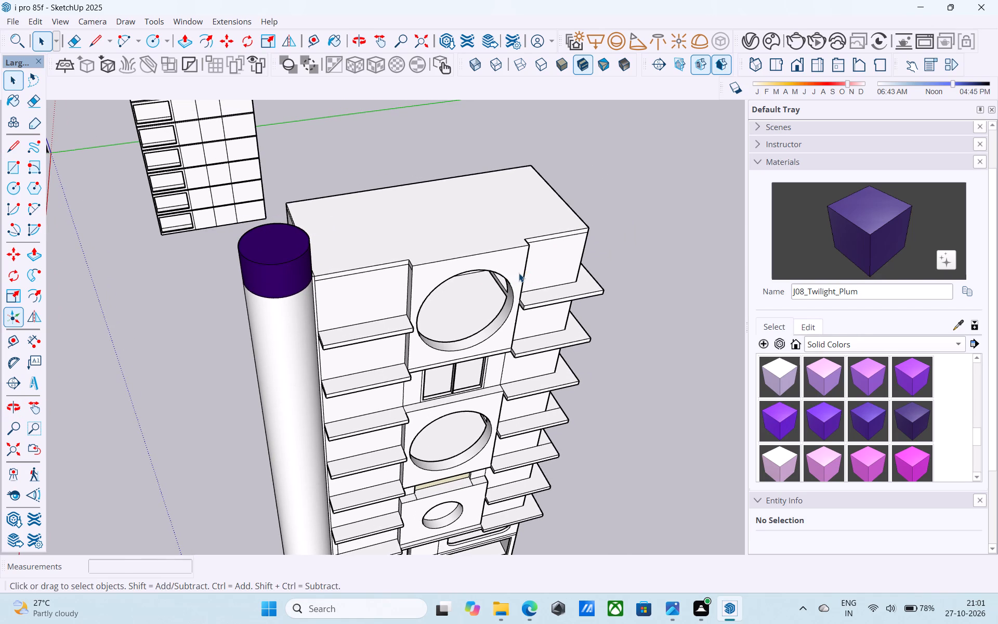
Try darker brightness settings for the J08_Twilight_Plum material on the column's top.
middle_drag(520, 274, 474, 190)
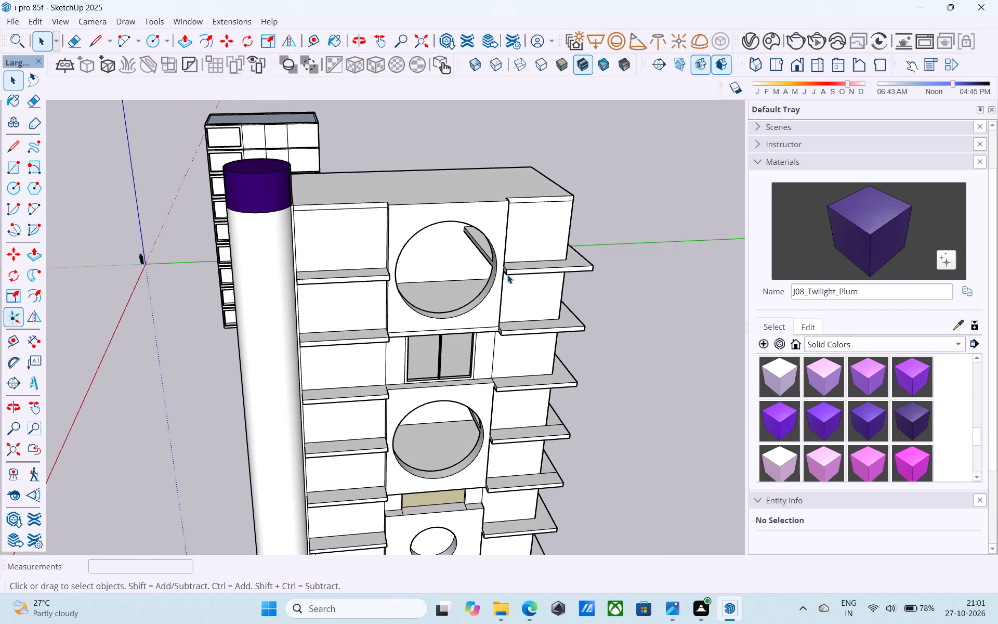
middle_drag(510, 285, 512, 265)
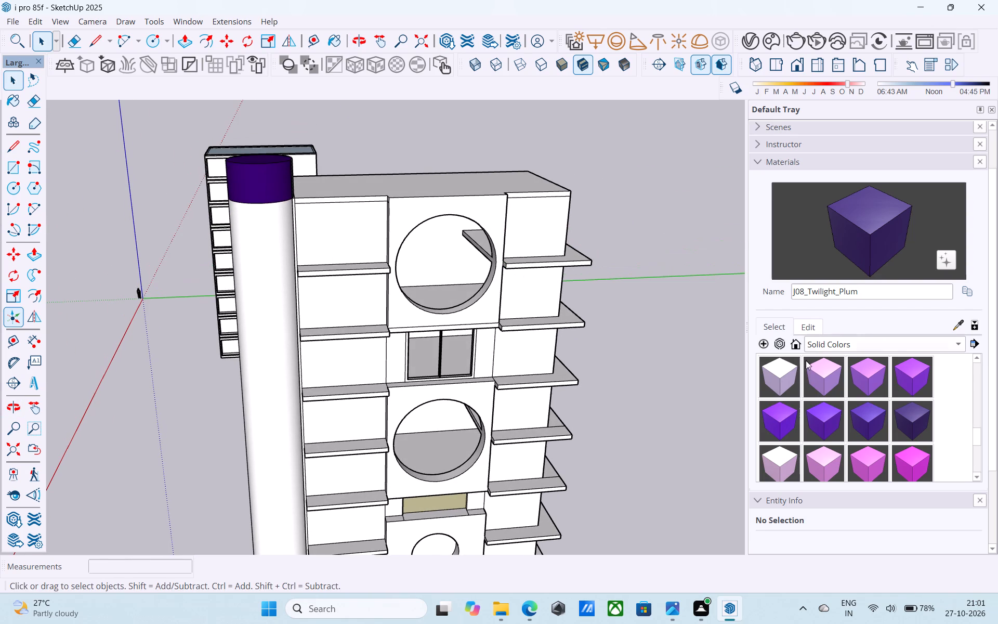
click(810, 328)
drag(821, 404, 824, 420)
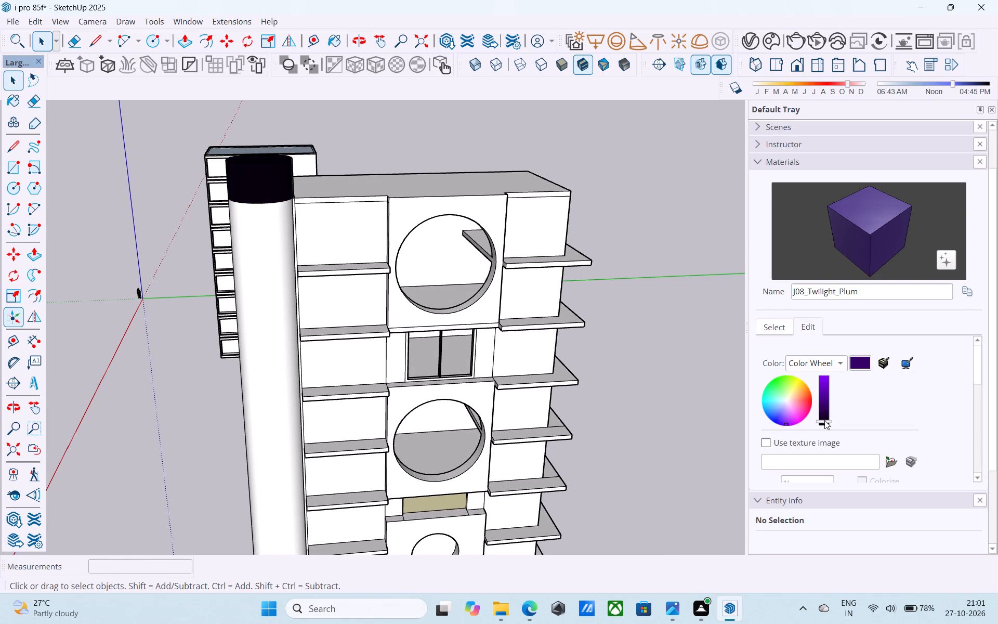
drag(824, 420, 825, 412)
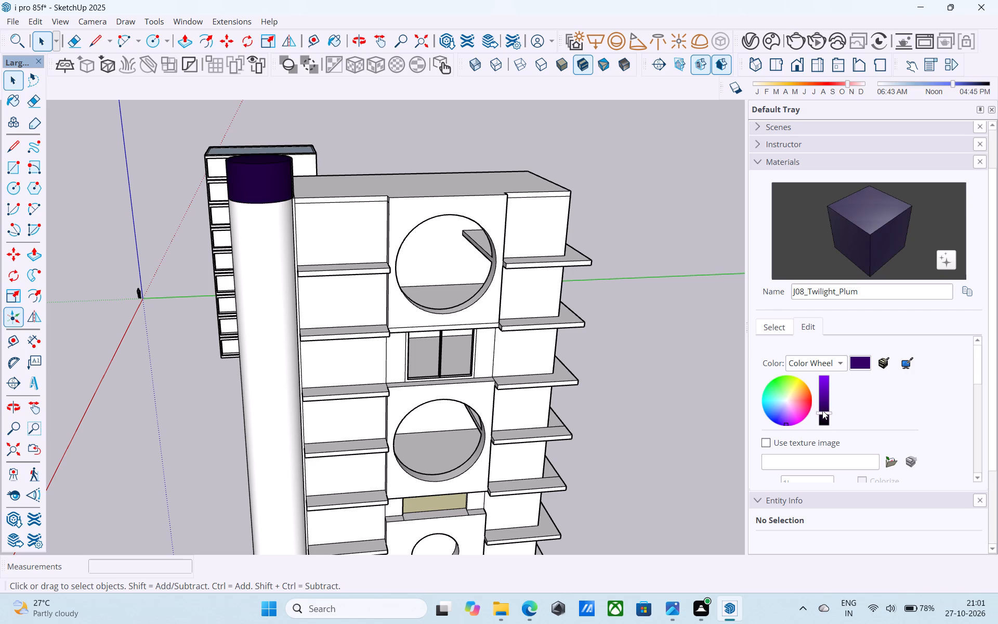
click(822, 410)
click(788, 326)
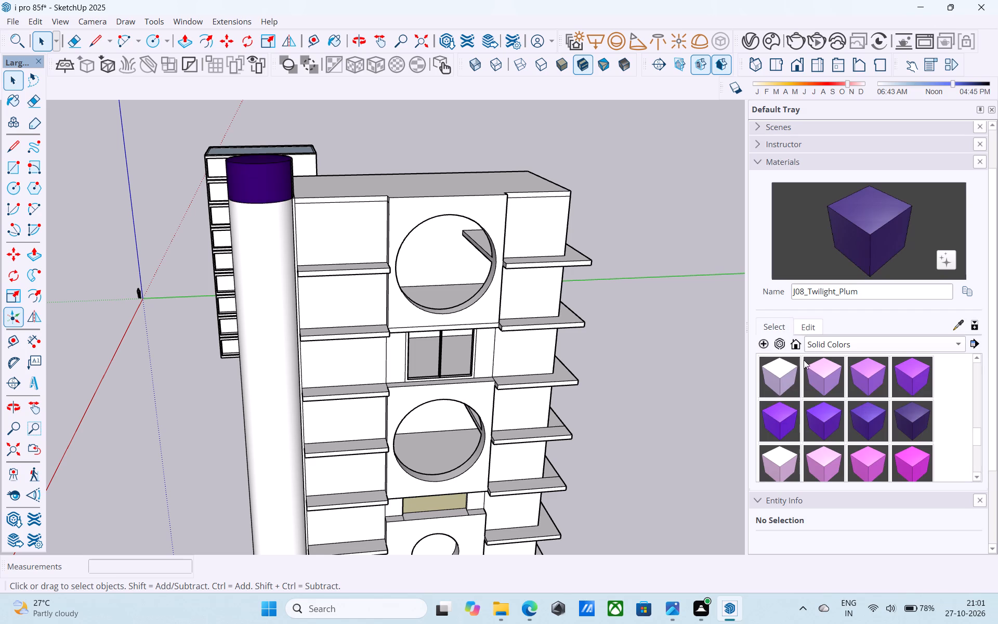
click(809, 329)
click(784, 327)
Paint the column's upper band and circular top face with the fabric material Carpet_04_1K.
click(833, 345)
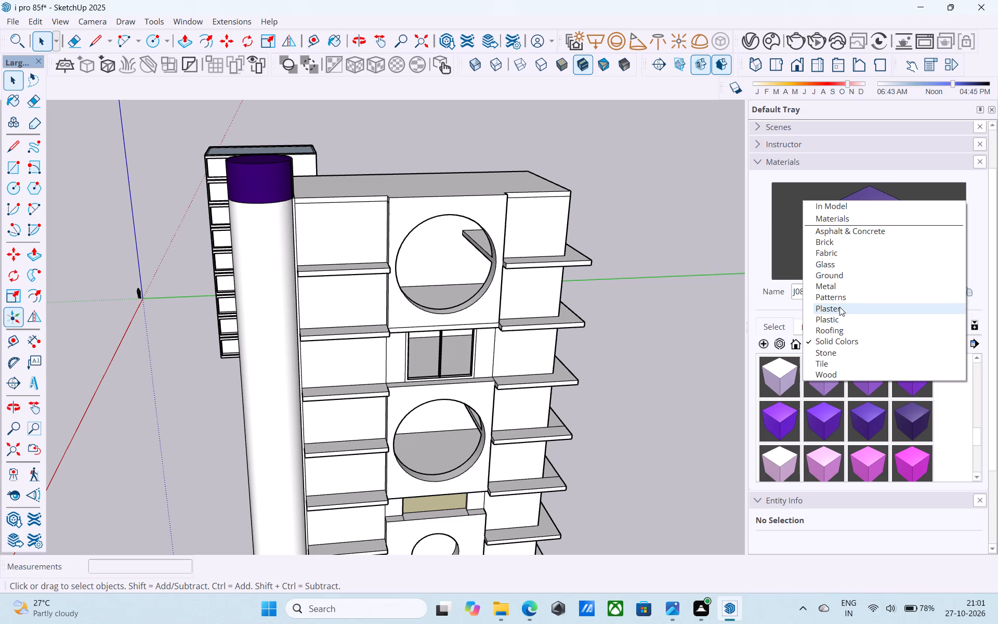
click(831, 250)
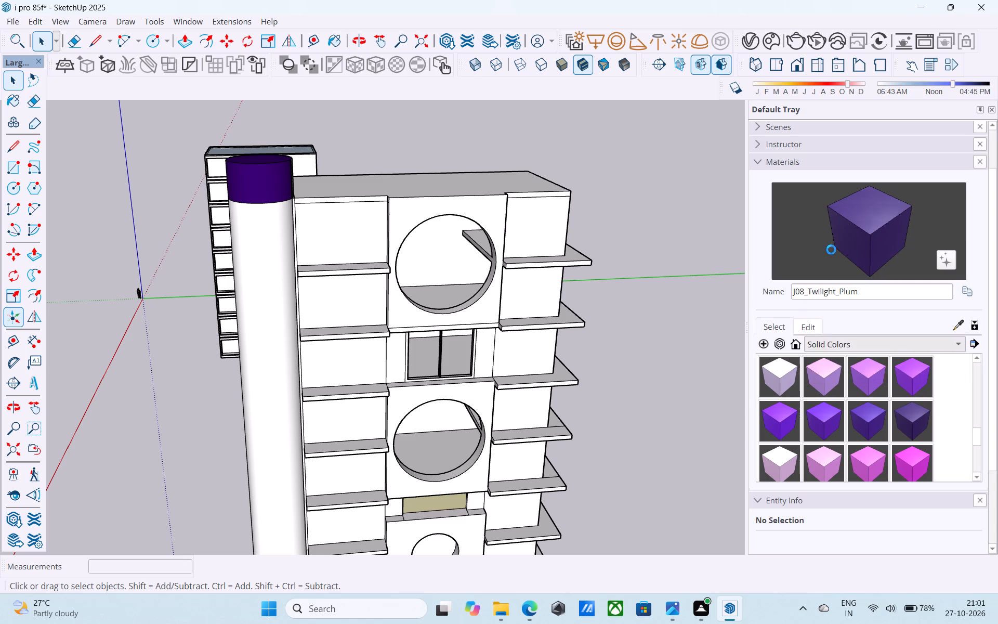
click(815, 373)
click(280, 175)
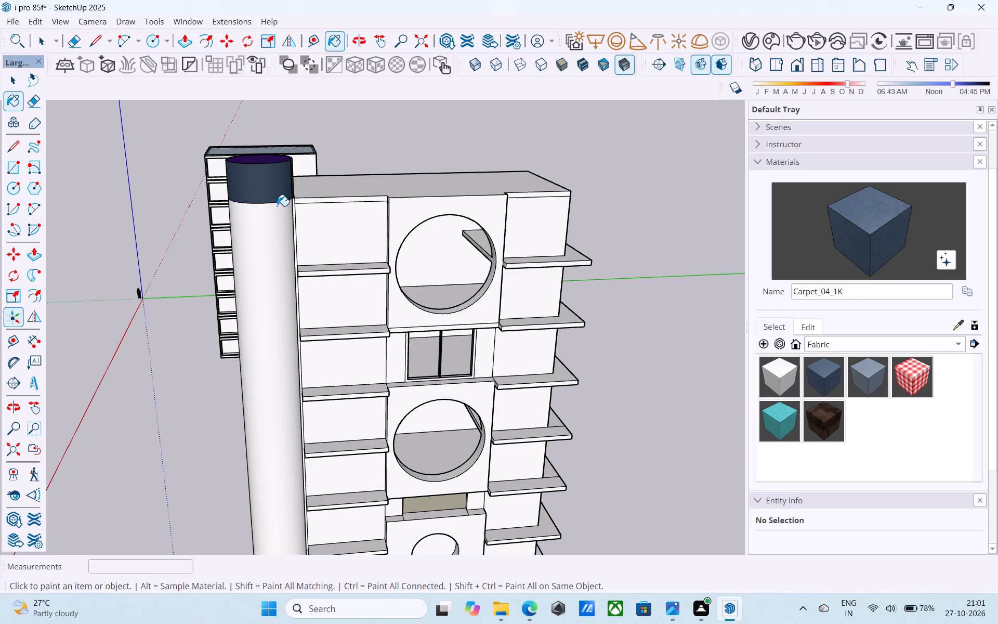
middle_drag(252, 203, 280, 292)
scroll(274, 253, up, 4)
click(258, 198)
Paint the three front wall panels around the tower's circular openings with Carpet_04_1K.
middle_drag(291, 243, 300, 202)
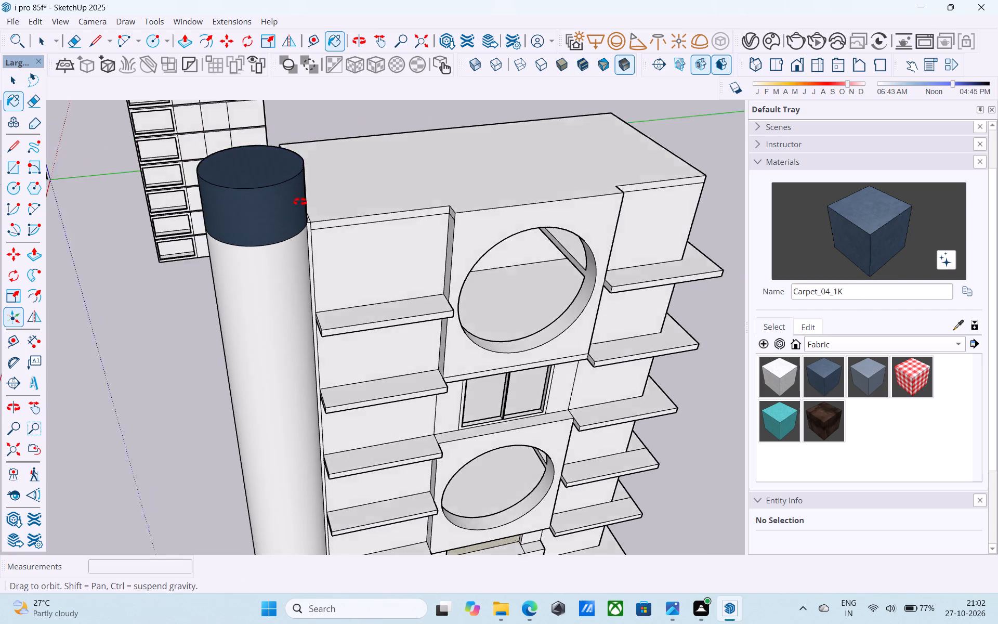
middle_drag(300, 202, 279, 166)
scroll(397, 212, down, 4)
middle_drag(405, 222, 379, 177)
scroll(392, 182, up, 4)
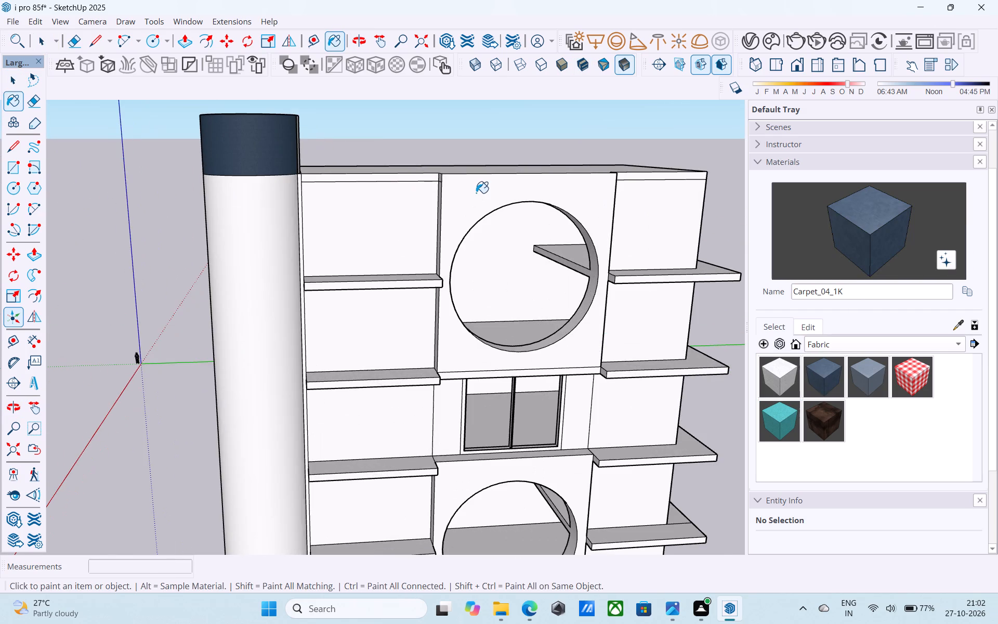
click(476, 193)
scroll(402, 146, down, 6)
scroll(445, 298, up, 9)
click(400, 252)
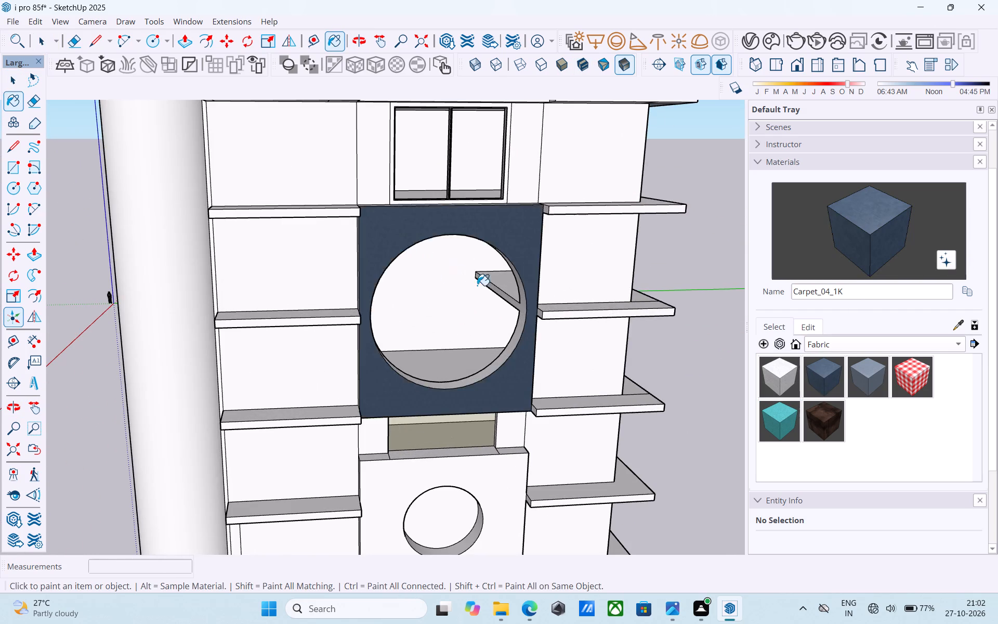
scroll(490, 295, down, 11)
scroll(496, 371, up, 7)
click(477, 359)
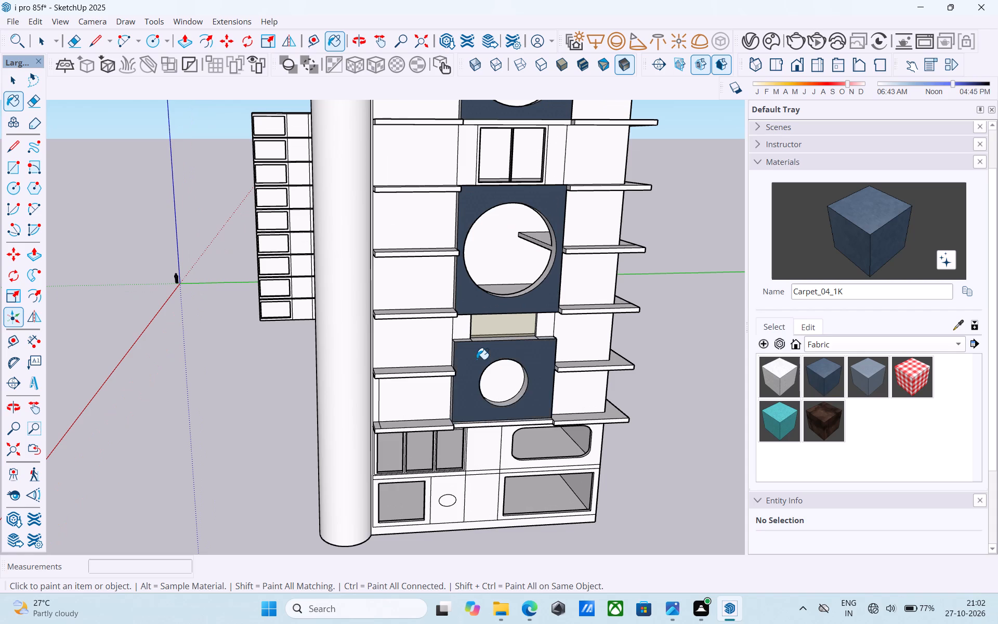
Paint the lower floors' rounded-opening wall panel, the narrow panel beside it and the narrow panel below with Carpet_04_1K.
scroll(558, 346, down, 5)
middle_drag(563, 353, 576, 315)
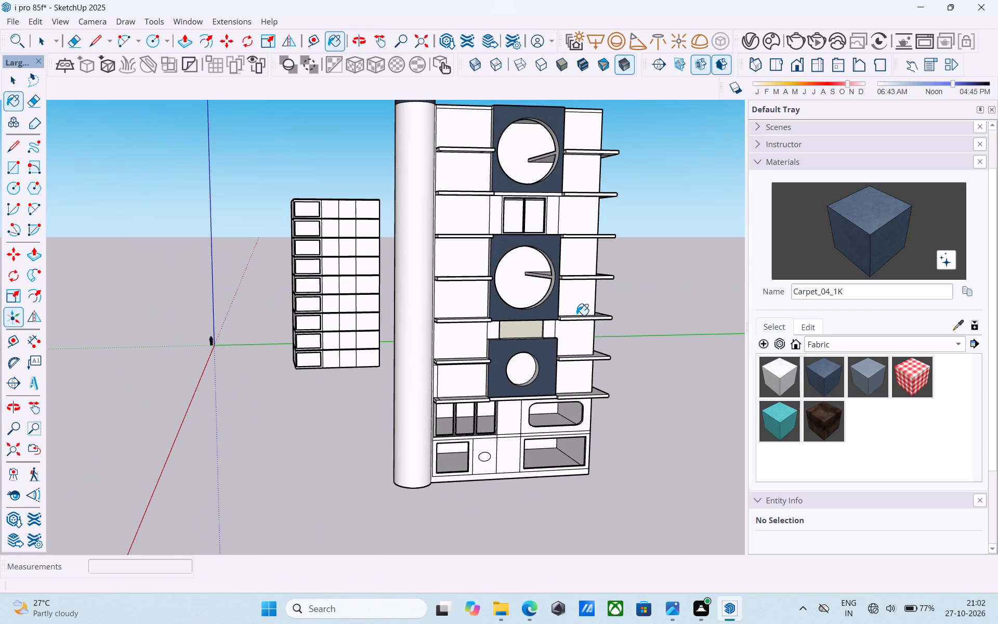
scroll(576, 315, down, 4)
middle_drag(576, 315, 574, 329)
middle_drag(603, 373, 465, 375)
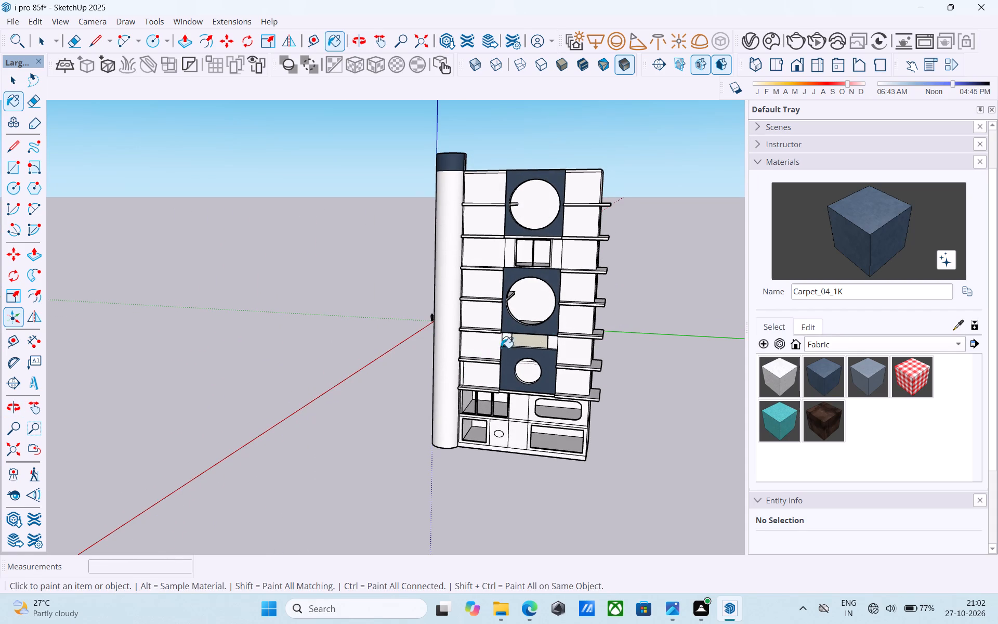
scroll(584, 321, down, 4)
scroll(589, 369, up, 7)
scroll(636, 354, down, 1)
middle_drag(646, 339, 676, 288)
scroll(560, 374, up, 12)
click(488, 367)
click(451, 376)
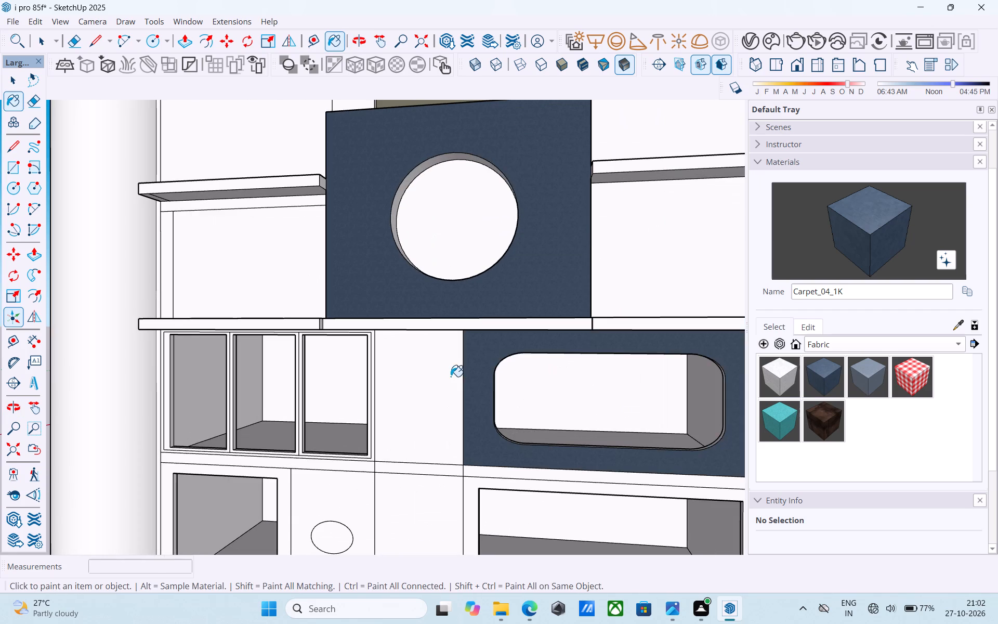
scroll(549, 193, down, 6)
scroll(508, 396, up, 6)
click(453, 376)
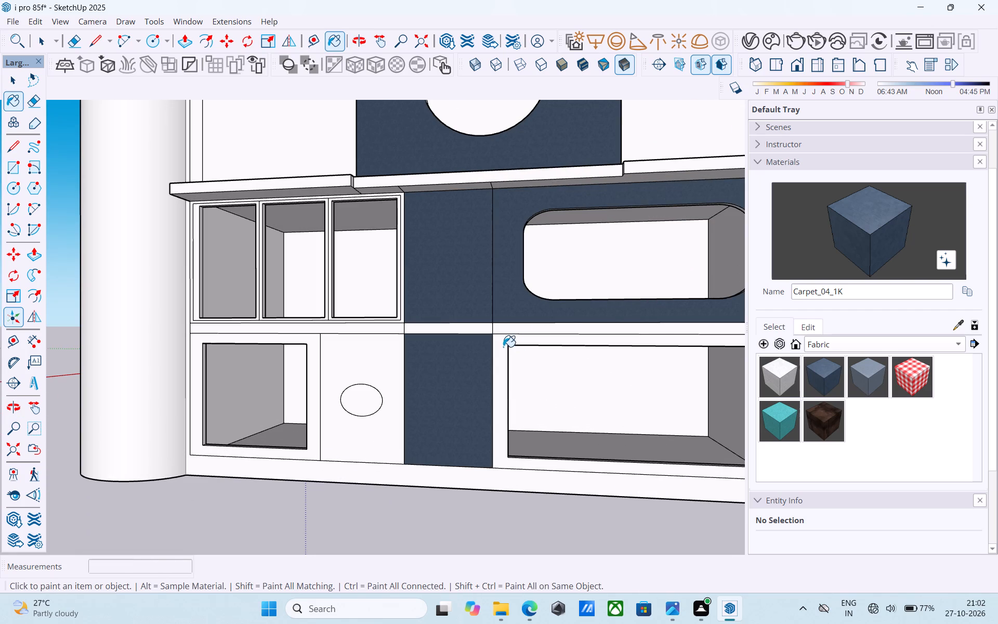
Paint the wall around the ground floor's large rectangular opening and the band segments above it with Carpet_04_1K.
click(503, 346)
scroll(500, 343, down, 6)
middle_drag(500, 343, 493, 341)
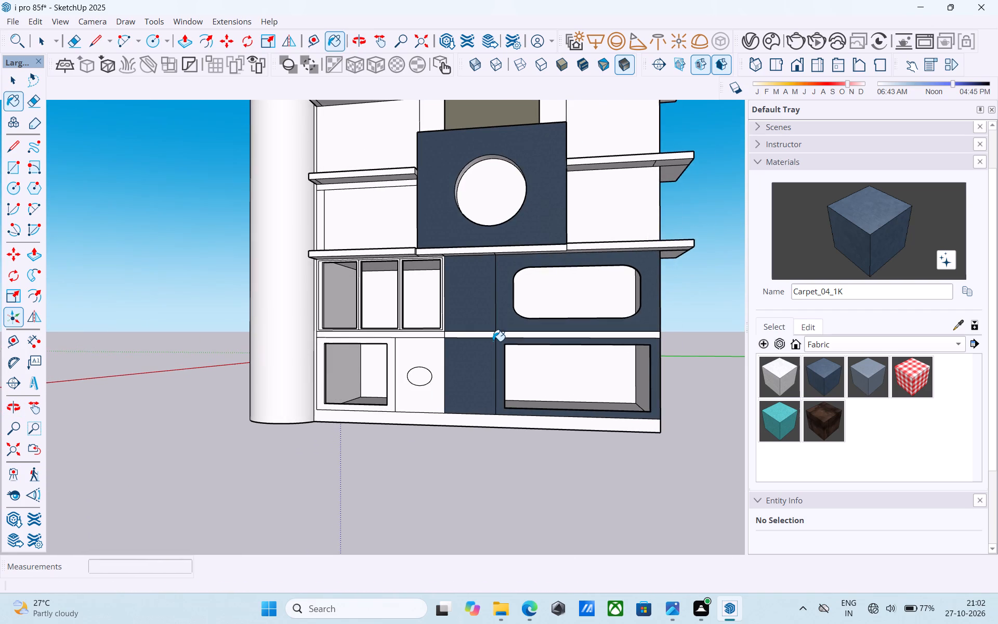
scroll(493, 341, up, 12)
click(490, 326)
click(521, 317)
scroll(477, 320, down, 12)
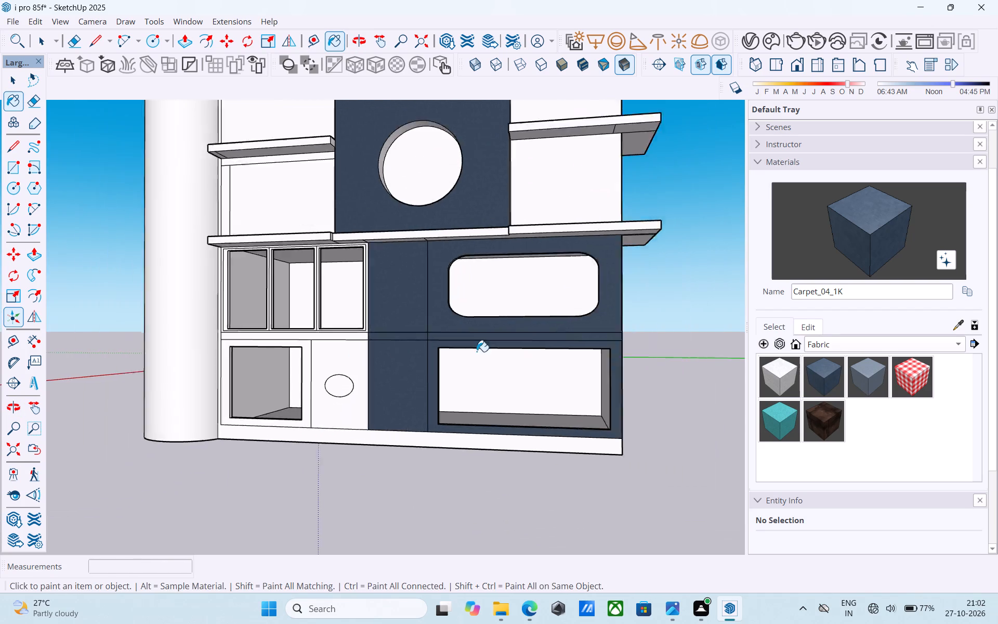
Paint the remaining horizontal band segment beneath the three-pane window with Carpet_04_1K.
middle_drag(557, 344, 647, 342)
scroll(658, 328, down, 4)
middle_drag(632, 331, 631, 331)
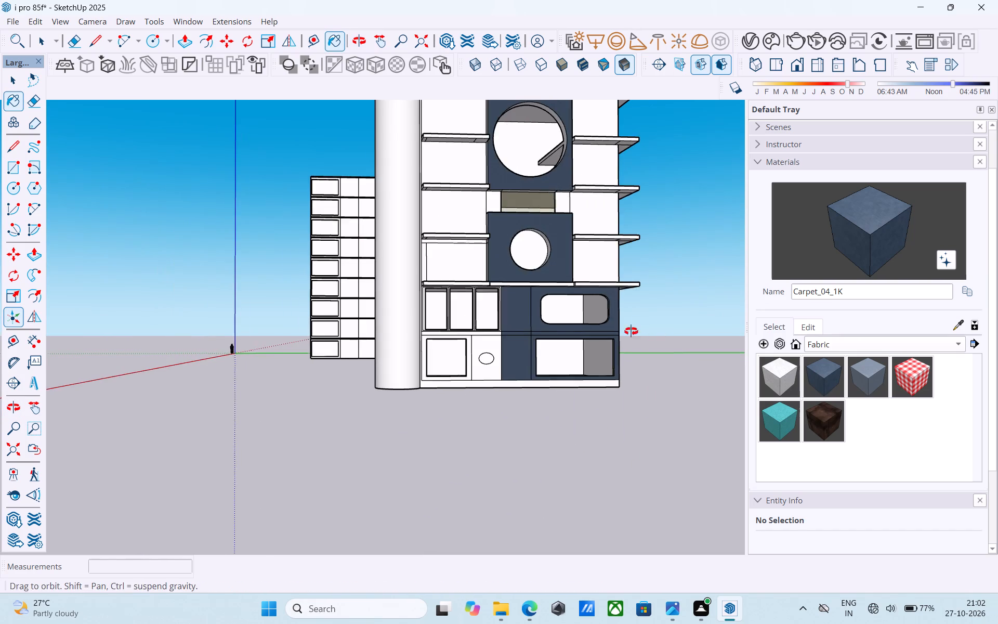
middle_drag(631, 331, 488, 339)
scroll(427, 348, up, 5)
scroll(446, 336, down, 4)
scroll(446, 336, up, 2)
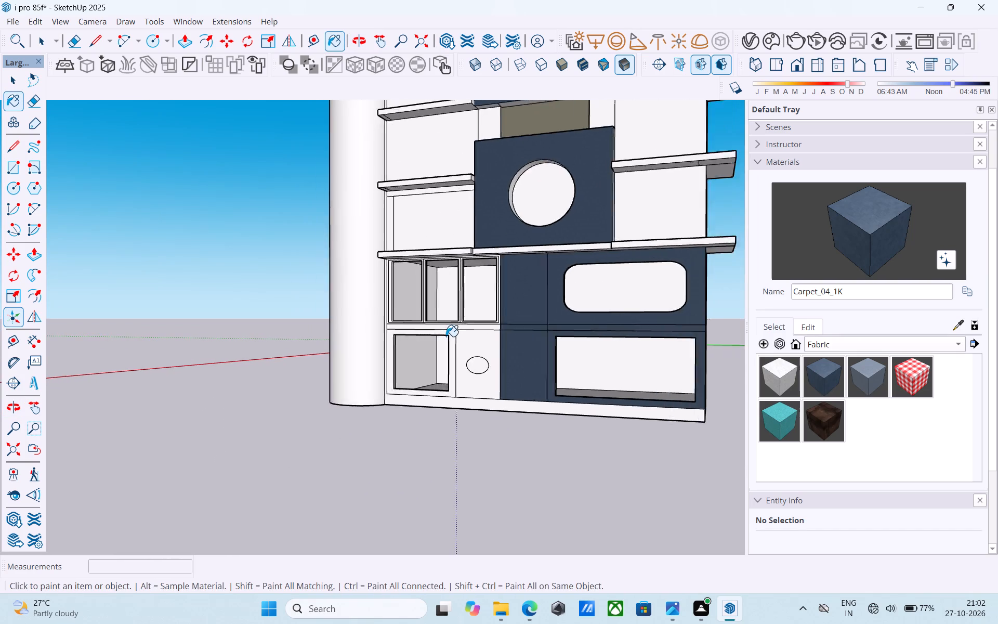
scroll(446, 336, up, 8)
click(479, 318)
scroll(479, 317, down, 5)
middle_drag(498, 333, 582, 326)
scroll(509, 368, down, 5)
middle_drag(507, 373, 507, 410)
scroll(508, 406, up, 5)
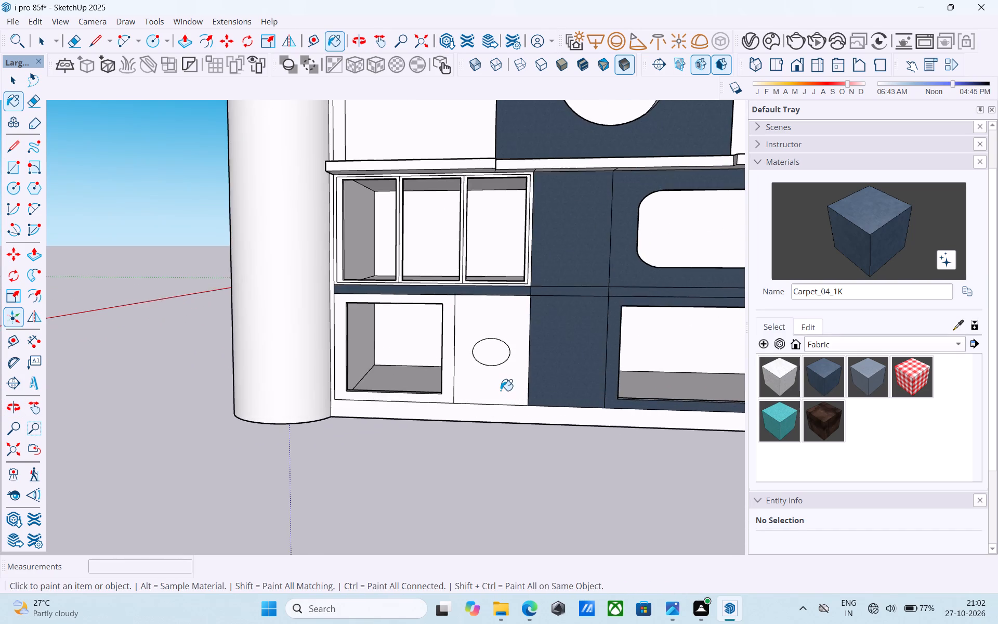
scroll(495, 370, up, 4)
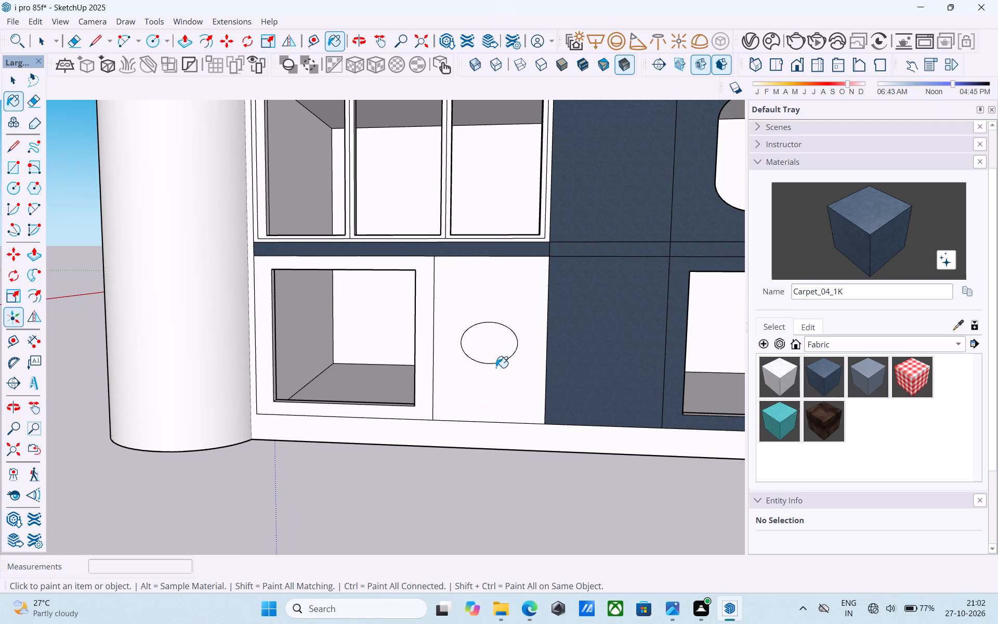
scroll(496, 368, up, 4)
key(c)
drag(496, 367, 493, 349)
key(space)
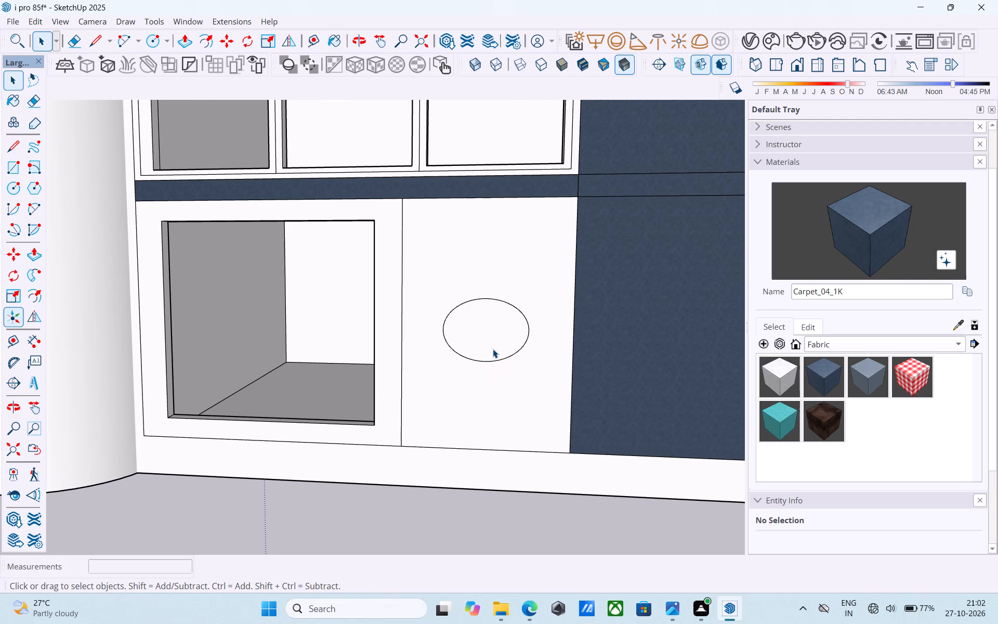
Erase the oval outline from the white ground-floor panel beside the square opening.
key(e)
drag(493, 349, 493, 368)
key(space)
Draw a circle with a 2.5' radius near the centre of the white ground-floor panel.
key(c)
click(484, 327)
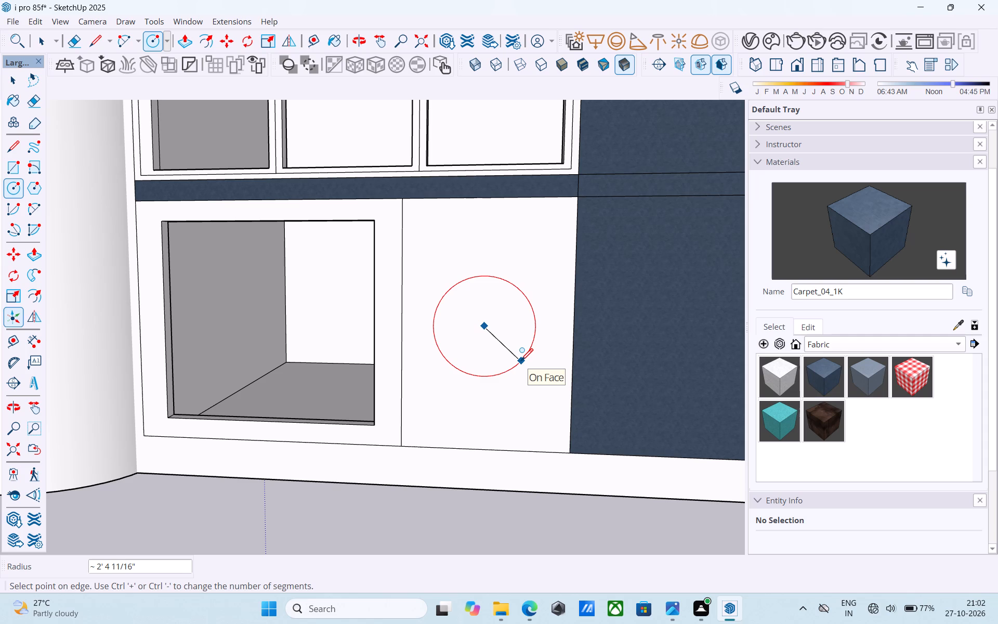
text(2.5')
key(Return)
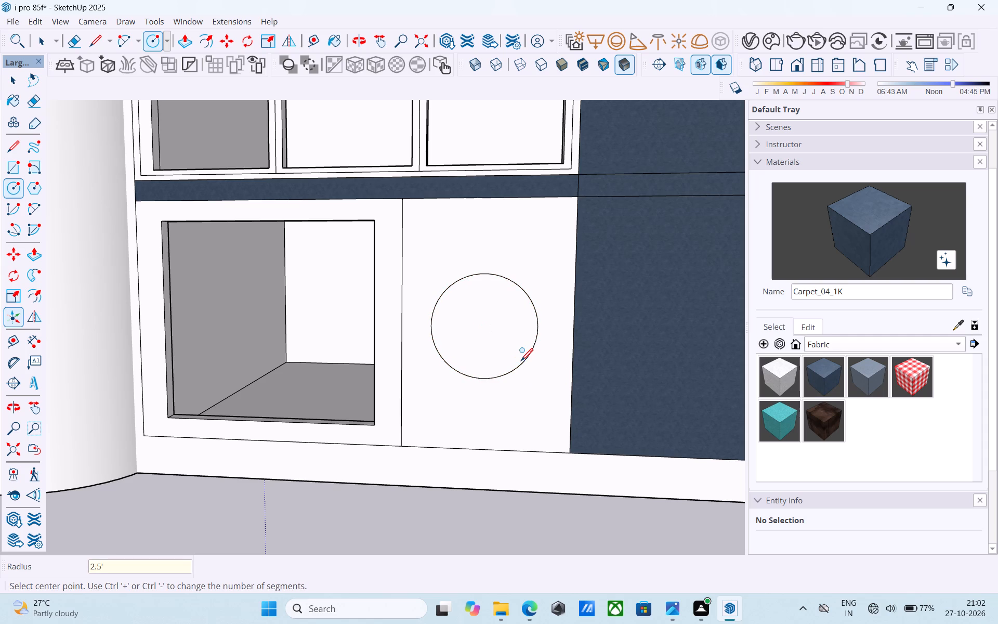
Push the new circular face 9" inward to cut a round opening through the ground-floor panel.
scroll(522, 362, down, 4)
scroll(523, 364, up, 1)
scroll(523, 364, down, 6)
middle_drag(523, 365, 532, 378)
scroll(532, 359, up, 4)
key(space)
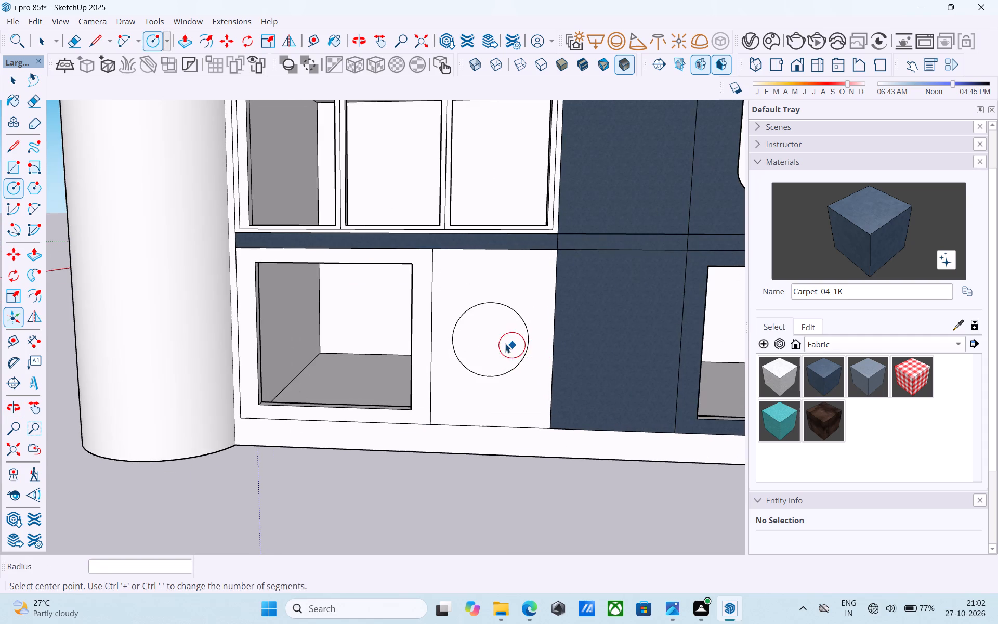
click(504, 343)
scroll(503, 343, up, 5)
key(p)
click(503, 343)
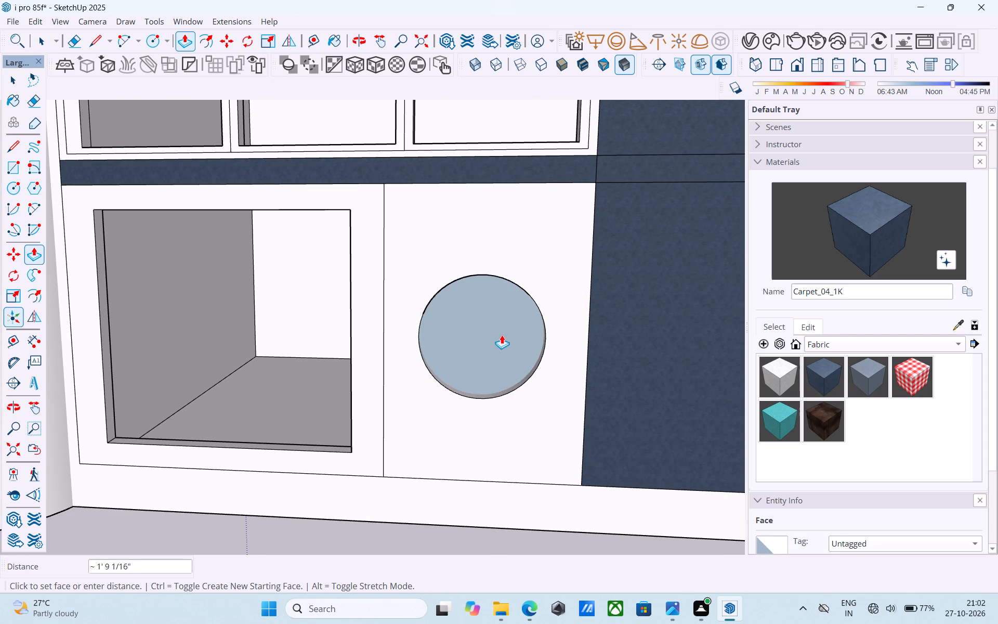
scroll(502, 326, up, 3)
click(501, 317)
scroll(501, 311, down, 6)
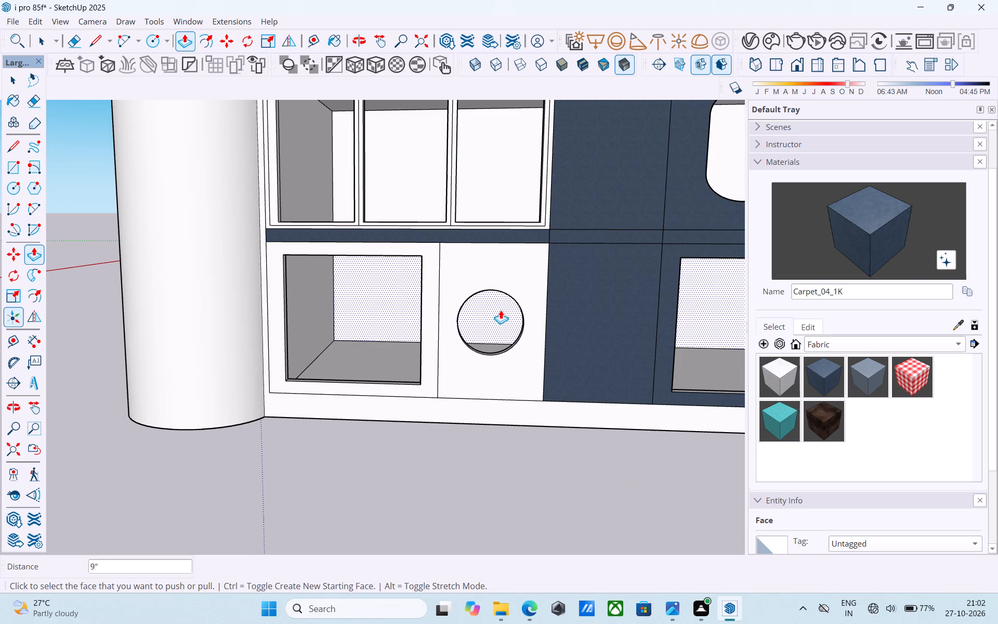
Save the model, purging its unused items.
key(ctrl+s)
click(460, 378)
click(459, 389)
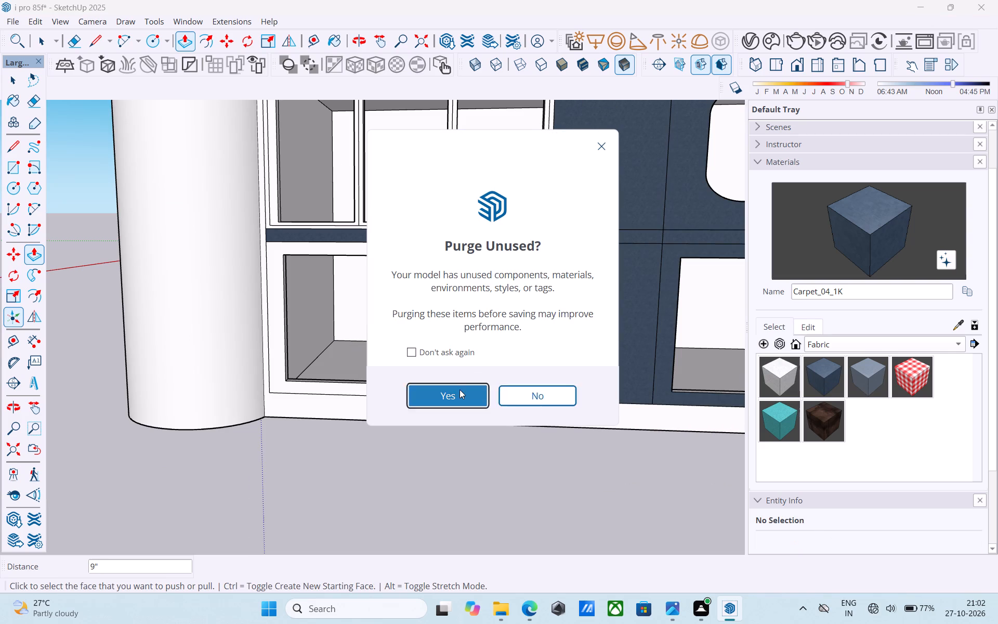
key(ctrl+s)
key(space)
Reverse the blue-grey back face under the outer corner of the second projecting slab from the top.
scroll(458, 383, down, 10)
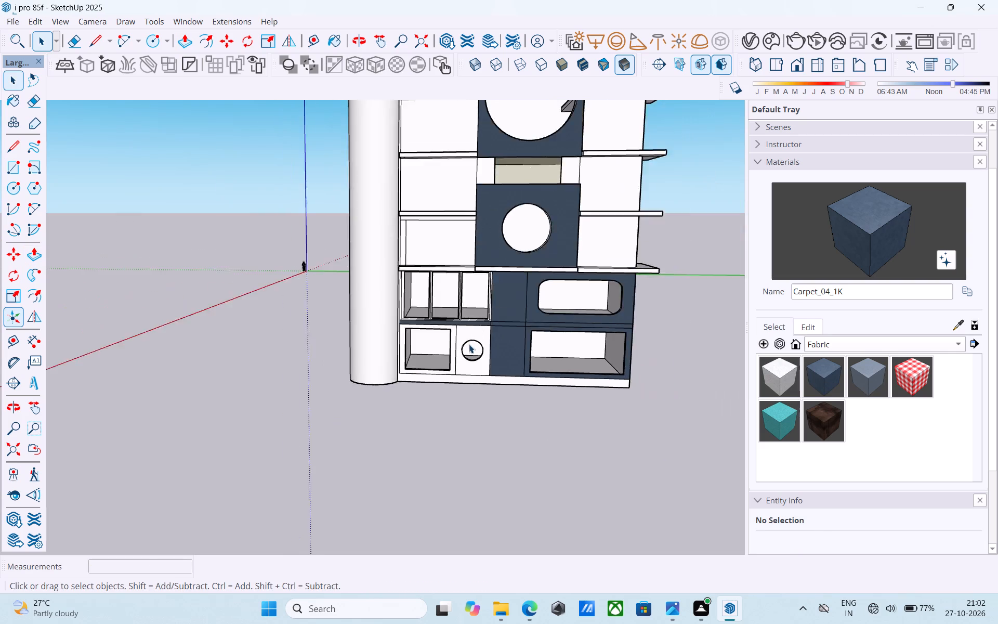
scroll(469, 344, down, 5)
shift+middle_drag(475, 323, 480, 411)
middle_drag(647, 330, 679, 361)
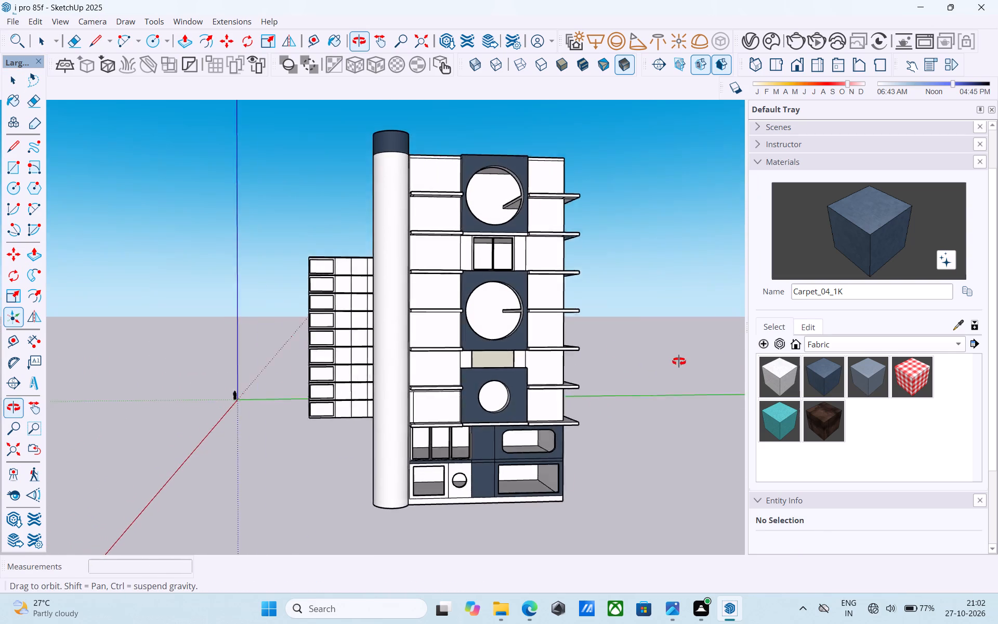
middle_drag(679, 361, 487, 333)
shift+middle_drag(516, 224, 448, 191)
scroll(503, 201, up, 5)
middle_drag(561, 199, 561, 197)
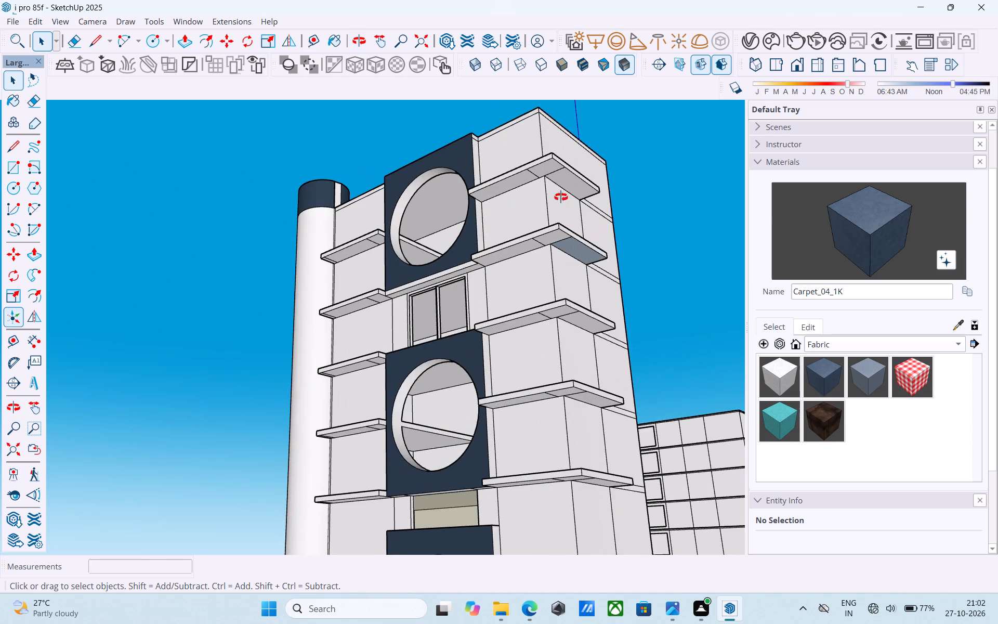
middle_drag(561, 197, 564, 122)
scroll(563, 204, up, 7)
click(563, 205)
right_click(563, 205)
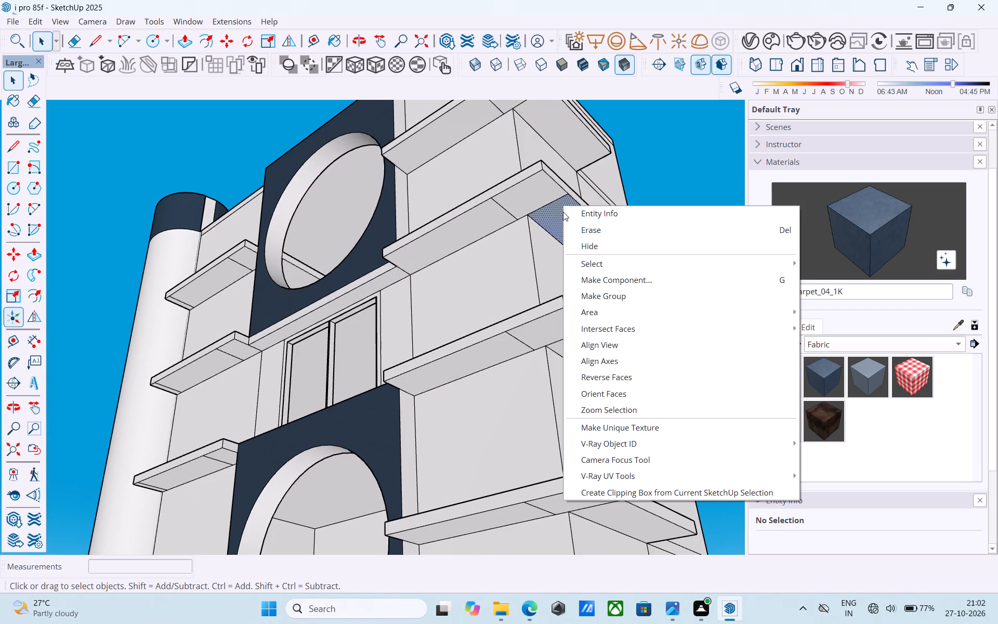
scroll(575, 301, up, 1)
click(608, 372)
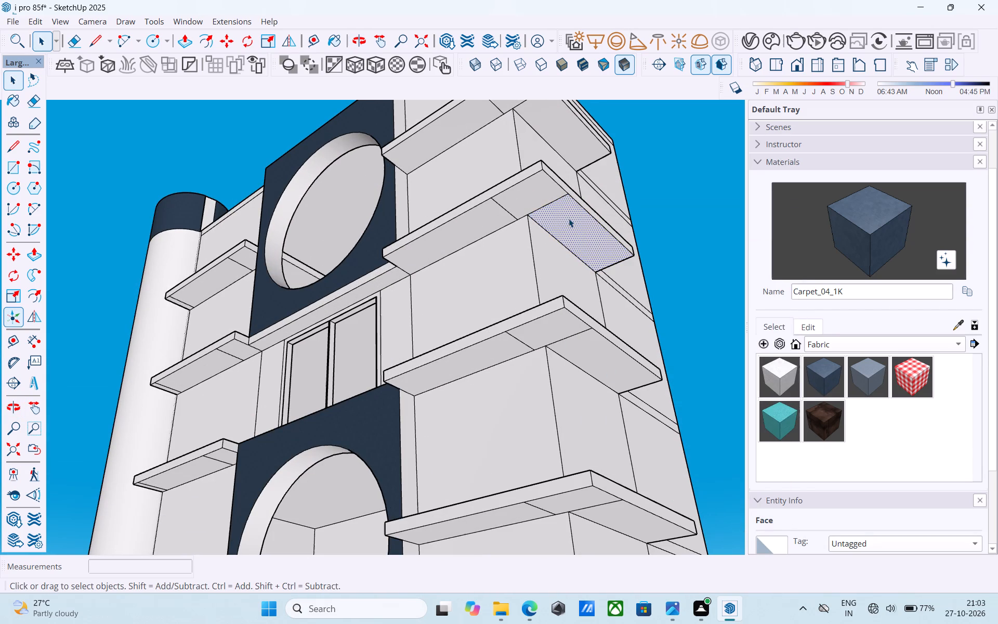
Erase the leftover dividing edges under the outer corners of the top two slabs on the side away from the column.
key(e)
scroll(555, 215, up, 3)
drag(547, 207, 545, 197)
drag(496, 210, 476, 222)
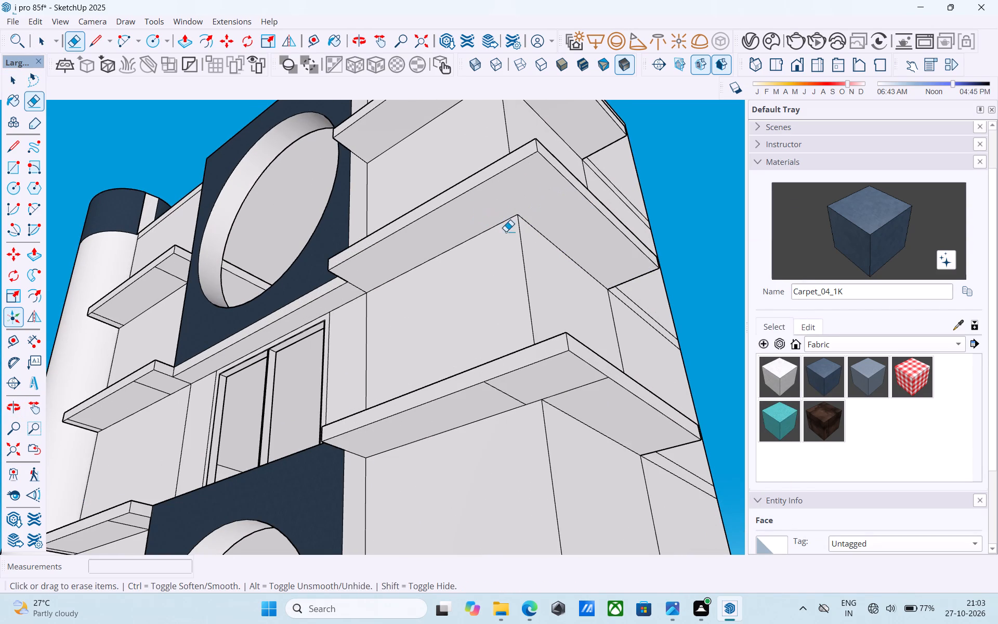
scroll(525, 235, down, 1)
middle_drag(525, 236, 526, 261)
scroll(527, 261, down, 4)
drag(530, 134, 536, 138)
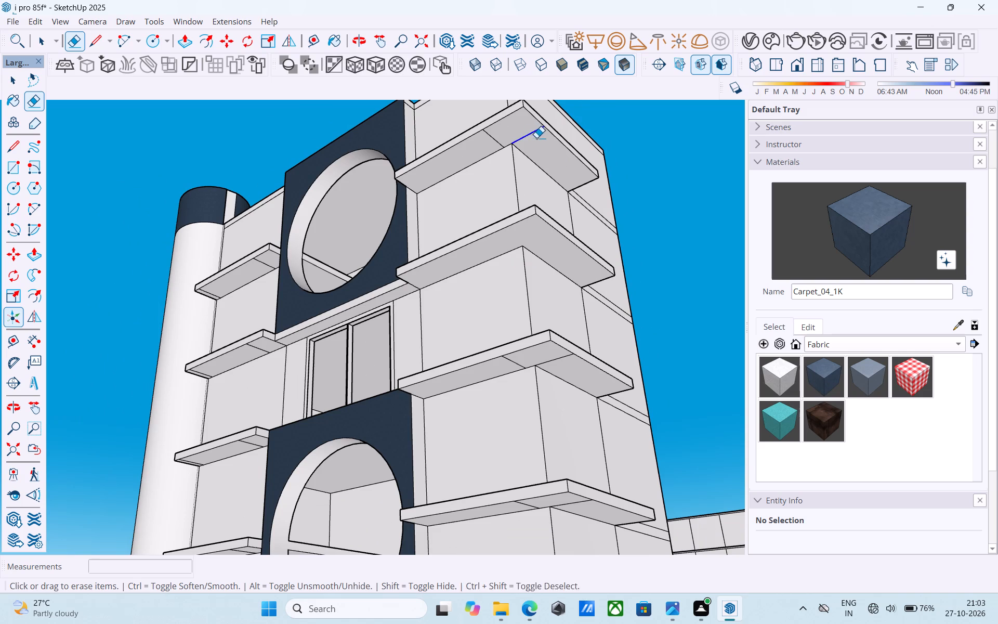
drag(536, 138, 536, 138)
drag(502, 140, 475, 158)
Erase the leftover dividing edges under the outer corners of the third, fourth and fifth slabs away from the column.
shift+middle_drag(492, 249, 507, 187)
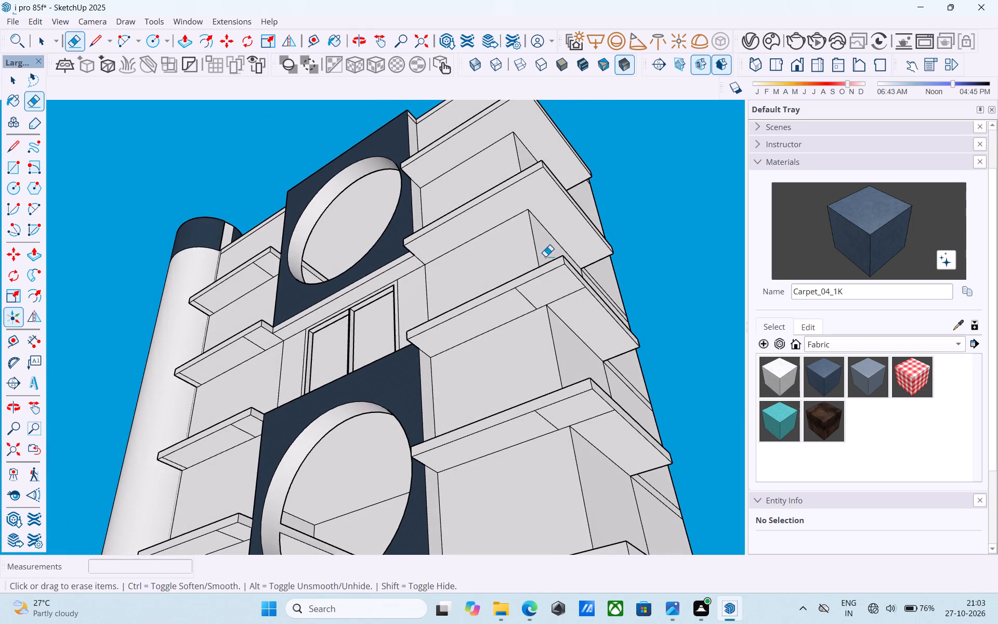
middle_drag(545, 262, 523, 212)
scroll(523, 212, down, 1)
click(544, 243)
drag(508, 250, 519, 245)
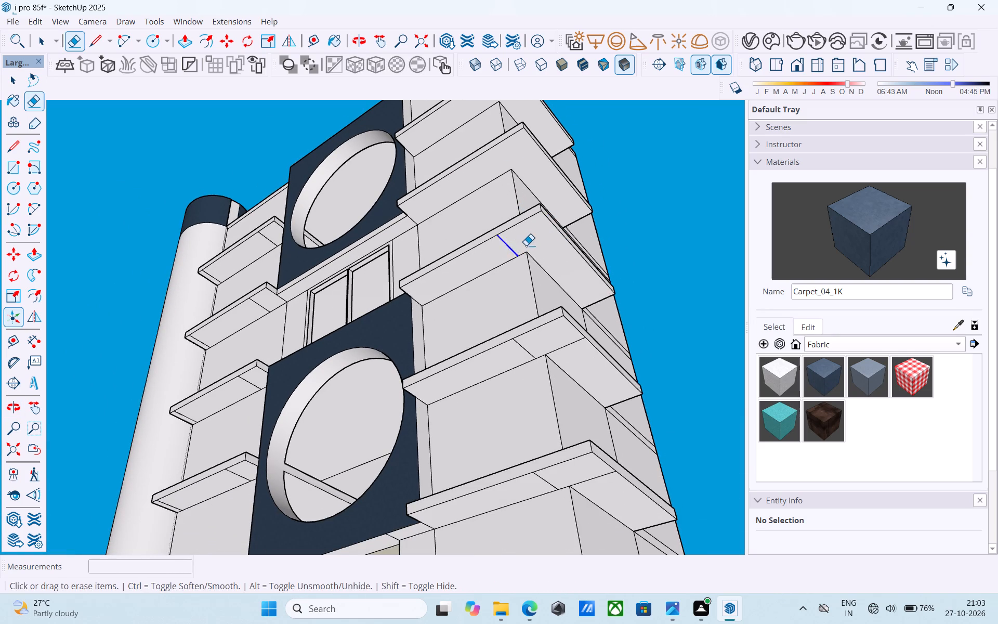
middle_drag(527, 250, 524, 214)
drag(527, 304, 503, 327)
drag(563, 307, 578, 317)
middle_drag(584, 323, 546, 250)
drag(500, 349, 492, 360)
drag(543, 354, 545, 346)
Erase the leftover dividing edges under the outer corners of the two lowest slabs away from the column.
shift+middle_drag(548, 355, 470, 235)
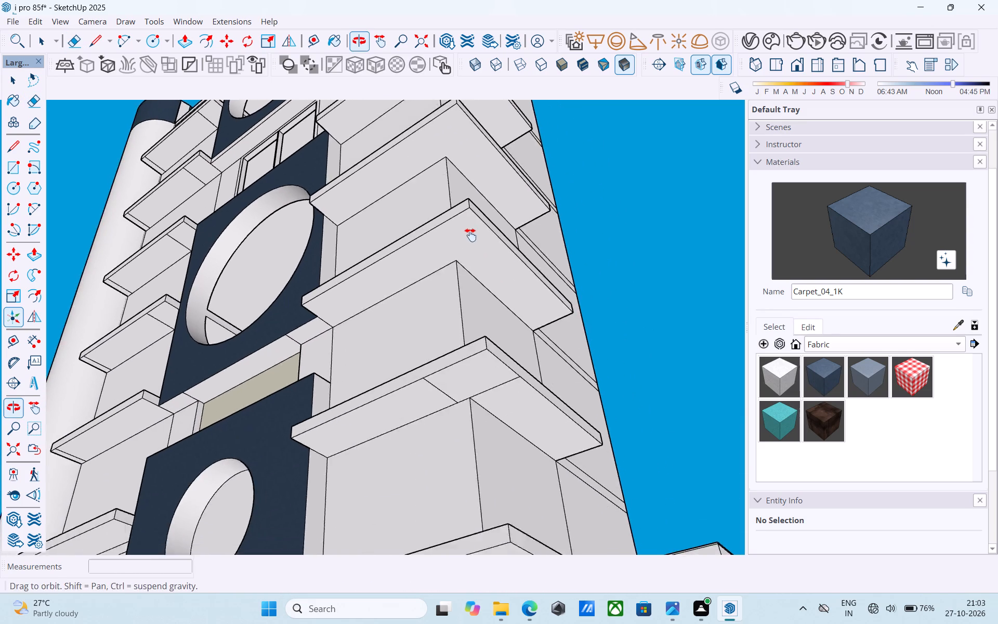
shift+middle_drag(470, 235, 462, 213)
drag(420, 339, 402, 353)
drag(474, 333, 490, 350)
shift+middle_drag(495, 353, 531, 213)
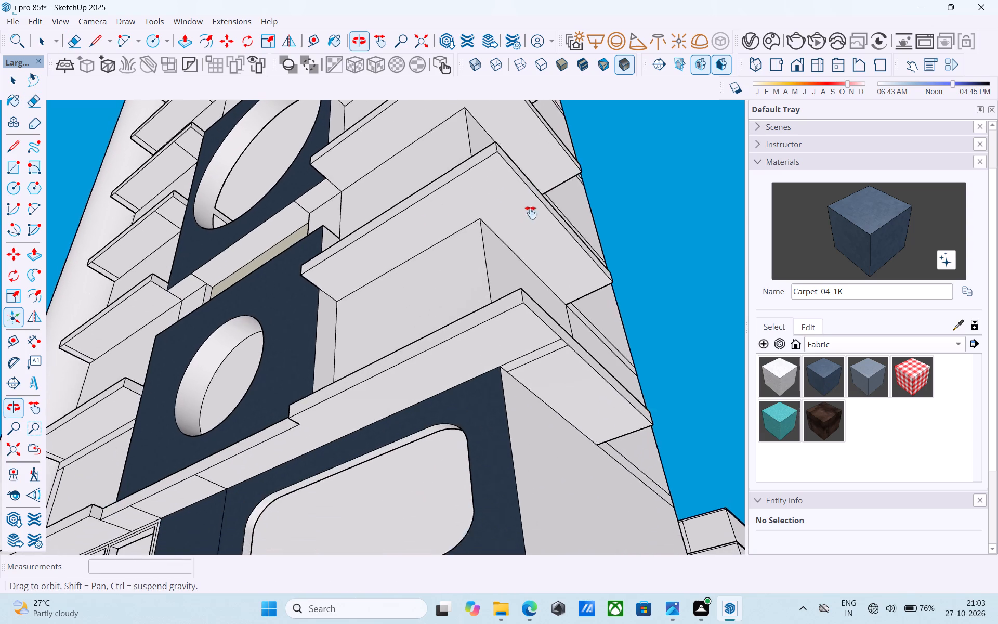
shift+middle_drag(531, 213, 447, 172)
drag(426, 285, 478, 318)
scroll(480, 316, down, 5)
Erase the dividing edges across the lowest slab's underside above the narrow dark panel and the three-pane window.
middle_drag(401, 319, 425, 333)
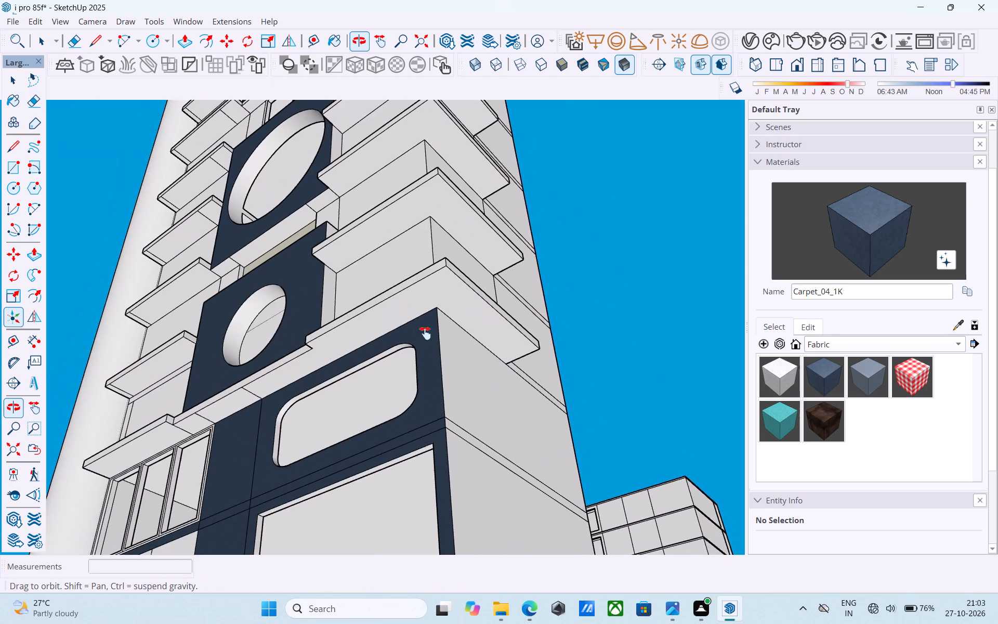
middle_drag(425, 333, 665, 271)
middle_drag(364, 377, 536, 332)
scroll(514, 337, up, 2)
drag(540, 342, 560, 341)
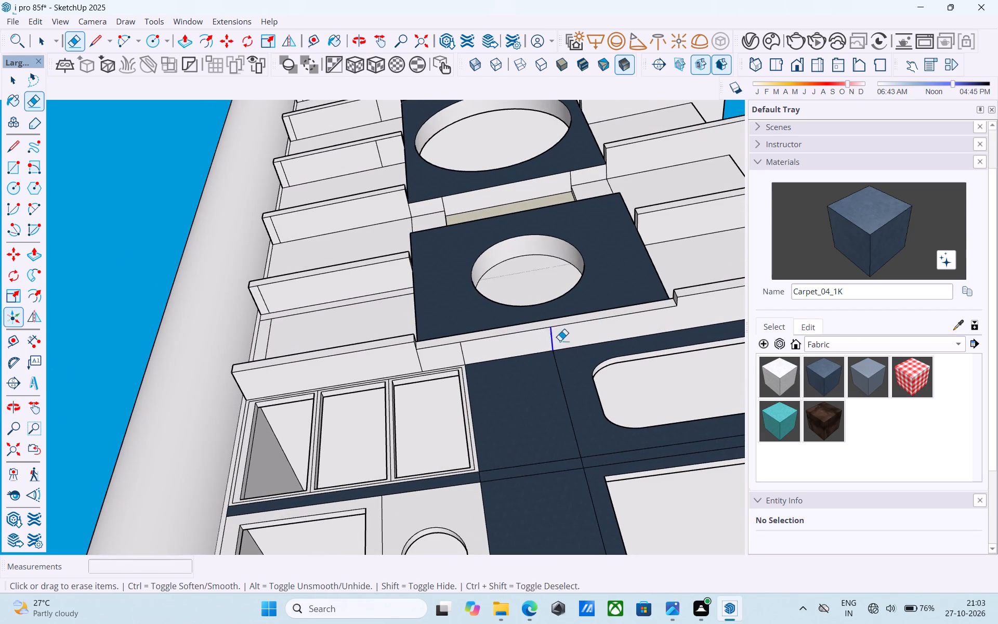
drag(560, 341, 564, 341)
scroll(406, 343, up, 4)
drag(429, 362, 414, 371)
drag(475, 361, 524, 356)
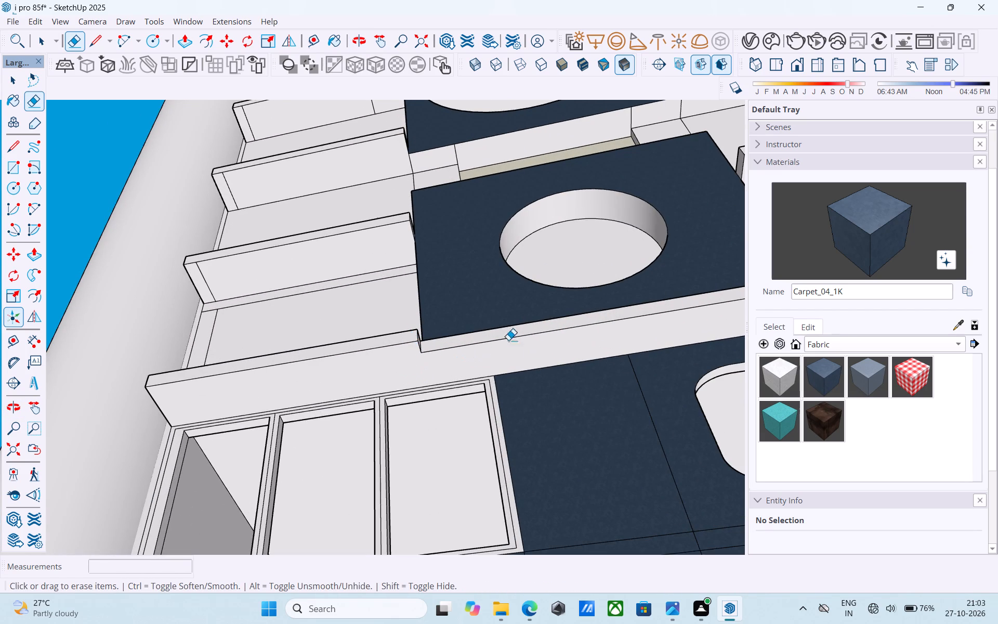
Erase the short dividing edges under the fourth and third column-side slabs, near the dark circular-opening panels.
scroll(455, 309, down, 3)
shift+middle_drag(455, 309, 468, 366)
middle_drag(439, 224, 426, 319)
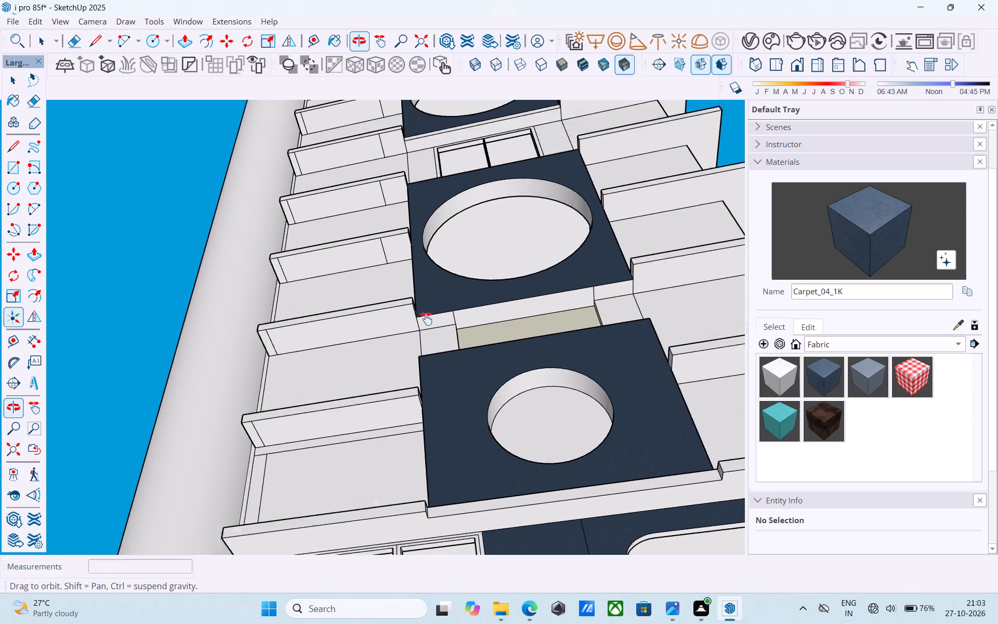
middle_drag(426, 319, 422, 372)
scroll(404, 331, up, 4)
click(365, 281)
click(378, 272)
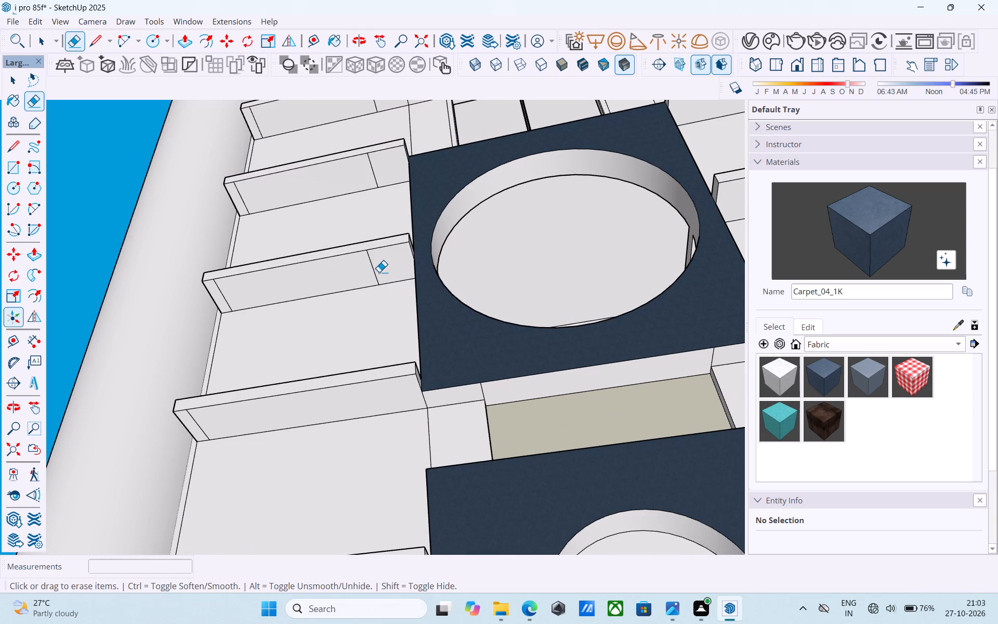
drag(379, 272, 369, 270)
click(376, 266)
middle_drag(380, 255, 400, 379)
drag(403, 283, 368, 276)
Erase the dividing edges under the top two column-side slabs near the dark panel, undoing one stray erasure.
scroll(383, 245, down, 2)
shift+middle_drag(383, 245, 373, 388)
scroll(388, 342, up, 4)
drag(389, 337, 364, 350)
middle_drag(400, 286, 405, 403)
drag(389, 353, 342, 369)
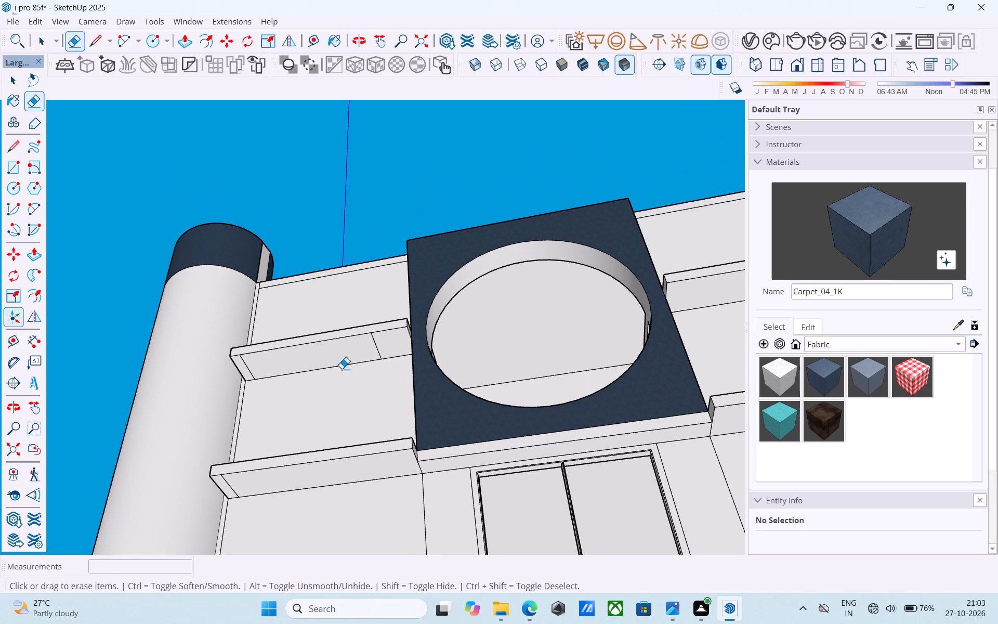
drag(342, 369, 329, 372)
scroll(322, 330, down, 5)
scroll(322, 330, up, 5)
key(ctrl+z)
drag(379, 345, 370, 346)
Erase the diagonal-looking end edges near the column under the column-side slabs, from the top slab down to the sixth.
drag(241, 368, 255, 365)
shift+middle_drag(250, 376, 295, 200)
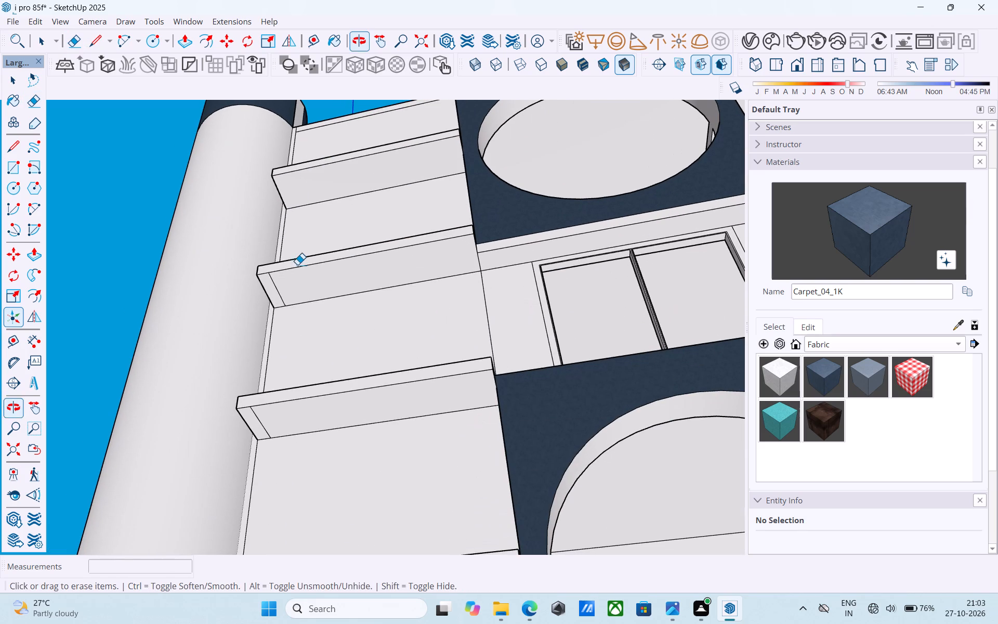
click(282, 295)
shift+middle_drag(301, 311, 339, 135)
drag(313, 213, 300, 212)
shift+middle_drag(326, 273, 245, 211)
drag(208, 295, 199, 298)
middle_drag(235, 309, 271, 170)
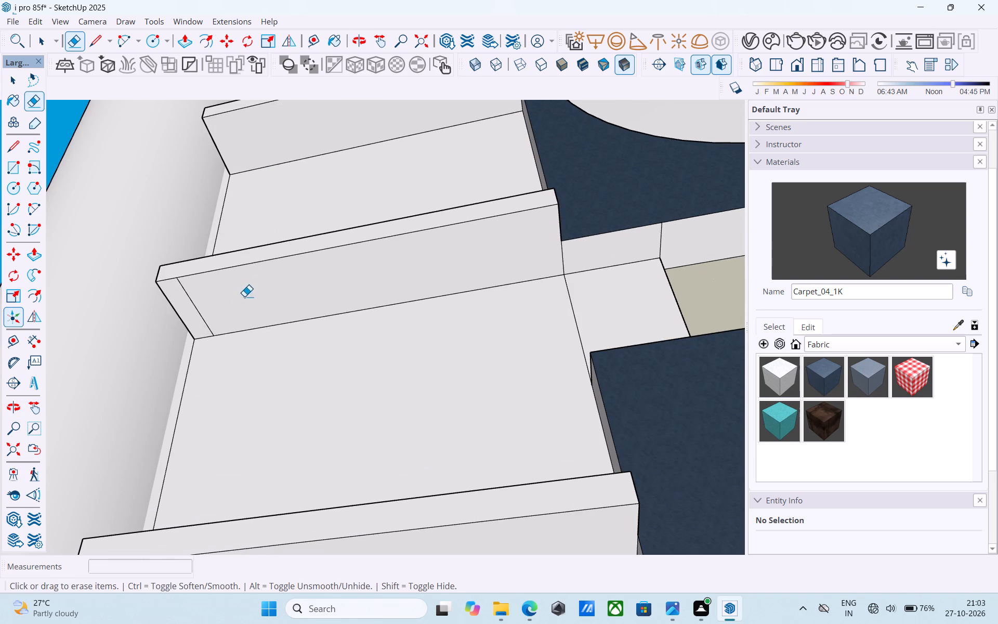
drag(215, 310, 188, 315)
middle_drag(210, 316, 228, 125)
drag(178, 314, 156, 328)
scroll(330, 267, down, 17)
scroll(338, 231, up, 1)
scroll(338, 231, down, 5)
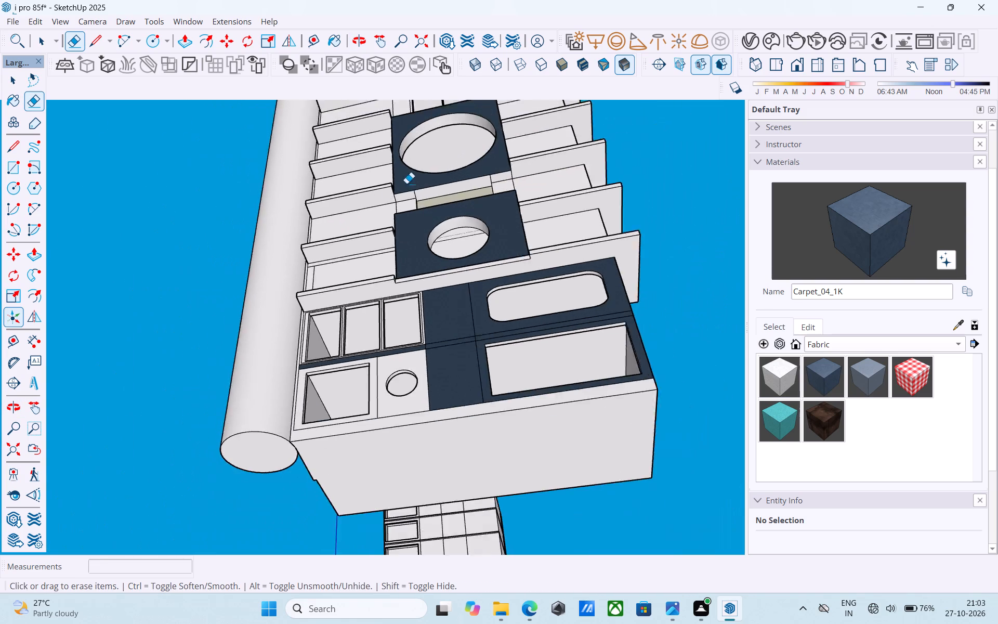
Save the model with the cleaned slab edges.
scroll(406, 184, down, 1)
middle_drag(412, 194, 422, 352)
scroll(475, 207, down, 4)
middle_drag(475, 203, 470, 375)
scroll(506, 204, up, 1)
middle_drag(506, 204, 463, 418)
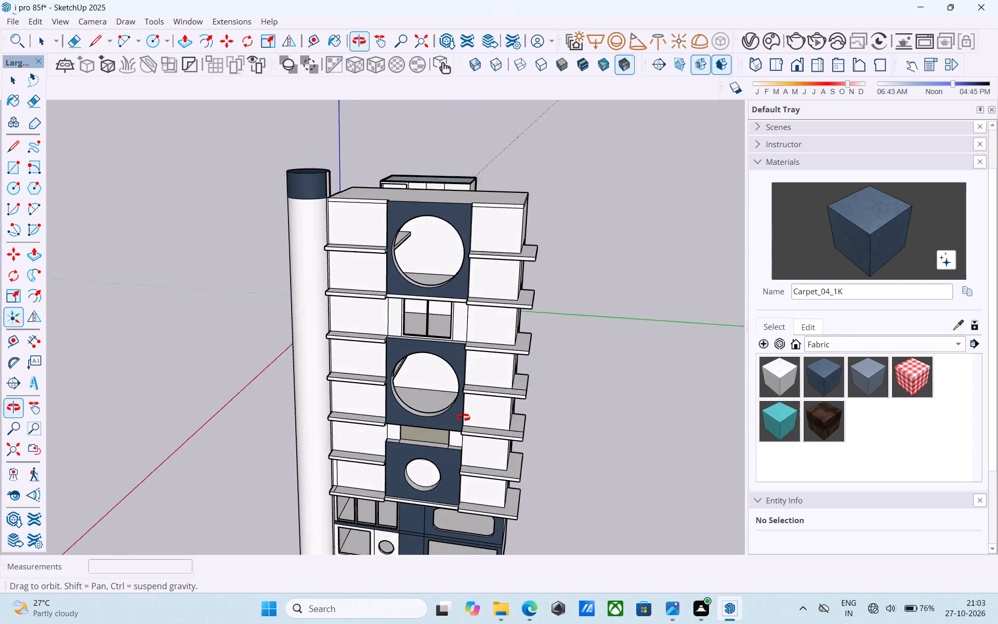
middle_drag(463, 418, 459, 439)
scroll(433, 218, up, 3)
key(ctrl+s)
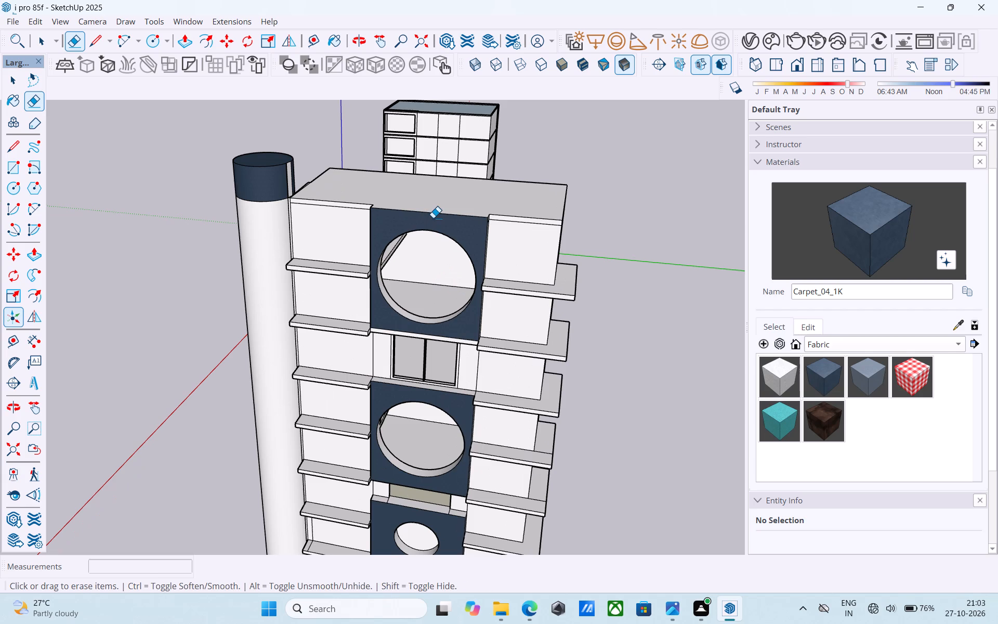
Draw 2' lines along the front and end edges of the top column-side slab, starting from its outer corner beside the column.
shift+middle_drag(429, 209, 541, 279)
key(space)
scroll(303, 296, up, 3)
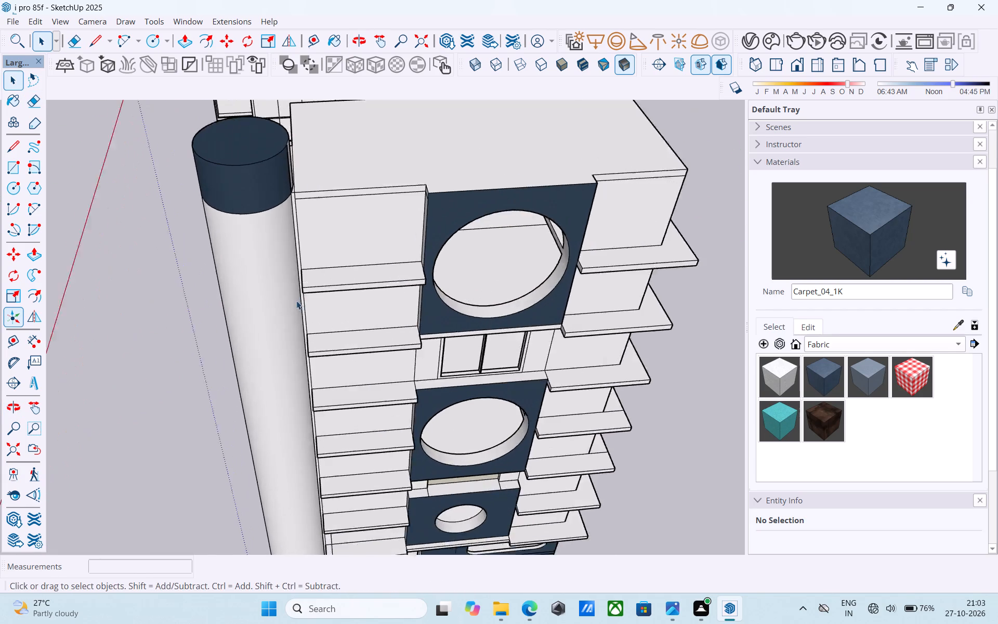
scroll(296, 301, up, 10)
middle_drag(306, 274, 413, 297)
scroll(416, 268, down, 9)
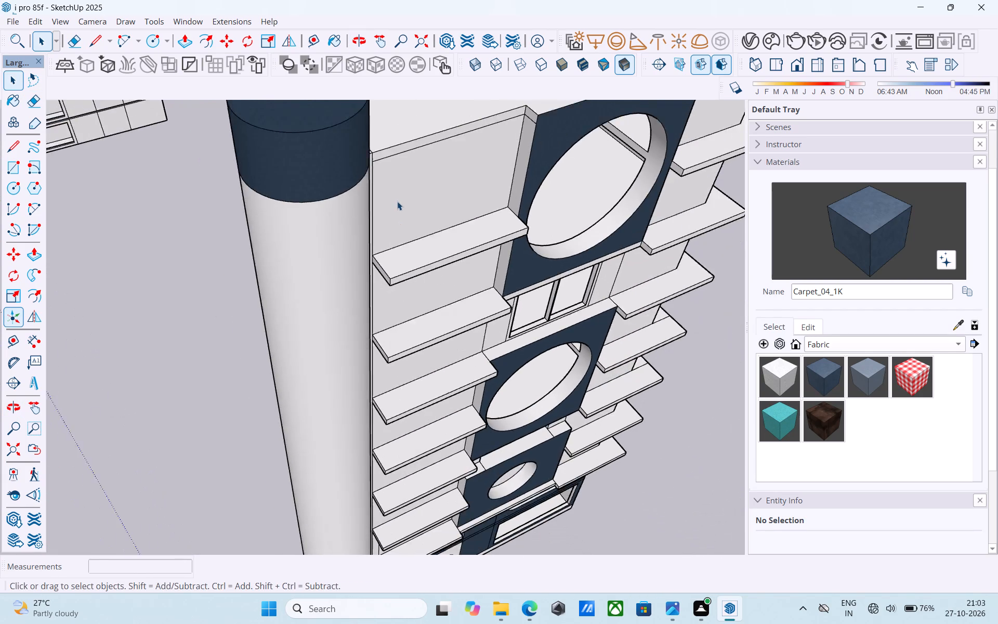
scroll(397, 201, down, 6)
middle_drag(397, 201, 382, 152)
middle_click(399, 363)
scroll(402, 361, down, 5)
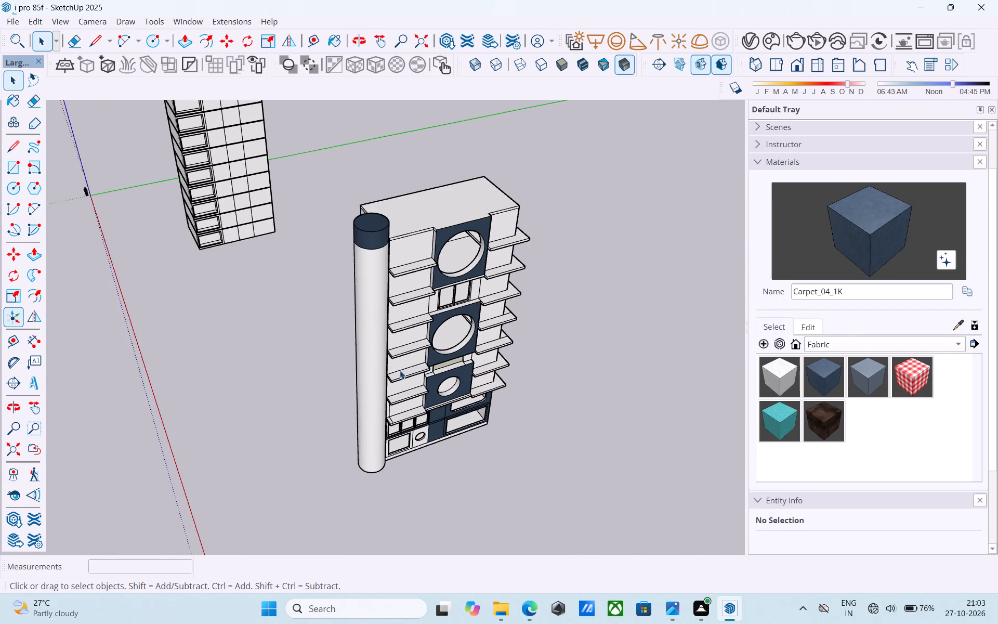
scroll(399, 192, up, 6)
middle_click(419, 243)
scroll(396, 214, down, 5)
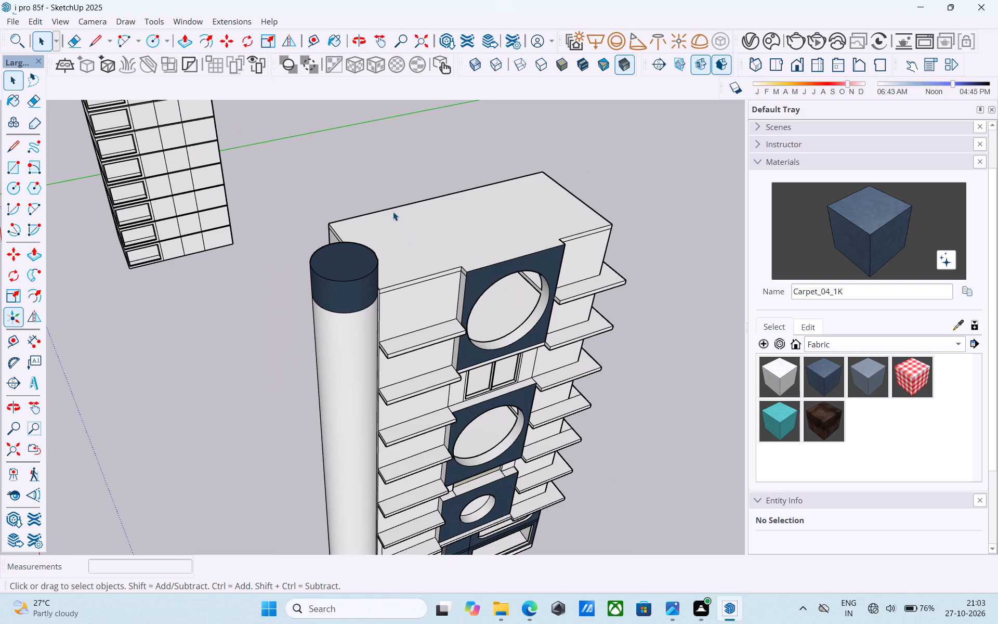
middle_drag(411, 231, 436, 297)
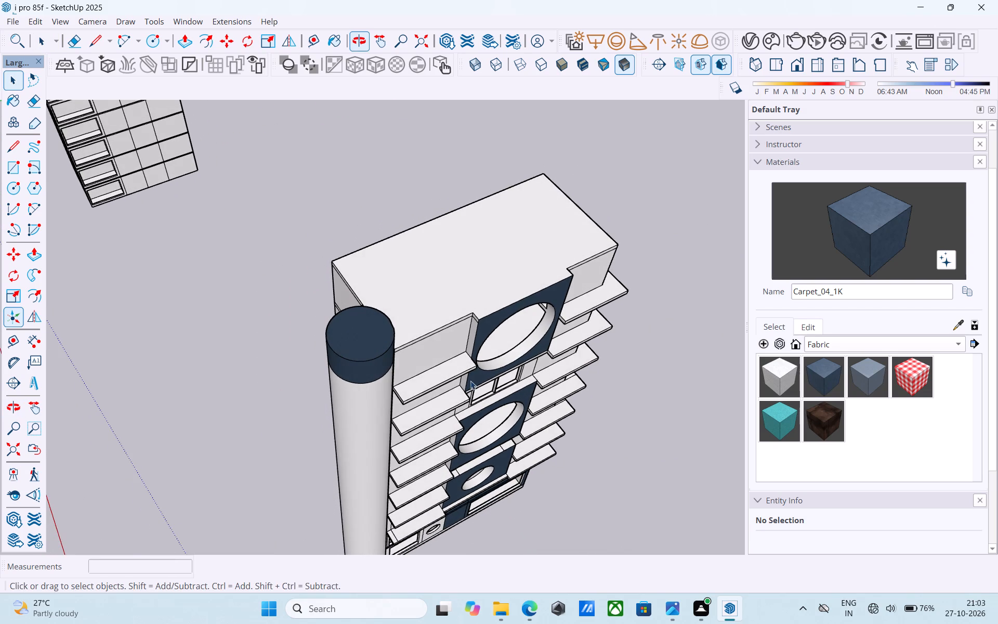
scroll(416, 393, up, 5)
scroll(416, 395, down, 1)
scroll(416, 395, up, 10)
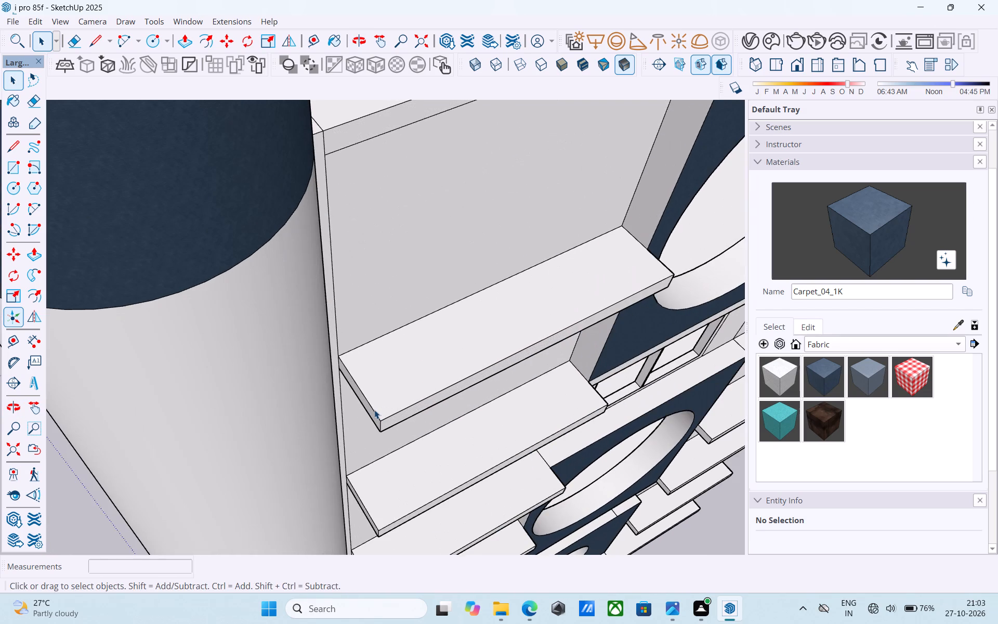
scroll(374, 410, up, 5)
key(l)
click(389, 430)
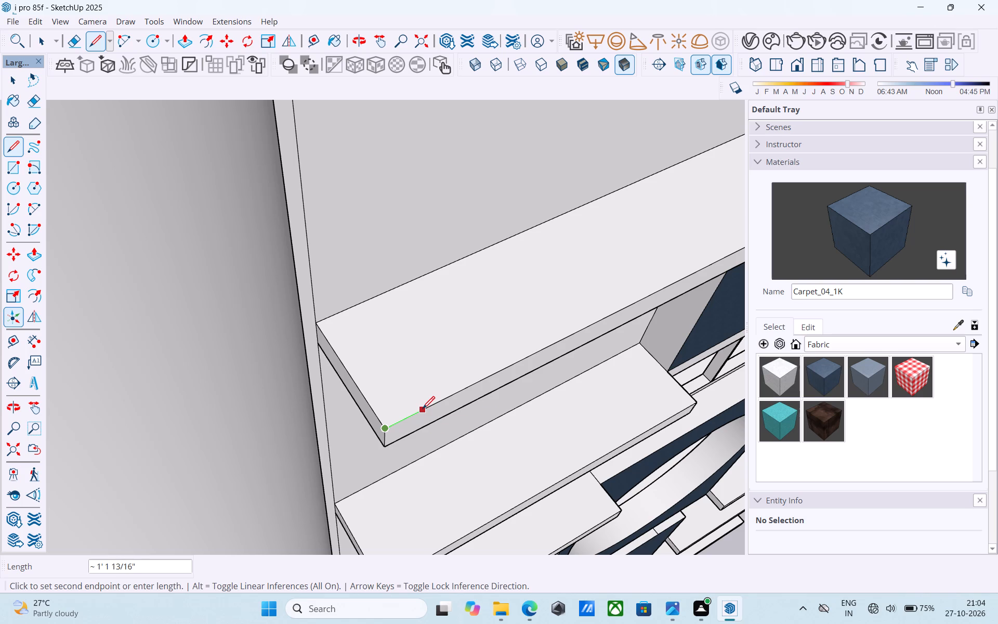
text(2')
key(Return)
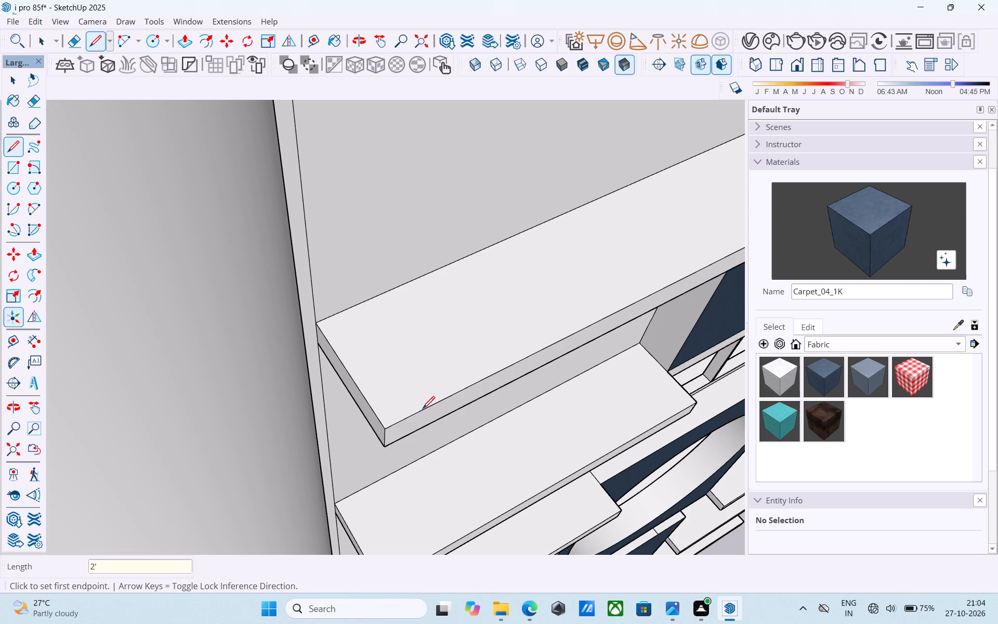
click(389, 428)
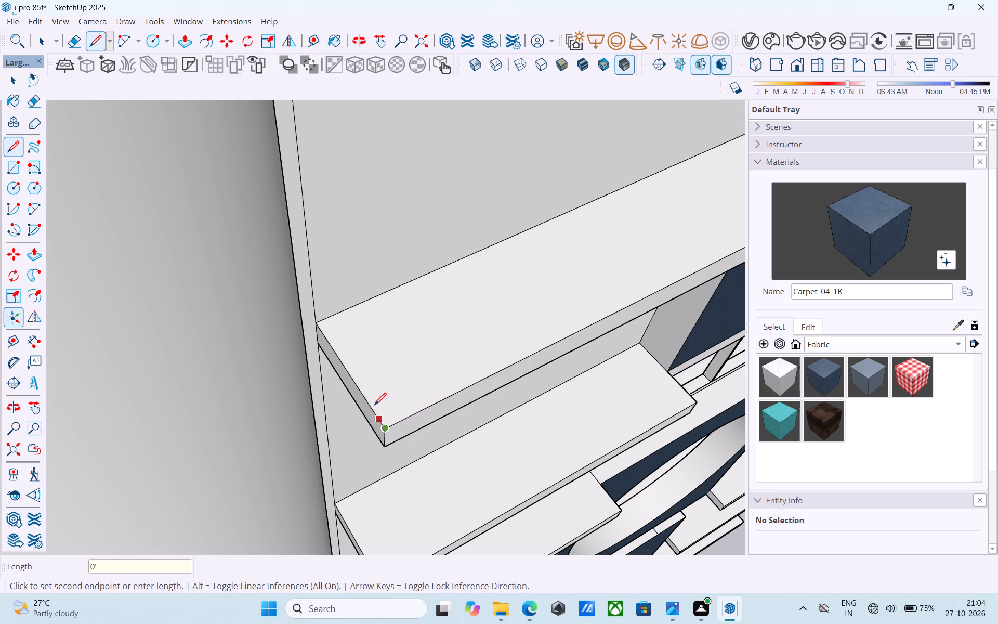
click(352, 374)
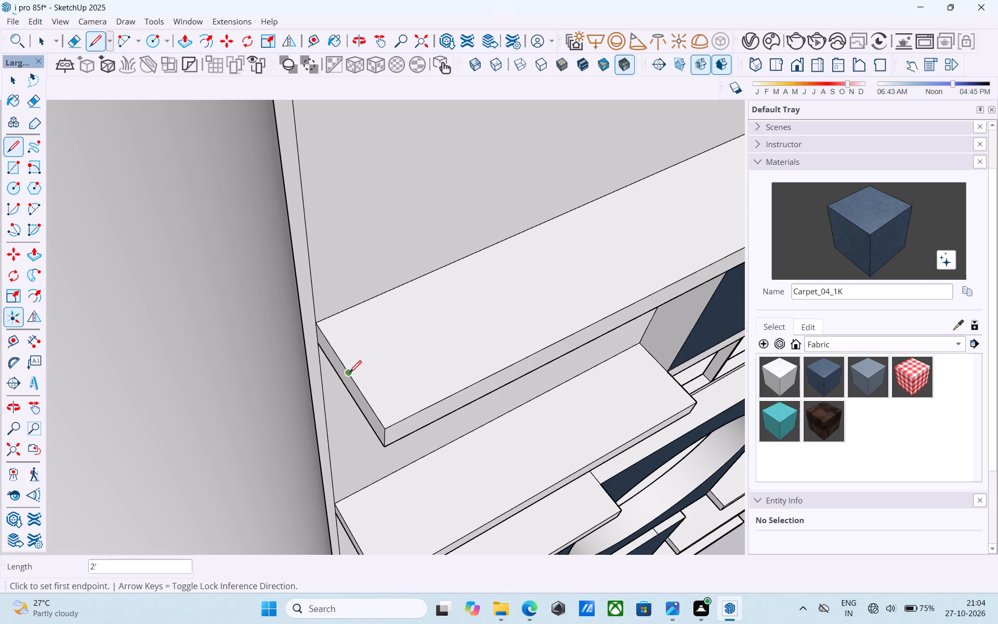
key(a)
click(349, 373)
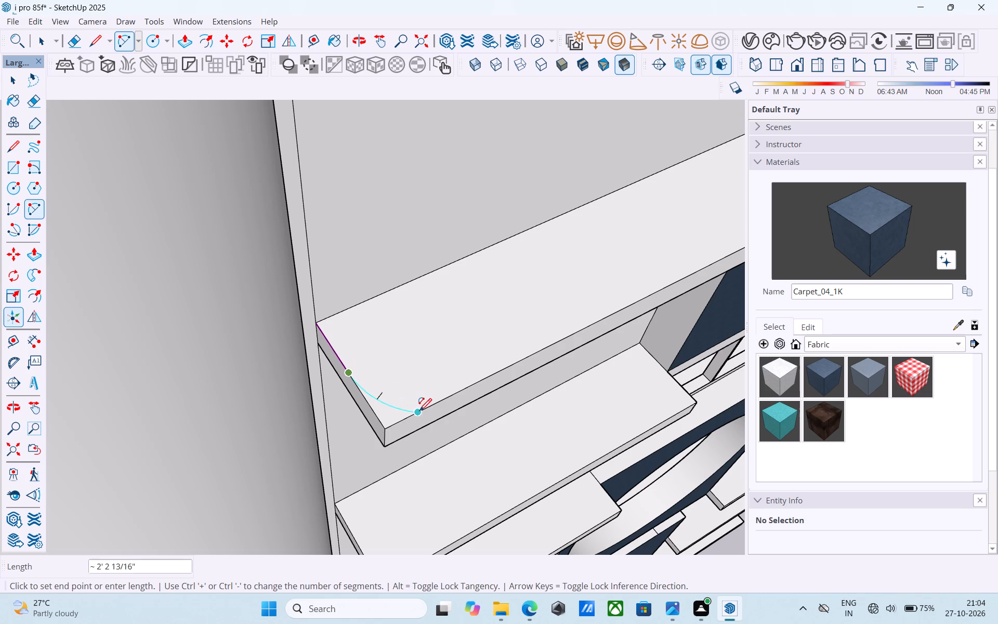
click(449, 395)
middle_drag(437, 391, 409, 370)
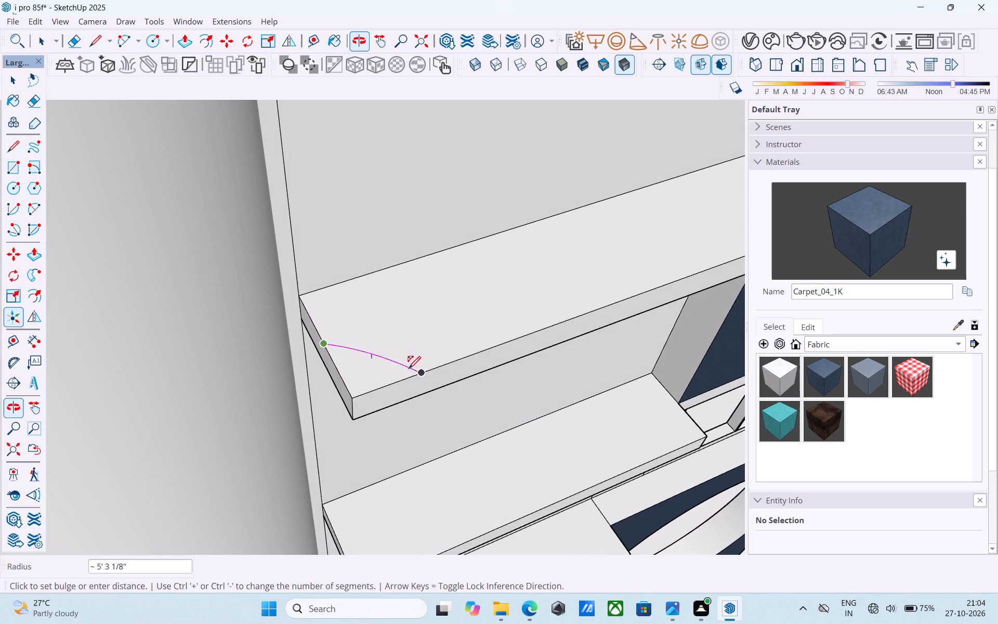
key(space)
Draw a tangent arc of 2' radius across the top column-side slab's outer corner, joining the ends of the two marking lines.
key(a)
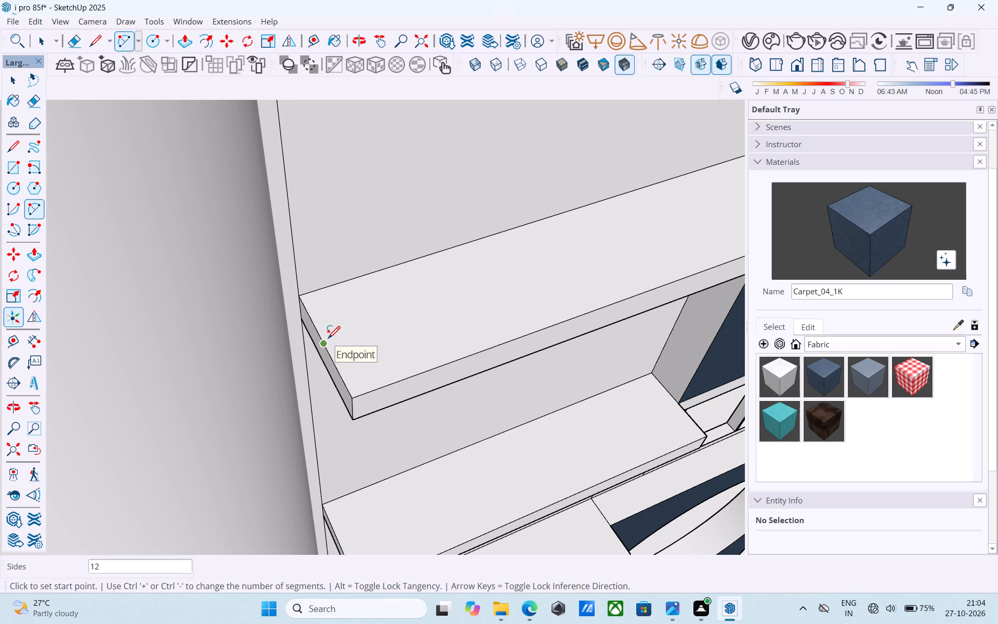
click(323, 347)
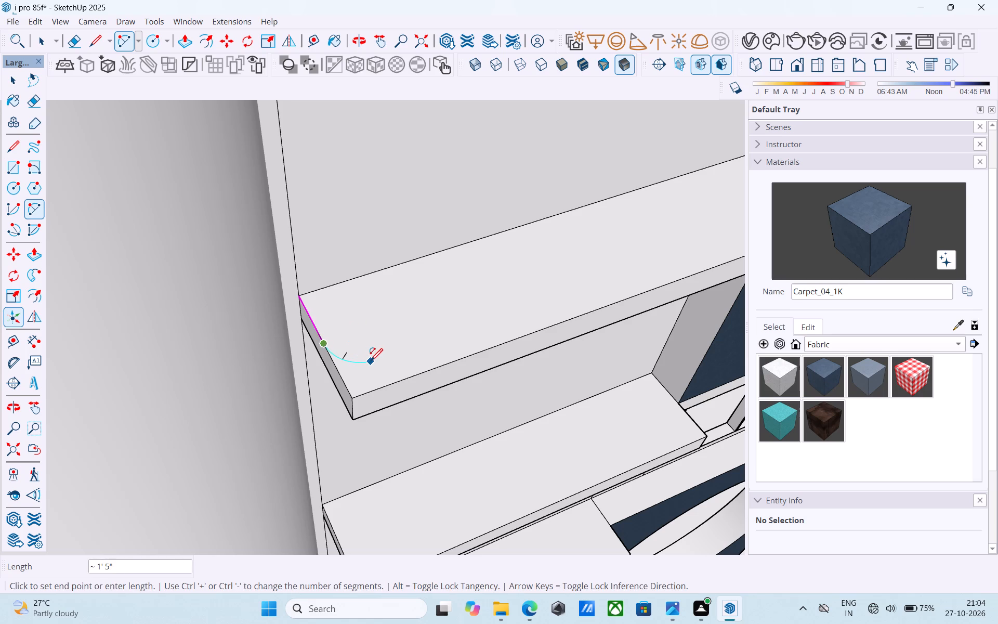
click(421, 377)
click(422, 376)
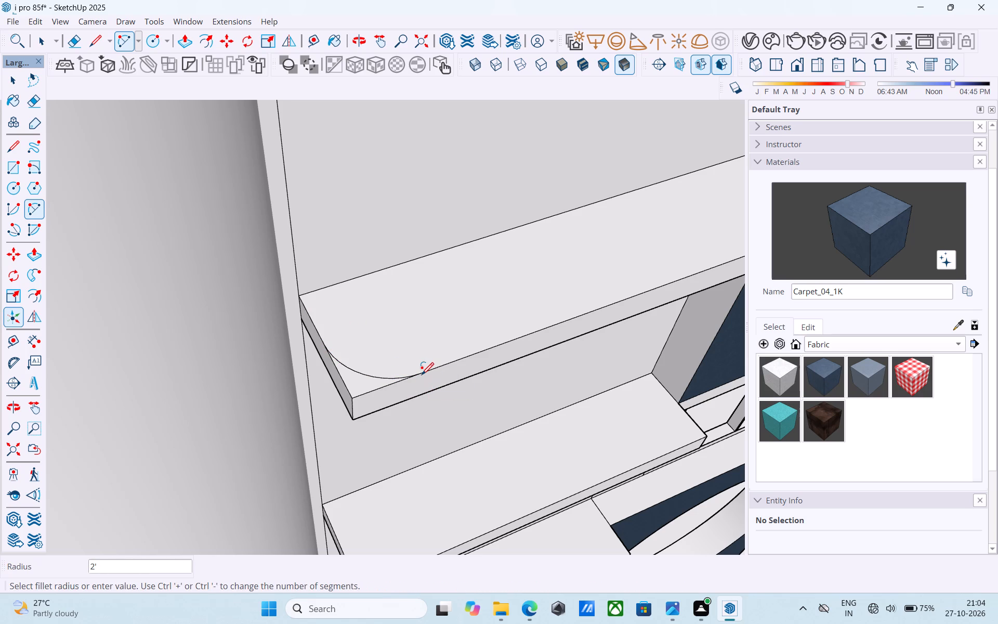
key(space)
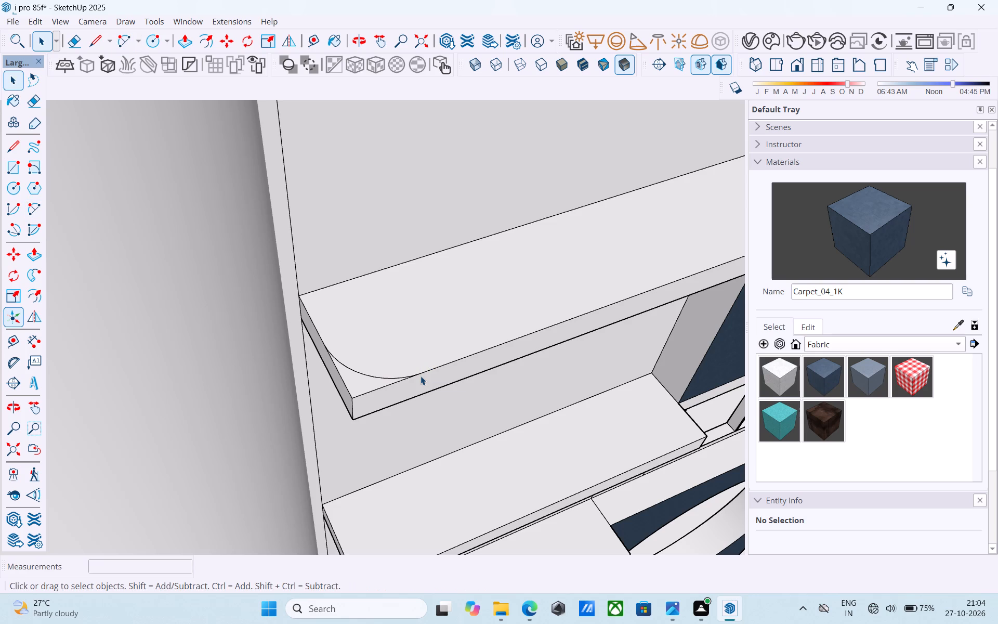
Examine the corner arc on the top column-side slab and the slabs beneath it.
scroll(421, 376, down, 5)
middle_drag(419, 376, 406, 368)
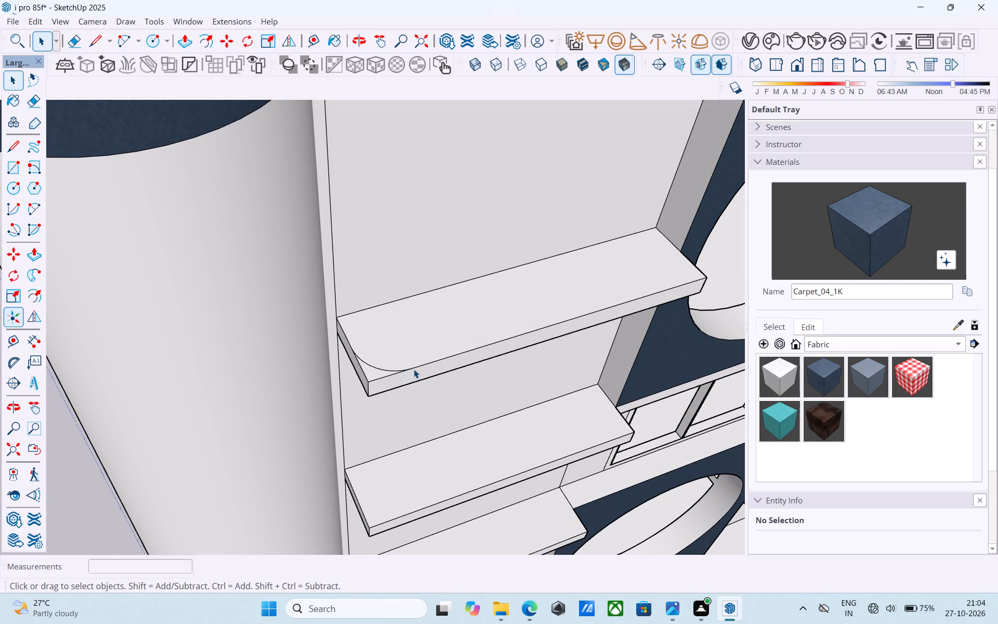
middle_drag(415, 370, 385, 376)
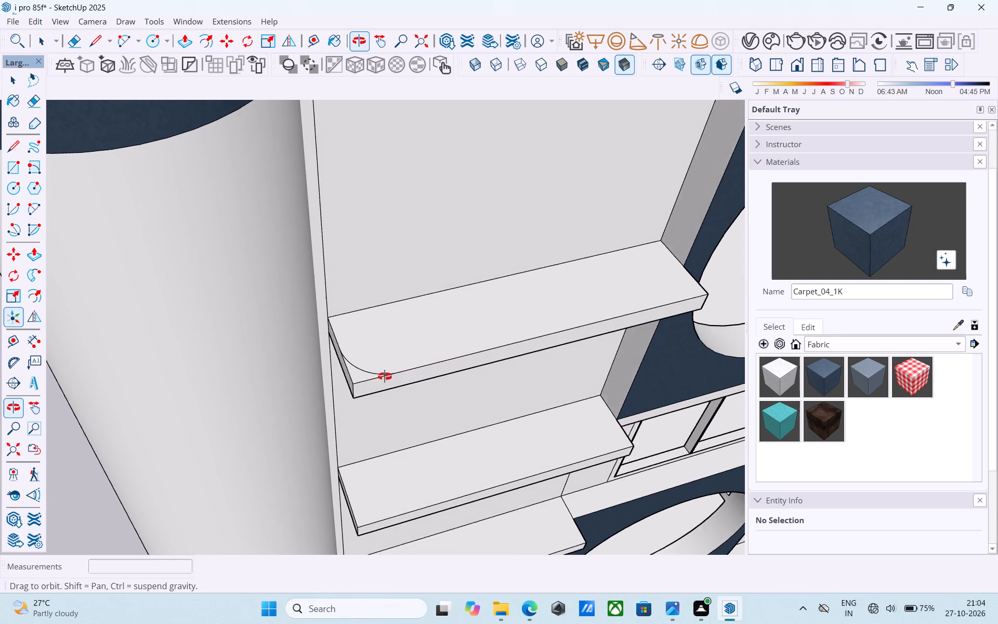
middle_drag(385, 376, 381, 378)
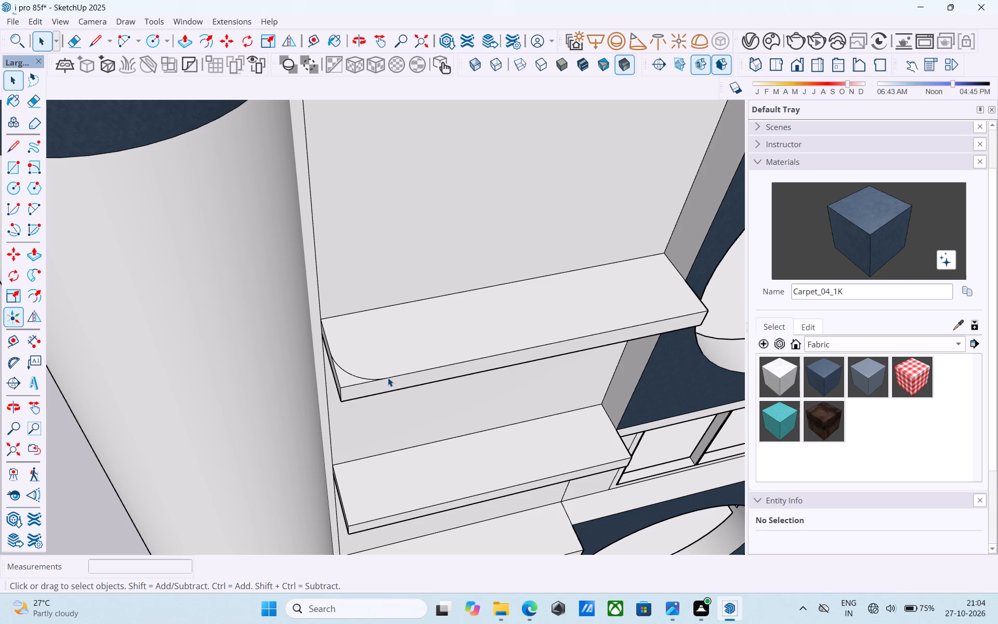
middle_drag(389, 383, 354, 341)
scroll(356, 340, down, 4)
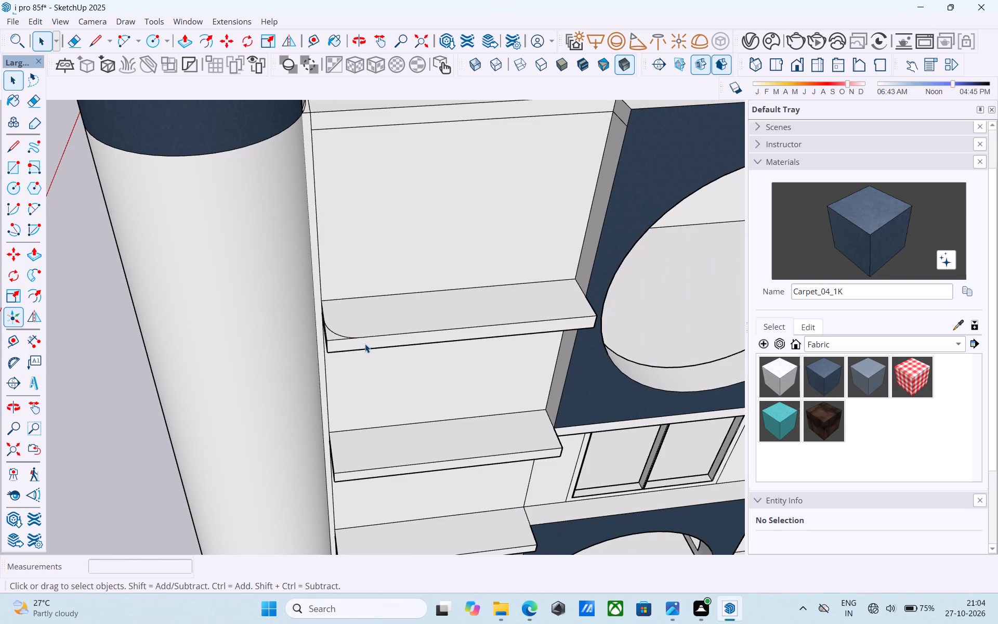
scroll(364, 346, down, 1)
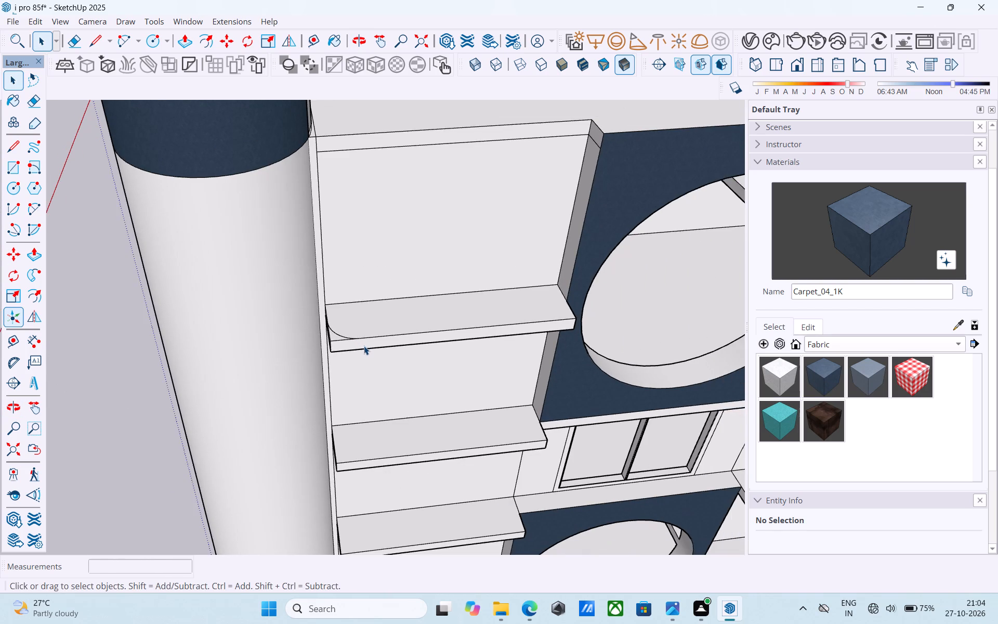
scroll(364, 346, down, 4)
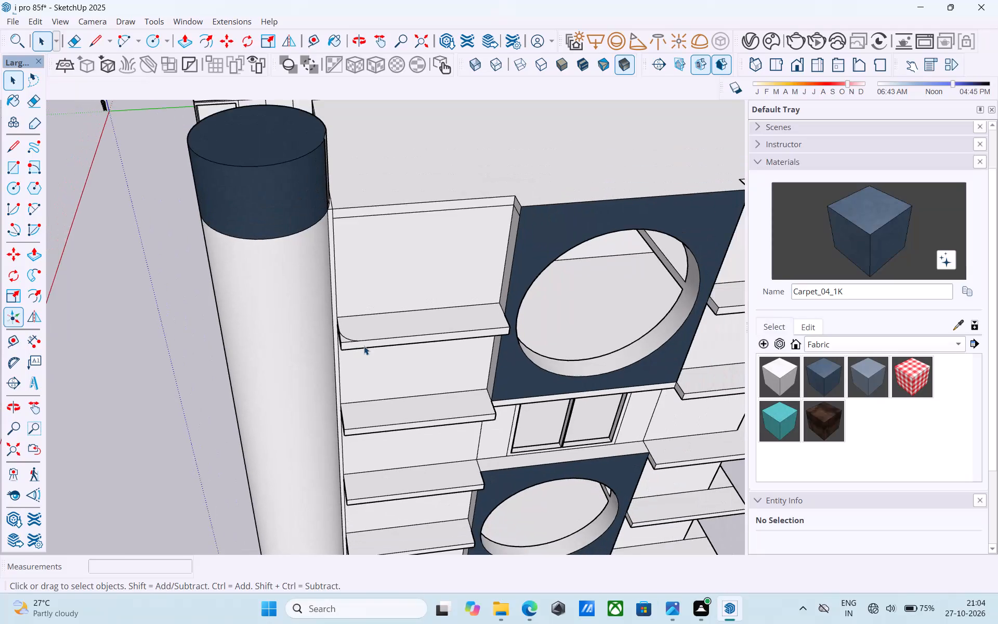
scroll(364, 346, down, 3)
scroll(412, 340, down, 5)
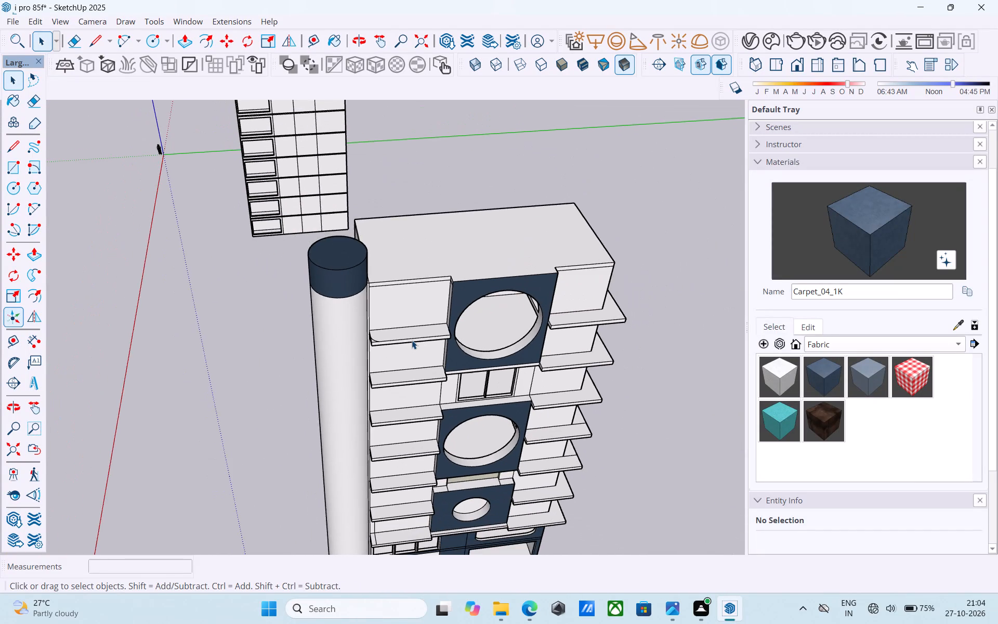
Examine the whole tower's front, sides, column and projecting slabs from several angles.
middle_drag(412, 340, 415, 291)
scroll(415, 289, down, 4)
middle_drag(430, 383, 395, 287)
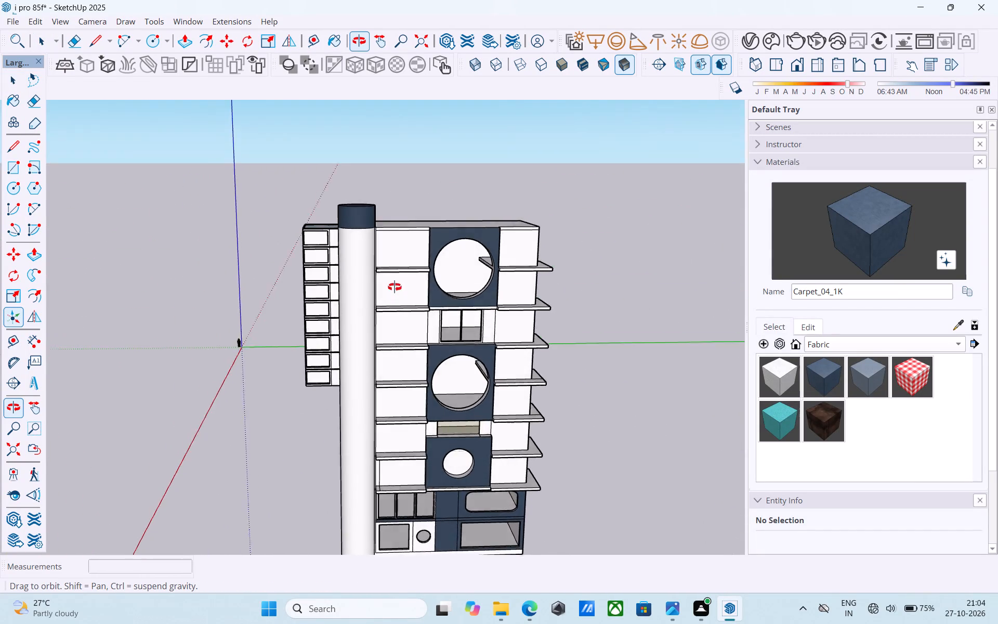
middle_drag(395, 287, 393, 235)
scroll(421, 240, down, 3)
middle_drag(551, 309, 337, 318)
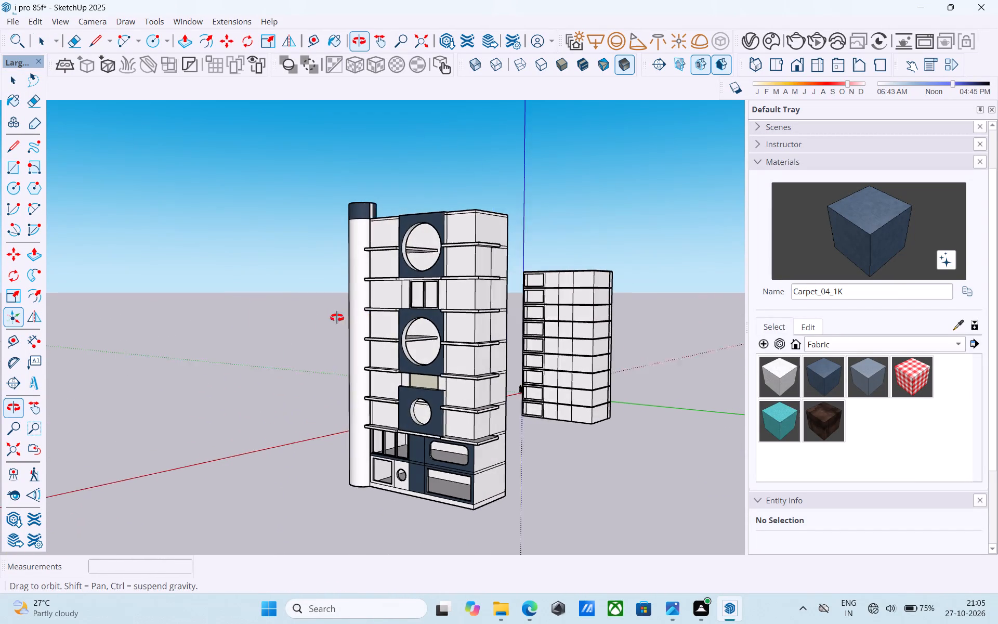
middle_drag(337, 318, 331, 318)
scroll(524, 311, down, 3)
middle_drag(526, 313, 456, 322)
middle_drag(417, 320, 649, 366)
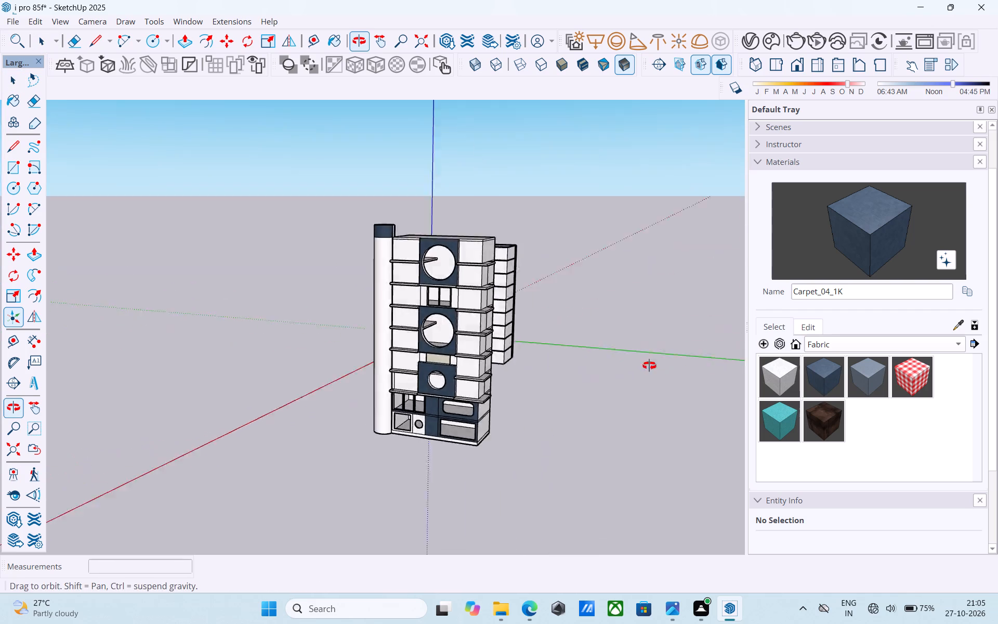
middle_drag(649, 366, 720, 374)
middle_drag(474, 349, 633, 353)
scroll(361, 325, up, 8)
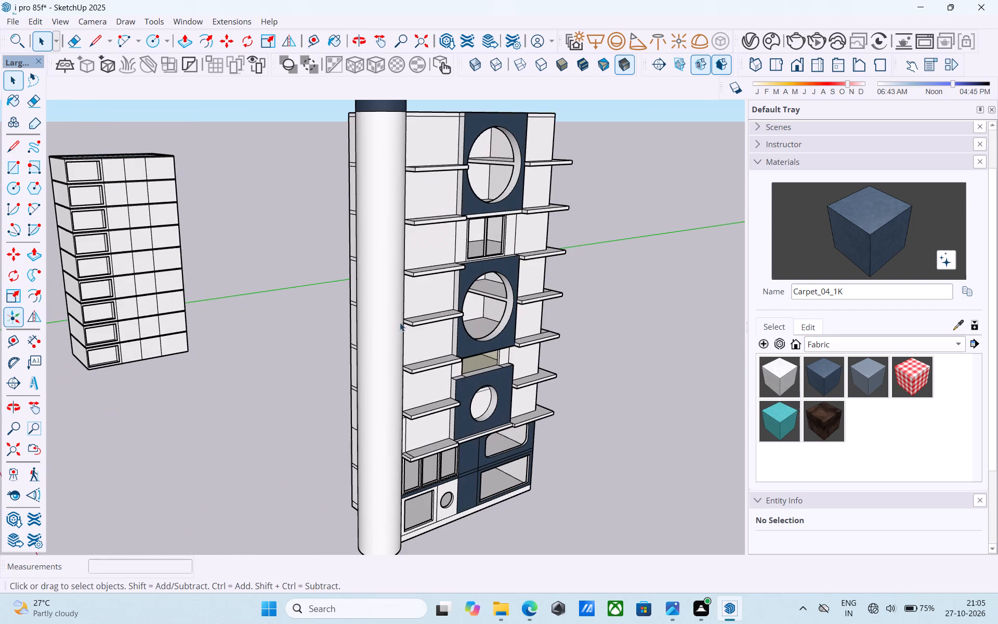
middle_drag(404, 328, 397, 316)
scroll(424, 366, down, 2)
middle_drag(423, 374, 399, 340)
scroll(425, 257, up, 3)
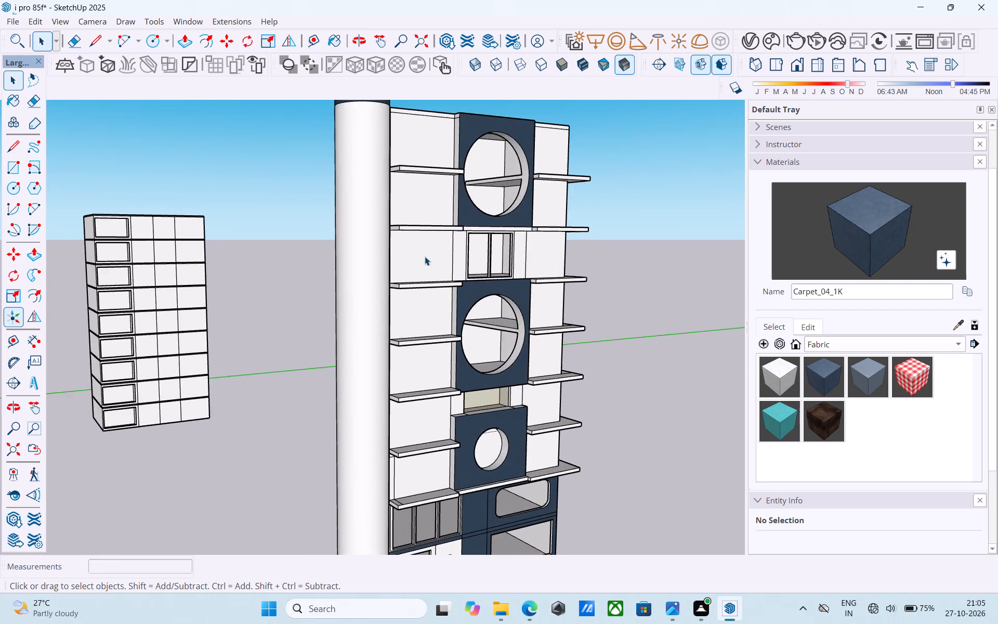
middle_drag(425, 256, 340, 277)
scroll(406, 282, down, 3)
middle_drag(406, 282, 408, 291)
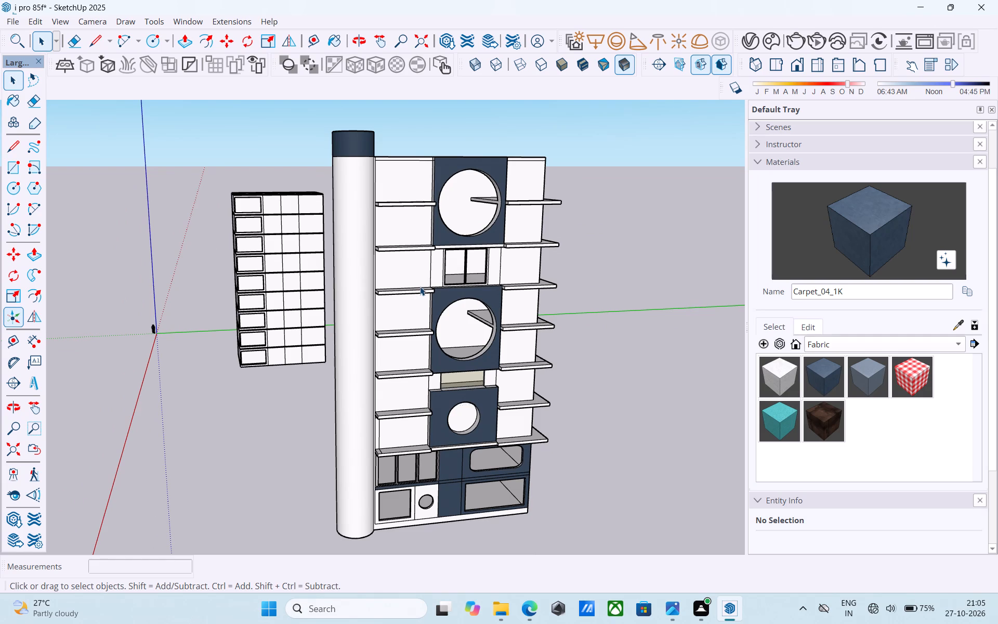
middle_drag(420, 286, 476, 297)
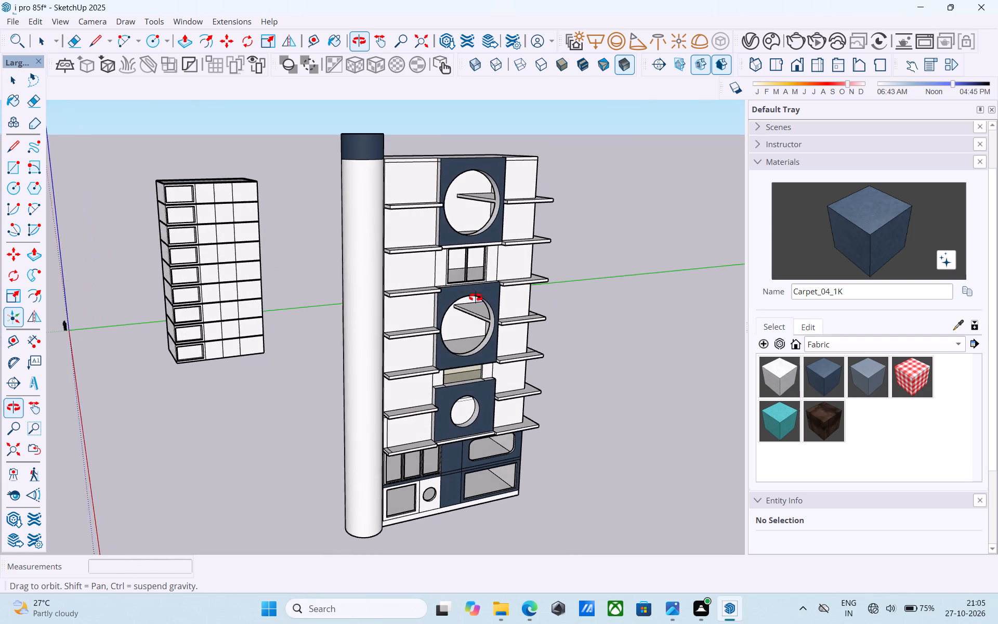
middle_drag(476, 297, 652, 372)
scroll(575, 319, up, 4)
scroll(575, 319, down, 3)
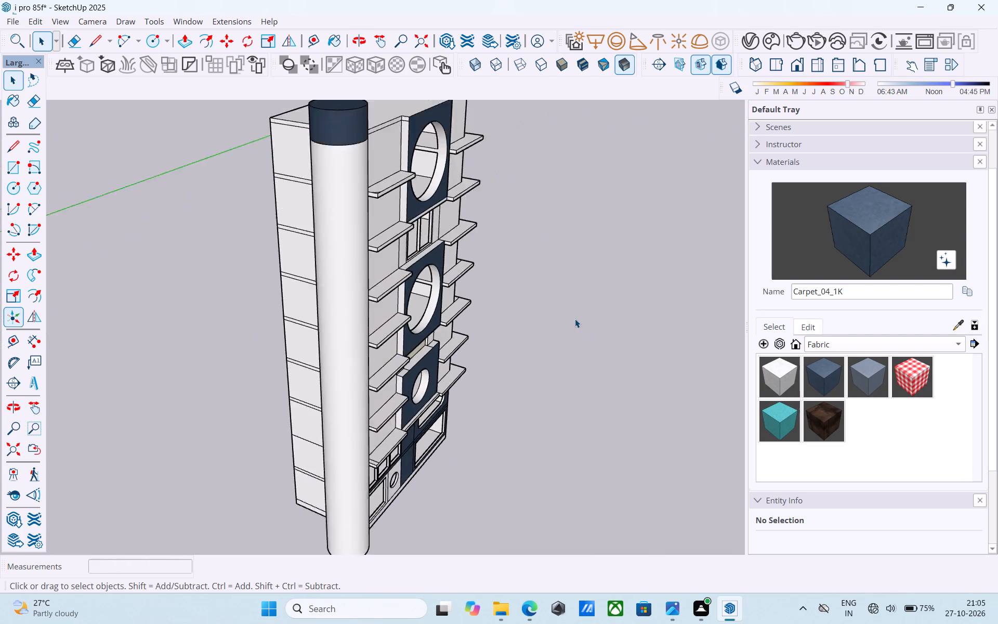
middle_drag(575, 319, 374, 289)
scroll(383, 278, down, 4)
middle_drag(529, 303, 307, 274)
scroll(286, 269, up, 4)
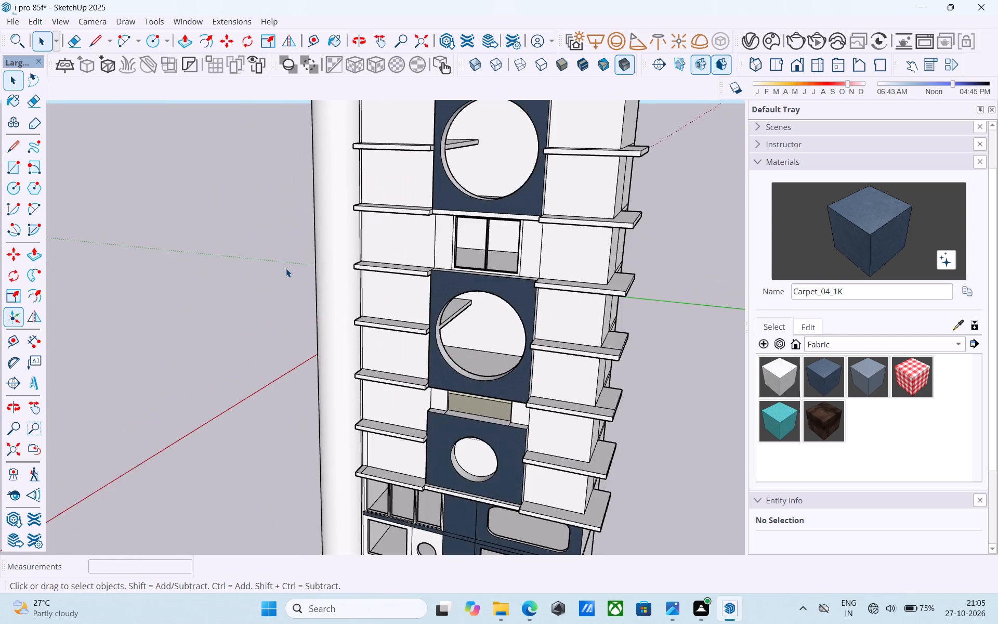
scroll(287, 268, down, 4)
middle_drag(288, 267, 304, 373)
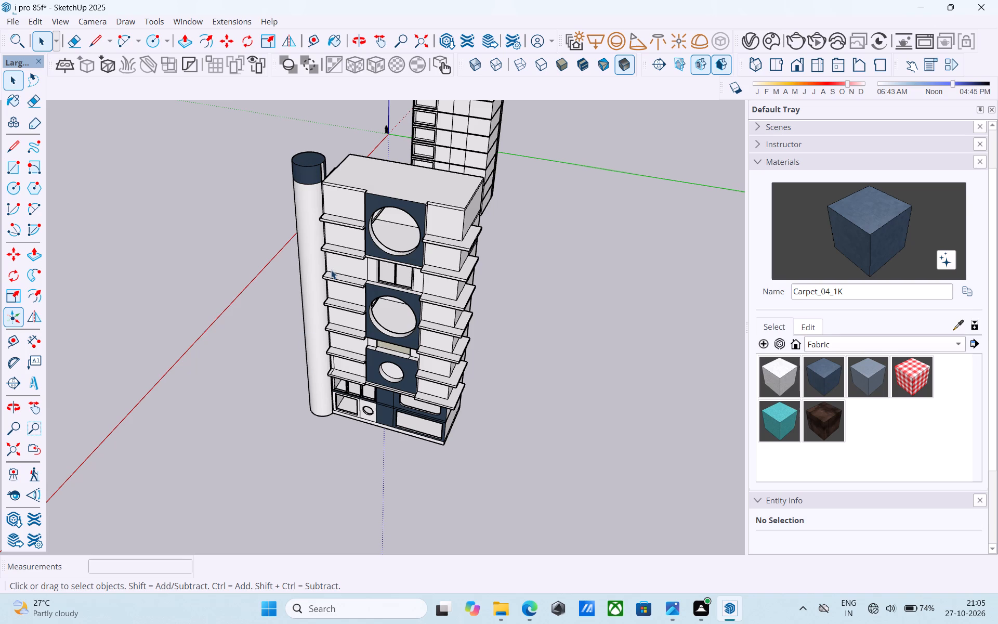
Examine the tower's front, column side and lower storeys from several angles.
scroll(331, 270, down, 4)
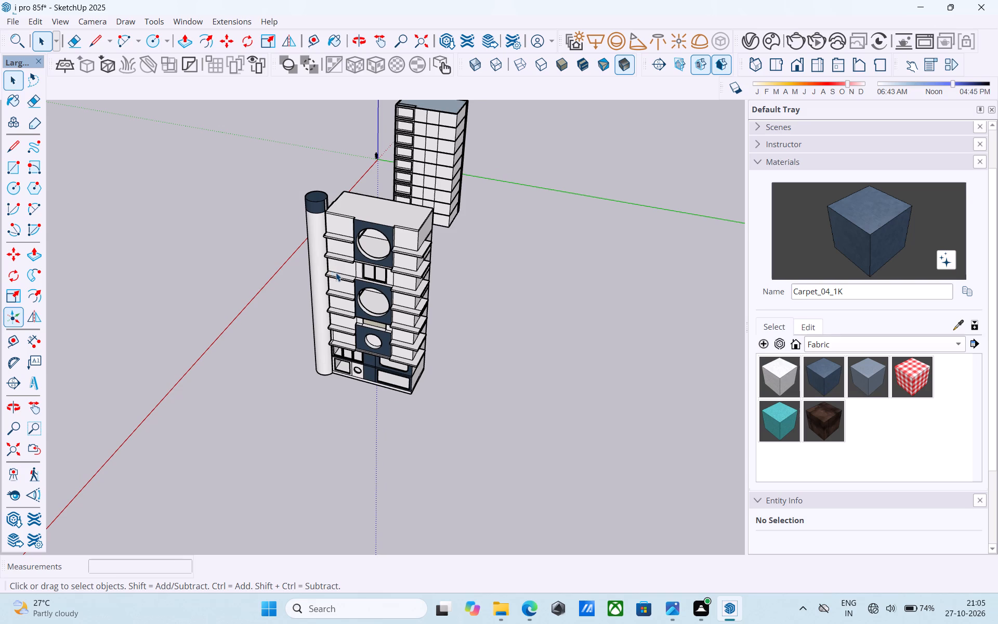
middle_drag(336, 272, 398, 217)
middle_drag(400, 340, 435, 297)
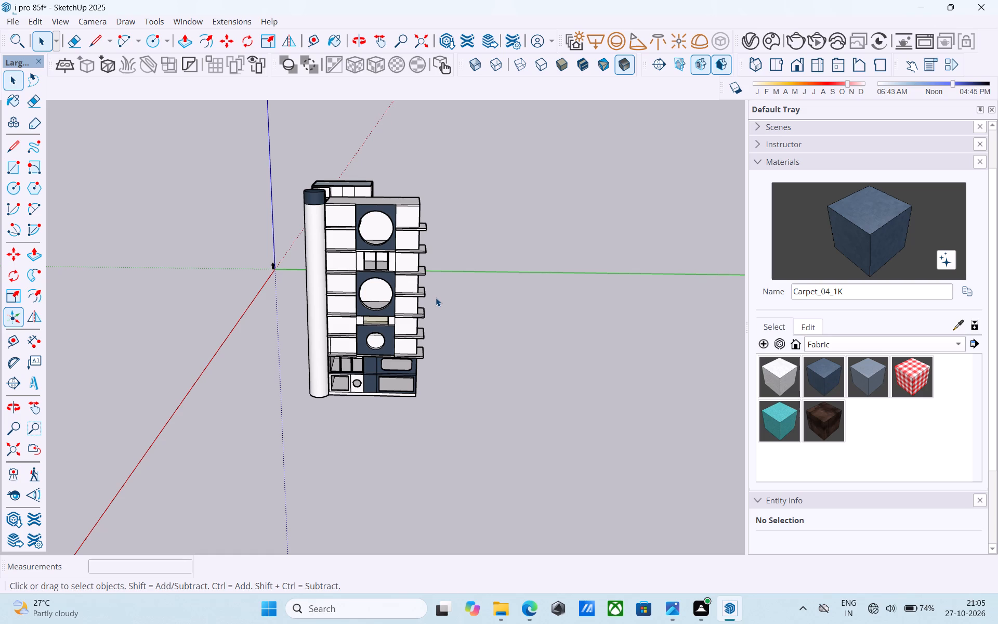
scroll(436, 297, down, 4)
shift+middle_drag(422, 321, 418, 342)
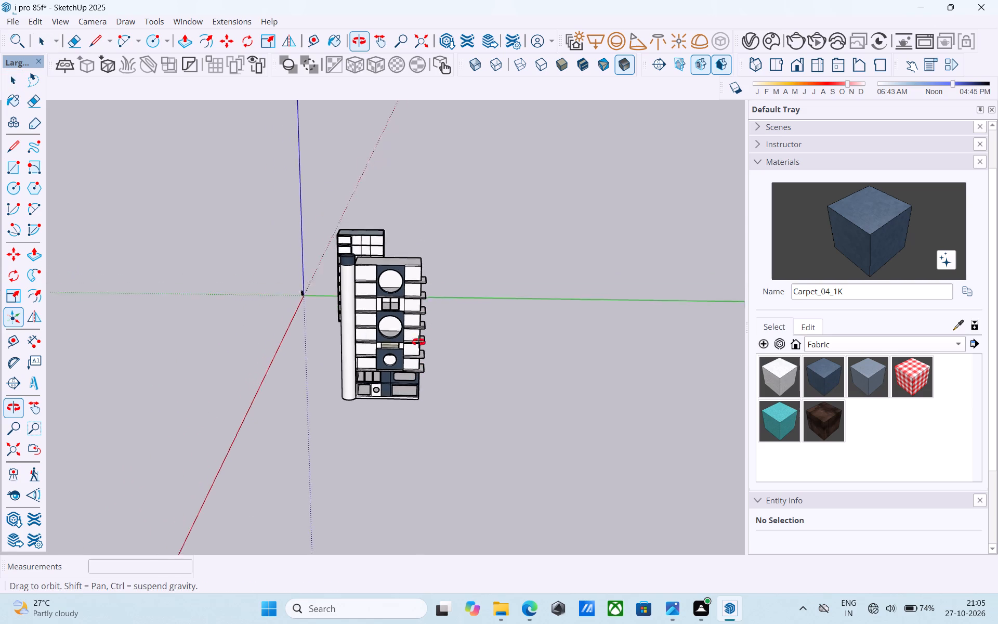
shift+middle_drag(418, 342, 436, 274)
middle_drag(406, 330, 391, 311)
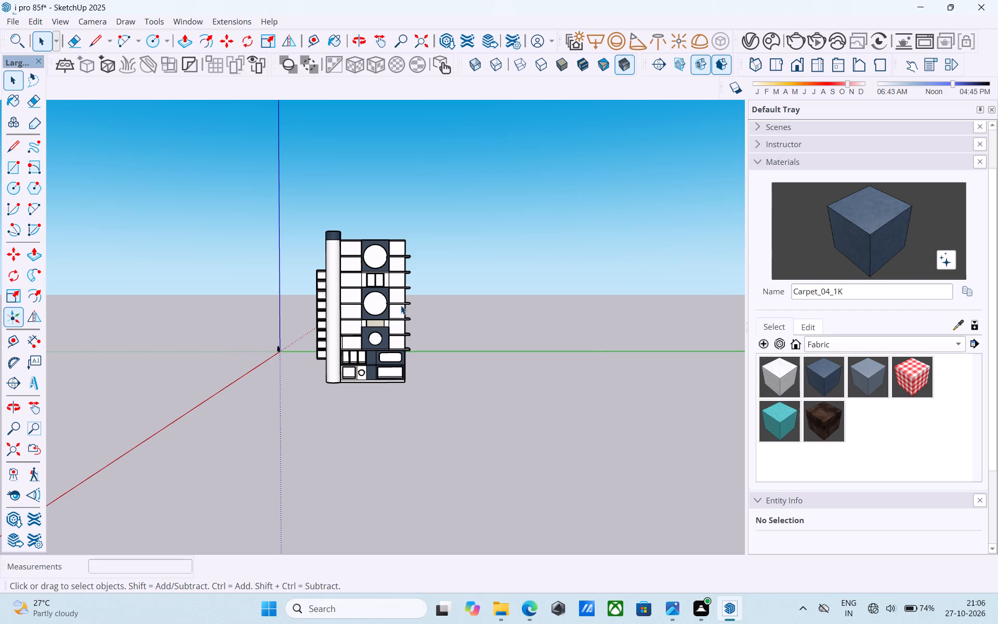
middle_drag(402, 304, 574, 290)
scroll(291, 329, up, 4)
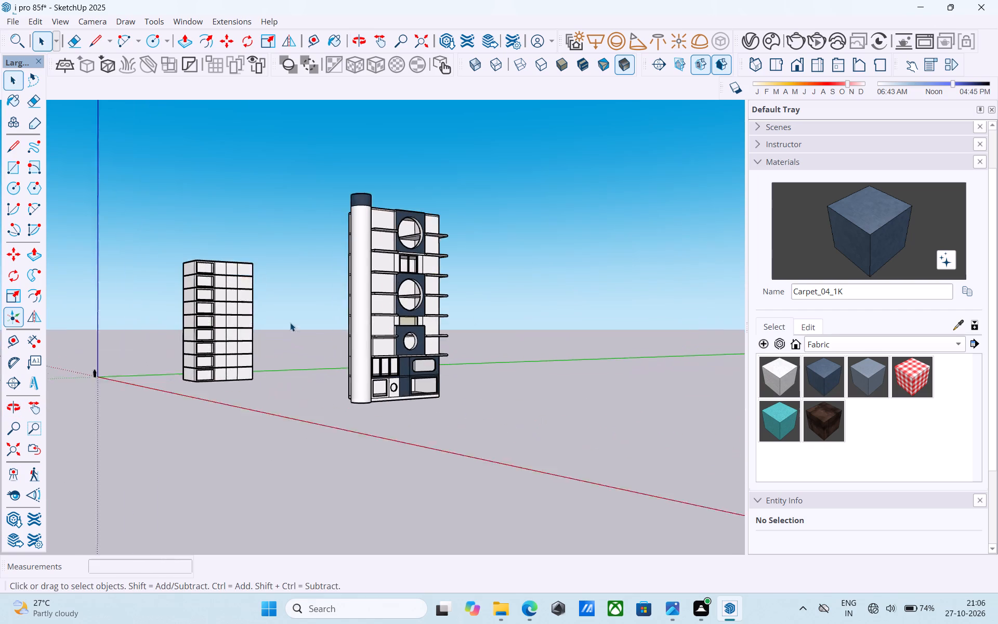
middle_drag(401, 284, 130, 318)
middle_drag(306, 272, 850, 358)
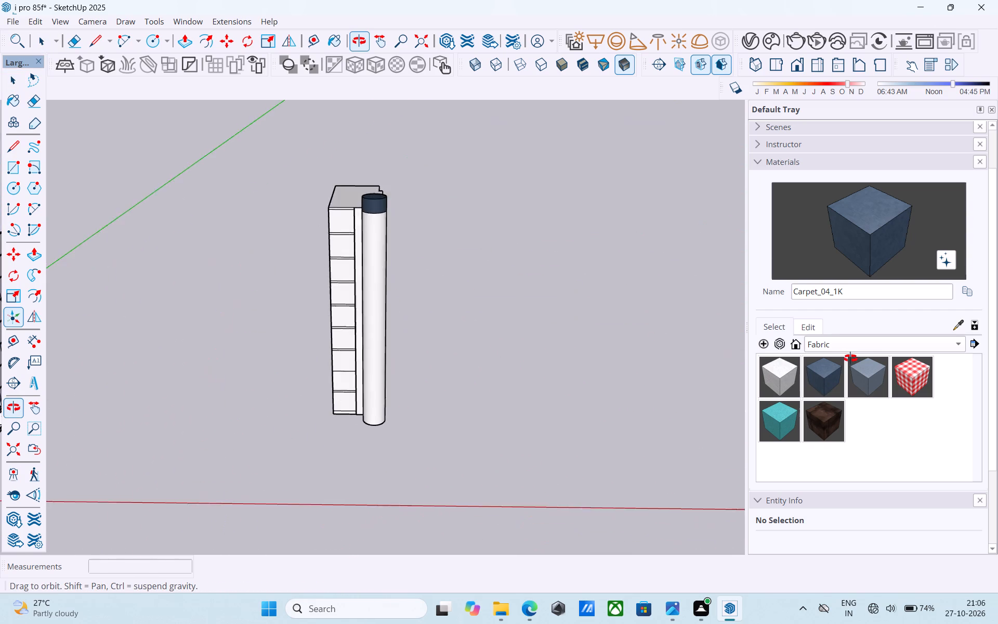
middle_drag(850, 358, 551, 278)
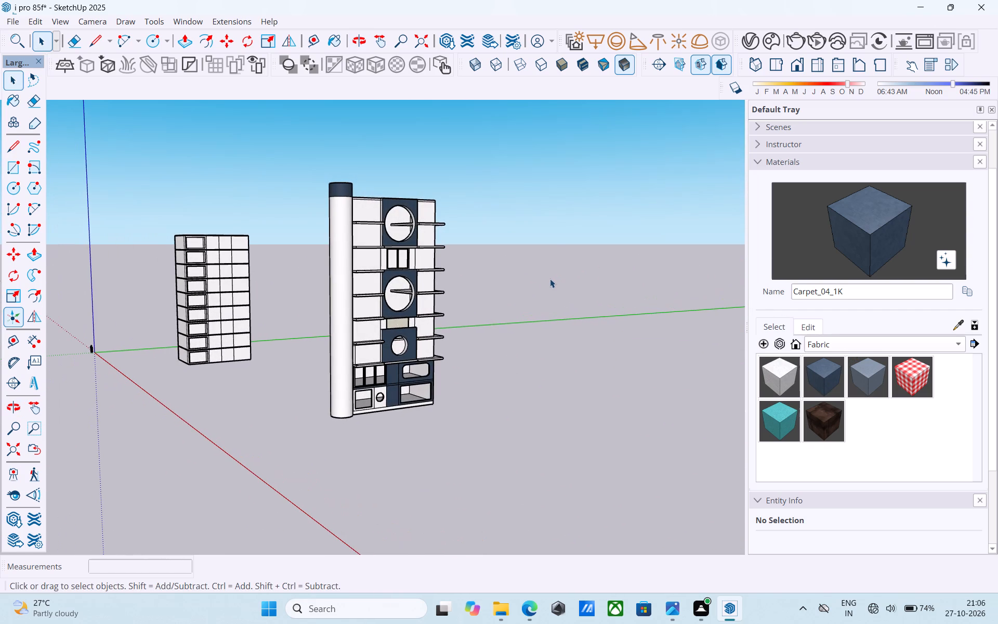
middle_drag(550, 278, 545, 264)
scroll(545, 264, up, 3)
scroll(545, 259, down, 4)
middle_drag(545, 259, 471, 282)
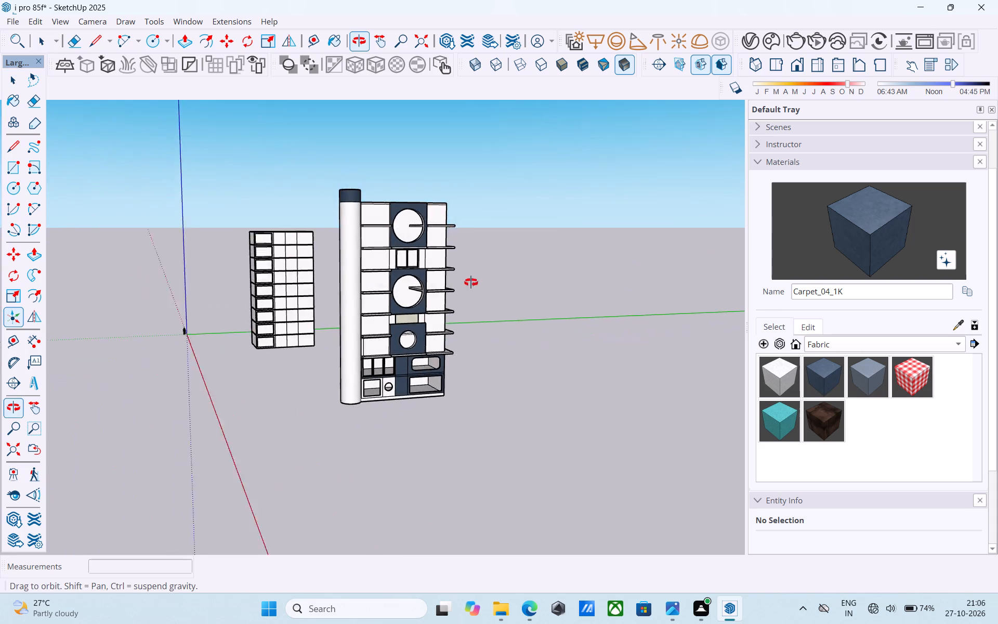
middle_drag(471, 282, 403, 291)
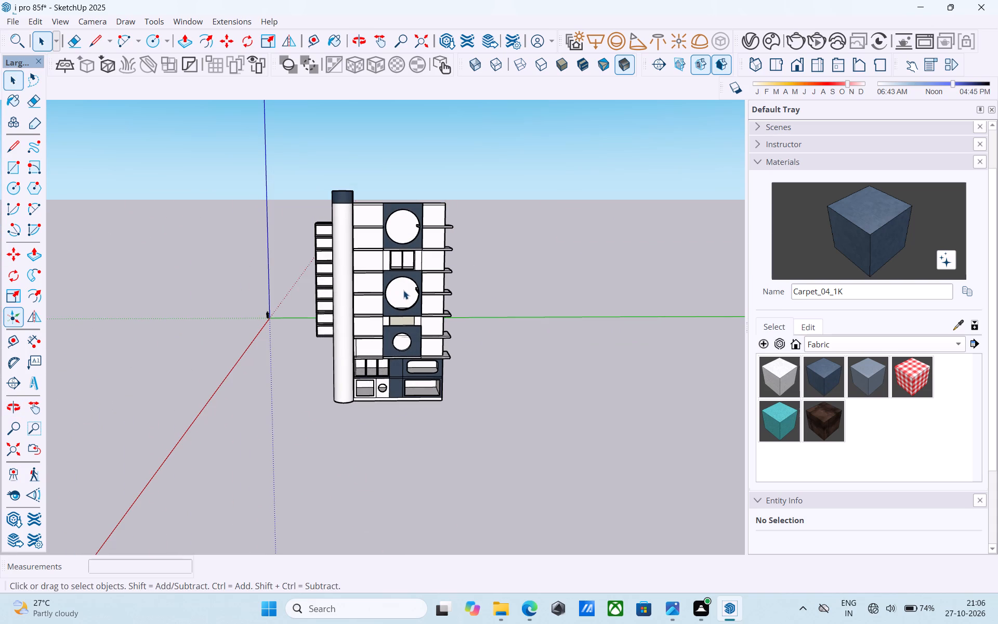
scroll(404, 288, up, 4)
middle_drag(374, 299, 385, 274)
scroll(385, 274, up, 3)
scroll(385, 274, down, 4)
shift+middle_drag(385, 274, 390, 263)
scroll(297, 379, up, 4)
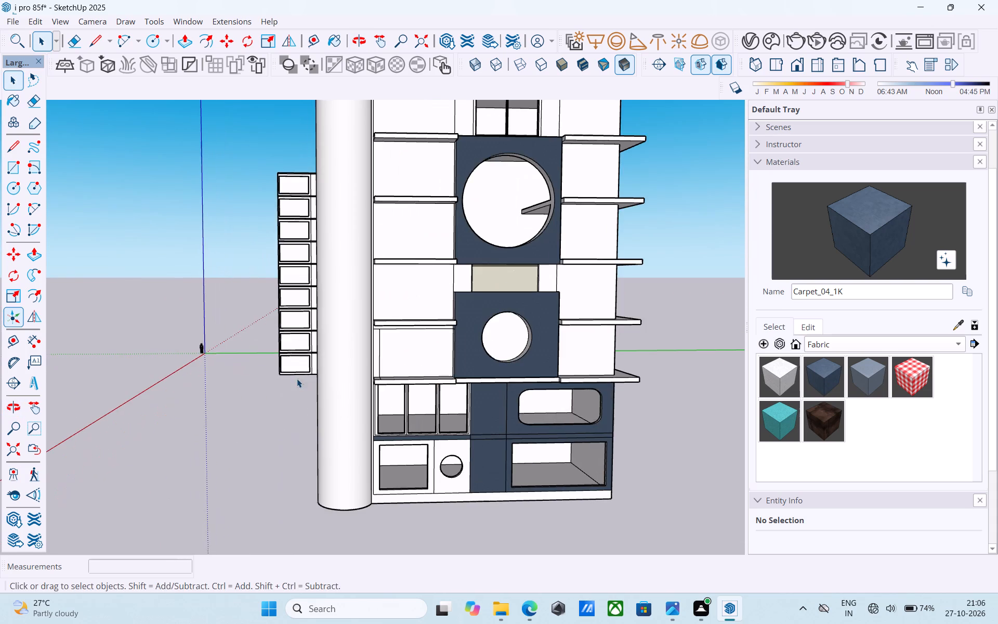
middle_drag(376, 361, 311, 359)
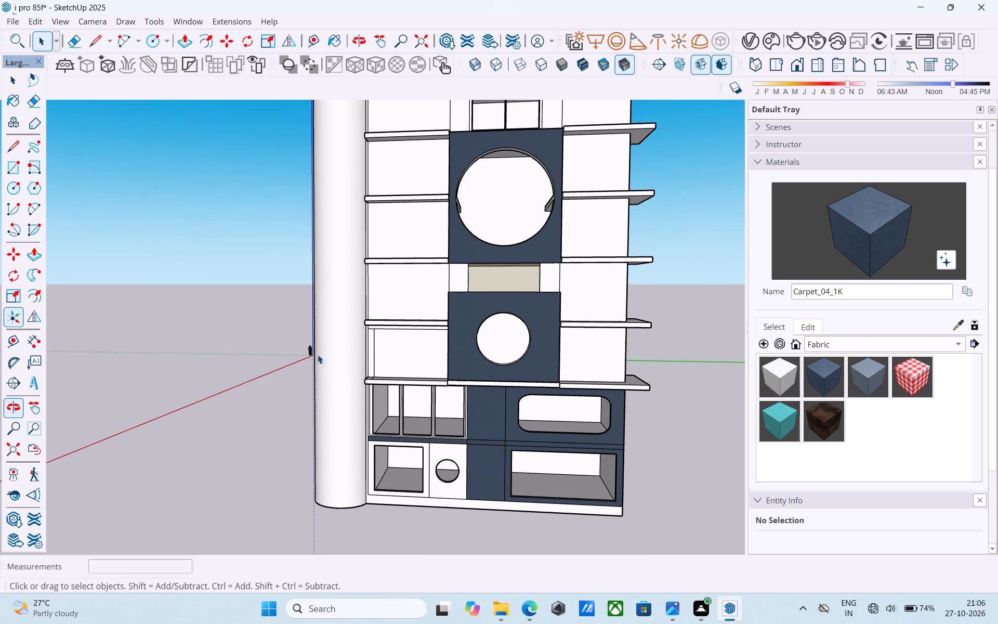
shift+middle_drag(378, 341, 215, 386)
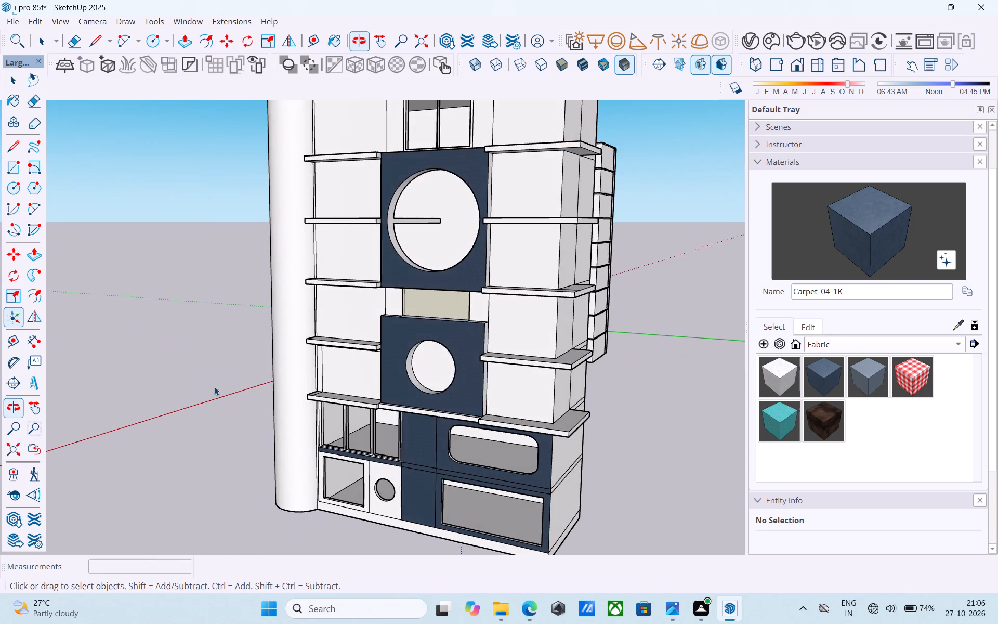
Erase the stray vertical edge beside the column on the wall just above the lowest column-side slab.
scroll(278, 376, up, 9)
key(e)
click(335, 363)
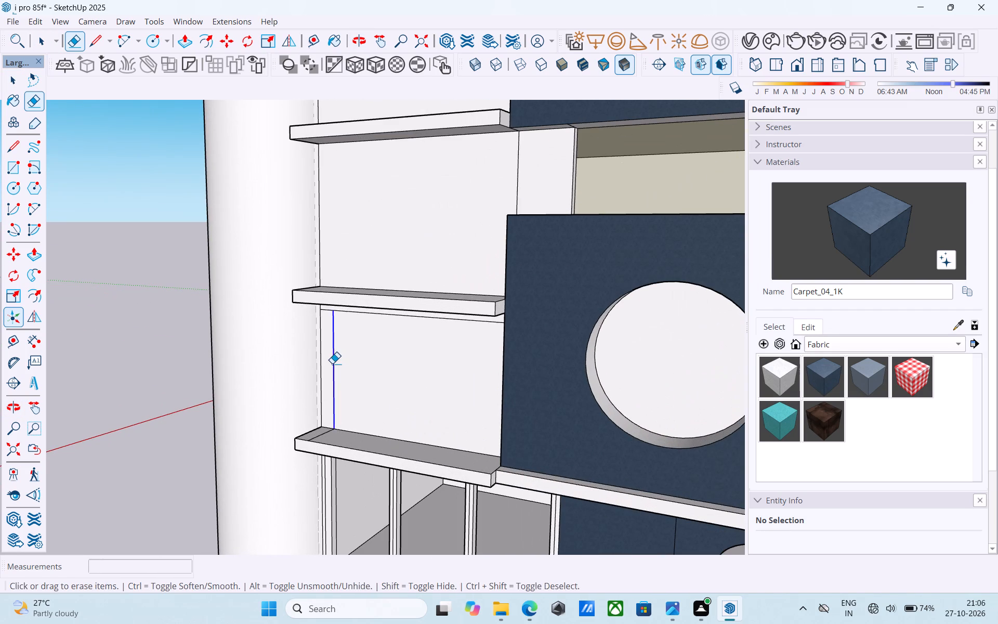
scroll(211, 375, down, 6)
middle_drag(229, 366, 196, 362)
key(space)
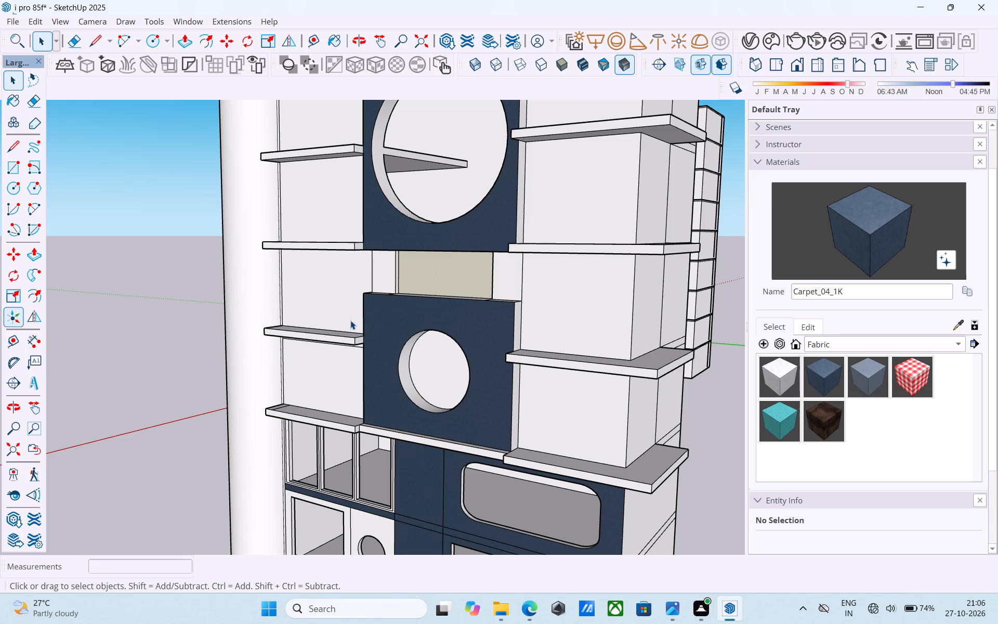
Draw 2' lines along the end and front edges of the top column-side slab, starting from its outer corner beside the dark blue panel.
scroll(350, 320, down, 5)
middle_drag(349, 322, 490, 381)
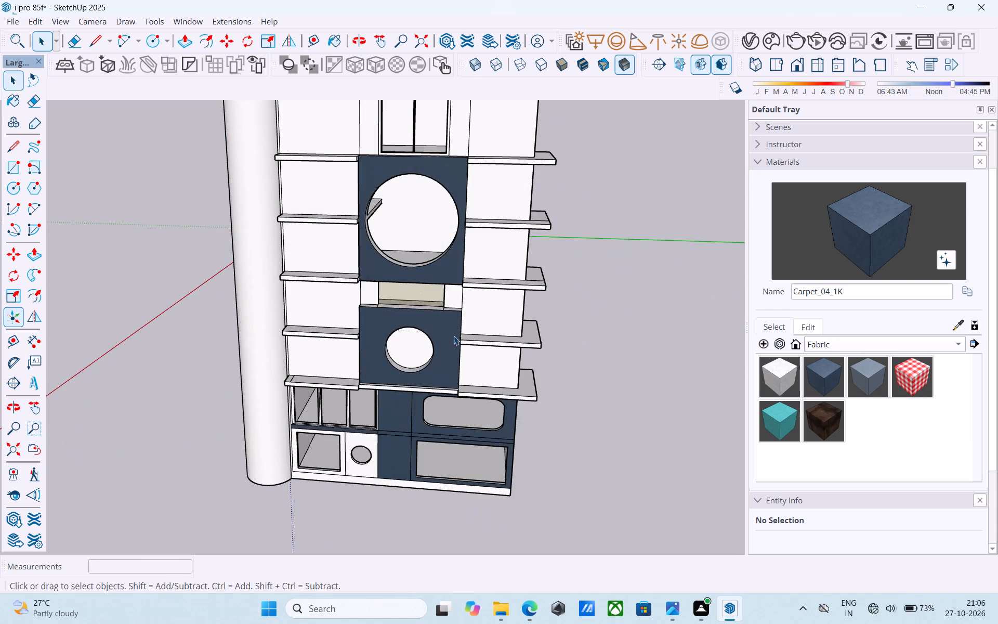
scroll(452, 334, down, 3)
middle_drag(452, 334, 463, 458)
middle_drag(418, 303, 458, 449)
scroll(415, 333, up, 5)
middle_drag(384, 278, 395, 337)
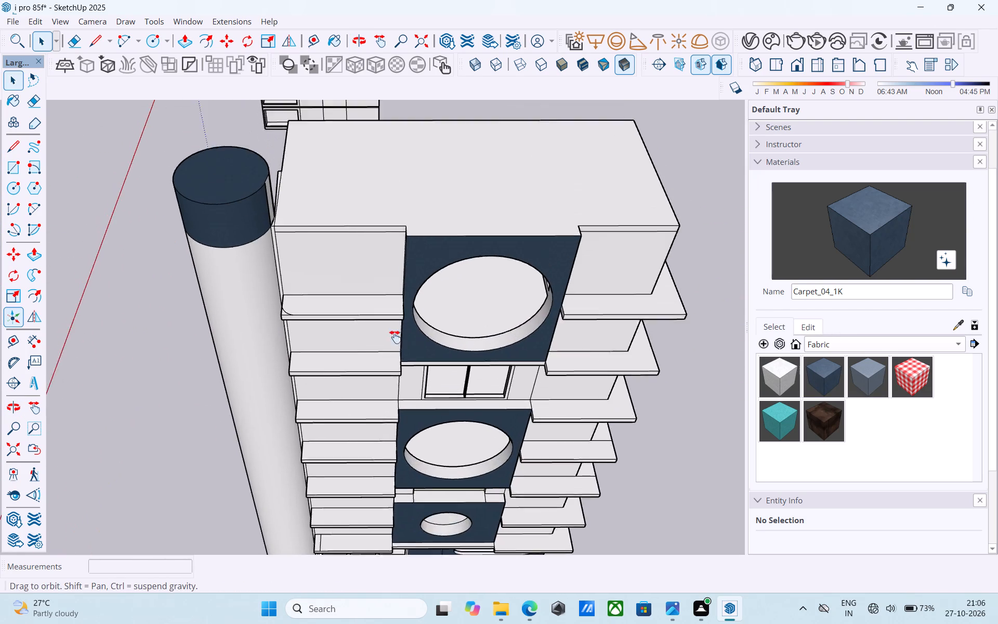
middle_drag(395, 337, 193, 336)
scroll(260, 311, up, 5)
shift+middle_drag(285, 291, 393, 335)
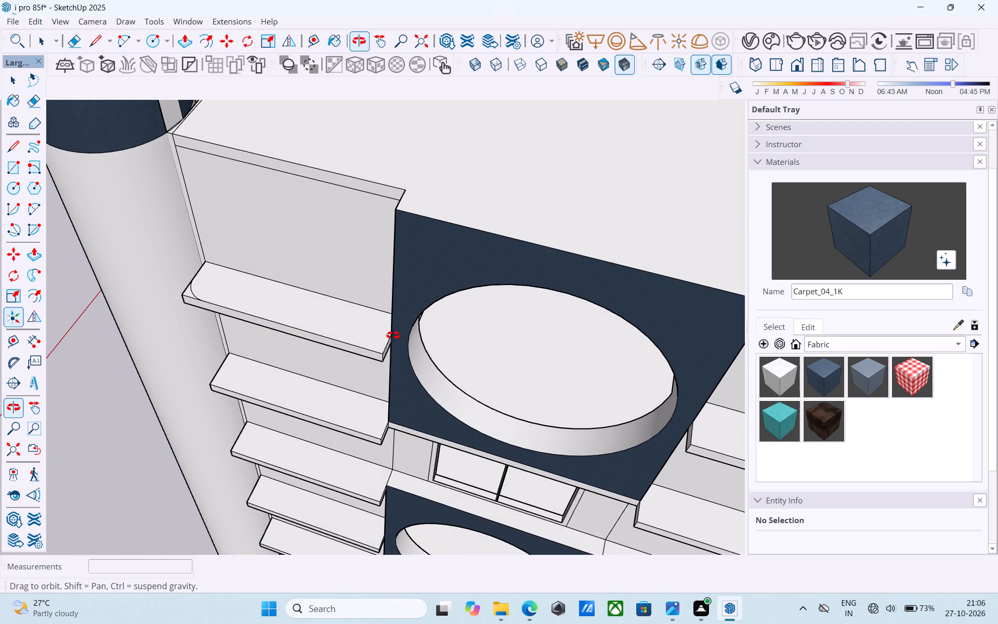
shift+middle_drag(393, 335, 395, 337)
scroll(373, 352, up, 4)
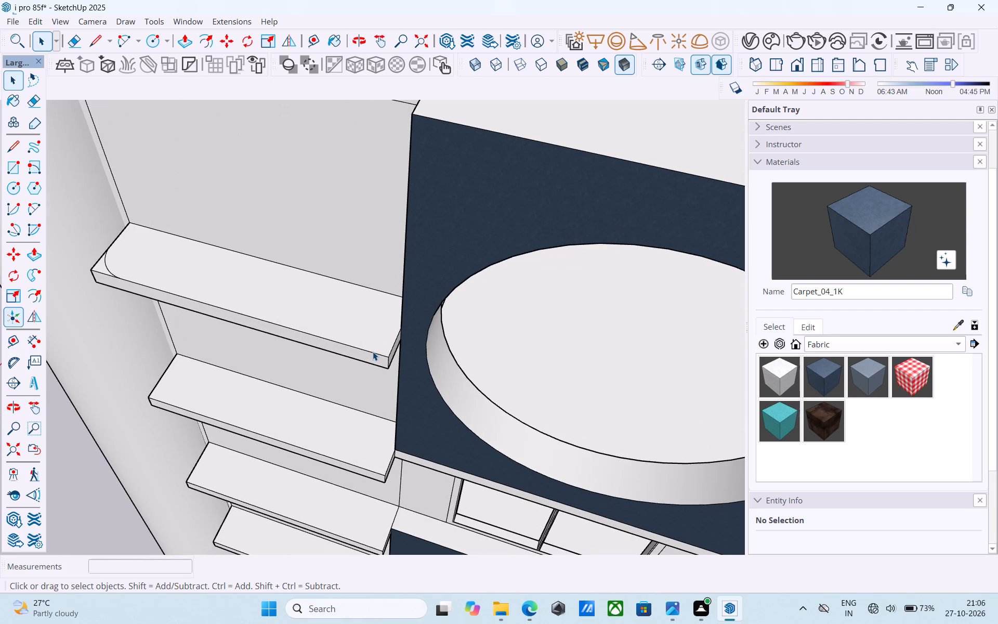
key(l)
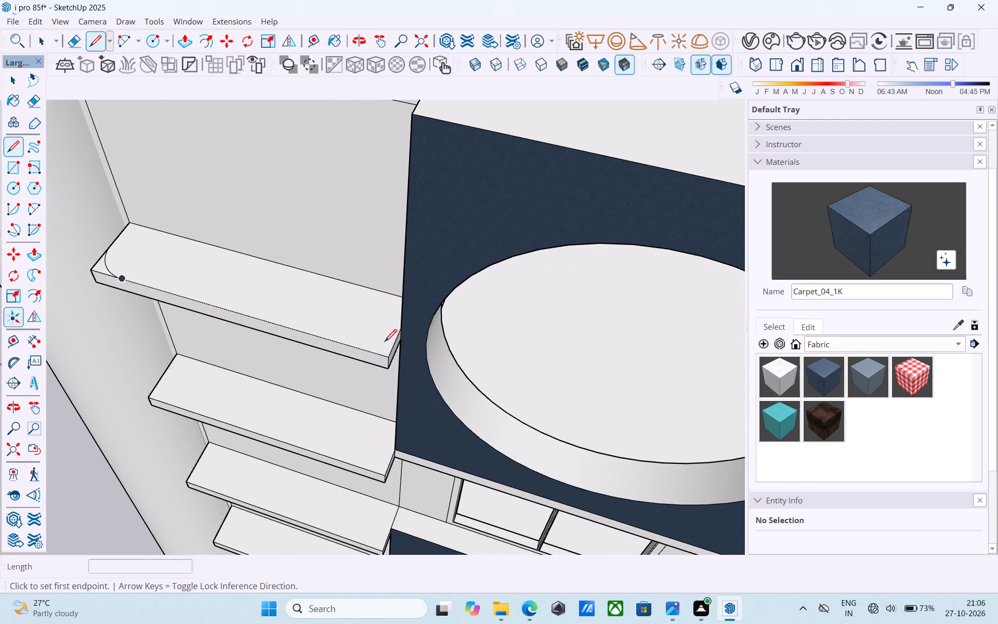
scroll(386, 342, up, 4)
click(391, 367)
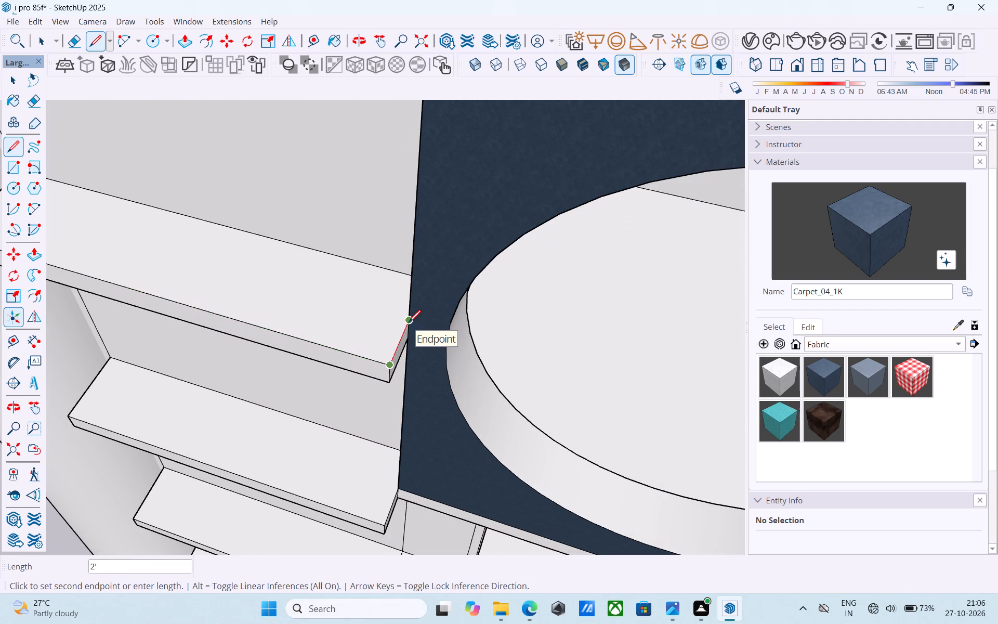
click(409, 323)
click(390, 369)
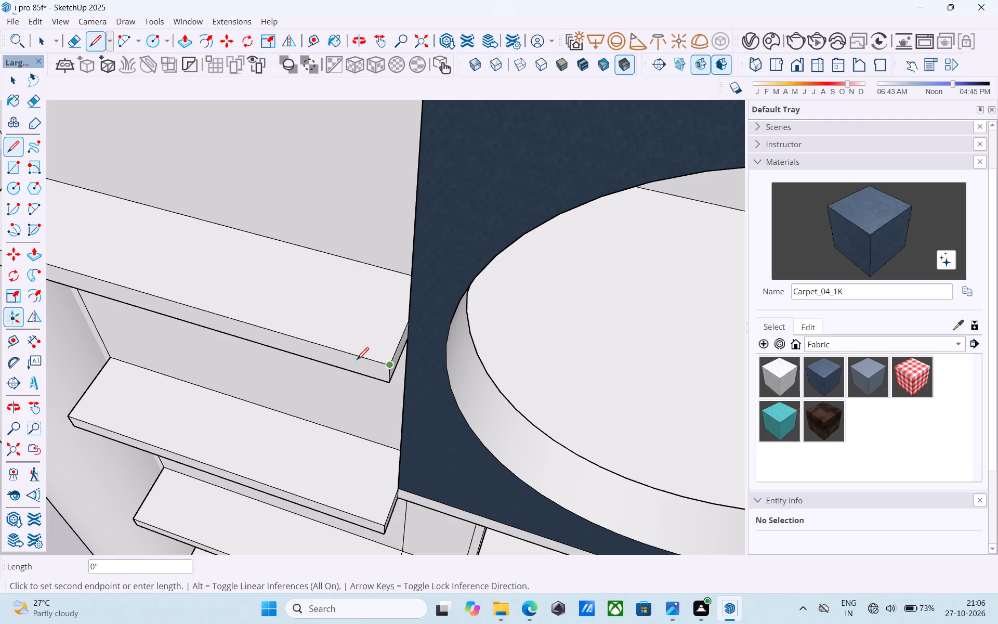
click(332, 349)
Draw a tangent arc across the top column-side slab's panel-side corner, joining the ends of the two 2' lines.
key(a)
click(333, 349)
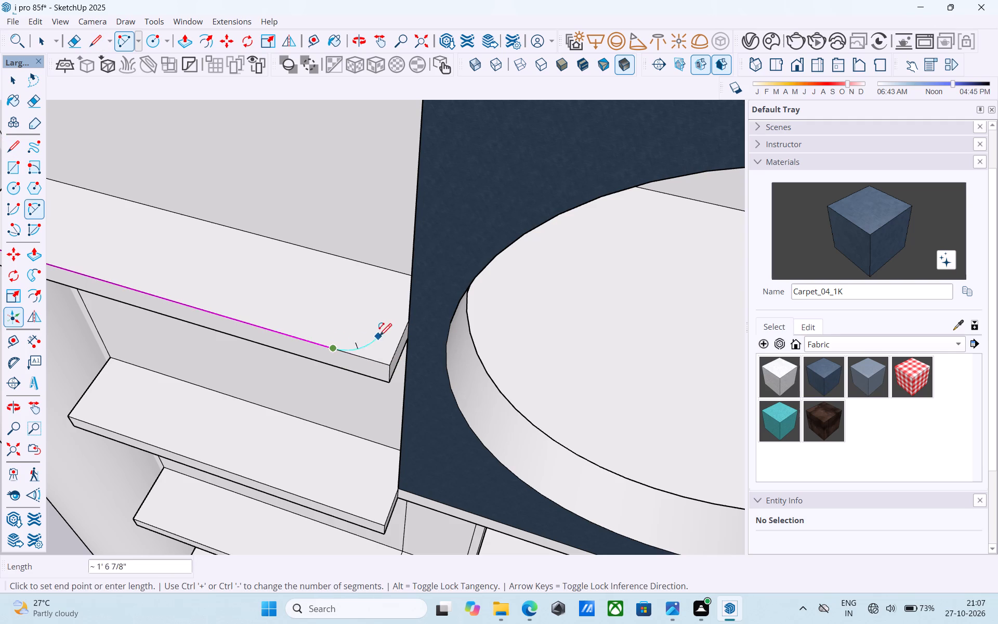
click(405, 326)
click(405, 326)
scroll(405, 326, down, 6)
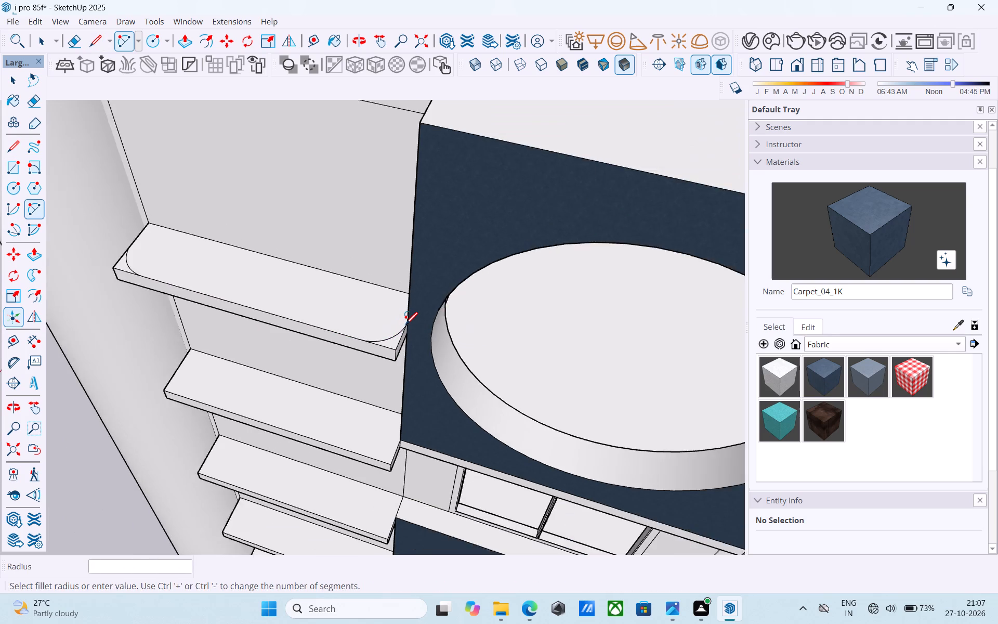
scroll(405, 326, down, 4)
key(space)
Select both corner arcs on the top column-side slab and copy them 13' down onto the second slab, using the lower outer corner as reference.
middle_drag(399, 330, 421, 336)
middle_drag(414, 340, 390, 297)
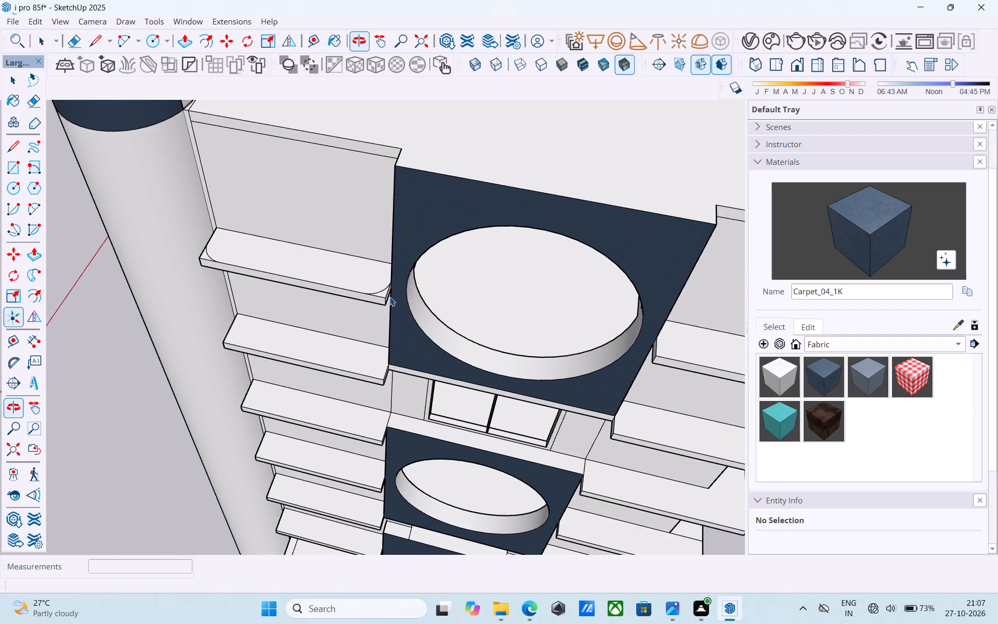
scroll(389, 297, up, 7)
click(370, 287)
shift+middle_drag(348, 289, 651, 295)
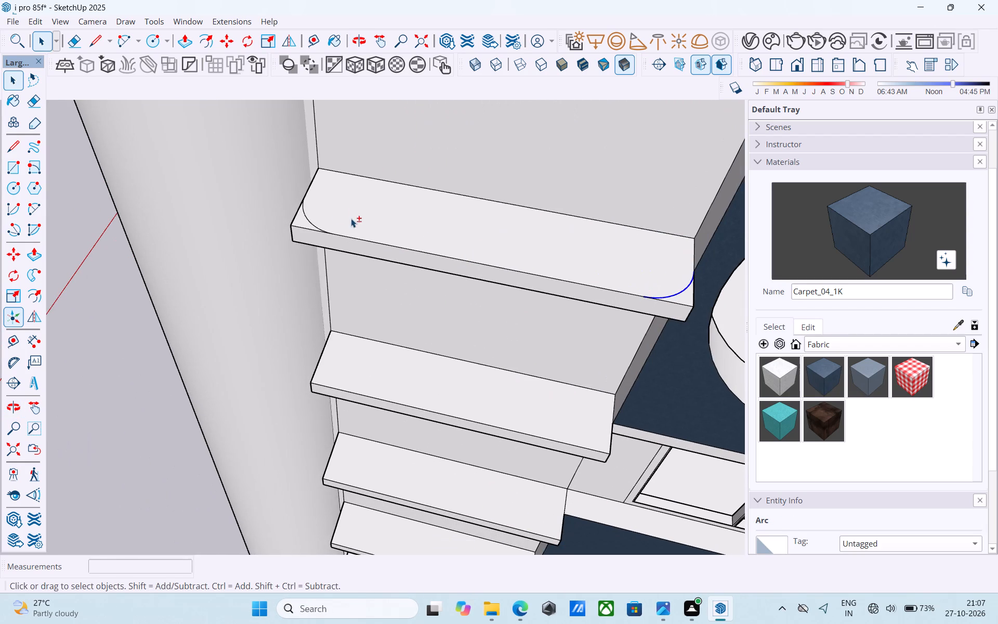
shift+click(308, 222)
shift+scroll(311, 238, down, 4)
shift+middle_drag(303, 238, 245, 204)
middle_drag(290, 189, 337, 184)
key(m)
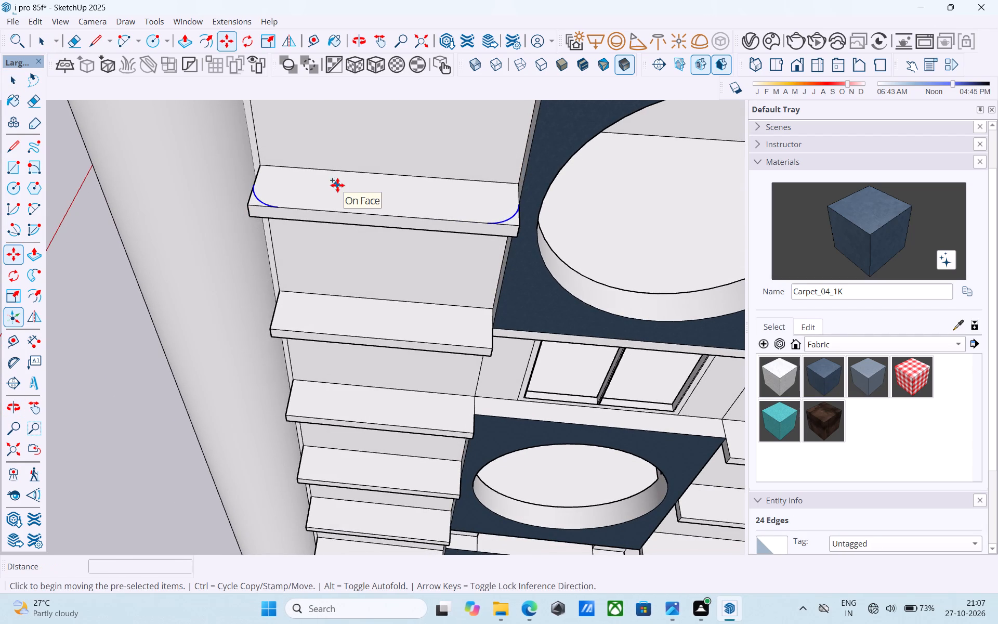
middle_drag(271, 220, 369, 184)
scroll(332, 207, up, 4)
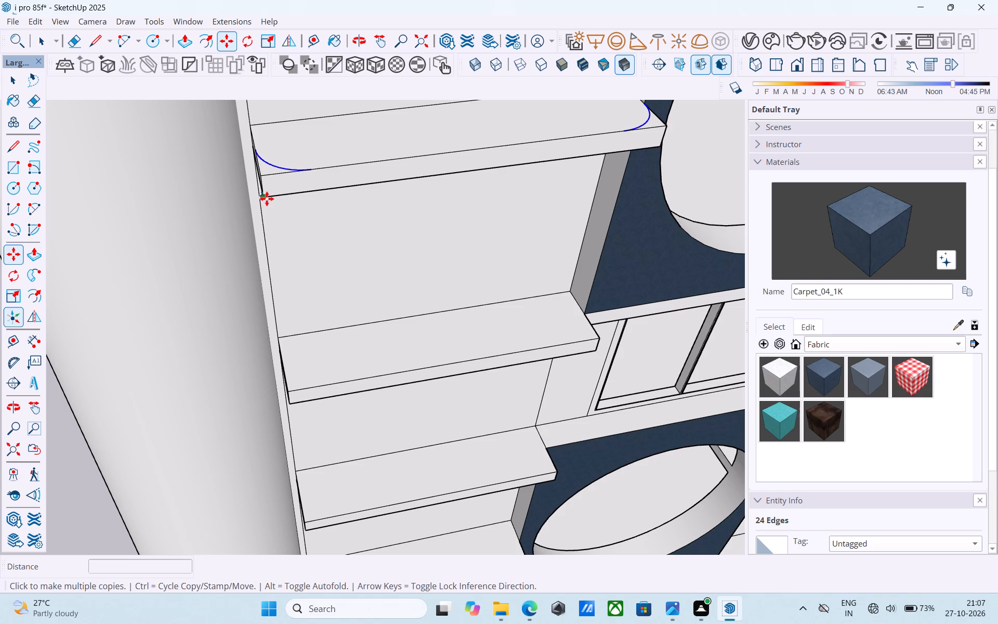
click(267, 199)
scroll(279, 316, down, 4)
scroll(287, 379, up, 8)
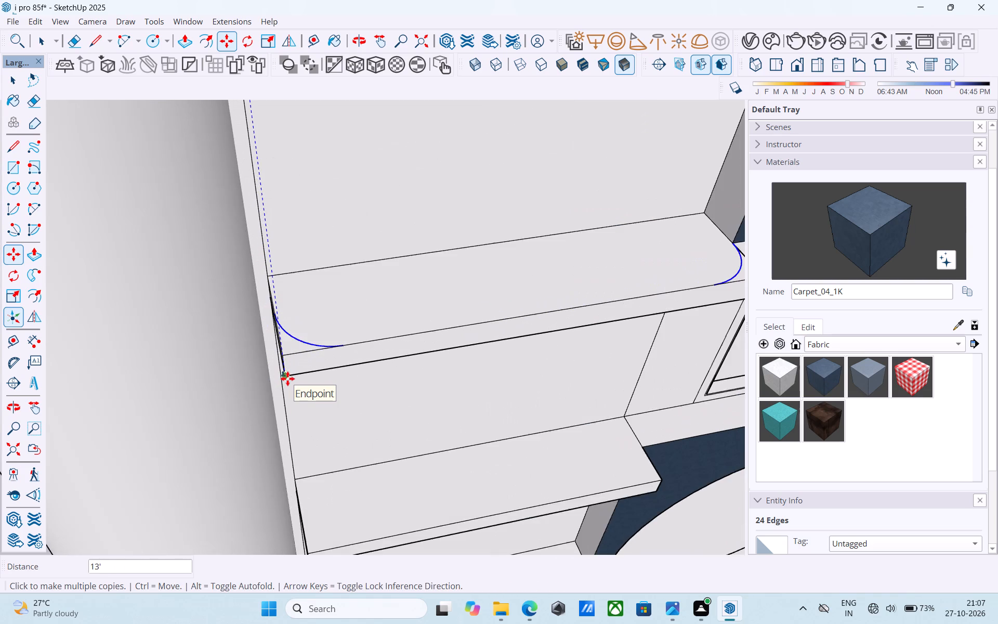
scroll(287, 379, up, 8)
click(282, 371)
Place copies of the two corner arcs on the third and fourth column-side slabs from the top, the fourth at 39' down.
scroll(307, 186, down, 2)
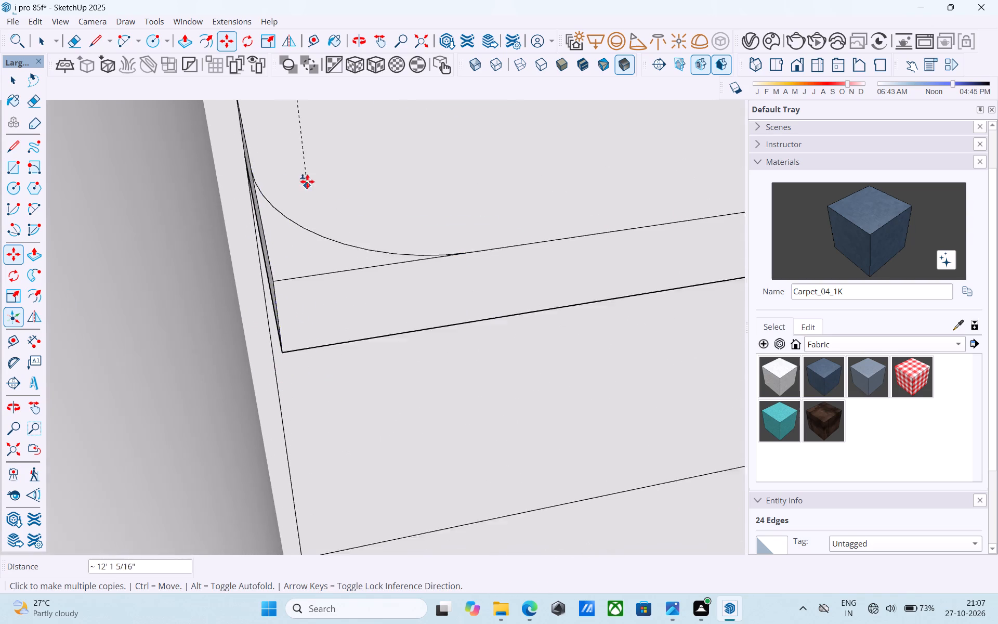
scroll(307, 181, down, 15)
scroll(338, 362, down, 4)
shift+middle_drag(338, 362, 328, 258)
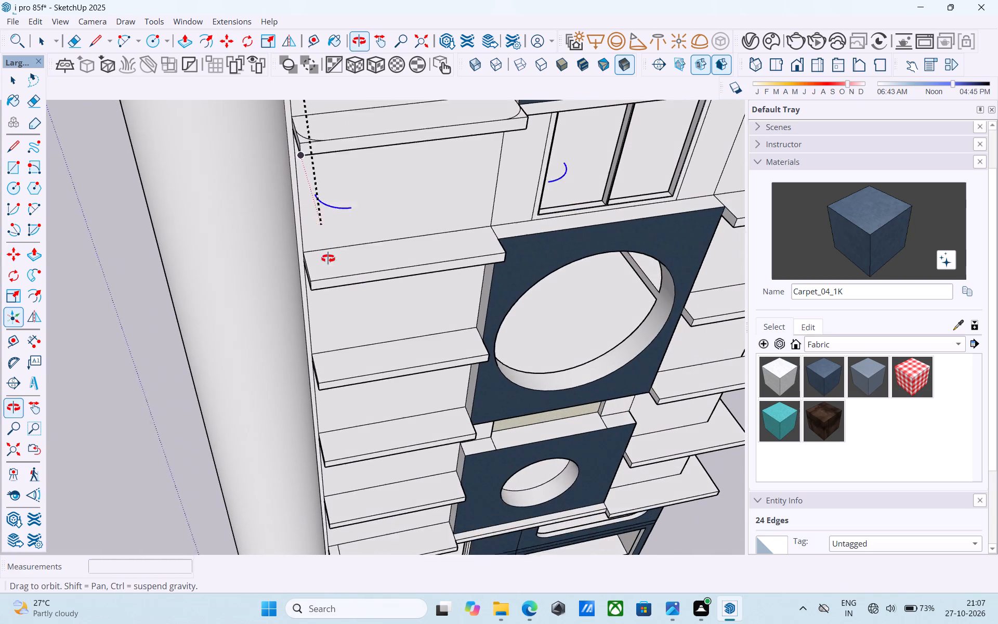
shift+middle_drag(328, 258, 326, 247)
scroll(305, 276, up, 9)
click(325, 240)
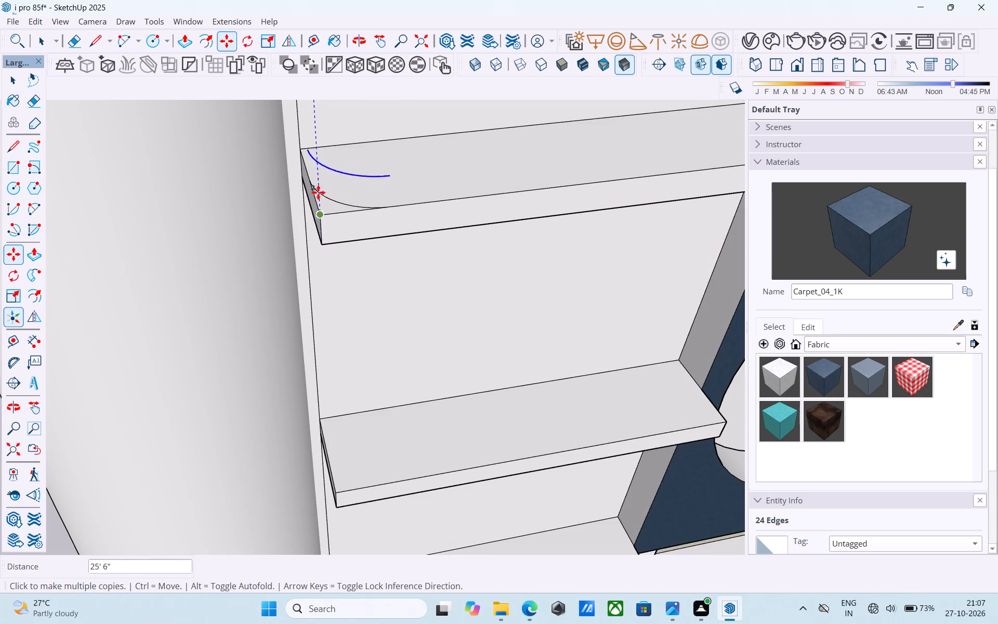
scroll(319, 178, down, 5)
scroll(335, 246, down, 2)
shift+middle_drag(356, 400, 337, 319)
scroll(320, 288, up, 10)
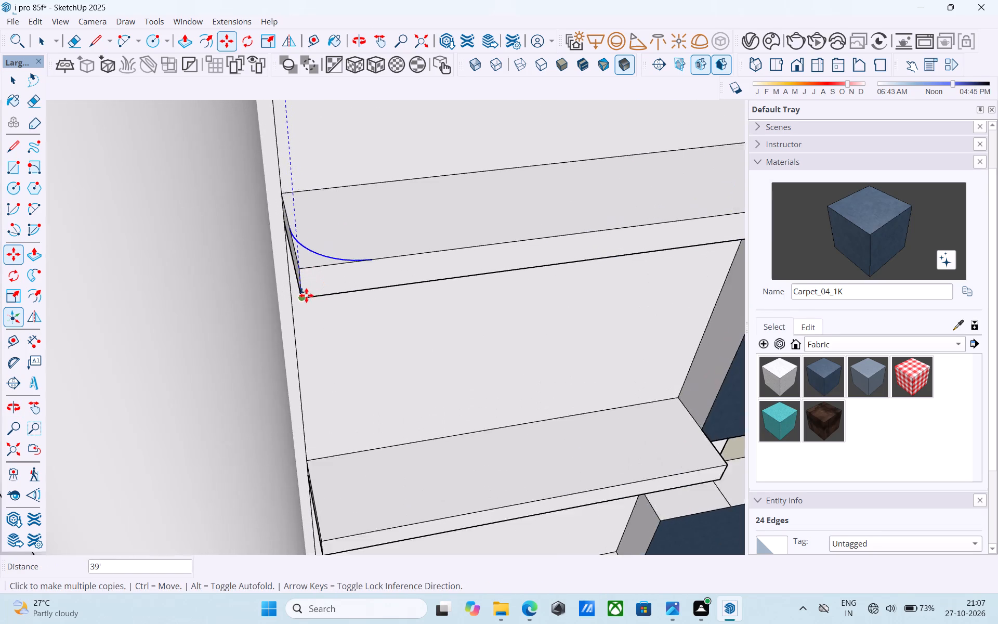
scroll(306, 295, up, 2)
click(305, 296)
Place copies of the two corner arcs on the fifth and sixth column-side slabs from the top, the fifth at 52' down.
scroll(280, 187, down, 9)
shift+middle_drag(323, 329, 298, 242)
scroll(283, 339, up, 8)
middle_drag(283, 338, 364, 322)
scroll(366, 323, up, 3)
click(367, 328)
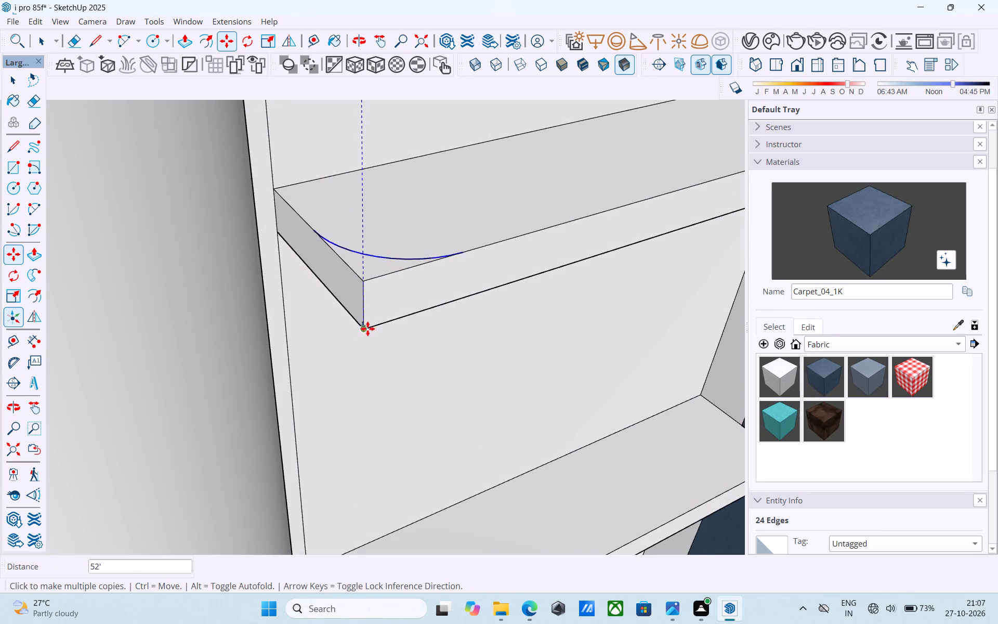
scroll(365, 342, down, 12)
scroll(312, 291, down, 4)
middle_drag(321, 417, 288, 370)
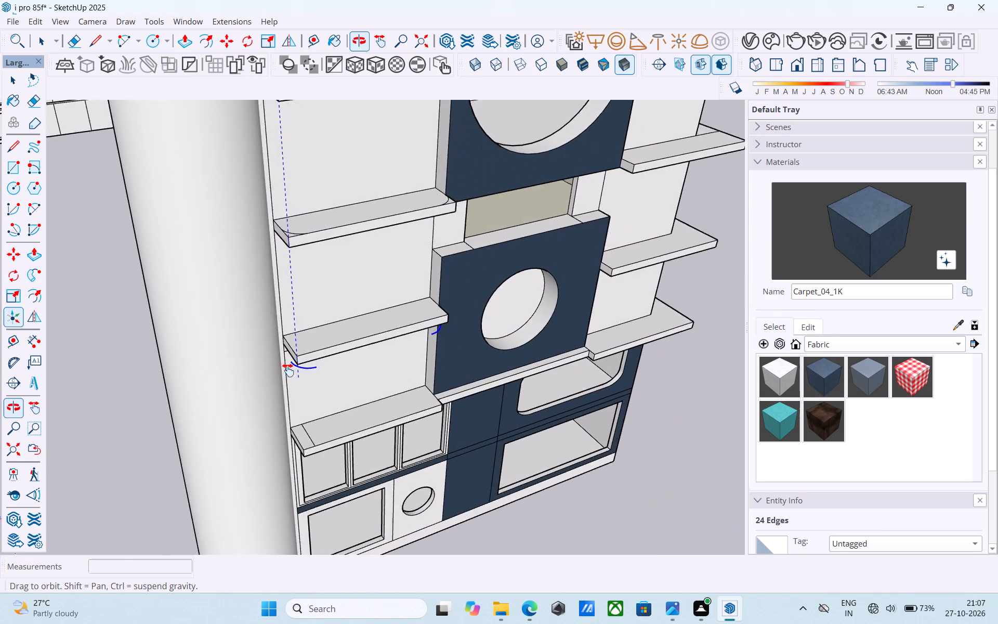
middle_drag(288, 370, 267, 343)
scroll(271, 340, up, 10)
click(268, 313)
scroll(268, 235, down, 7)
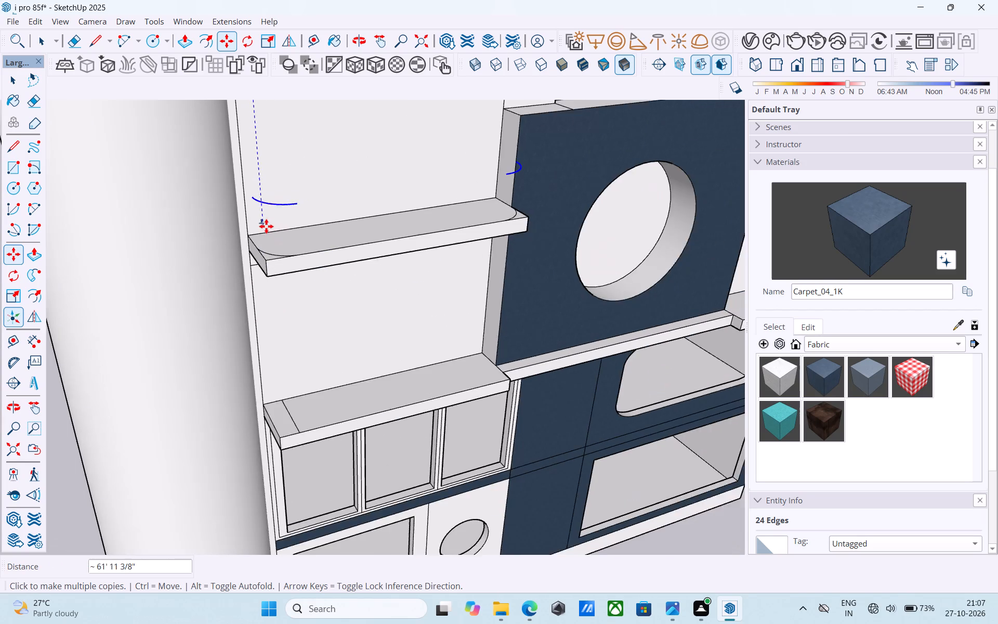
Place a copy of the two corner arcs on the seventh, lowest column-side slab, using its lower outer corner.
scroll(266, 226, down, 2)
scroll(267, 403, up, 11)
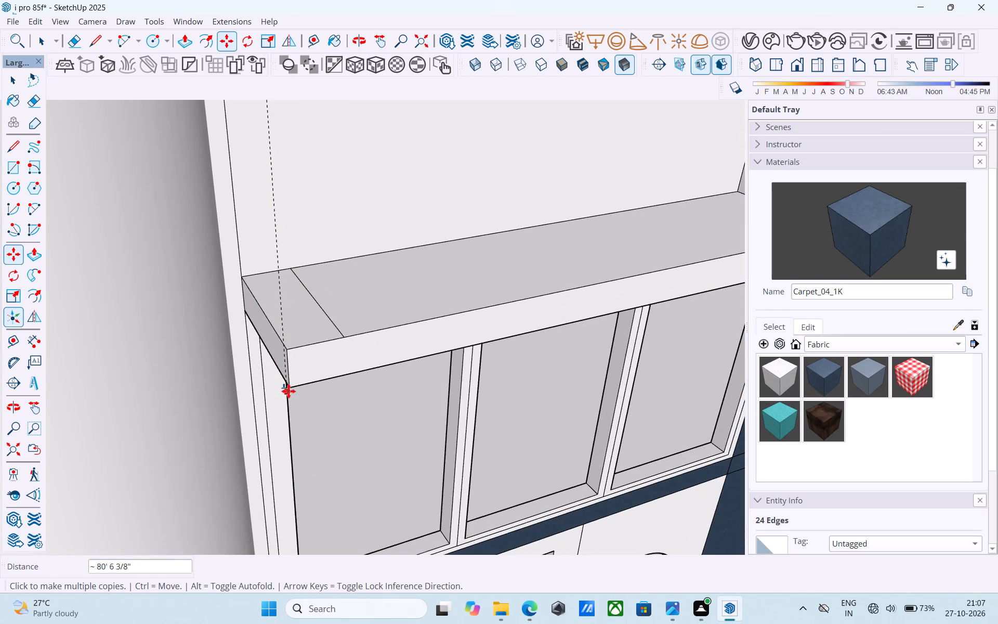
click(289, 390)
Place a copy of the two corner arcs on the top slab across the dark blue panel, about 40' 2 3/8" from the reference corner.
scroll(278, 340, down, 18)
scroll(291, 291, up, 1)
scroll(291, 291, down, 5)
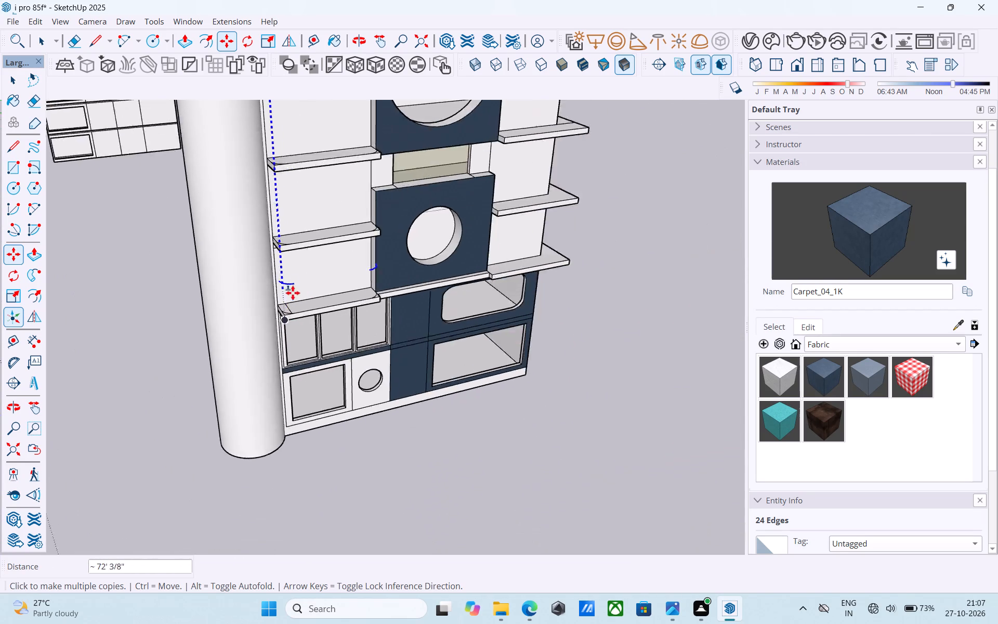
scroll(293, 293, down, 2)
shift+middle_drag(293, 294, 284, 404)
scroll(293, 376, down, 5)
middle_drag(391, 325, 154, 415)
middle_drag(399, 309, 299, 369)
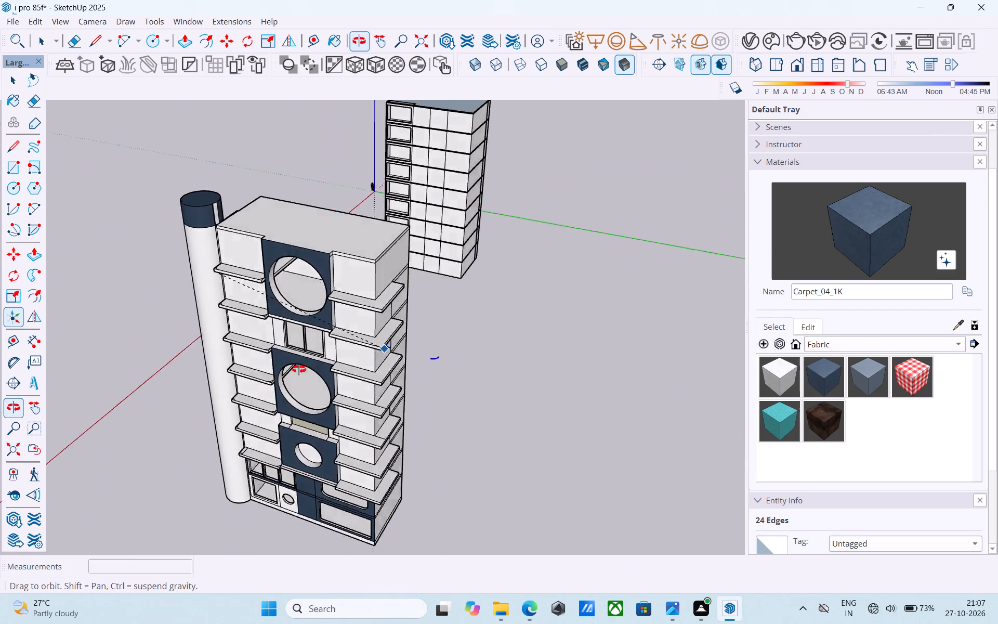
middle_drag(299, 369, 237, 365)
scroll(336, 300, up, 4)
scroll(280, 310, up, 4)
shift+middle_drag(327, 301, 330, 341)
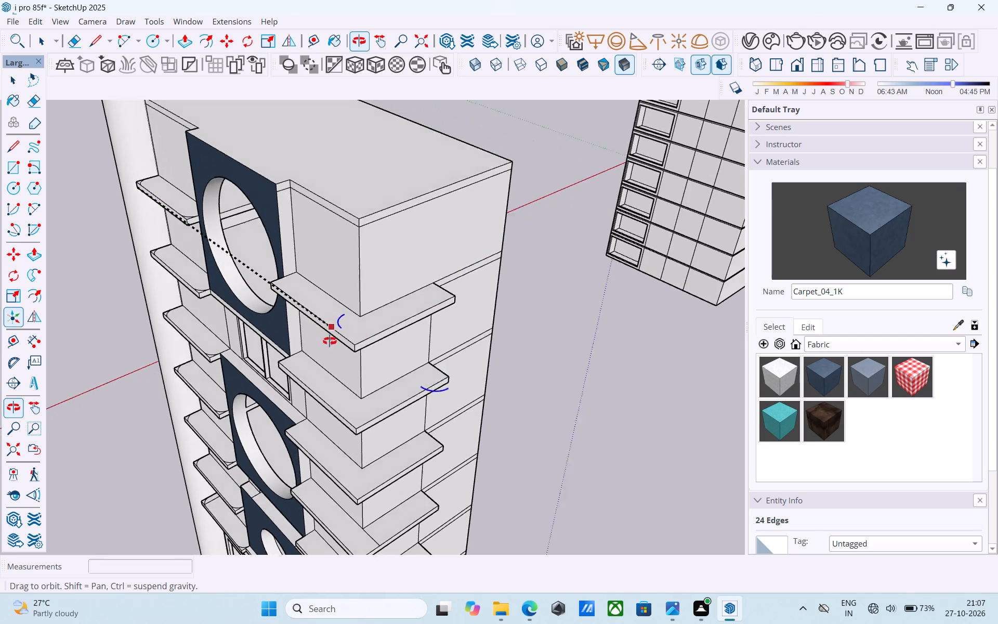
shift+middle_drag(330, 341, 397, 388)
scroll(361, 369, up, 4)
shift+middle_drag(360, 367, 509, 345)
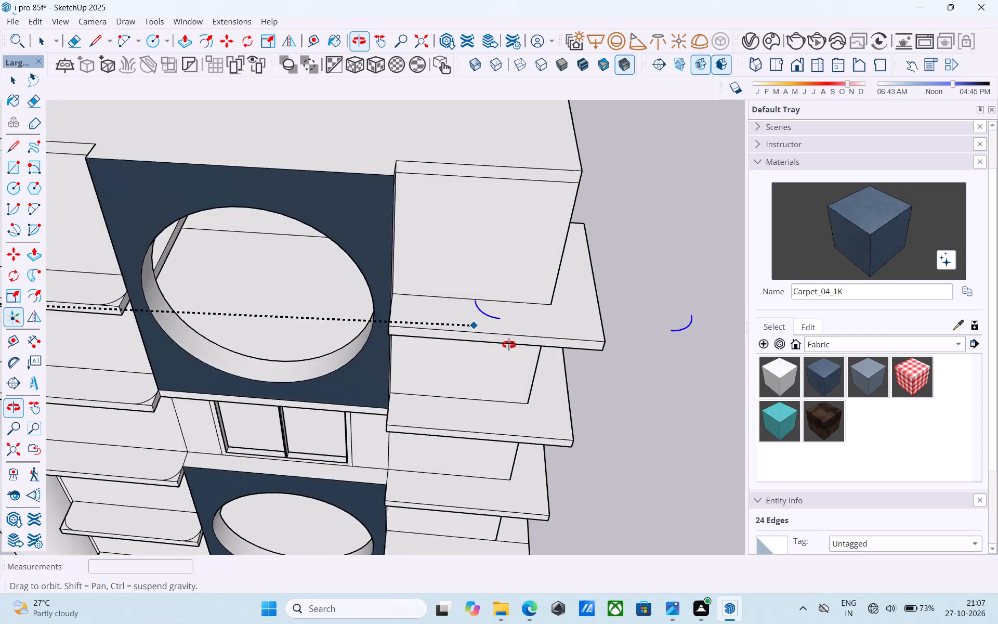
shift+middle_drag(509, 345, 569, 357)
scroll(443, 341, up, 1)
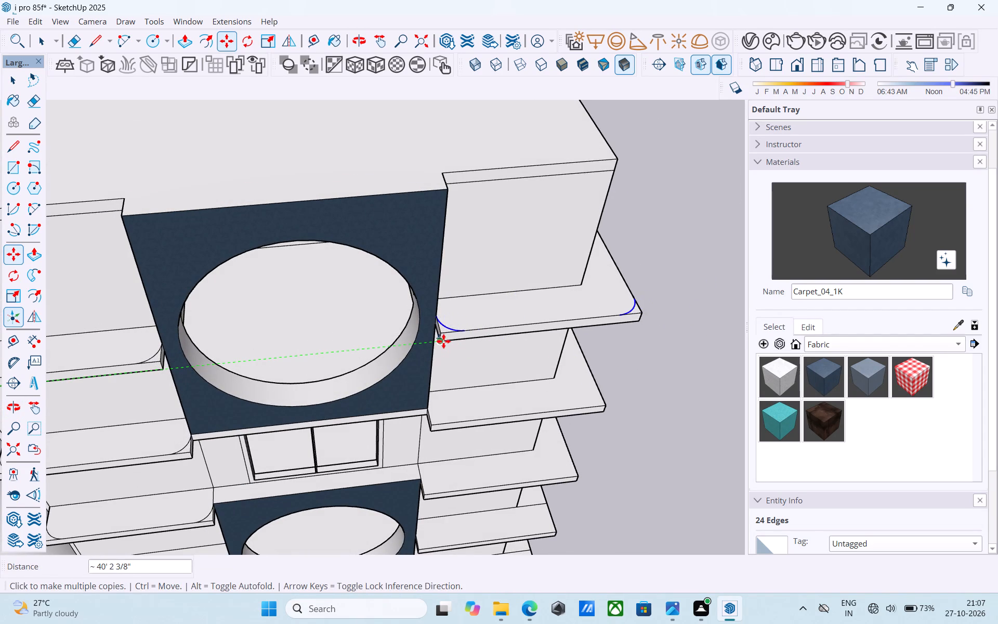
scroll(443, 341, up, 7)
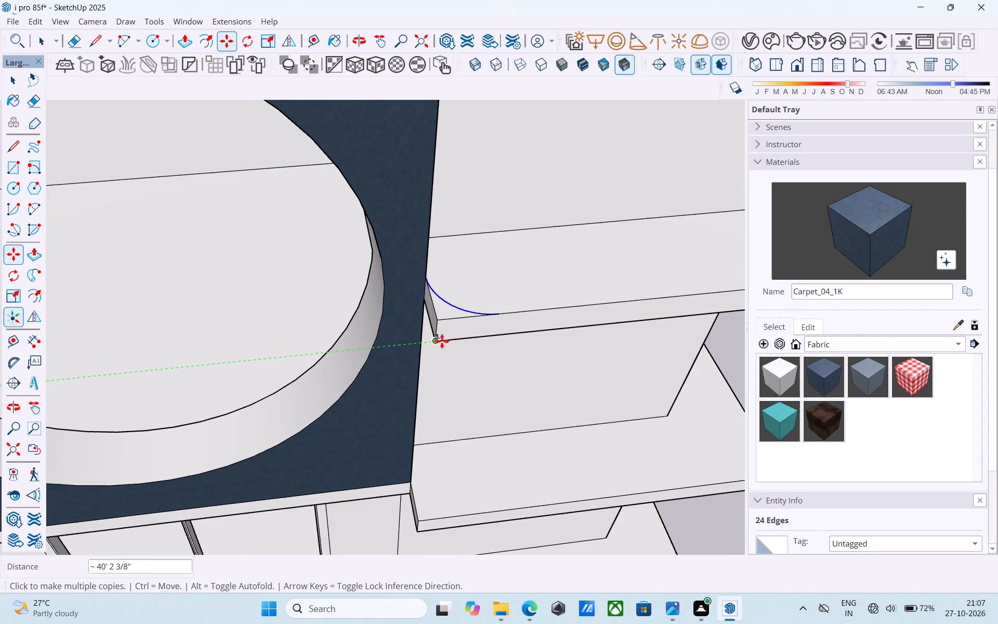
scroll(442, 341, up, 3)
scroll(435, 341, down, 8)
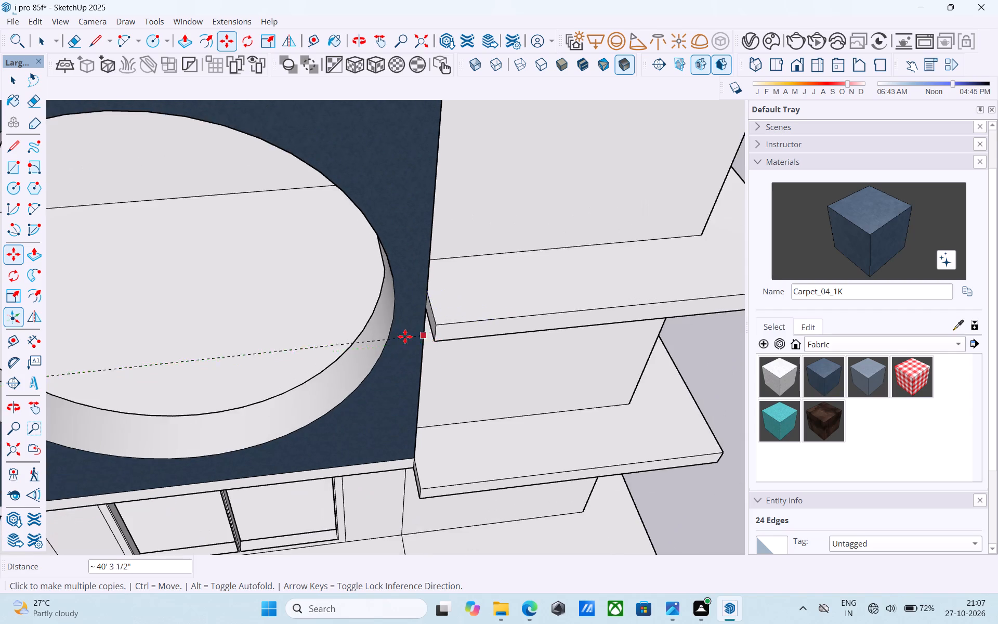
scroll(405, 336, down, 11)
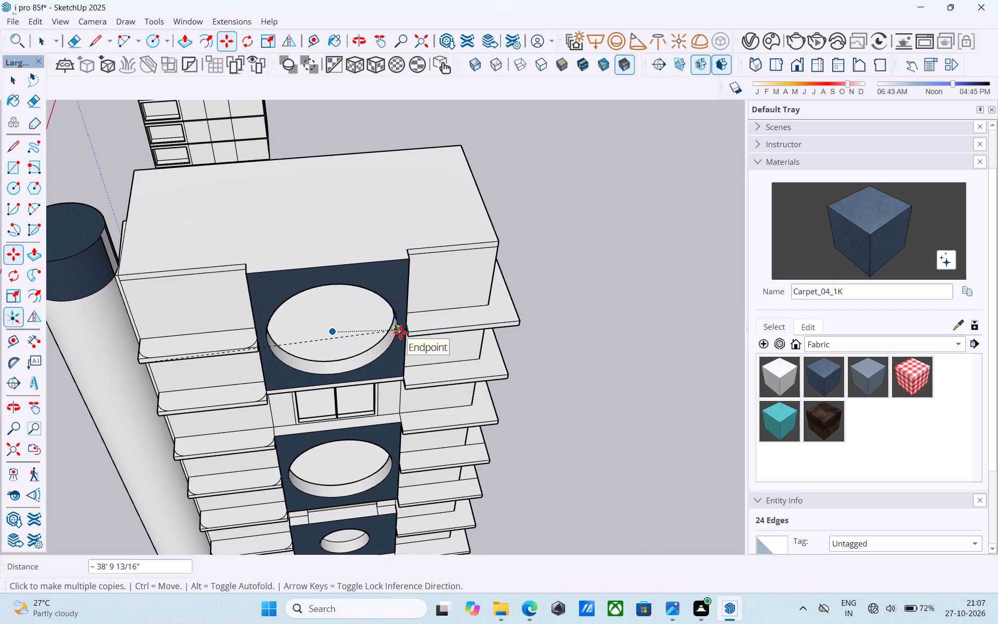
scroll(415, 334, up, 17)
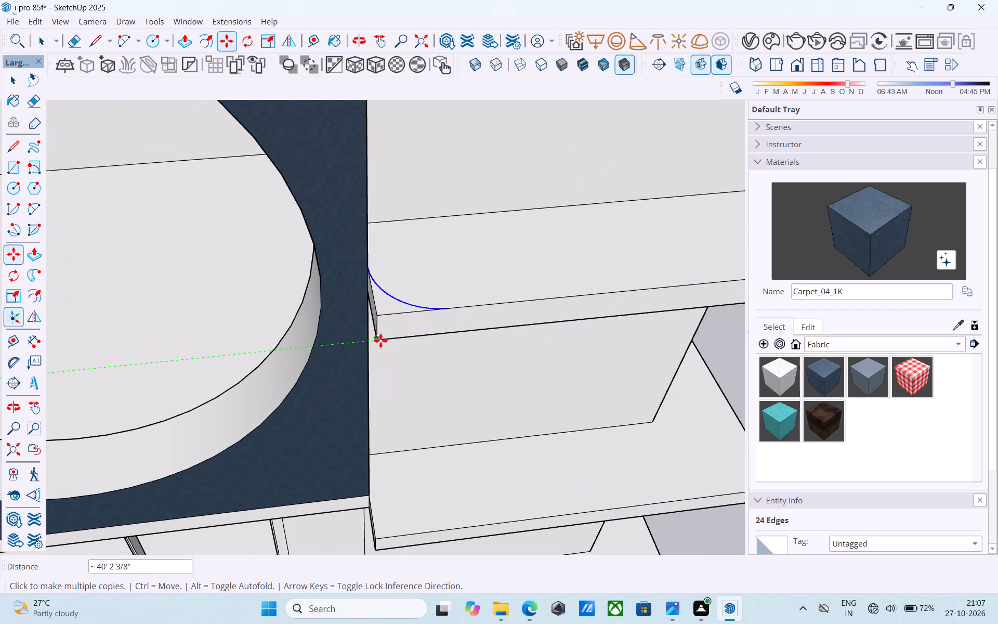
click(379, 341)
Place copies of the two corner arcs on the second and third slabs from the top on the side away from the column.
scroll(359, 207, up, 1)
scroll(355, 192, down, 16)
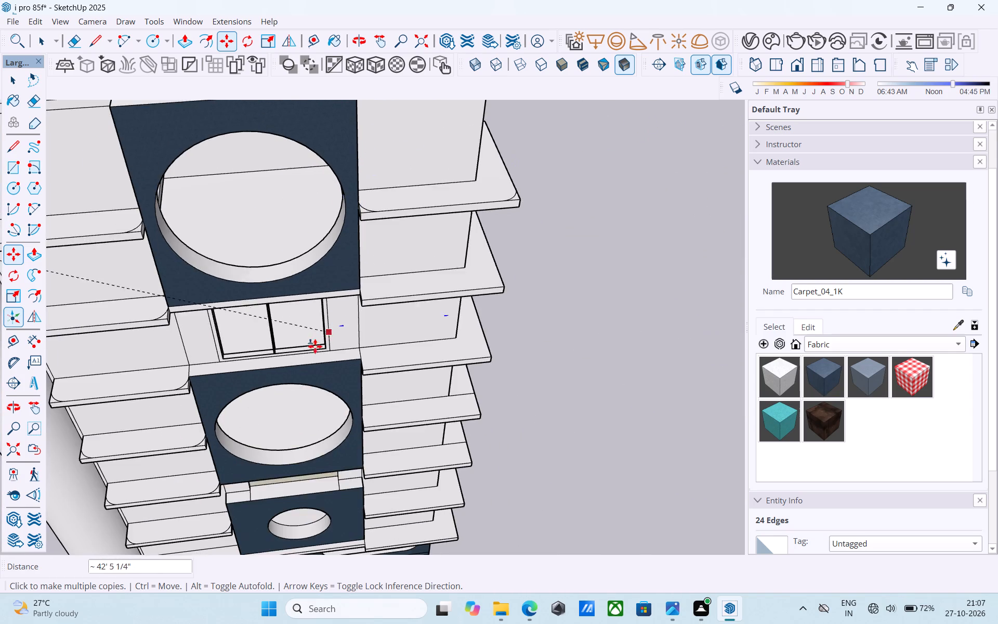
scroll(316, 346, up, 11)
click(404, 259)
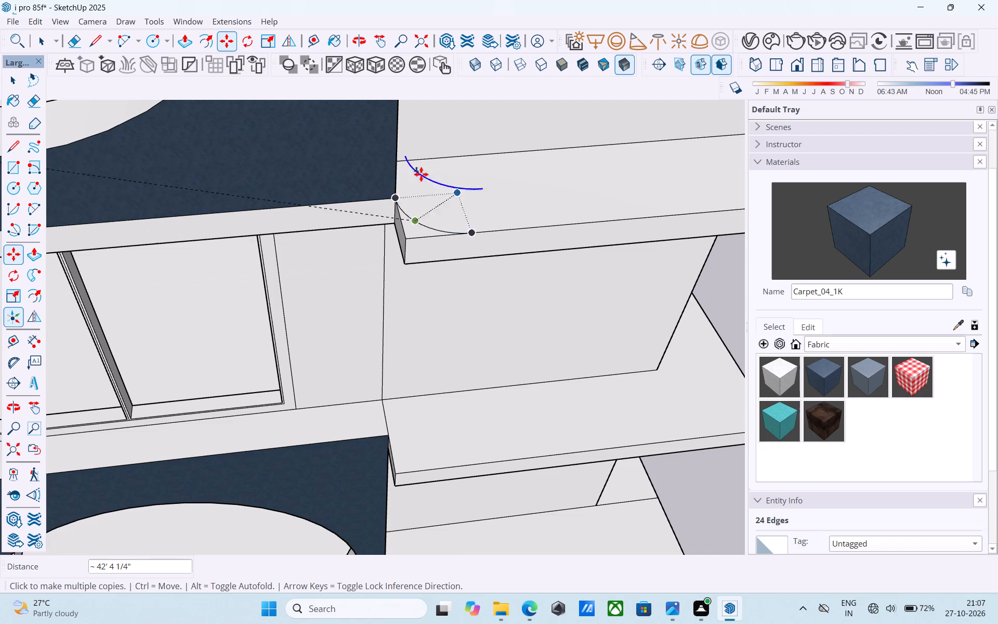
scroll(416, 150, down, 13)
middle_drag(389, 257, 393, 216)
scroll(407, 222, up, 3)
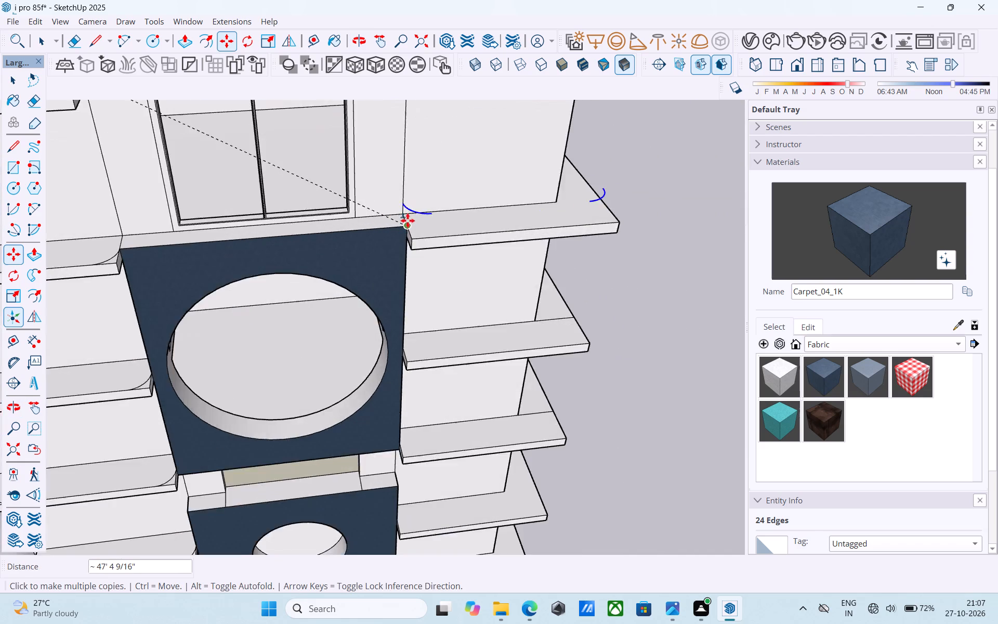
scroll(408, 220, up, 8)
click(417, 281)
Place copies of the two corner arcs on the fourth and fifth slabs from the top on the side away from the column.
scroll(418, 122, down, 4)
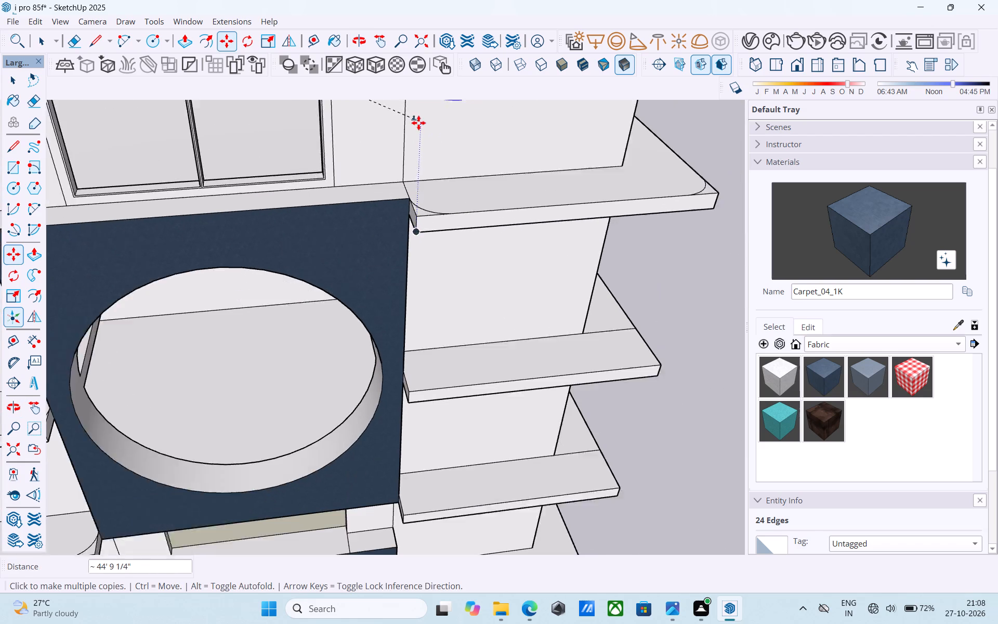
scroll(418, 123, down, 6)
shift+middle_drag(431, 280, 425, 290)
scroll(424, 314, up, 3)
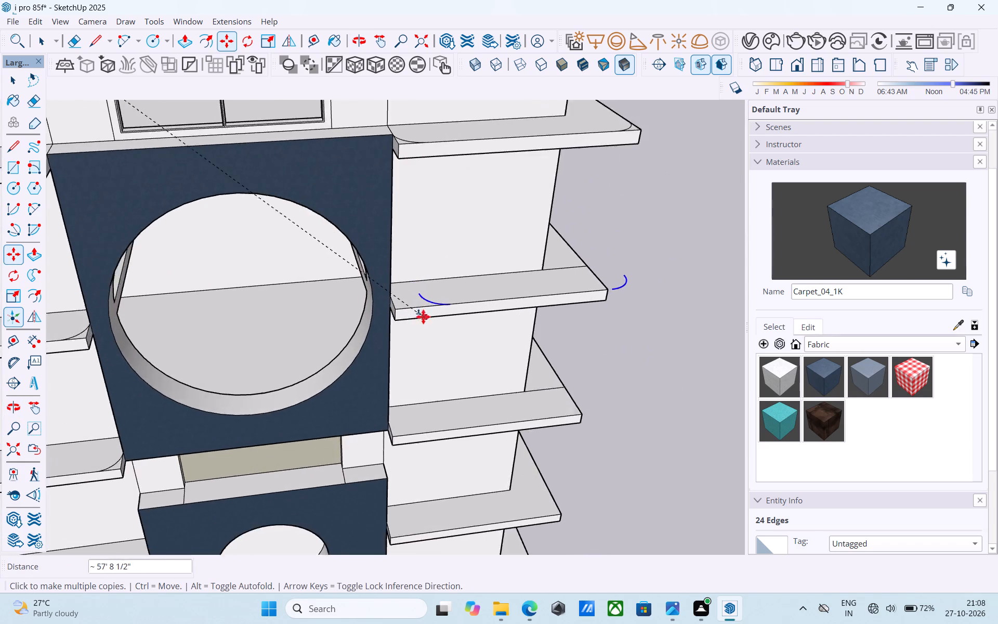
scroll(423, 317, up, 8)
click(362, 318)
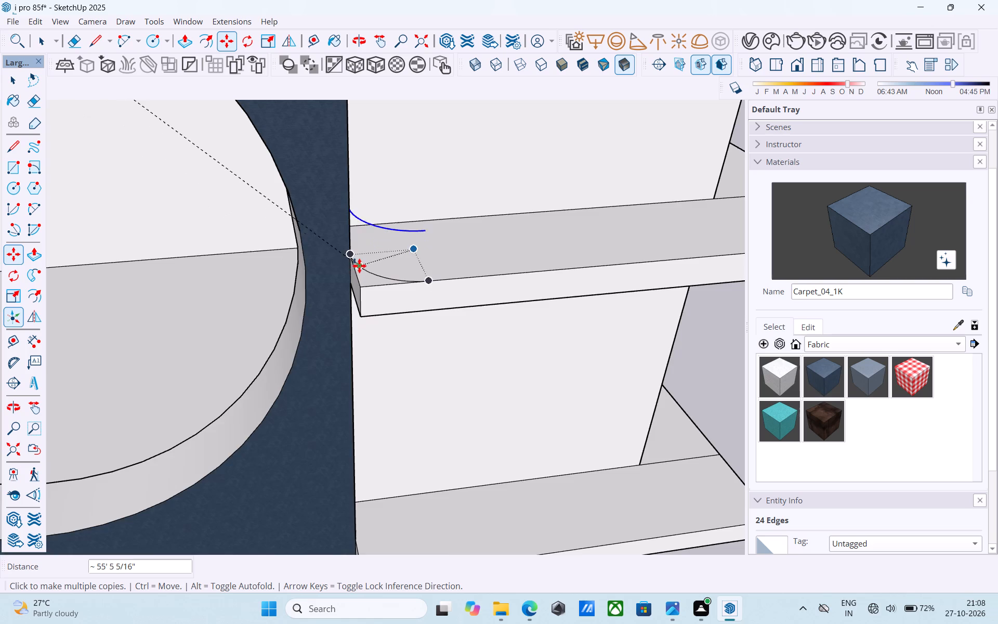
scroll(359, 266, down, 13)
shift+middle_drag(367, 357, 383, 315)
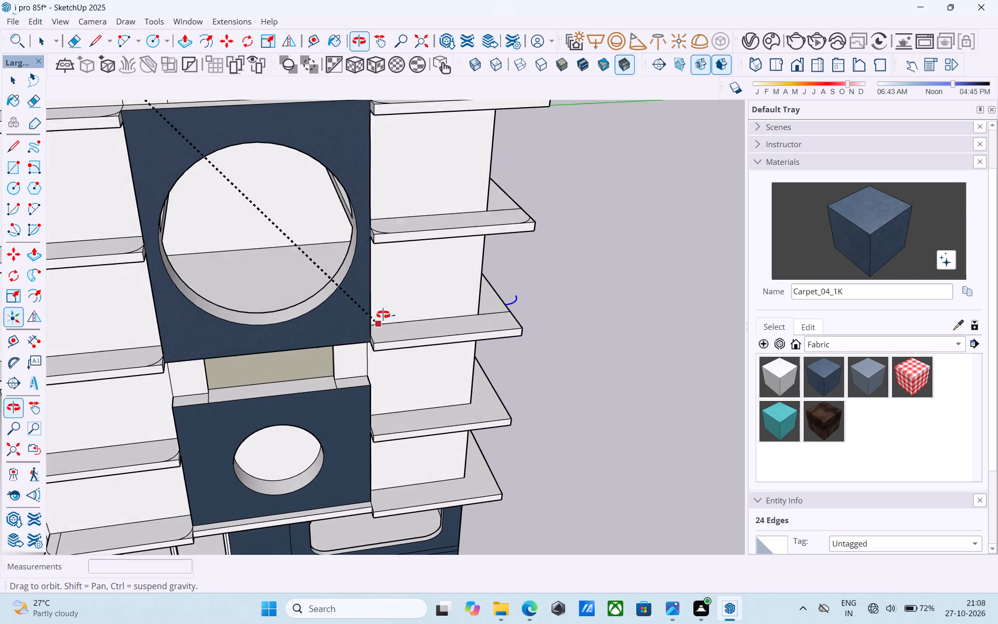
shift+middle_drag(383, 315, 385, 308)
scroll(383, 354, up, 8)
click(364, 340)
Place copies of the two corner arcs on the sixth and seventh slabs from the top on the side away from the column.
scroll(360, 264, down, 2)
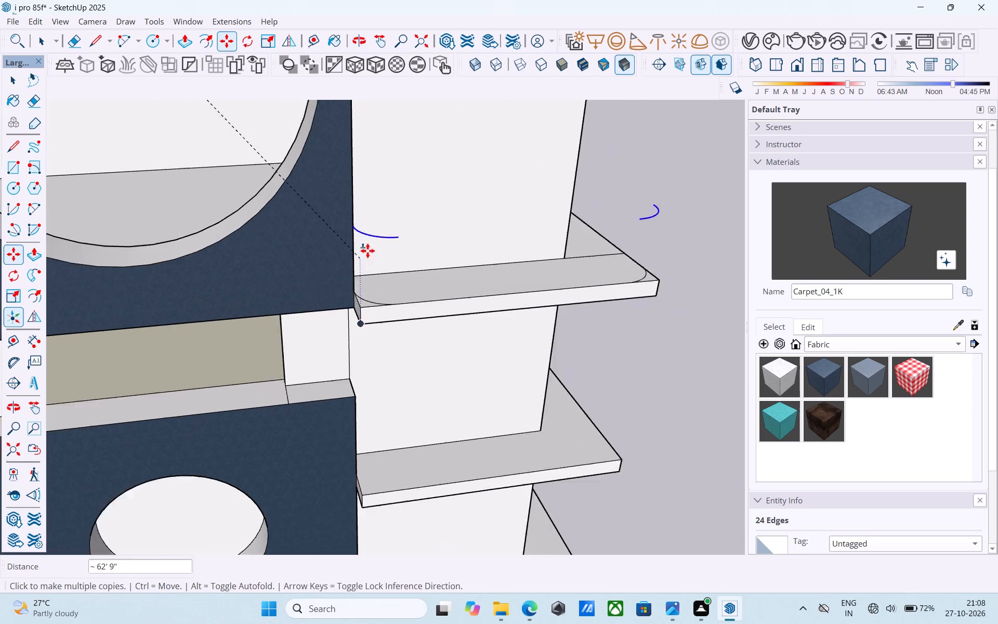
scroll(367, 251, down, 8)
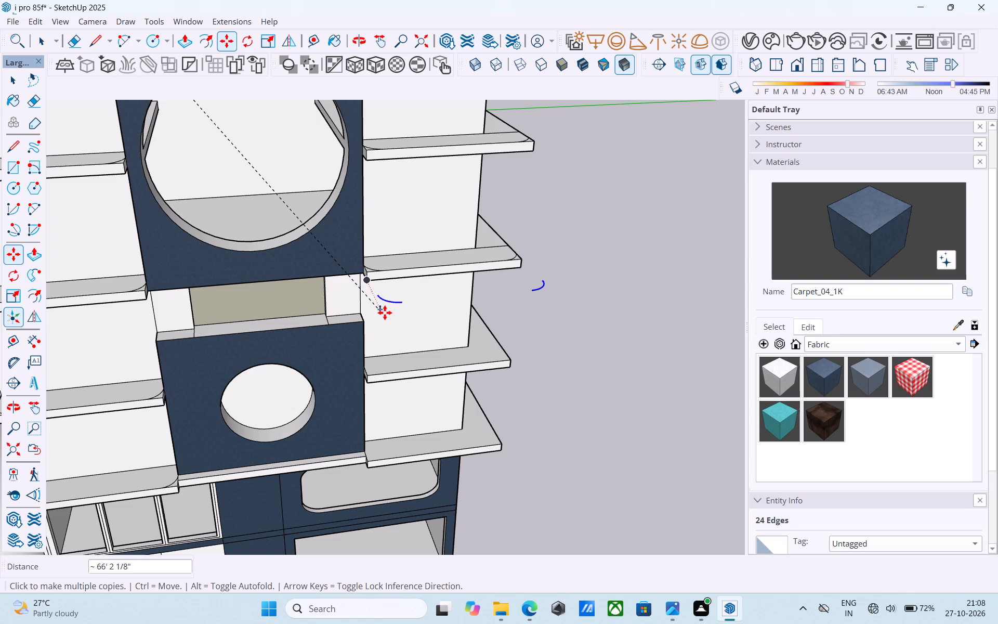
scroll(385, 313, down, 16)
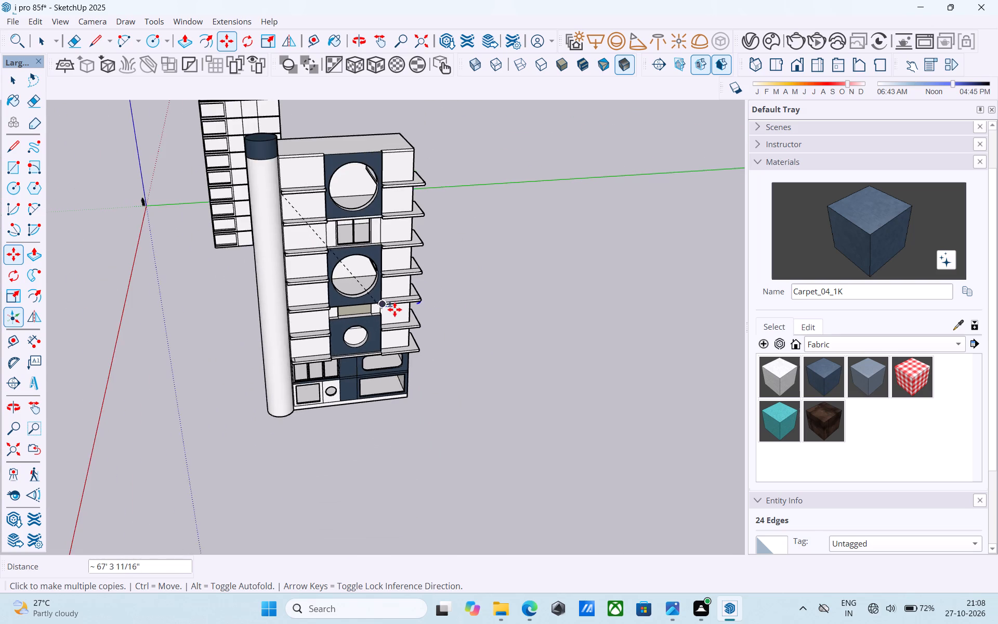
scroll(395, 309, down, 1)
middle_drag(393, 317, 351, 382)
scroll(380, 266, up, 17)
scroll(253, 219, down, 2)
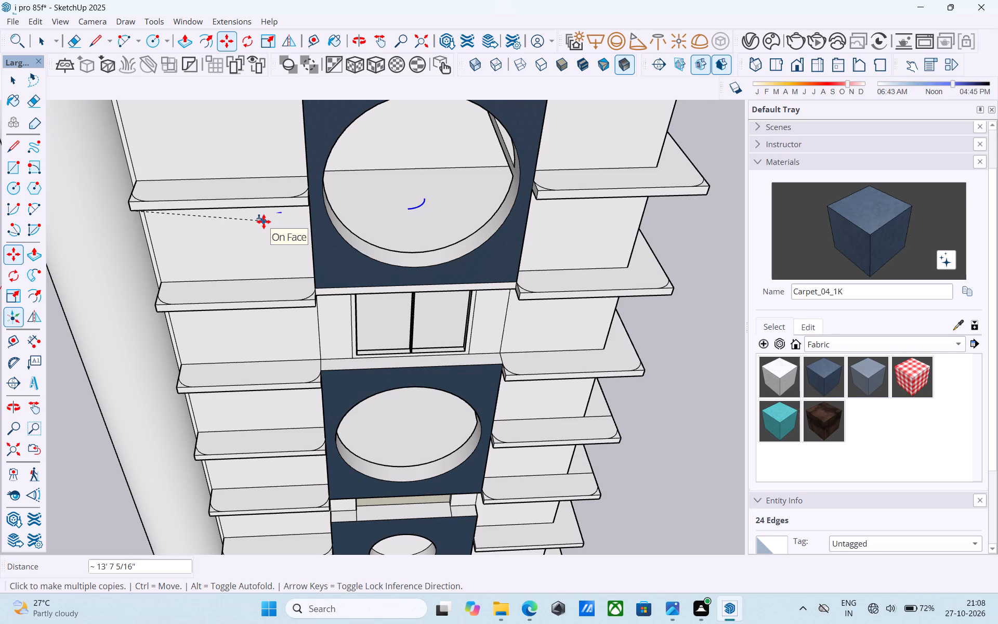
scroll(300, 226, down, 6)
middle_drag(383, 269, 395, 215)
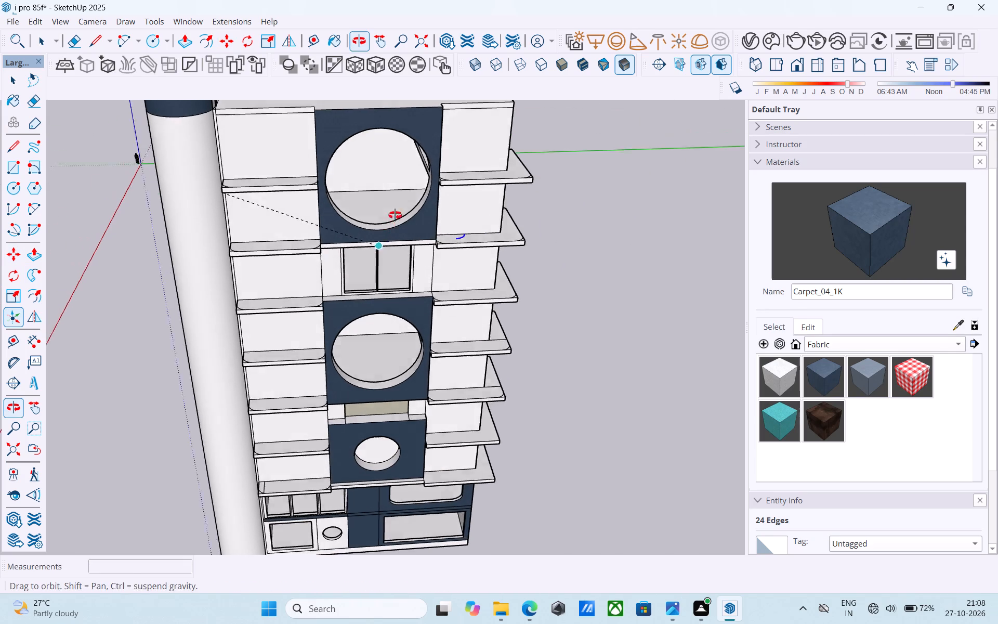
middle_drag(395, 215, 396, 215)
scroll(454, 415, up, 4)
scroll(451, 420, down, 2)
shift+middle_drag(451, 420, 453, 222)
scroll(445, 249, up, 4)
middle_drag(439, 241, 438, 349)
scroll(414, 353, up, 14)
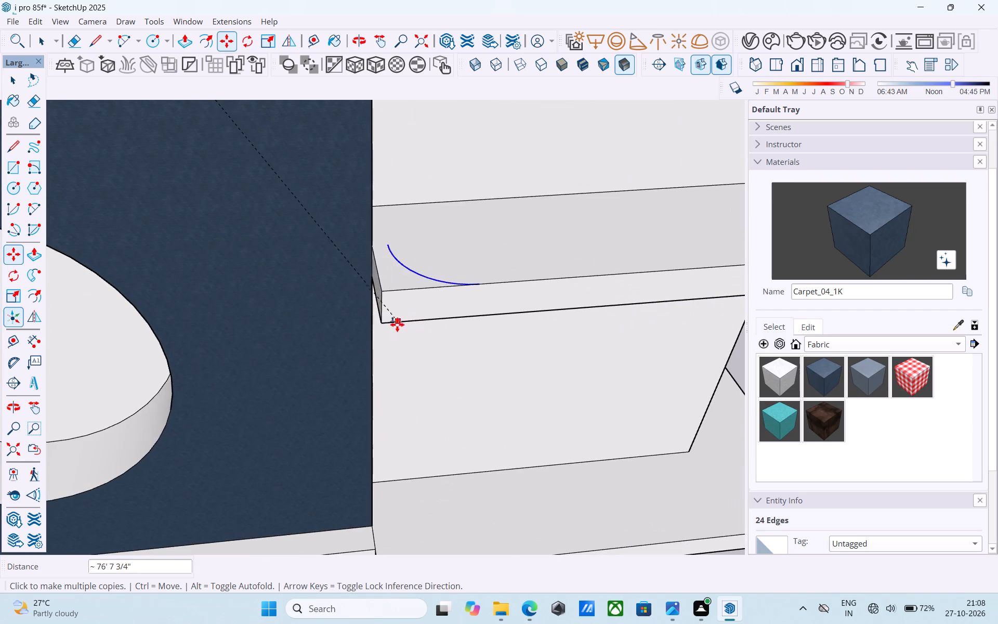
click(379, 322)
scroll(387, 216, down, 12)
shift+middle_drag(385, 322, 430, 231)
scroll(431, 230, up, 7)
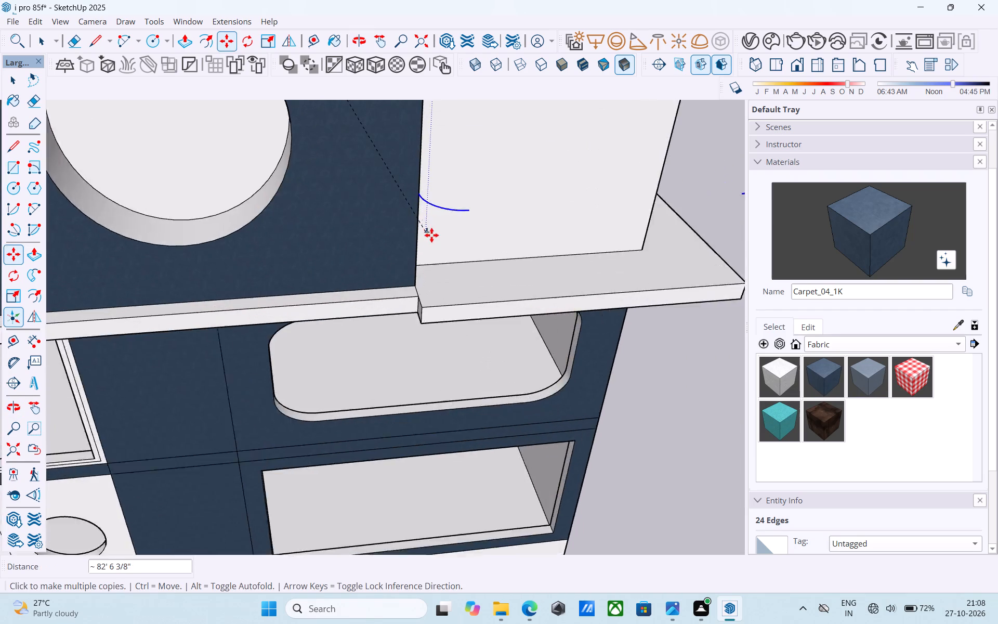
scroll(431, 235, up, 2)
scroll(422, 365, up, 4)
click(416, 376)
Draw two 2' lines along the edges from the rear outer corner of the top slab on the side away from the column.
scroll(418, 344, down, 3)
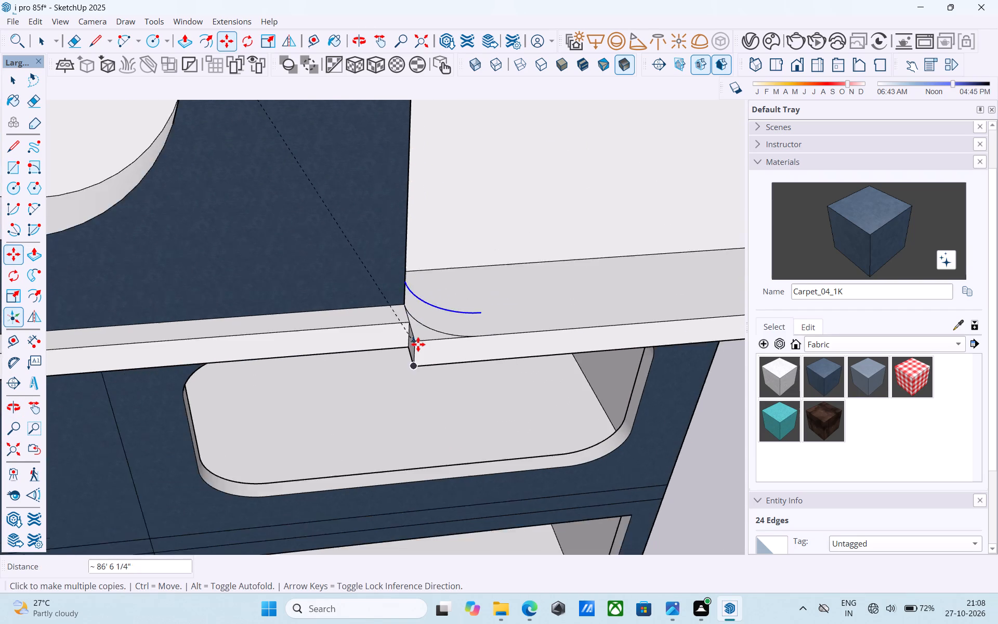
scroll(418, 344, down, 20)
scroll(468, 302, down, 4)
middle_drag(472, 301, 322, 362)
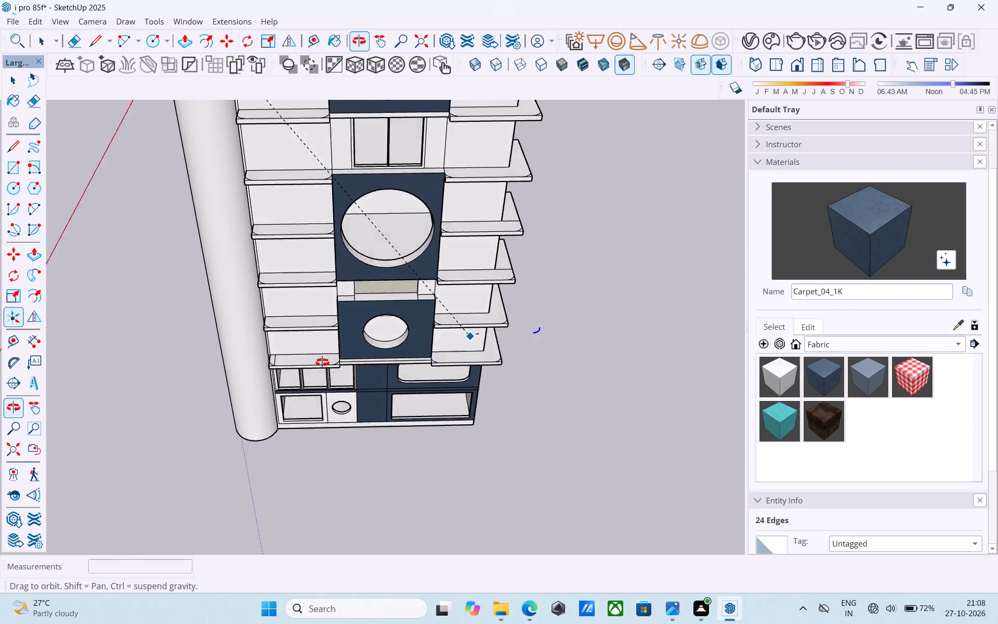
middle_drag(322, 362, 228, 359)
middle_drag(543, 254, 290, 312)
middle_drag(428, 241, 503, 334)
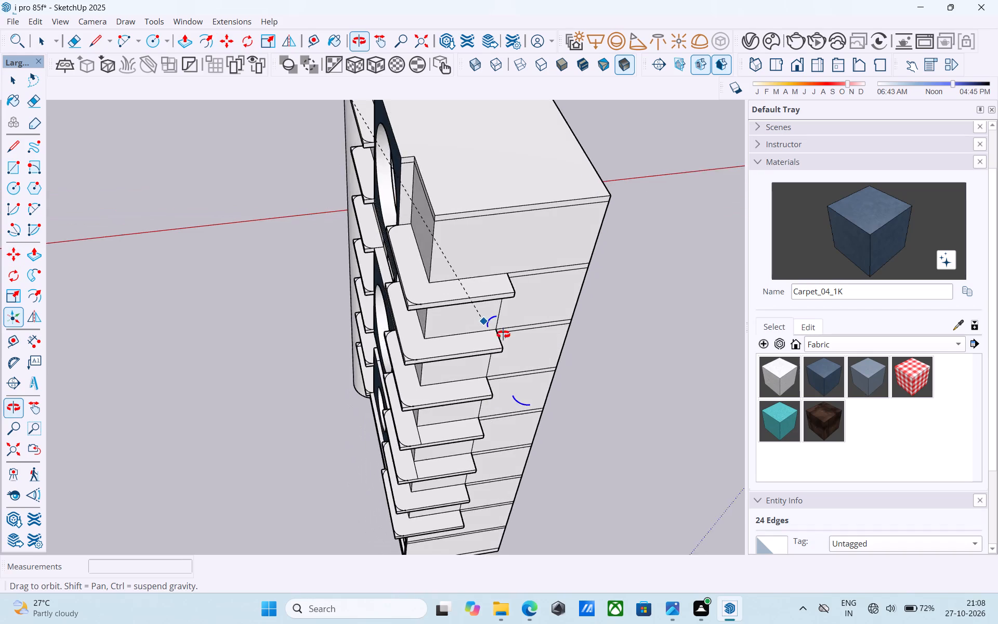
middle_drag(503, 334, 402, 373)
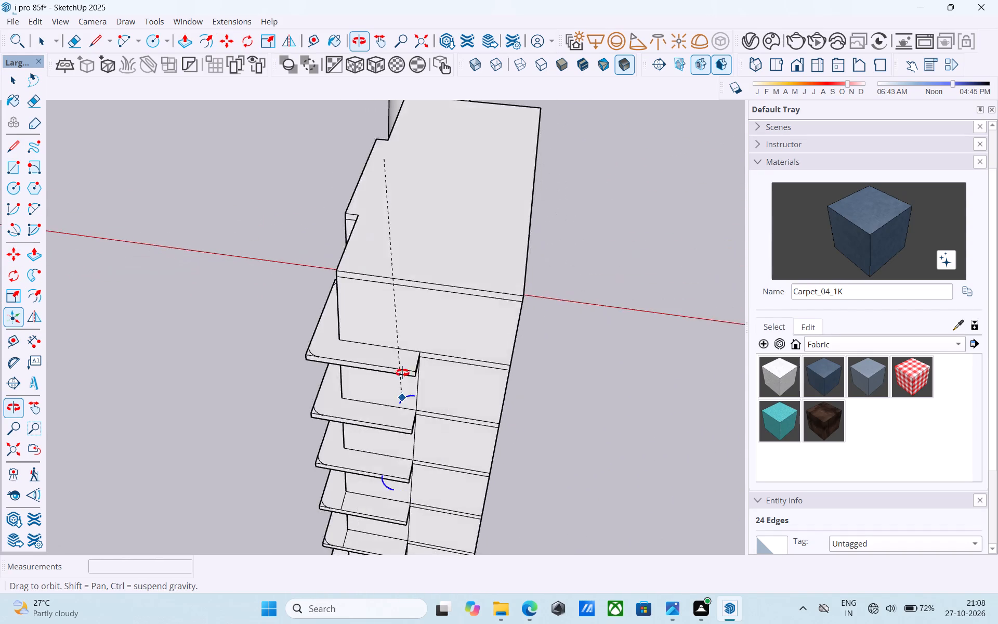
middle_drag(402, 373, 399, 373)
scroll(399, 373, up, 12)
key(space)
middle_drag(378, 363, 332, 363)
key(l)
scroll(338, 361, up, 4)
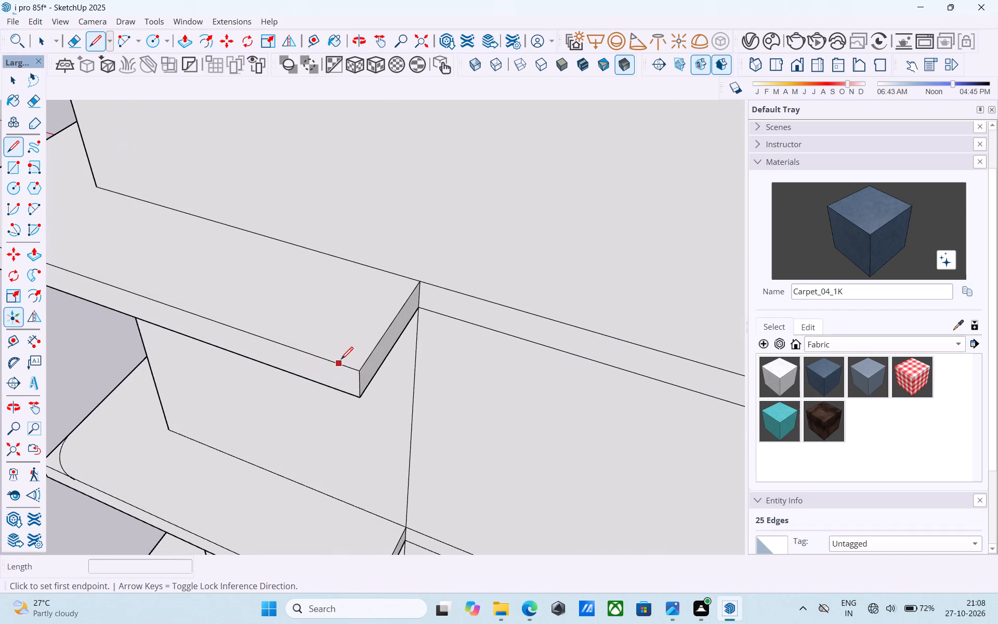
click(360, 371)
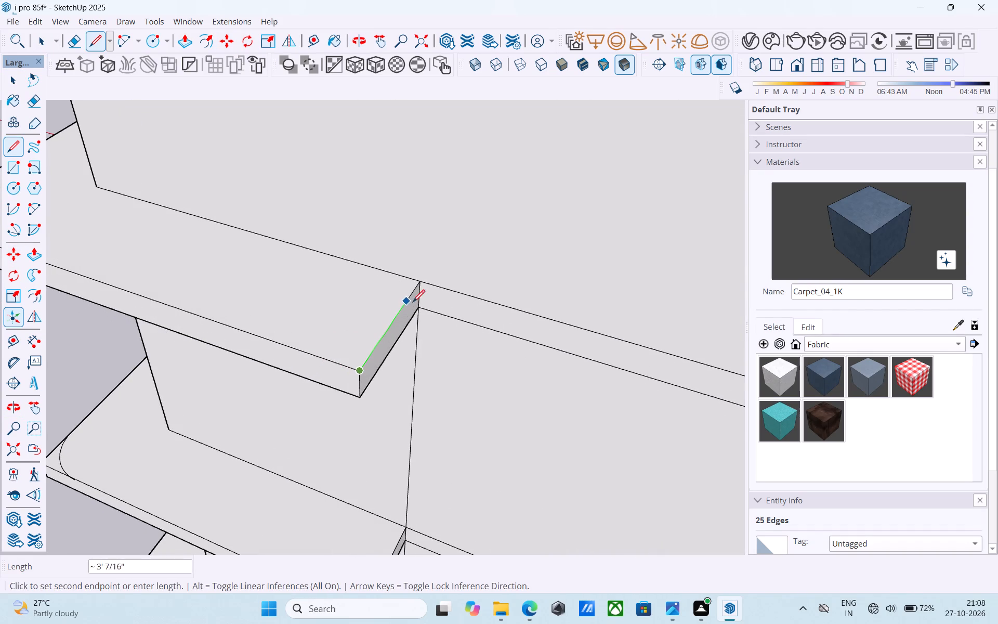
click(389, 326)
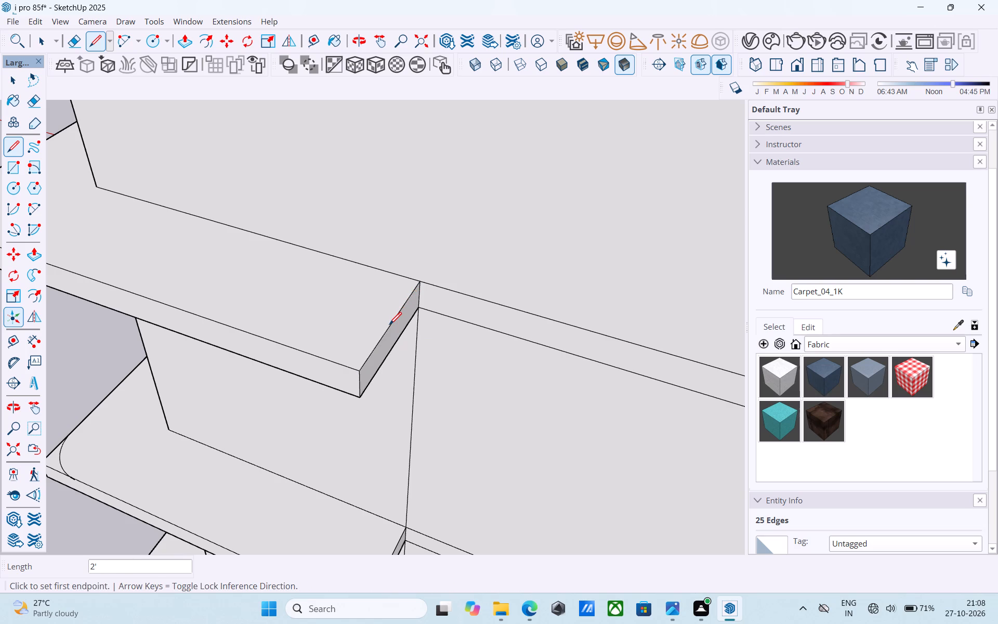
click(364, 371)
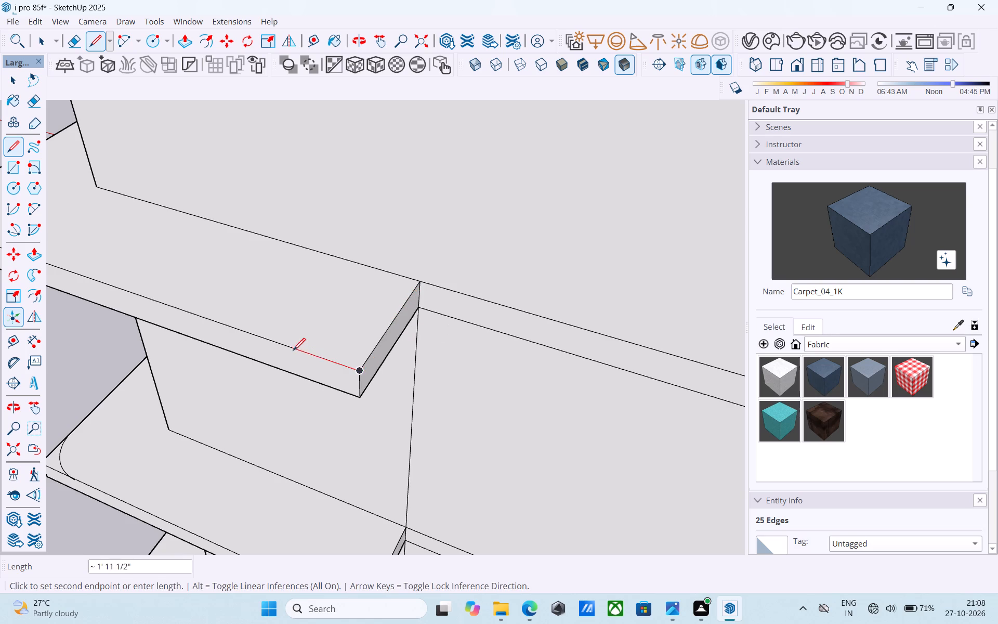
click(297, 347)
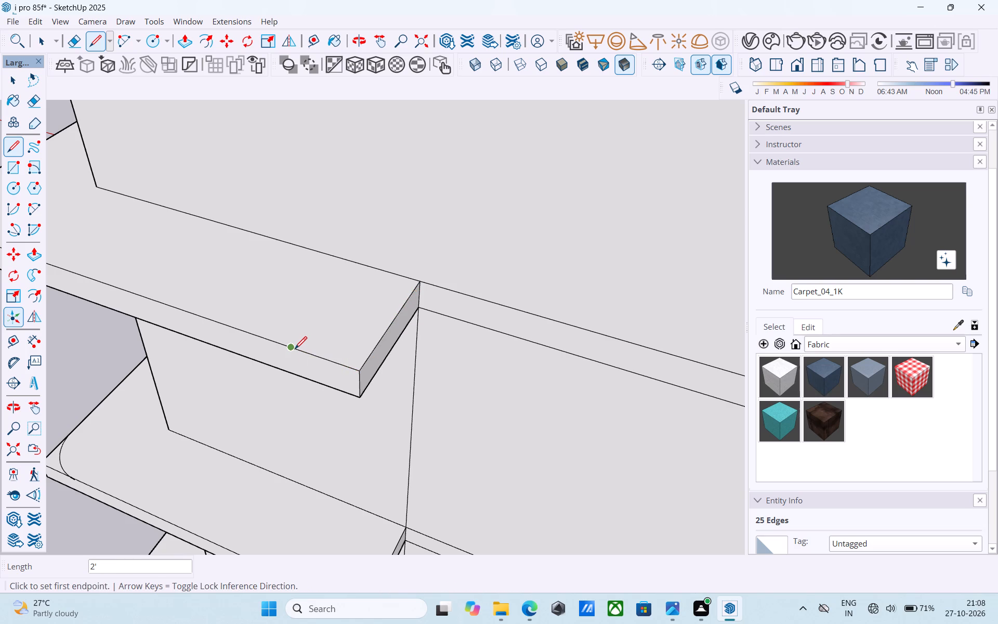
Draw a tangent arc across the top slab's rear outer corner, joining the ends of the two 2' lines.
key(a)
click(294, 350)
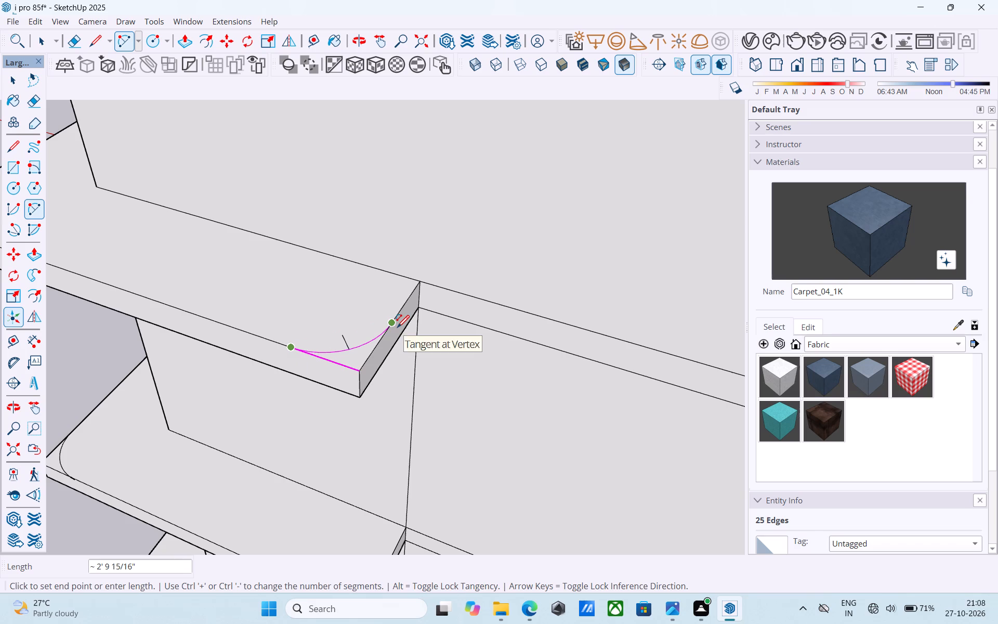
double_click(397, 329)
key(space)
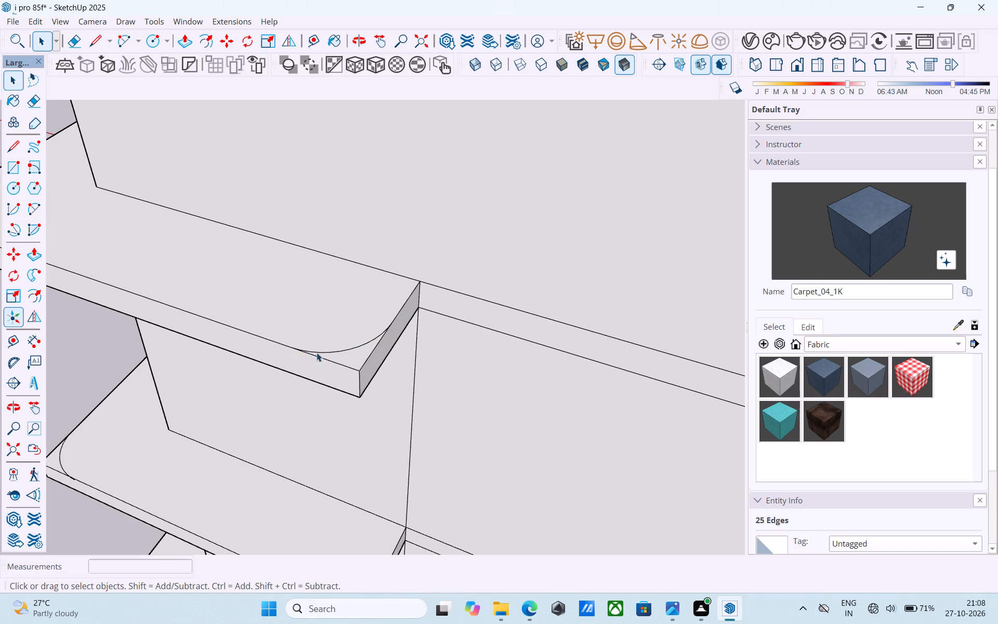
Copy the top slab's rear corner arc onto the second and third slabs from the top on the side away from the column.
click(322, 351)
click(323, 352)
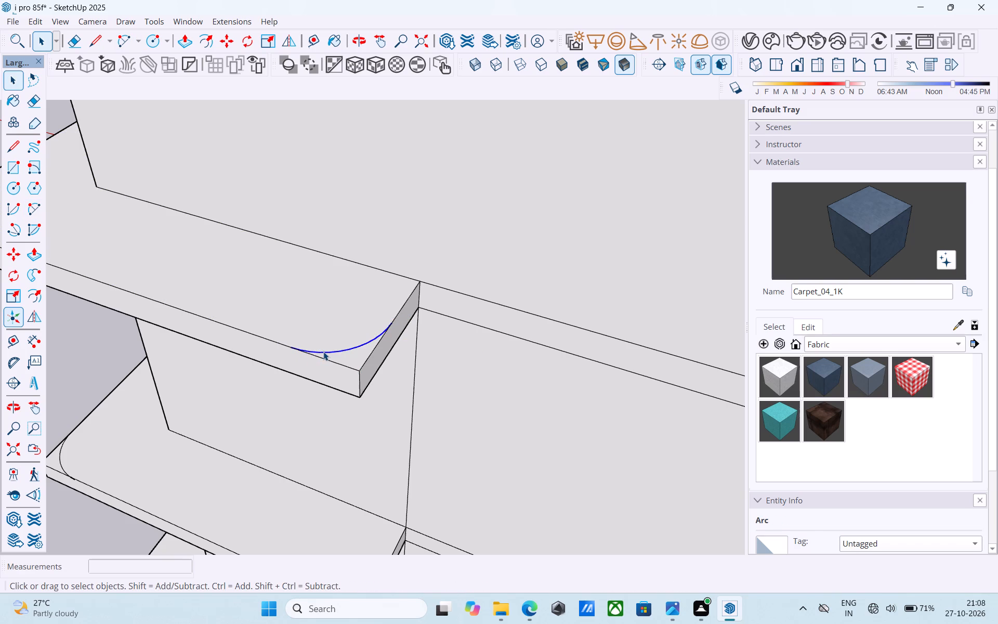
key(m)
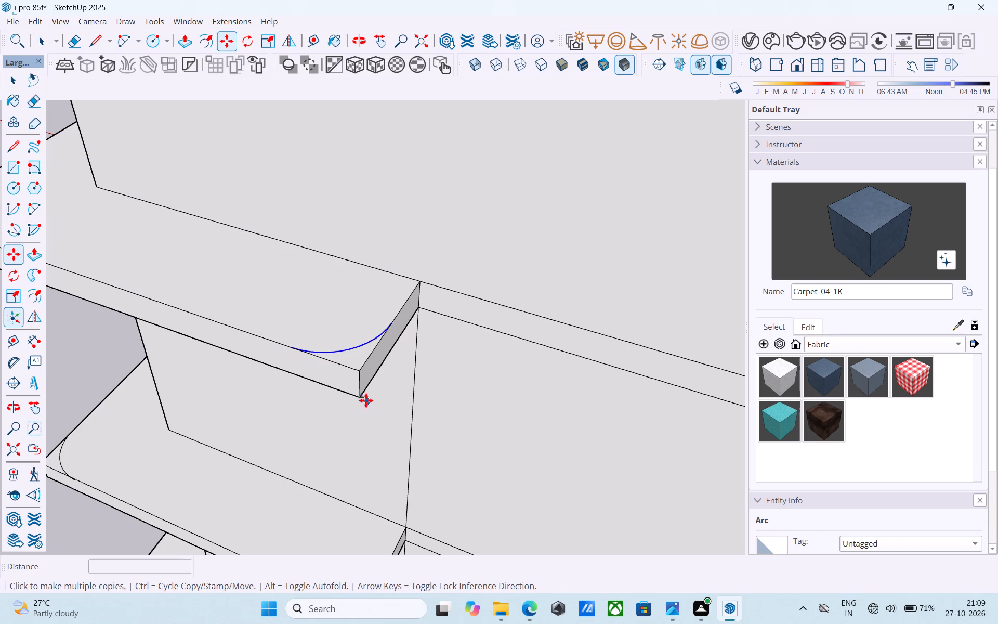
click(364, 398)
scroll(370, 280, down, 10)
shift+middle_drag(385, 409, 378, 348)
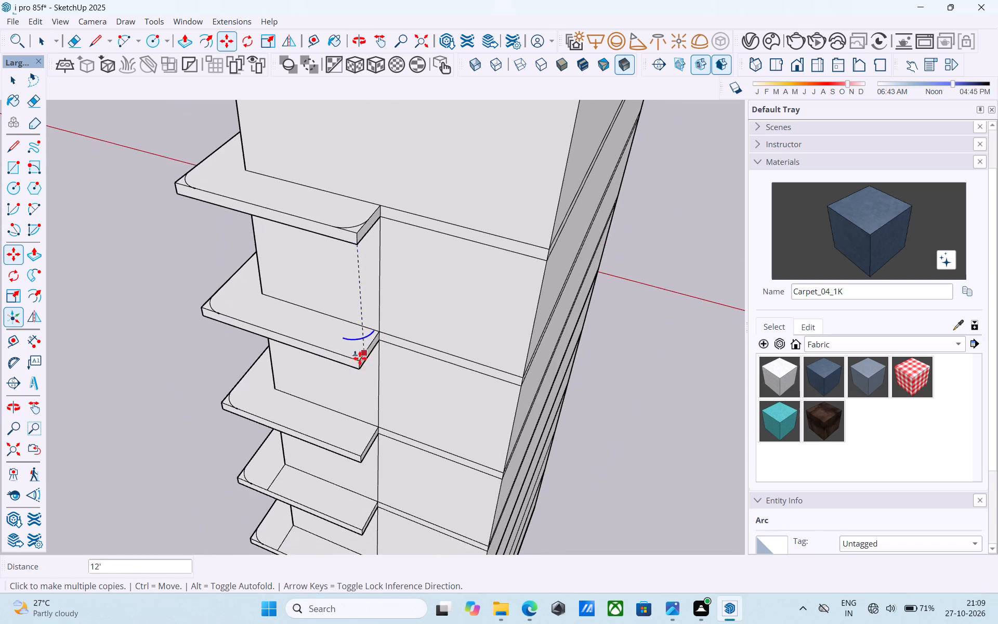
scroll(360, 359, up, 11)
click(365, 377)
scroll(356, 232, down, 6)
shift+middle_drag(372, 399, 352, 282)
scroll(343, 321, up, 5)
scroll(338, 331, down, 1)
scroll(338, 331, up, 1)
click(339, 343)
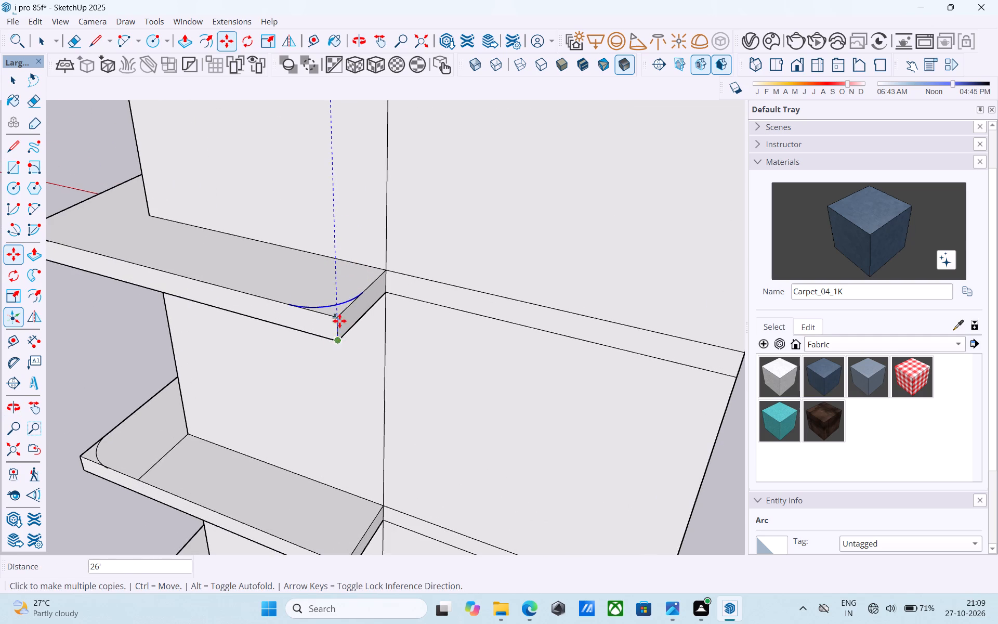
Place copies of the rear corner arc on the fourth and fifth slabs from the top on the side away from the column.
scroll(344, 226, down, 2)
scroll(343, 222, up, 1)
scroll(343, 220, down, 2)
middle_drag(366, 399, 353, 284)
scroll(327, 338, up, 7)
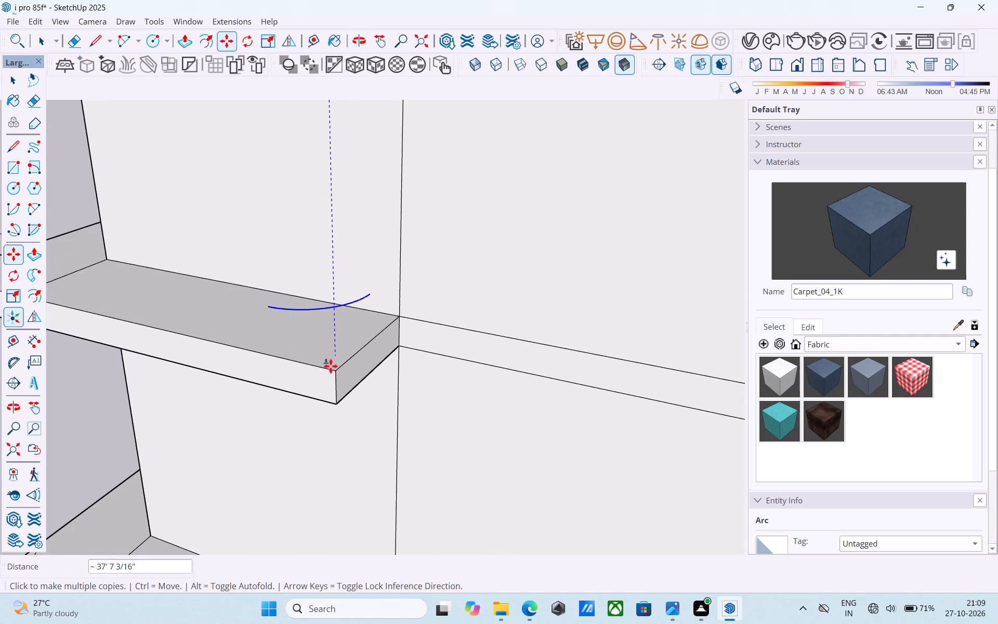
click(339, 401)
scroll(339, 387, down, 2)
shift+middle_drag(339, 387, 327, 114)
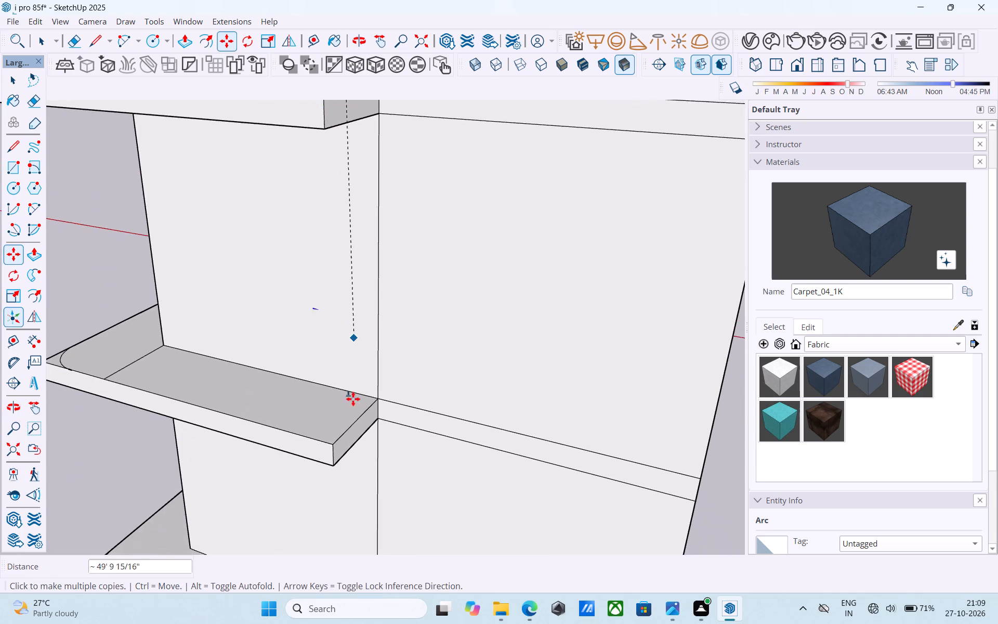
shift+middle_drag(354, 427, 342, 338)
scroll(314, 381, up, 4)
click(324, 357)
Place copies of the rear corner arc on the sixth and seventh slabs from the top on the side away from the column.
scroll(350, 202, down, 8)
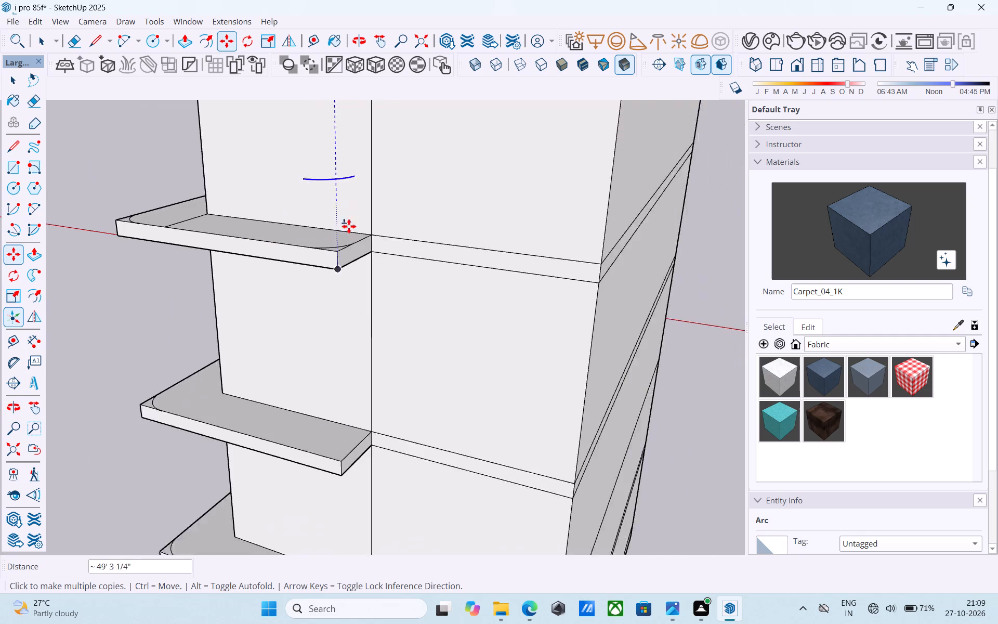
scroll(349, 226, down, 2)
middle_drag(318, 418, 315, 350)
scroll(316, 353, up, 4)
scroll(330, 371, down, 1)
scroll(330, 371, up, 1)
click(350, 361)
scroll(358, 232, down, 3)
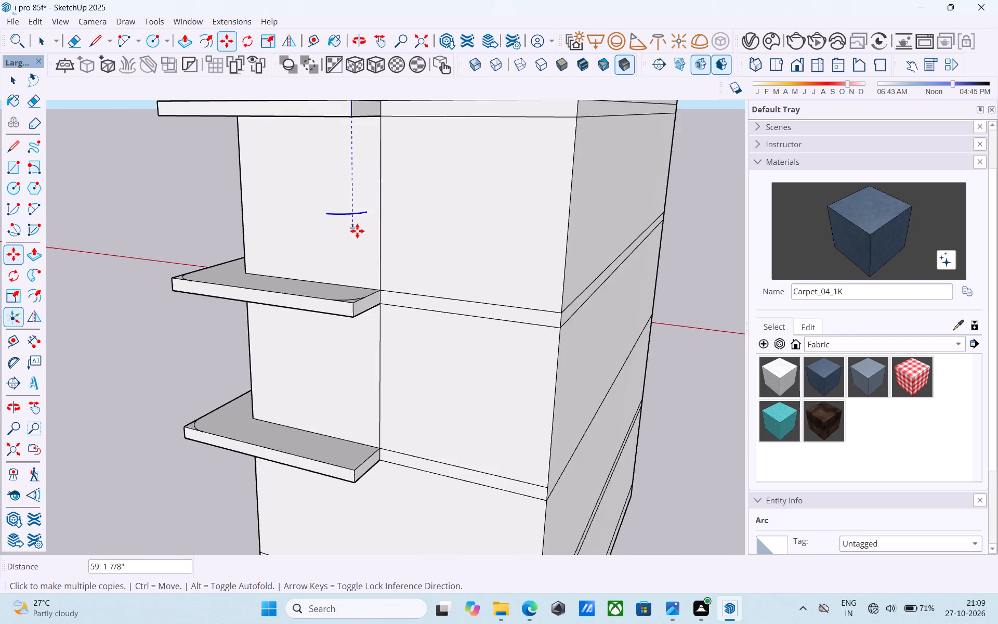
scroll(357, 231, down, 6)
scroll(343, 439, up, 11)
click(375, 330)
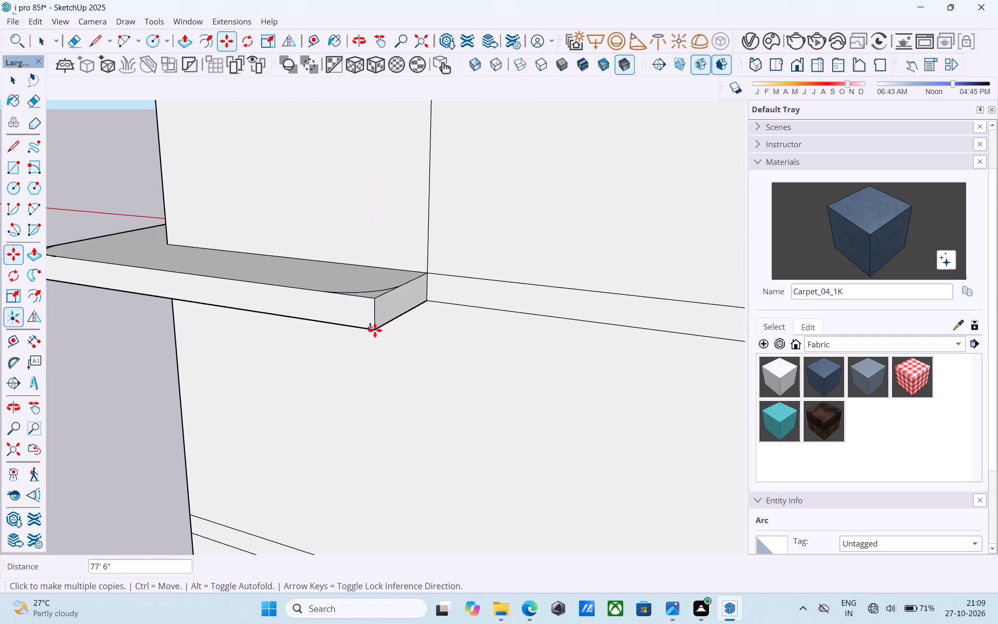
Push both waste corners outside the arcs of the top column-side slab down 1' to round its corners.
scroll(355, 335, down, 12)
middle_drag(334, 368, 619, 466)
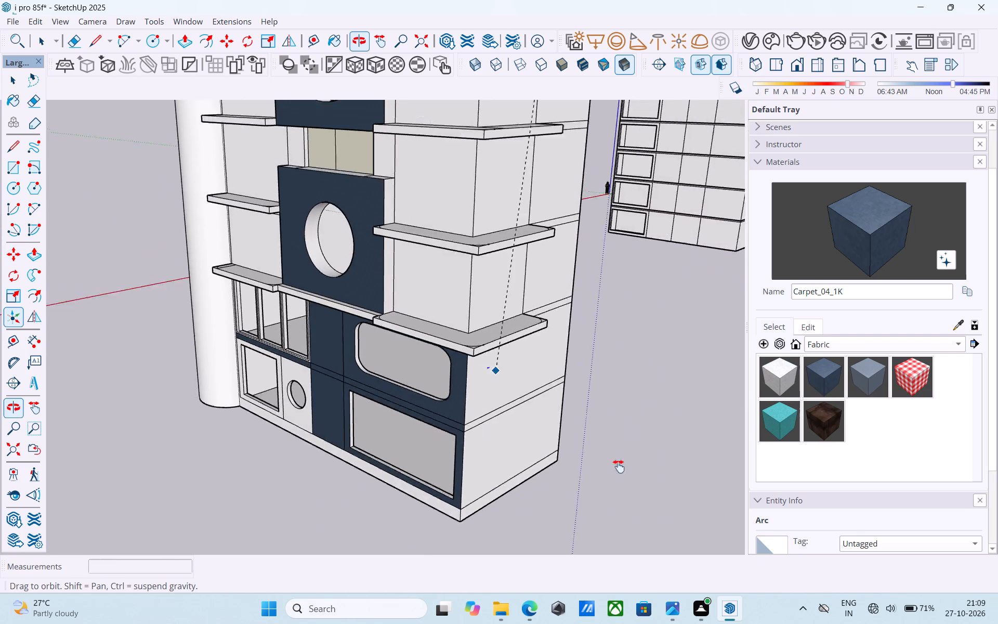
middle_drag(619, 466, 645, 478)
scroll(556, 384, down, 4)
middle_drag(554, 384, 573, 504)
middle_drag(404, 309, 616, 445)
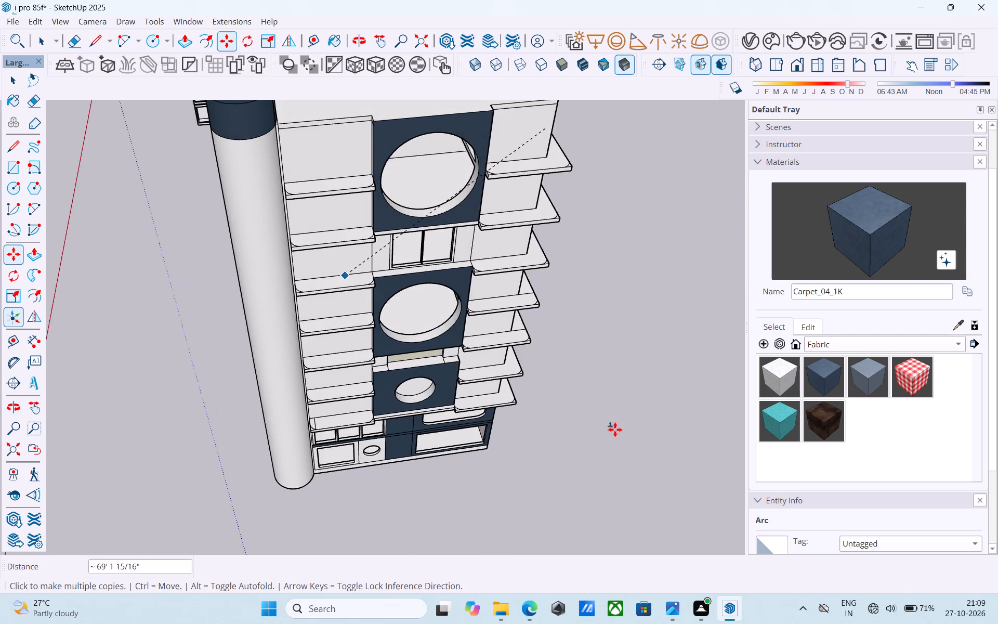
shift+middle_drag(463, 374, 566, 426)
shift+middle_drag(498, 319, 488, 361)
scroll(421, 328, up, 11)
key(space)
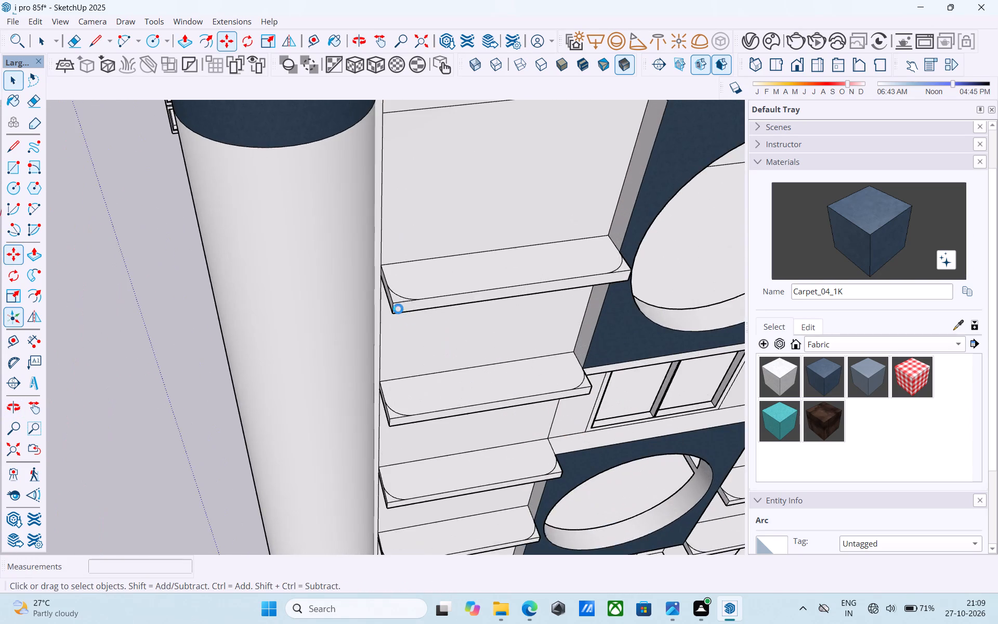
scroll(398, 309, up, 5)
click(388, 288)
scroll(392, 290, up, 6)
click(395, 291)
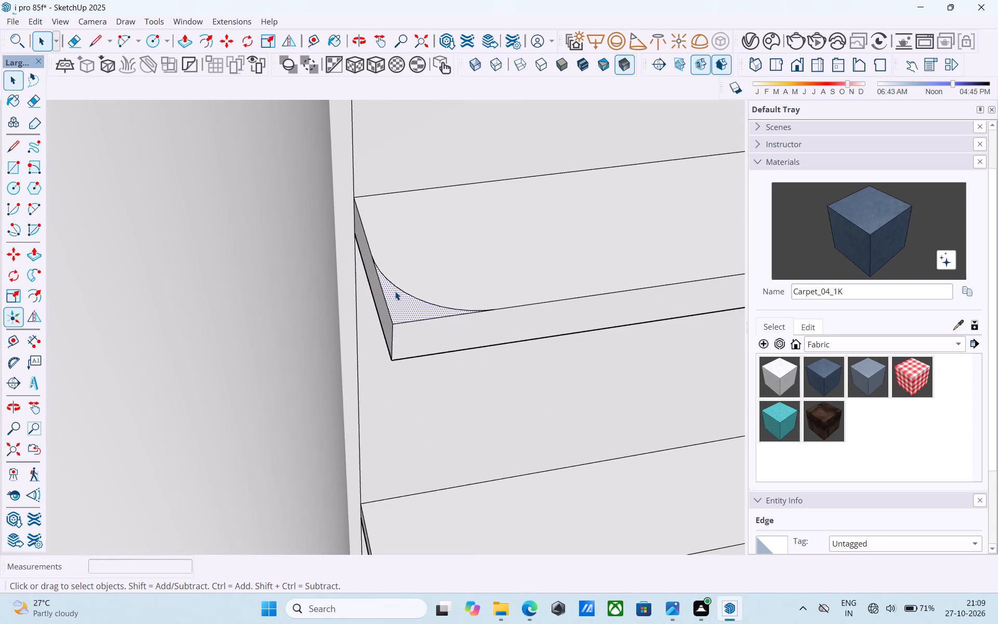
key(p)
click(396, 295)
click(403, 352)
scroll(253, 372, down, 6)
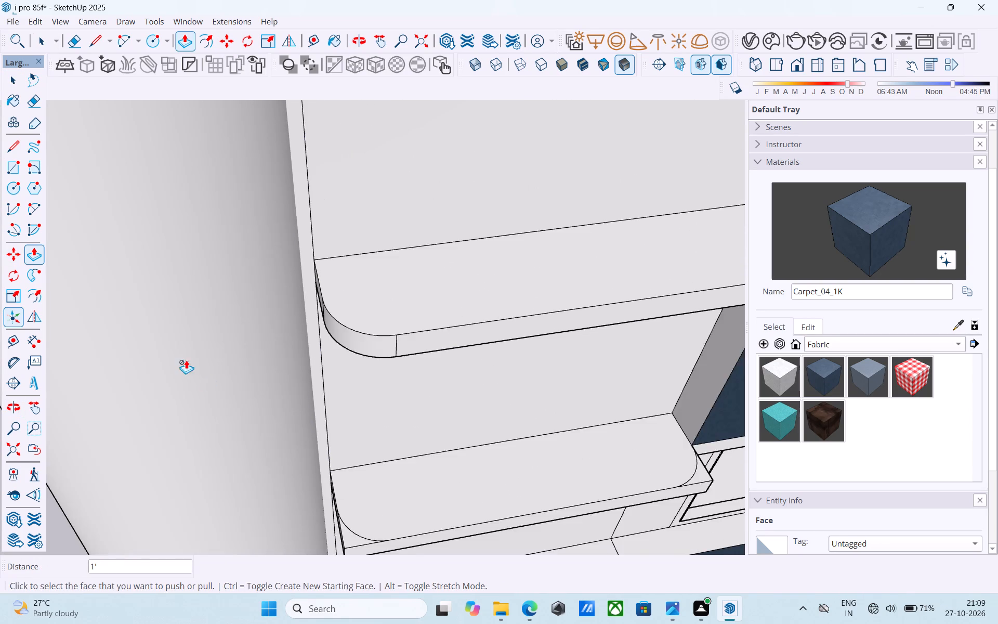
scroll(186, 360, down, 8)
scroll(540, 305, up, 8)
double_click(503, 302)
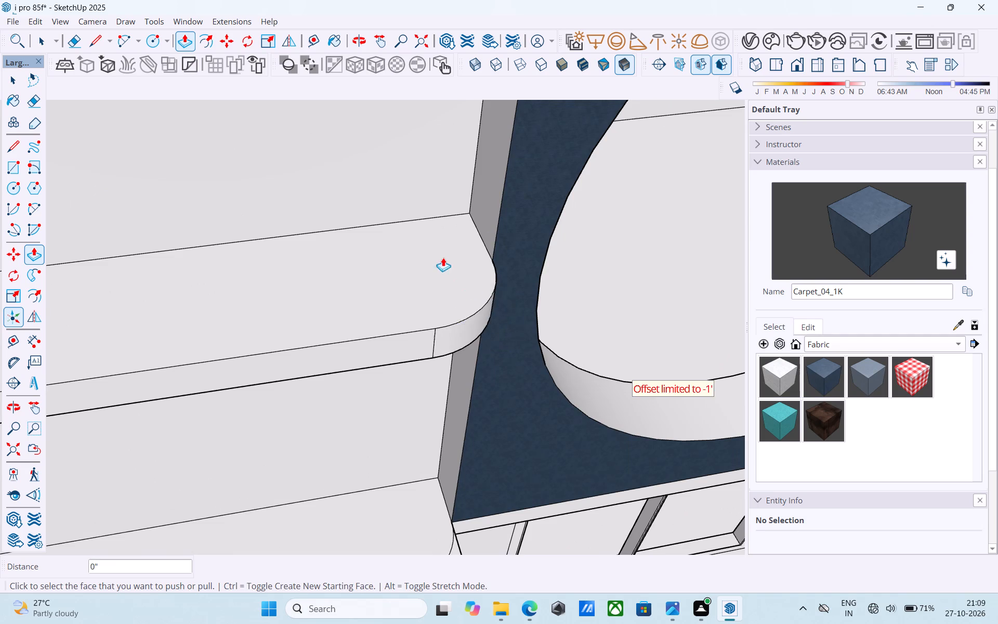
Push the waste corner next to the column on the second column-side slab down 1'.
scroll(441, 254, down, 19)
scroll(358, 336, up, 12)
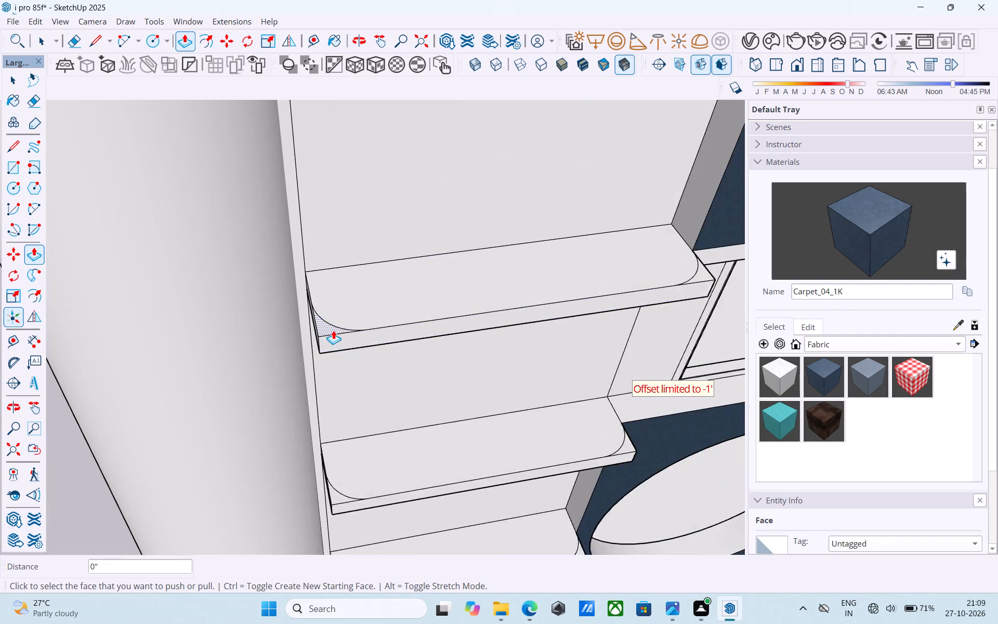
scroll(333, 330, up, 5)
double_click(331, 327)
scroll(305, 320, down, 10)
scroll(542, 297, up, 7)
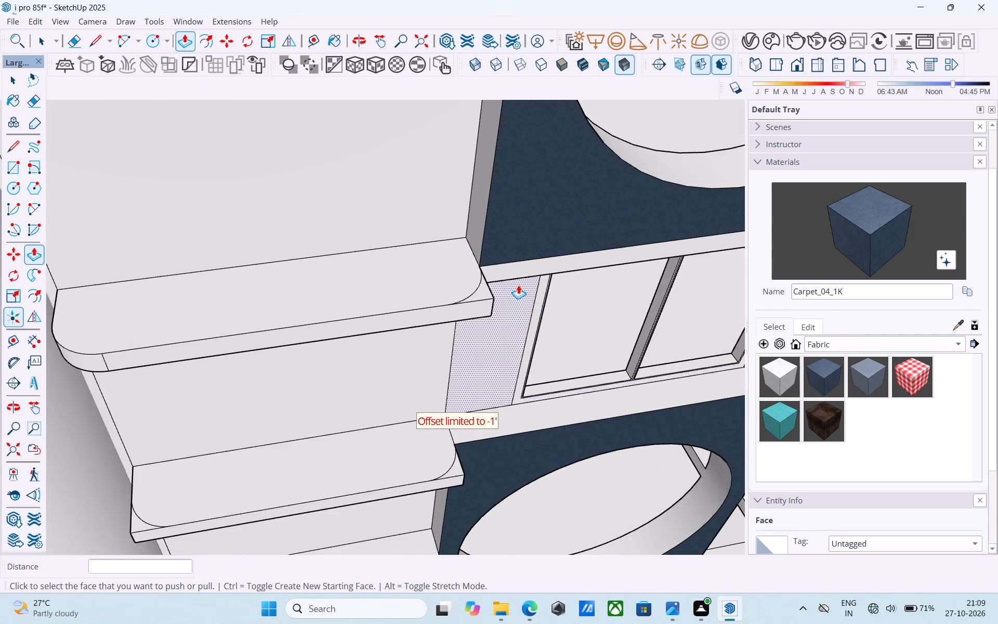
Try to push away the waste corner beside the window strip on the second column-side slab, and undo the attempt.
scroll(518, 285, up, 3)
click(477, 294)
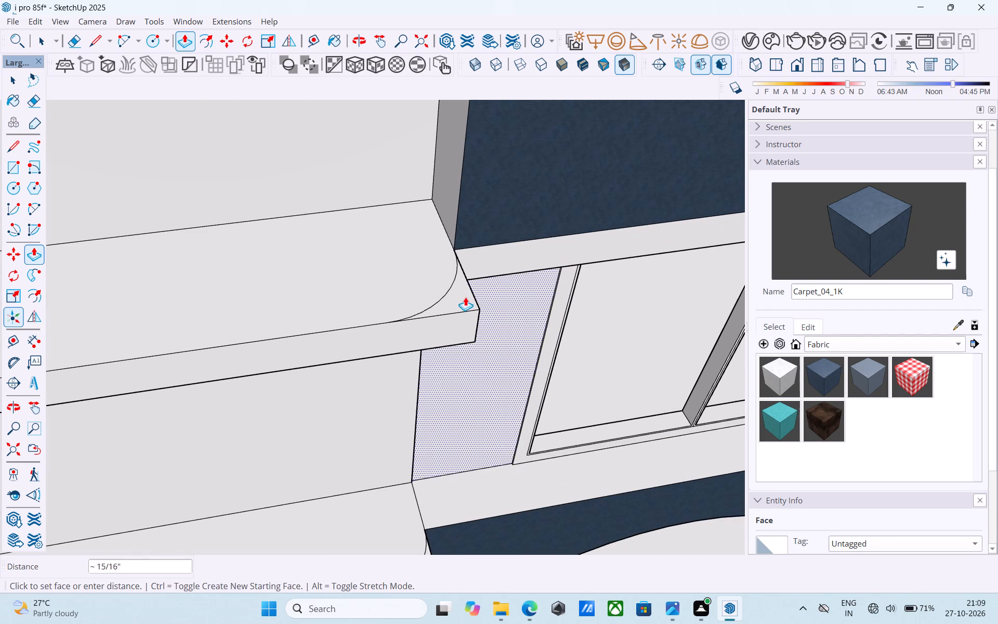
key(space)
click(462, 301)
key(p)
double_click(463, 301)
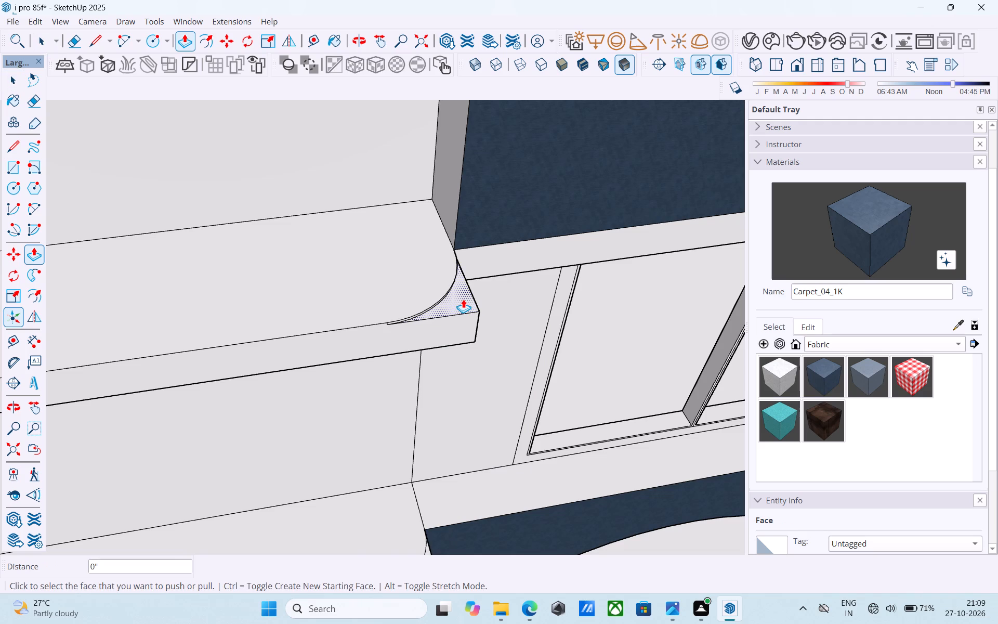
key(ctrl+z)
Push the waste corner beside the window strip on the second column-side slab down 1'.
click(462, 297)
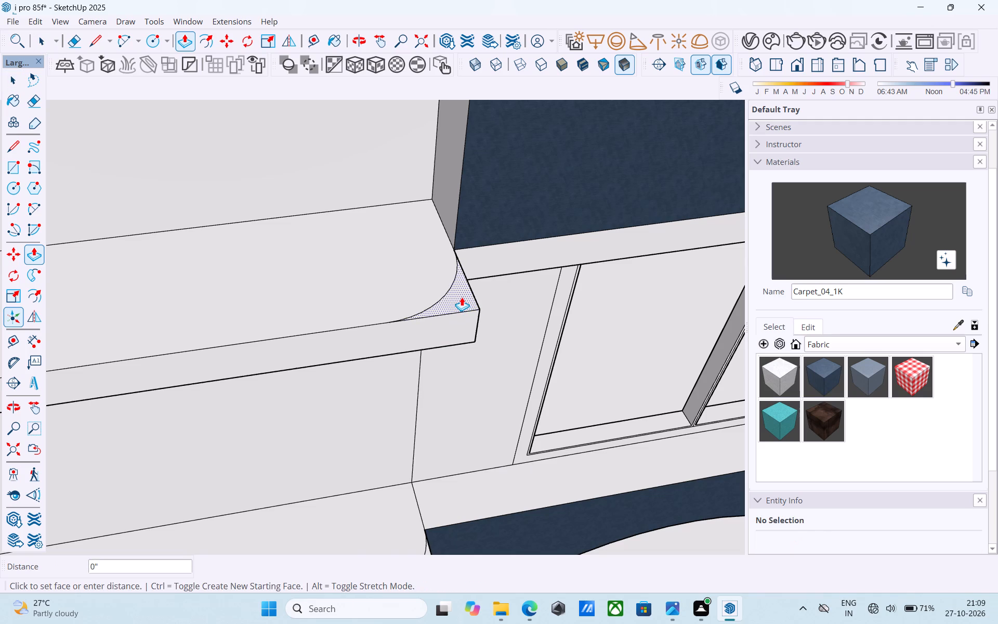
click(416, 357)
Cut away both waste corners outside the arcs of the third column-side slab with the same 1' Push/Pull.
scroll(433, 217, down, 15)
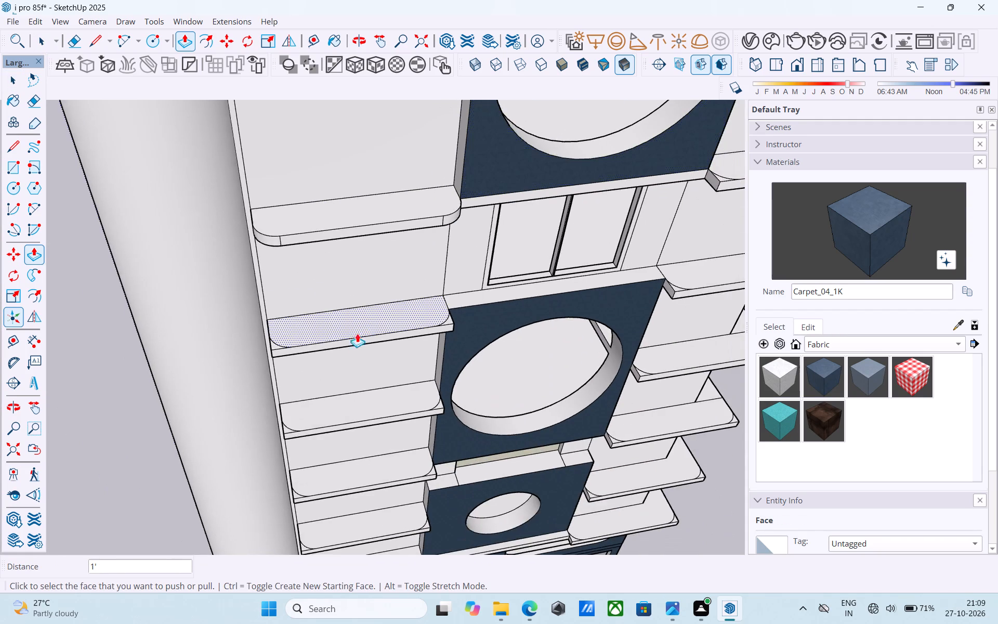
scroll(273, 348, up, 11)
double_click(280, 344)
scroll(299, 334, down, 2)
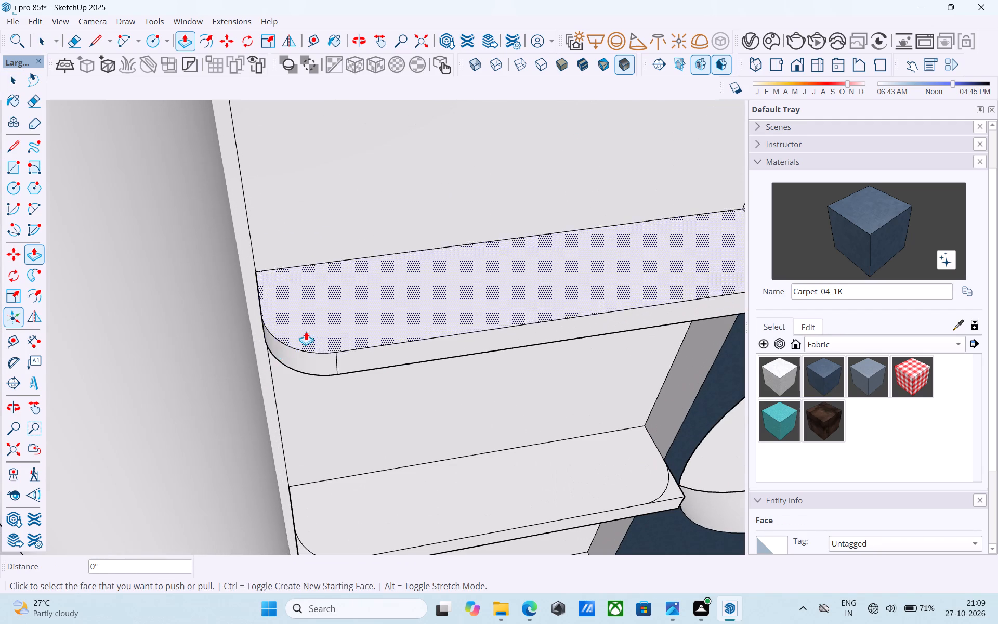
scroll(306, 331, down, 2)
shift+middle_drag(313, 329, 159, 241)
scroll(571, 295, up, 7)
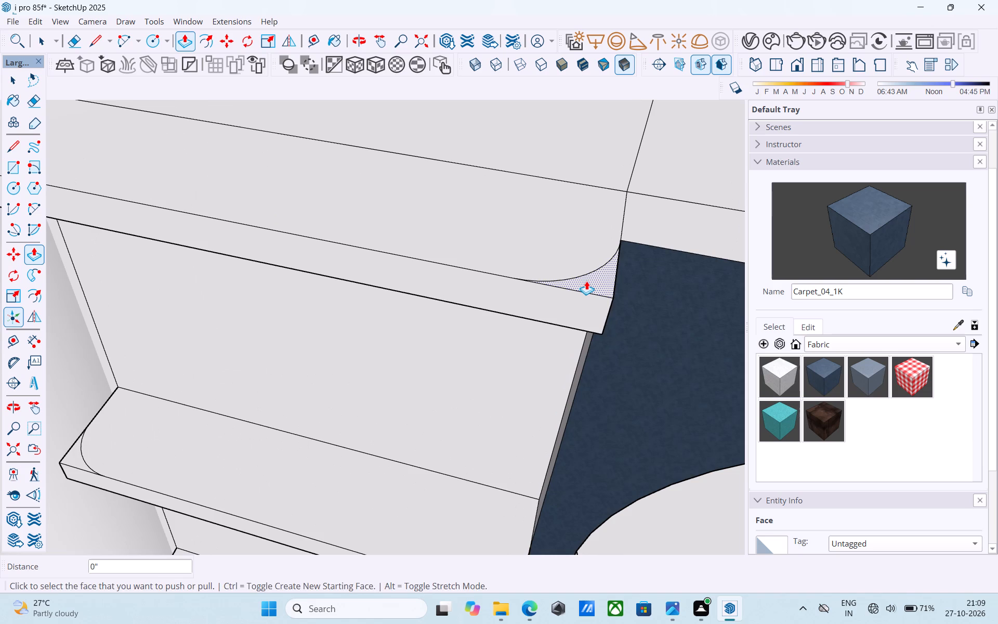
double_click(586, 281)
Cut away both waste corners outside the arcs of the fourth column-side slab with the same 1' Push/Pull.
scroll(595, 254, down, 13)
shift+middle_drag(561, 365, 642, 246)
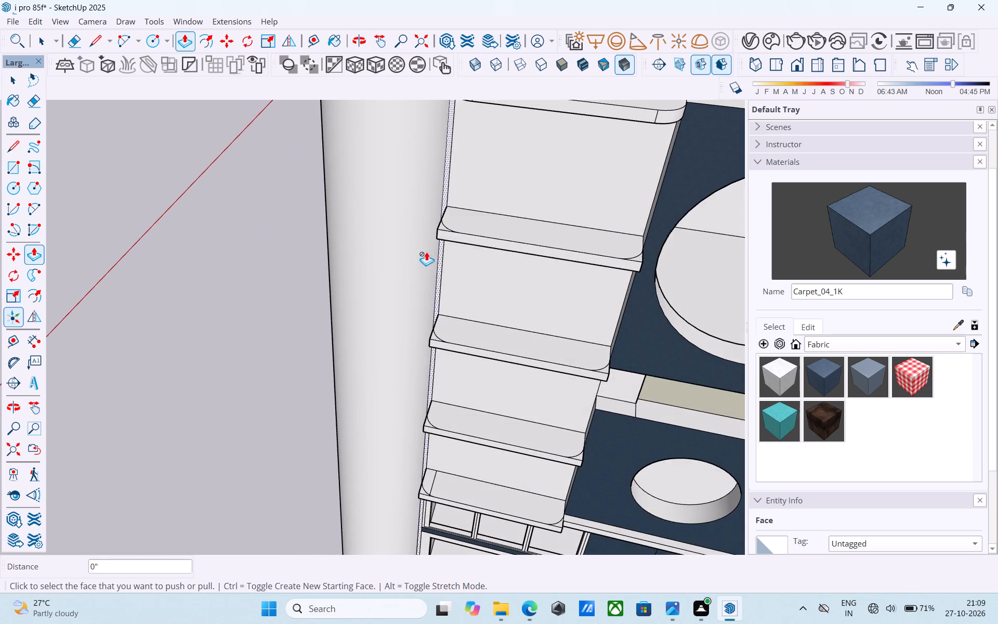
scroll(442, 226, up, 12)
double_click(431, 237)
scroll(309, 209, down, 9)
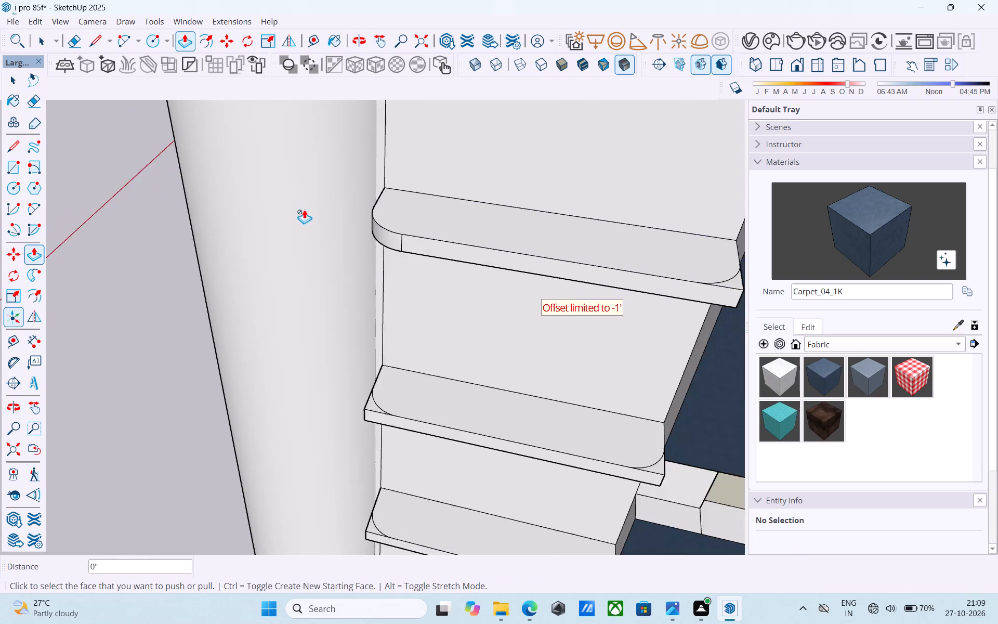
scroll(304, 210, down, 4)
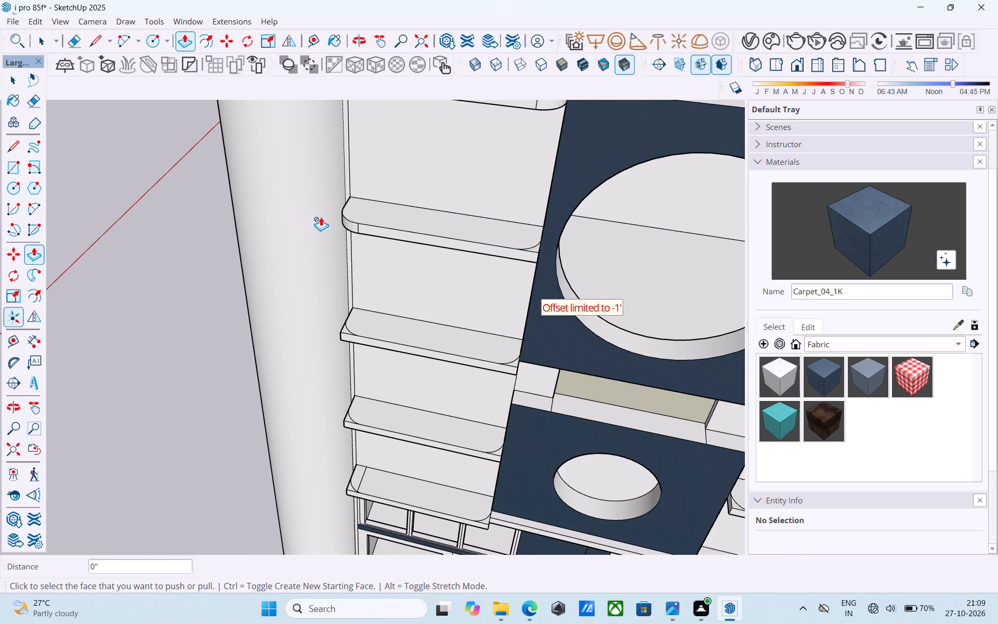
scroll(321, 217, down, 6)
middle_drag(399, 235, 404, 261)
scroll(422, 255, up, 2)
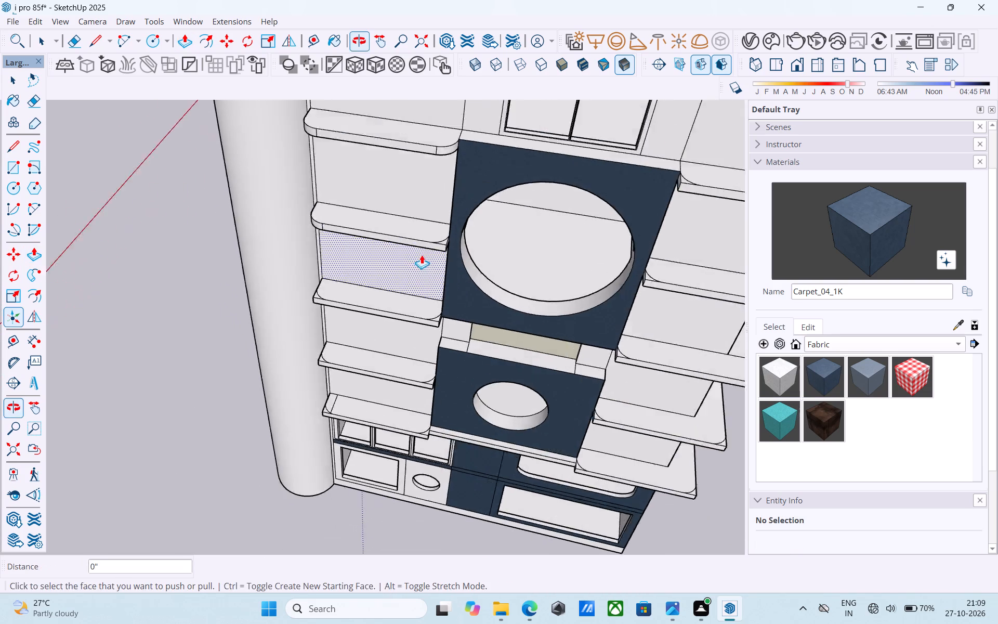
scroll(422, 255, up, 13)
double_click(451, 236)
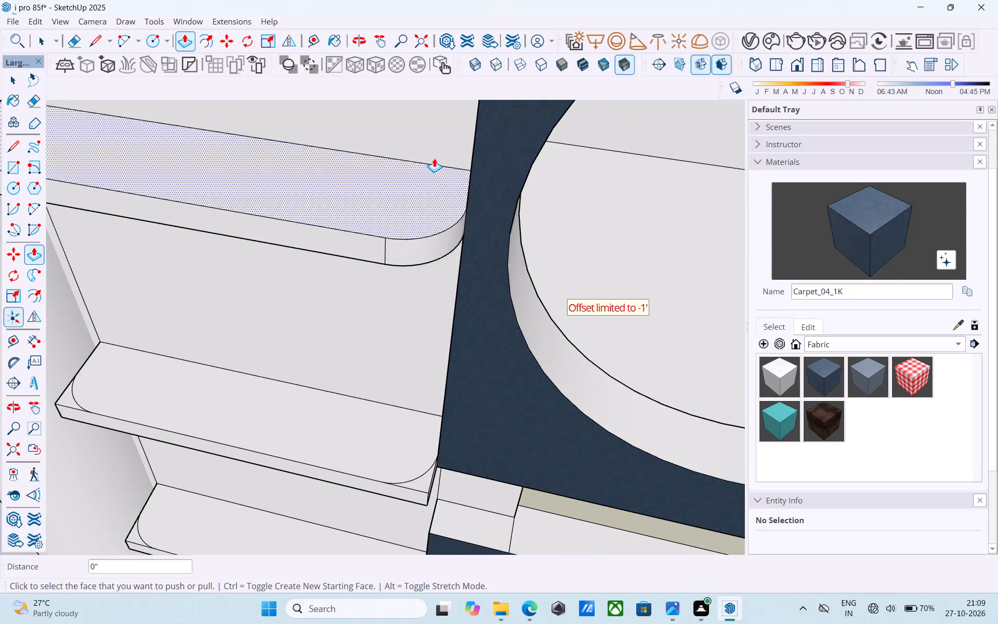
Cut away both waste corners outside the arcs of the fifth column-side slab with the same 1' Push/Pull.
scroll(409, 109, down, 18)
scroll(421, 265, up, 13)
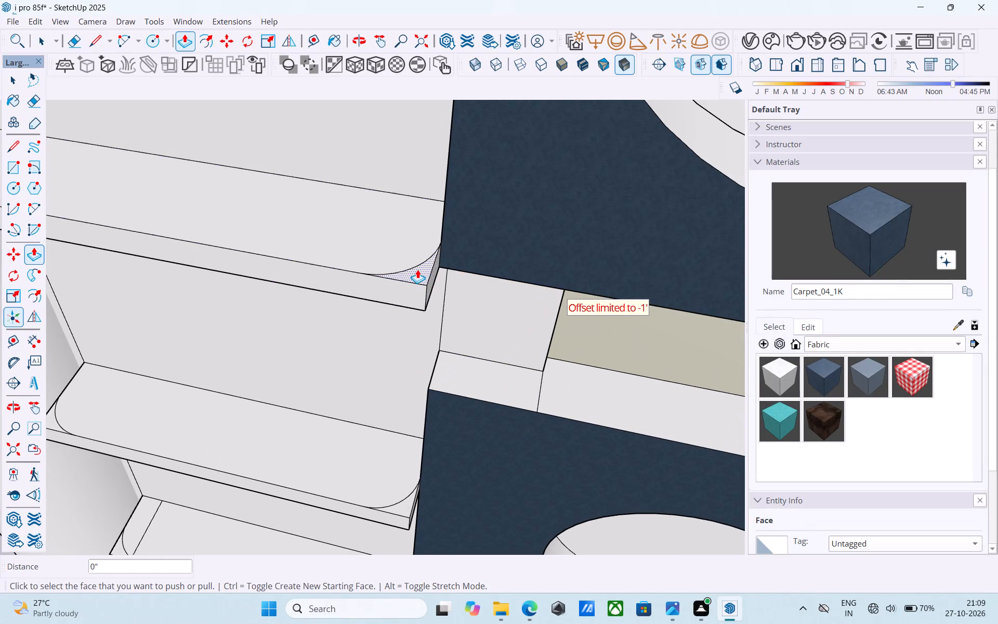
double_click(417, 269)
scroll(417, 269, down, 11)
scroll(229, 239, up, 7)
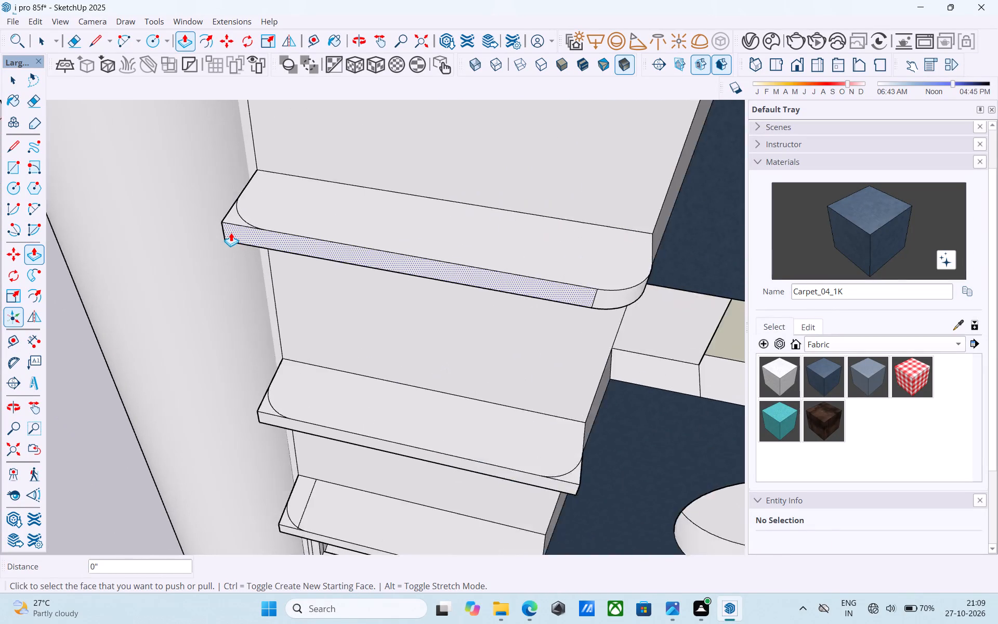
scroll(231, 232, up, 4)
double_click(238, 206)
Cut away the waste corner beside the dark blue panel on the sixth column-side slab with the same 1' Push/Pull.
scroll(240, 199, down, 20)
scroll(240, 199, down, 1)
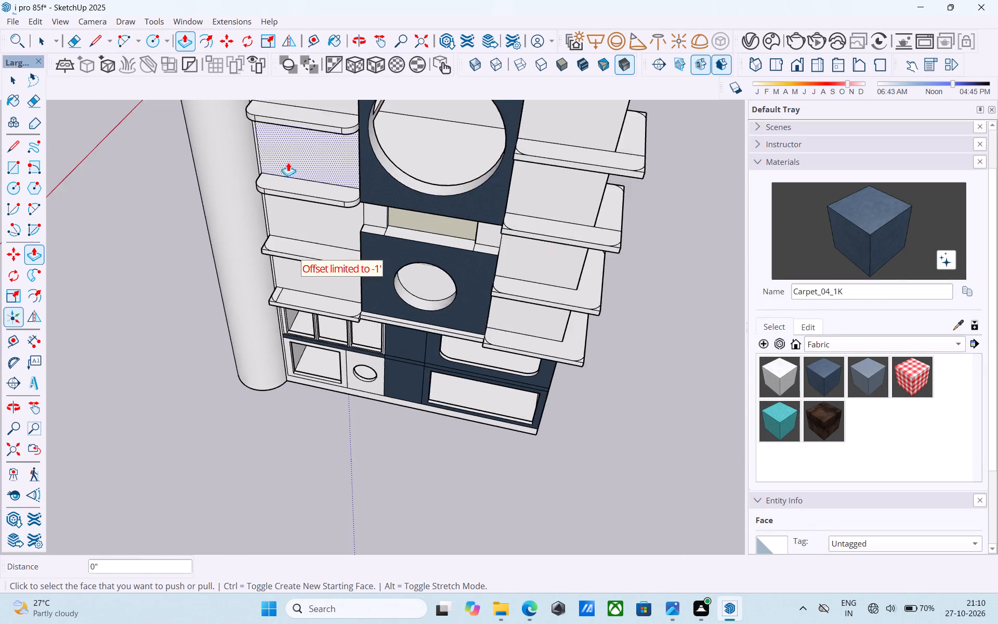
scroll(338, 240, up, 20)
scroll(338, 240, up, 8)
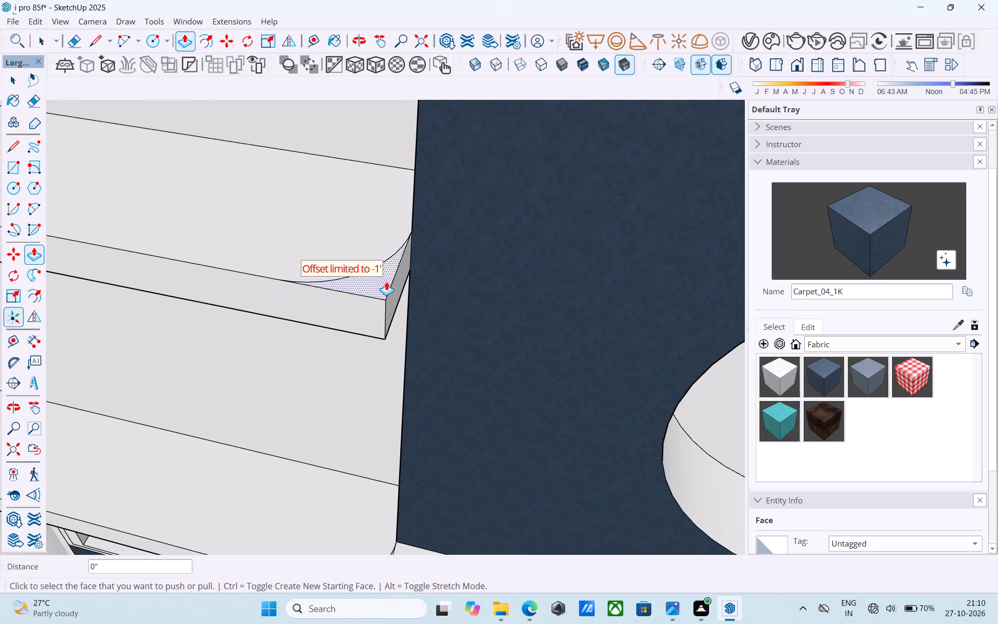
double_click(386, 281)
scroll(440, 246, down, 14)
Push the waste corner next to the column on the lowest column-side slab down 1'.
scroll(226, 204, up, 7)
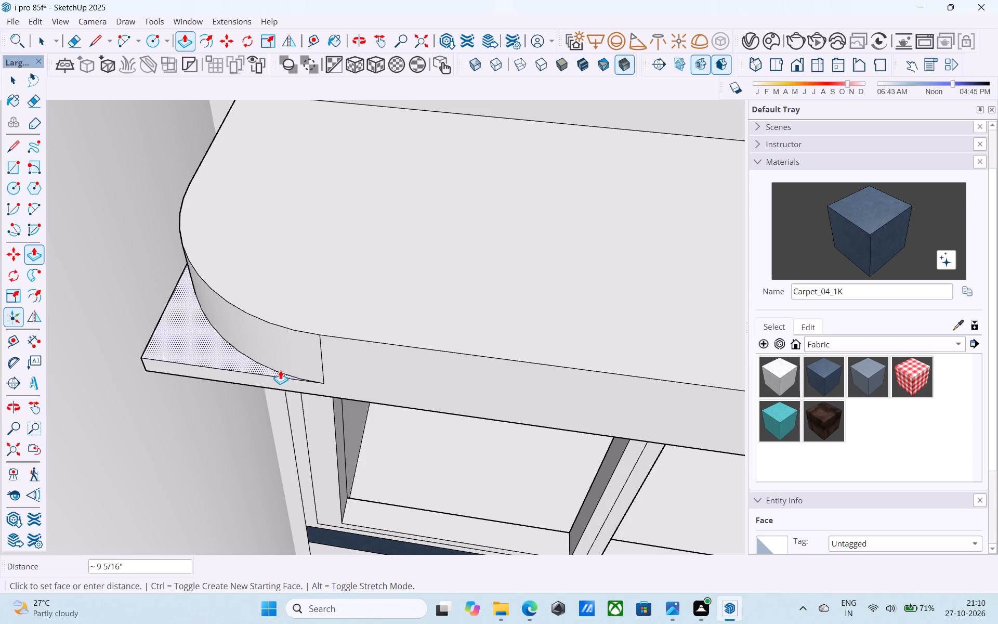
click(281, 383)
Cut away the inner front waste corner of the lowest slab on the side away from the column with the same 1' Push/Pull.
scroll(242, 291, down, 16)
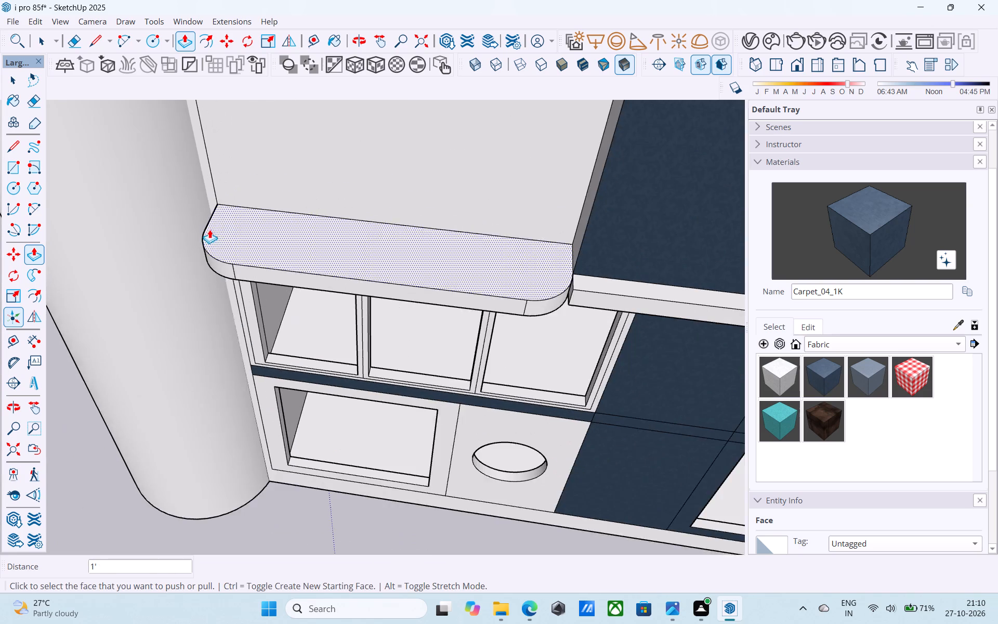
scroll(209, 229, down, 3)
scroll(268, 265, down, 10)
middle_drag(503, 278, 182, 277)
scroll(251, 313, up, 14)
double_click(210, 251)
scroll(211, 249, down, 4)
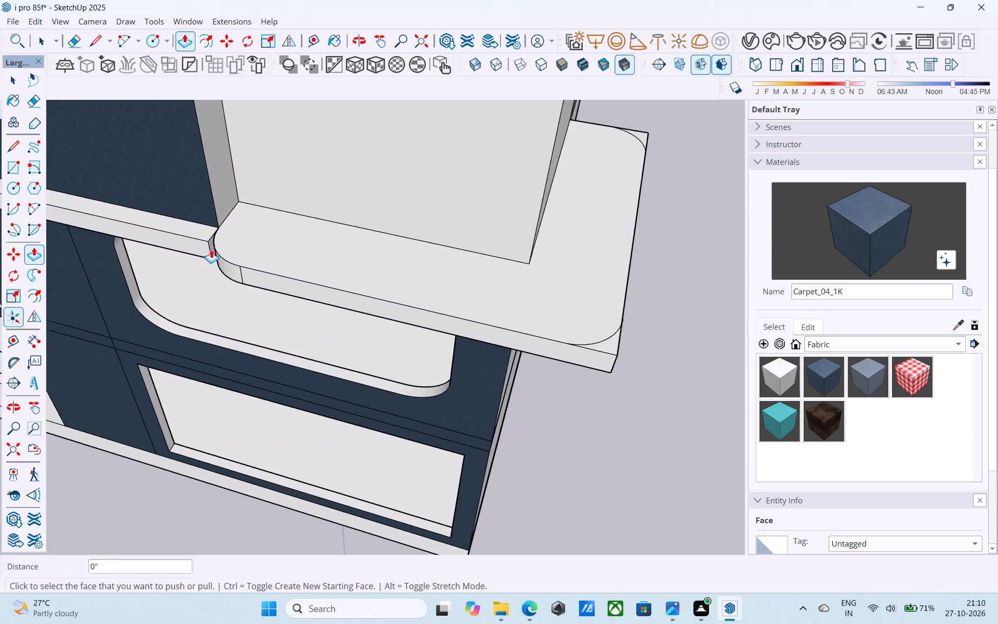
Cut away the waste at the outer front corner of the lowest slab away from the column with the 1' Push/Pull.
shift+middle_drag(435, 328, 306, 292)
scroll(340, 311, up, 6)
double_click(384, 269)
scroll(383, 253, down, 3)
scroll(383, 253, up, 1)
scroll(383, 253, down, 2)
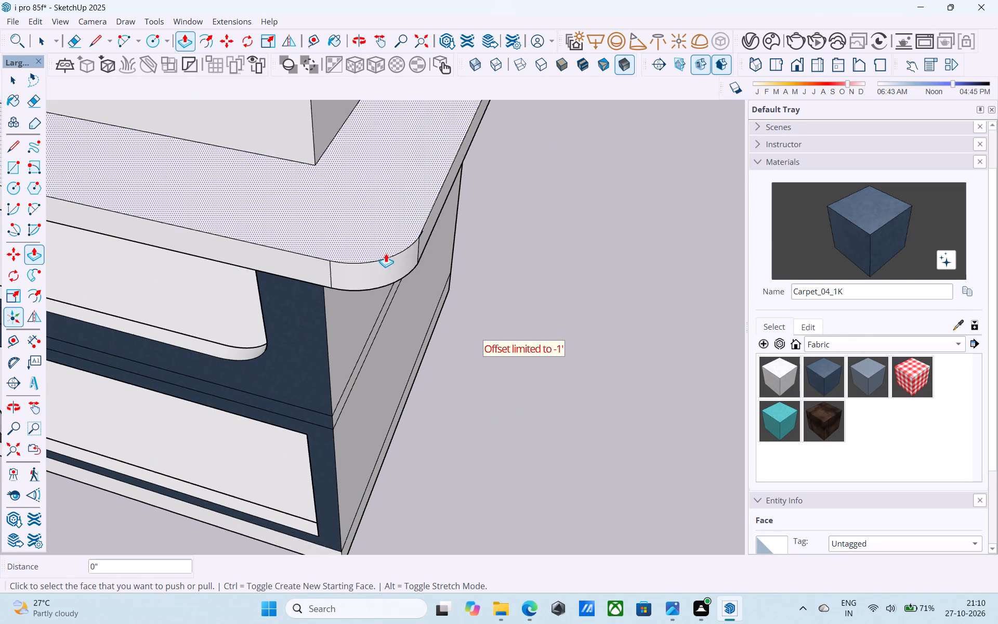
Cut away the three waste corners outside the arcs of the second slab away from the column with the same 1' Push/Pull.
scroll(386, 253, down, 12)
shift+middle_drag(397, 234, 422, 329)
middle_drag(422, 329, 404, 331)
scroll(420, 251, up, 8)
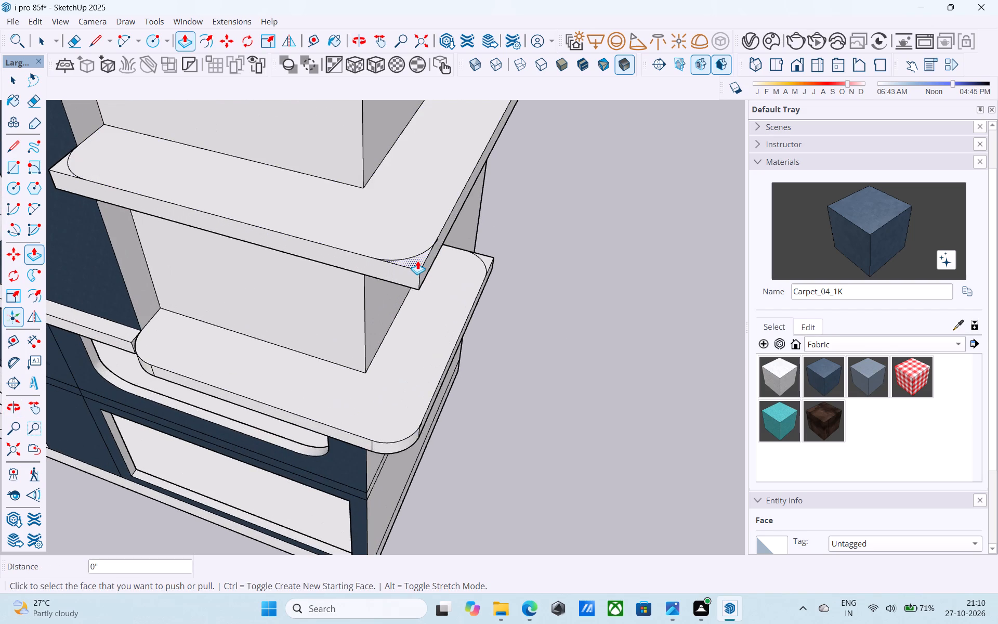
double_click(417, 261)
middle_drag(264, 217, 418, 254)
scroll(240, 229, up, 3)
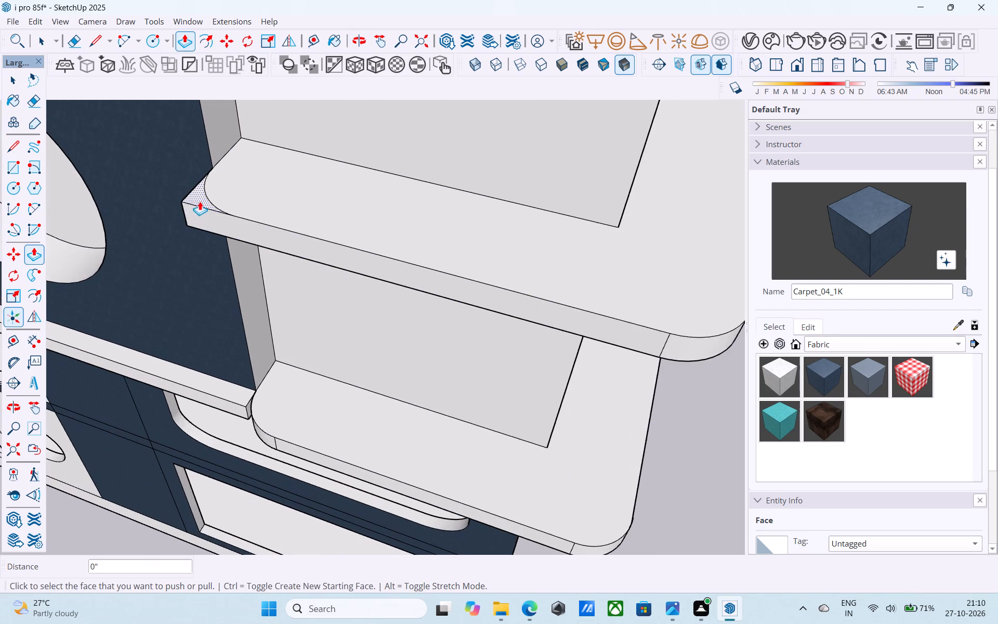
double_click(200, 201)
scroll(187, 198, down, 10)
middle_drag(389, 181, 166, 184)
scroll(451, 178, up, 3)
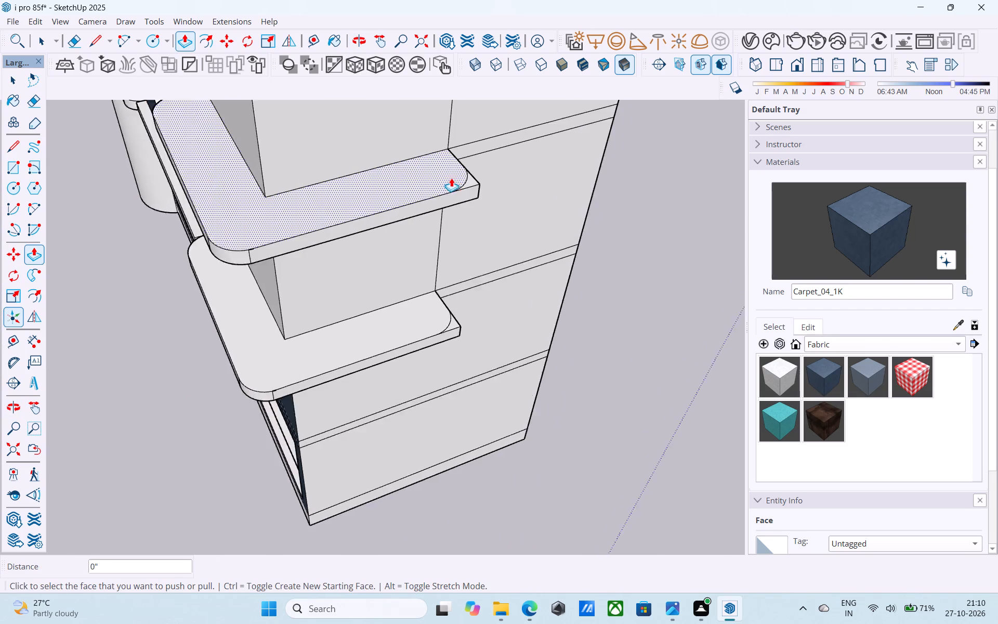
scroll(451, 178, up, 5)
double_click(475, 178)
Cut away the waste corner at the side-wall end of the lowest slab with the same 1' Push/Pull.
scroll(471, 190, down, 4)
shift+middle_drag(471, 205, 467, 121)
scroll(450, 289, up, 8)
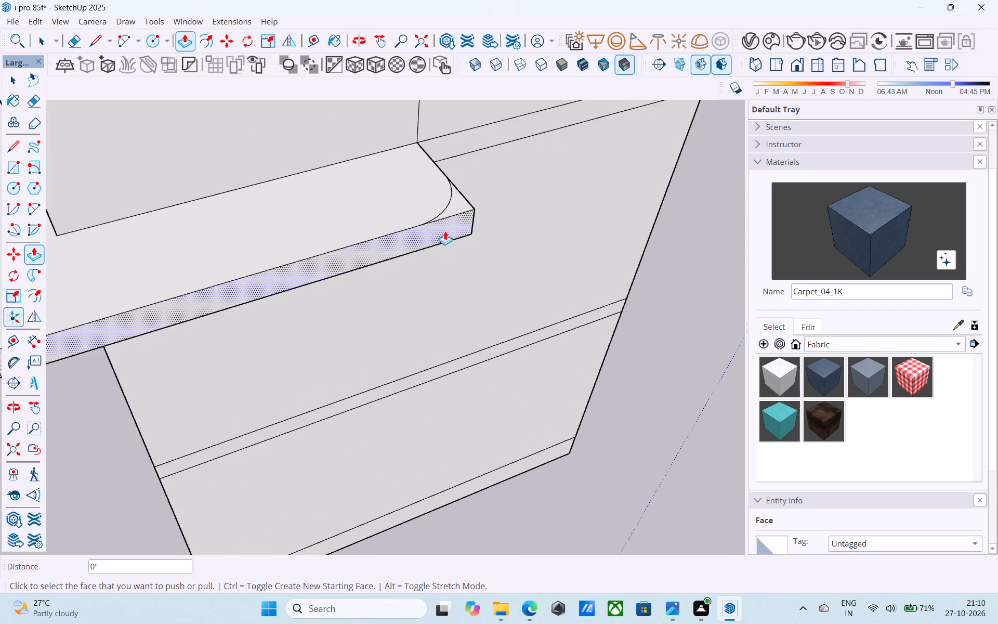
double_click(459, 201)
Cut away the side-end, outer front and inner waste corners of the third slab with the same 1' Push/Pull.
scroll(459, 201, down, 20)
shift+middle_drag(455, 210, 455, 292)
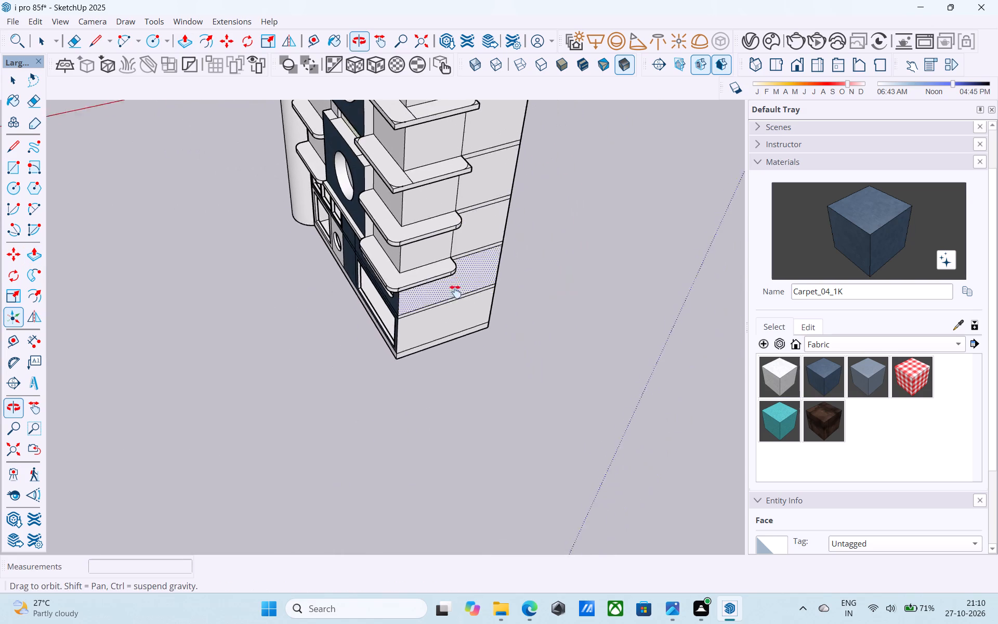
shift+middle_drag(455, 292, 466, 365)
scroll(464, 271, up, 16)
double_click(509, 272)
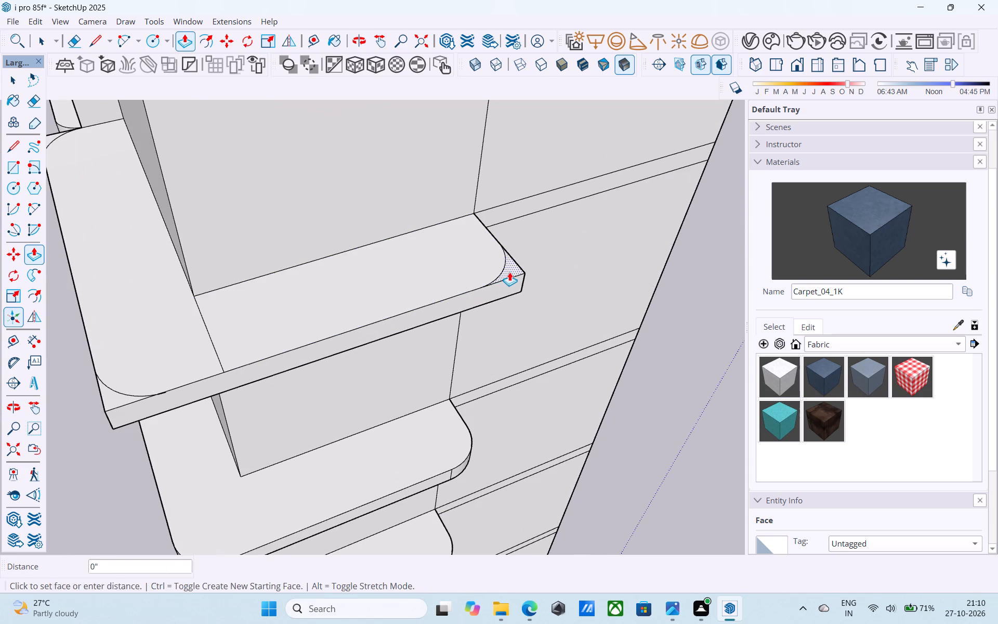
scroll(510, 271, down, 4)
shift+middle_drag(489, 276, 655, 265)
scroll(409, 341, up, 6)
double_click(503, 323)
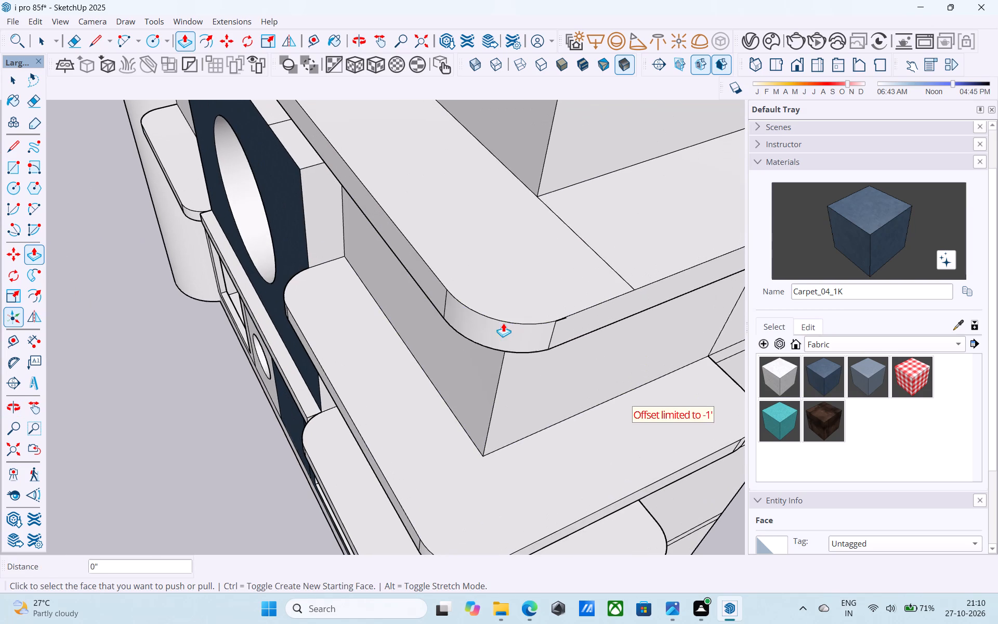
scroll(499, 317, down, 9)
shift+middle_drag(490, 304, 534, 424)
scroll(406, 260, up, 5)
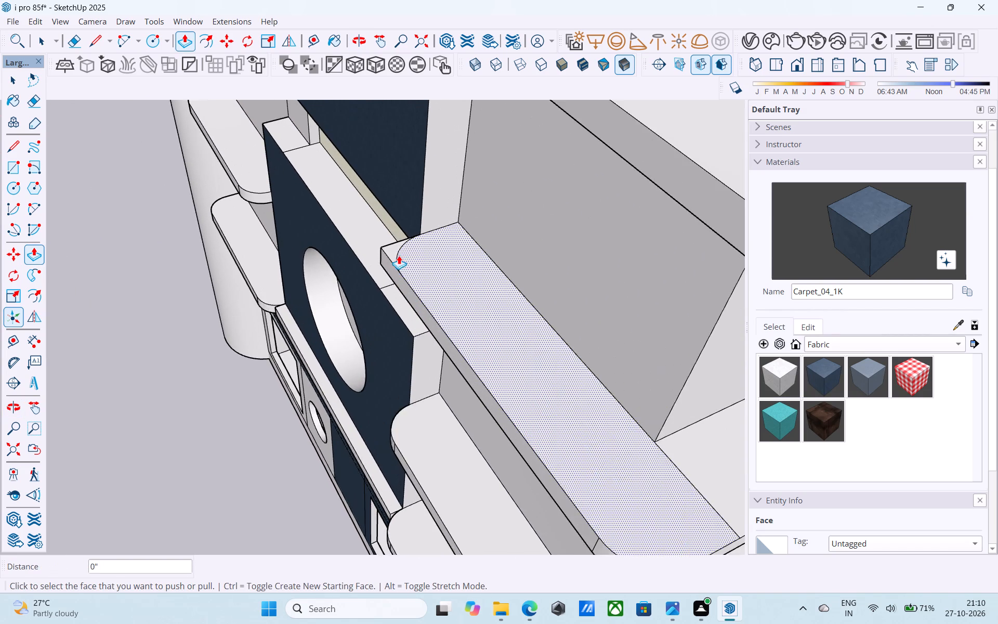
scroll(399, 255, up, 2)
double_click(395, 249)
Cut away the inner, outer front and side-end waste corners of the fourth slab with the same 1' Push/Pull.
scroll(395, 246, down, 8)
shift+middle_drag(399, 244, 404, 371)
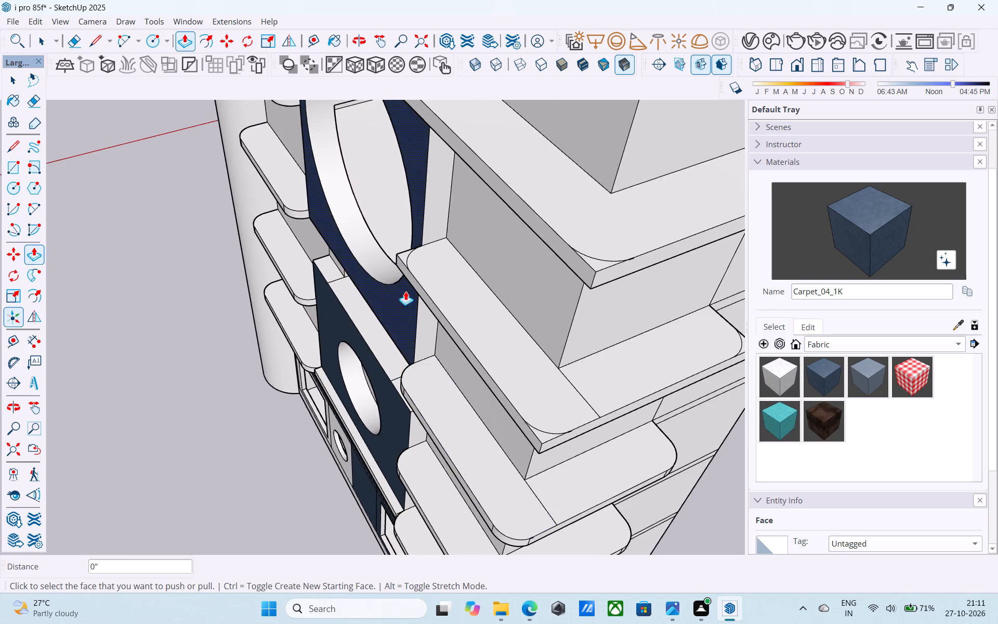
scroll(407, 259, up, 8)
double_click(402, 253)
scroll(393, 245, down, 13)
scroll(452, 318, up, 2)
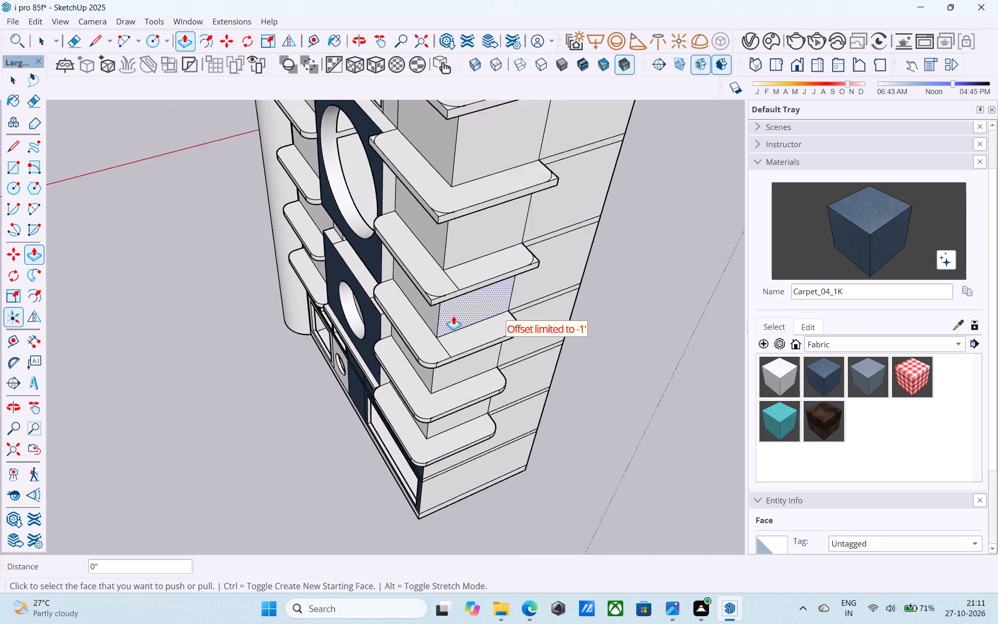
scroll(453, 316, up, 12)
double_click(409, 280)
scroll(323, 291, down, 8)
middle_drag(447, 256, 430, 288)
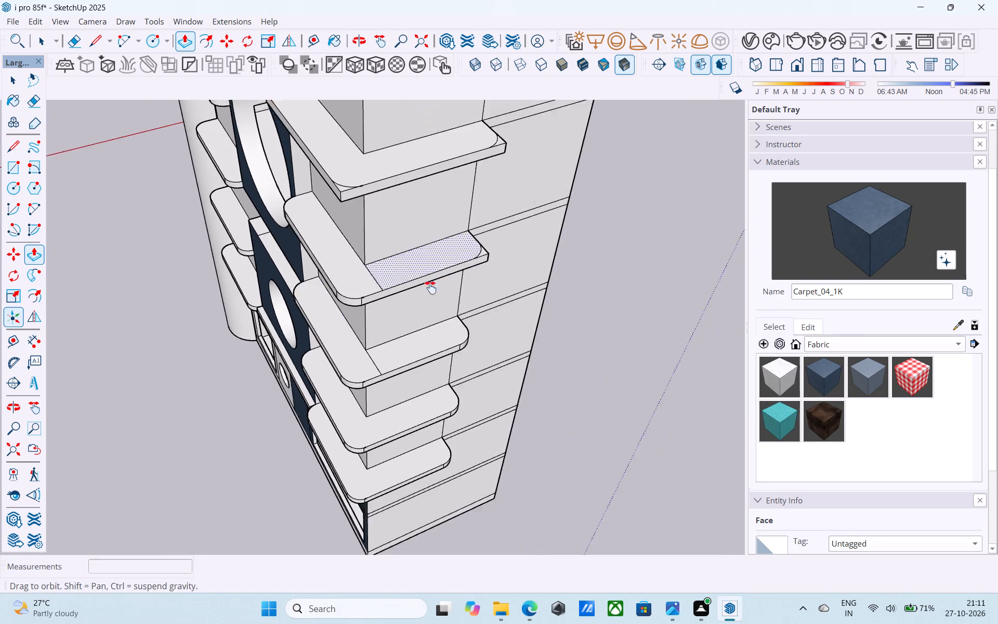
middle_drag(430, 288, 382, 342)
scroll(422, 317, up, 10)
double_click(413, 334)
Cut away the side-end, outer front and inner waste corners of the fifth slab with the same 1' Push/Pull.
scroll(419, 328, down, 7)
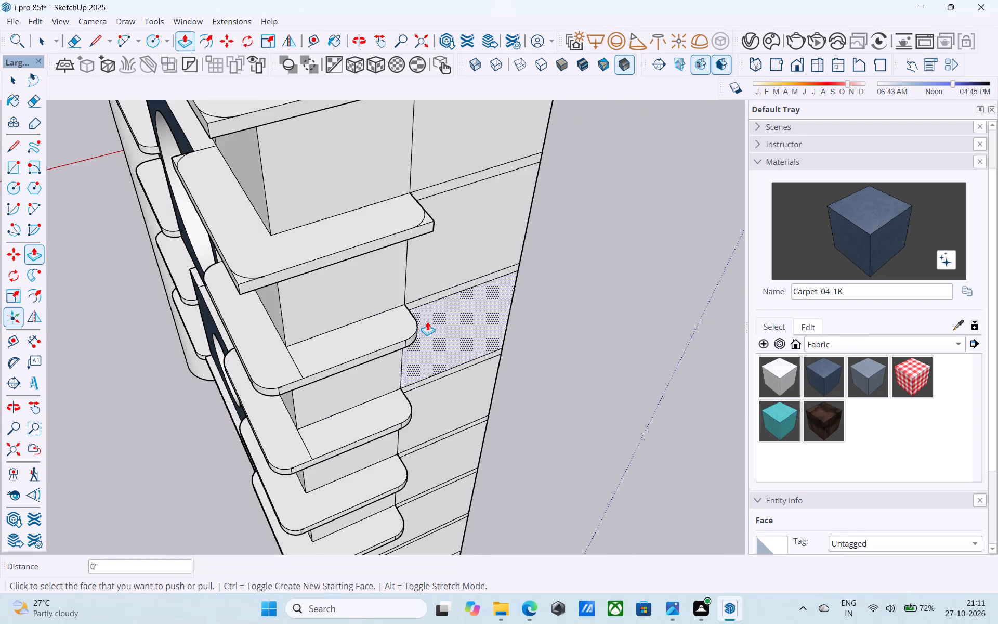
scroll(427, 321, down, 5)
shift+middle_drag(442, 303, 457, 391)
scroll(445, 346, up, 9)
double_click(448, 339)
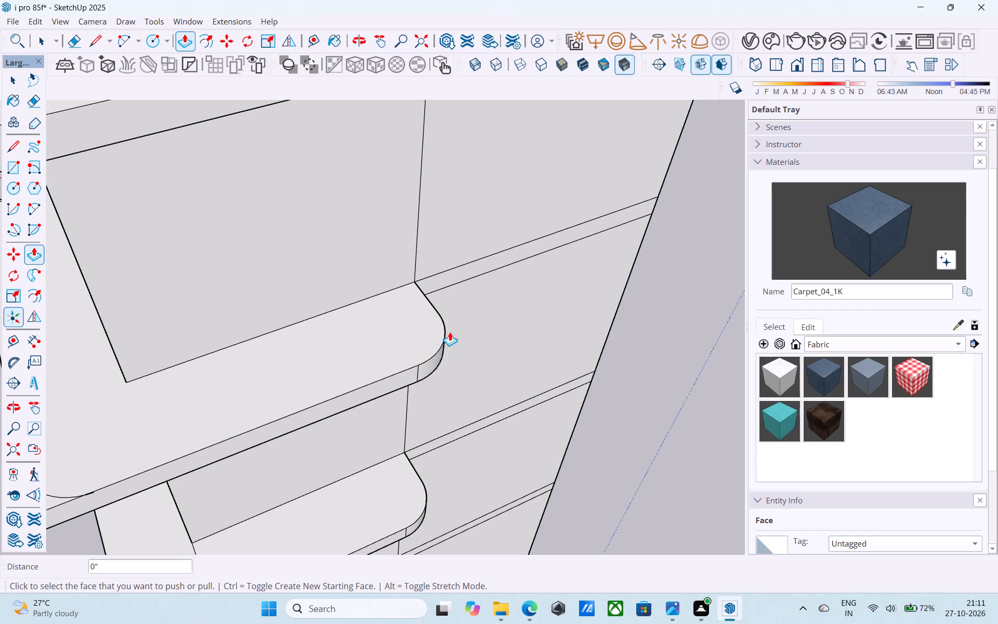
scroll(474, 308, down, 8)
middle_drag(352, 344, 486, 309)
scroll(430, 356, up, 11)
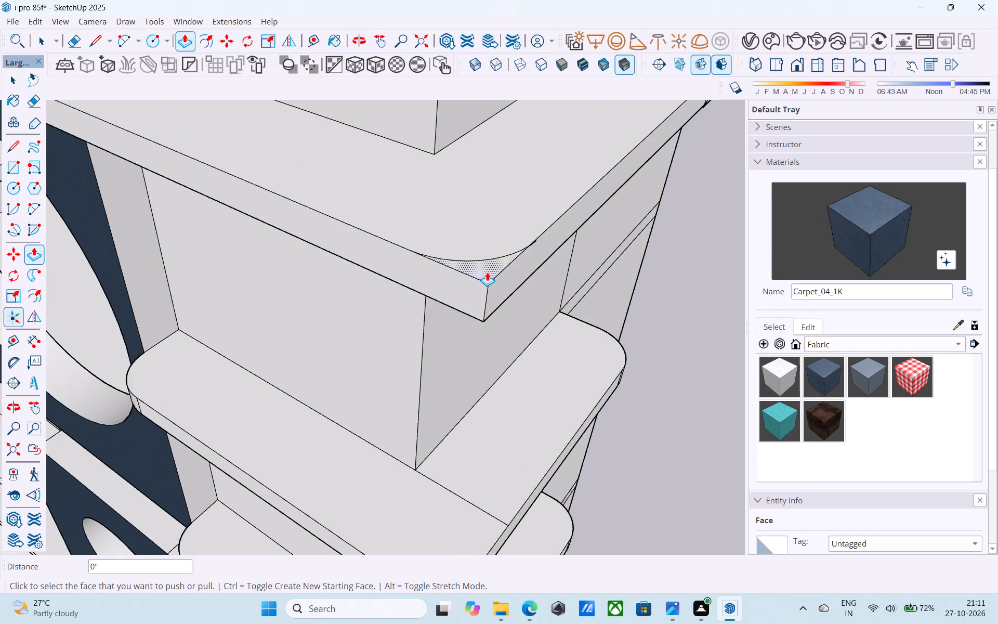
double_click(487, 272)
scroll(488, 269, down, 5)
shift+middle_drag(488, 270, 520, 405)
middle_drag(245, 272, 447, 329)
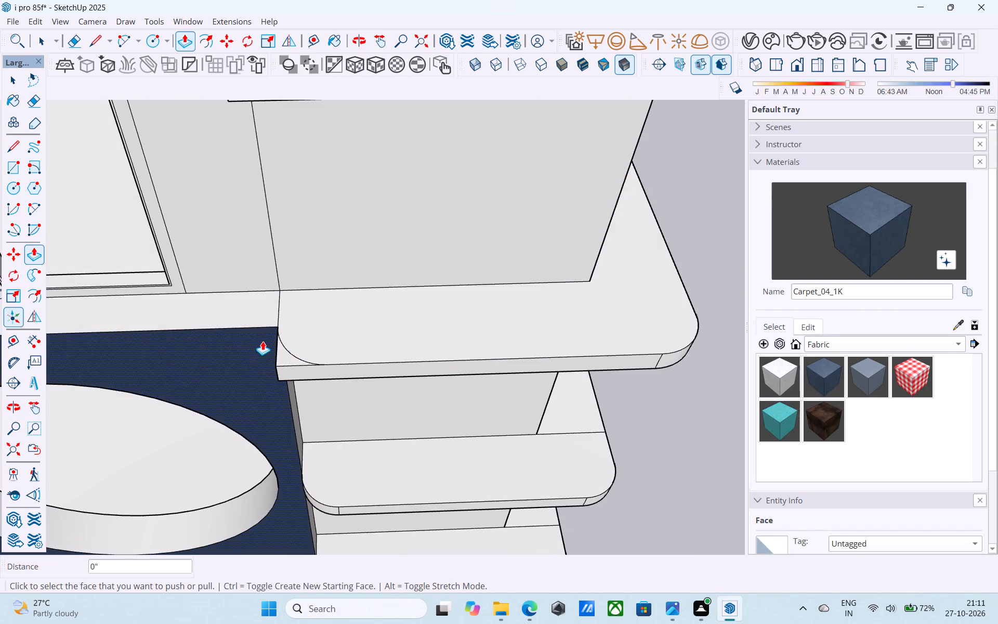
double_click(287, 359)
Cut away the outer front, inner and side-end waste corners of the sixth slab with the same 1' Push/Pull.
scroll(320, 332, down, 14)
shift+middle_drag(395, 300, 376, 331)
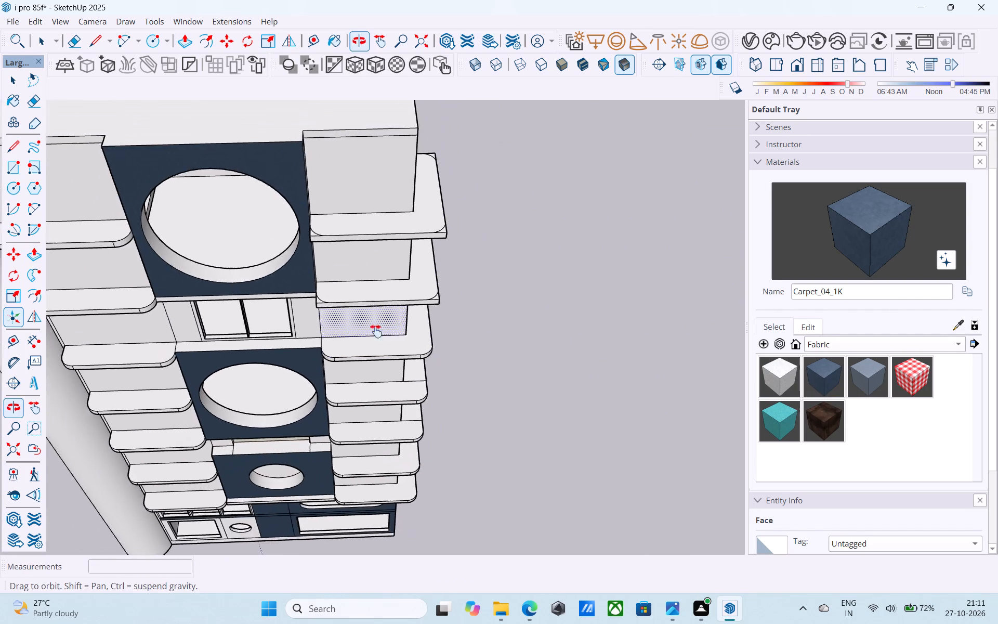
shift+middle_drag(376, 331, 247, 339)
scroll(329, 310, up, 14)
double_click(350, 306)
scroll(354, 304, down, 5)
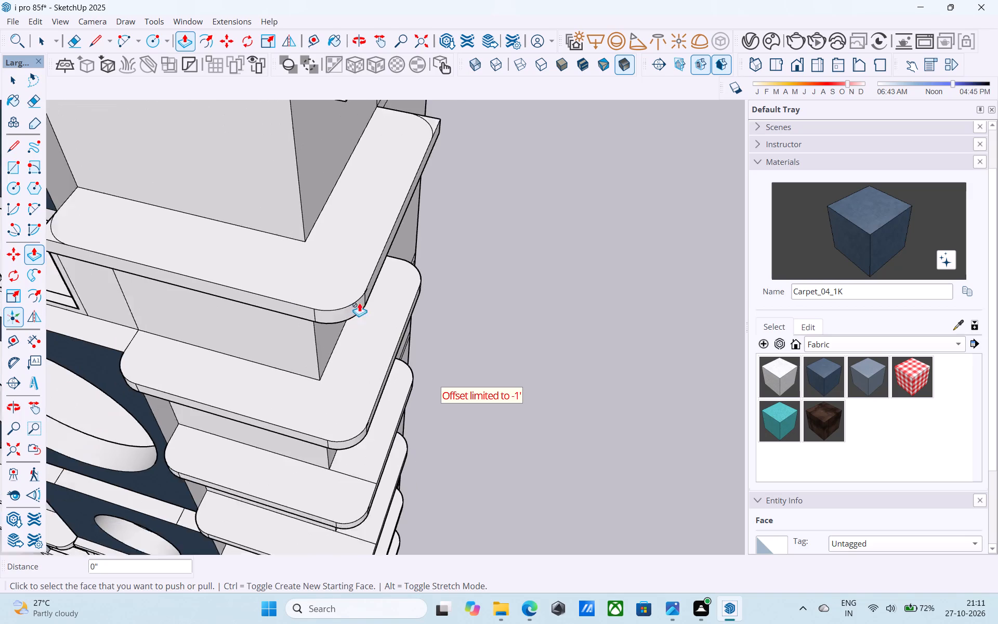
middle_drag(335, 293, 512, 349)
scroll(251, 313, up, 8)
double_click(229, 293)
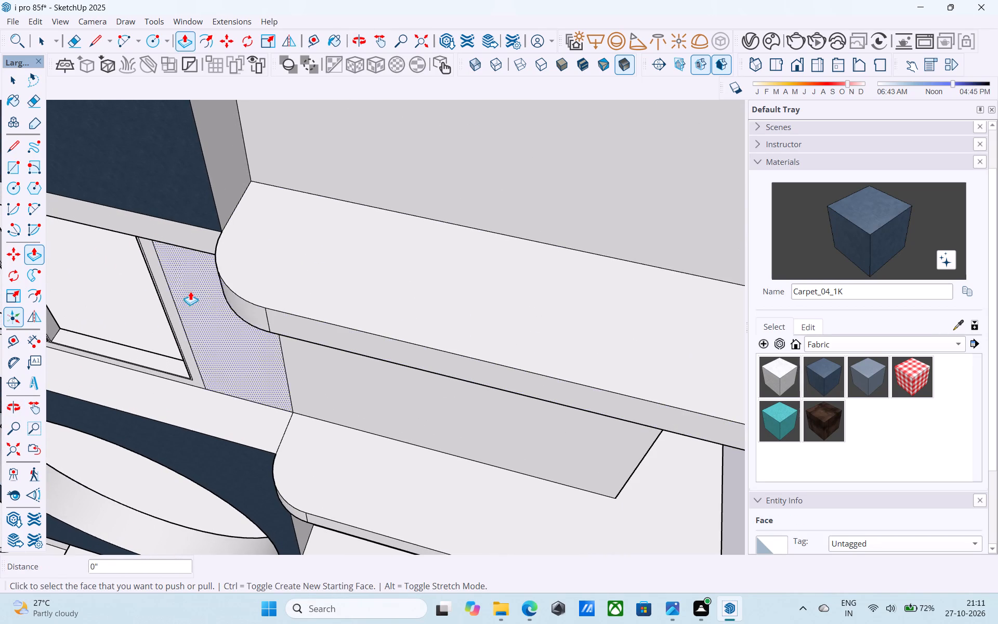
scroll(182, 291, down, 12)
middle_drag(364, 282, 134, 310)
scroll(325, 260, up, 7)
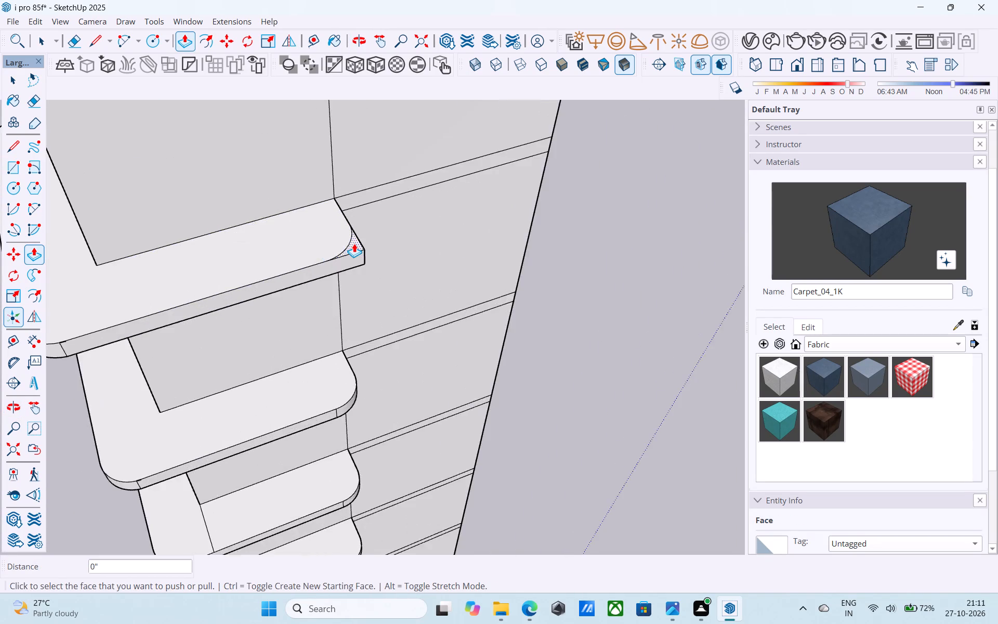
scroll(354, 243, up, 2)
click(354, 243)
scroll(354, 243, up, 1)
click(354, 243)
Cut away the side-end, outer front and inner waste corners of the uppermost slab with the same 1' Push/Pull.
scroll(354, 242, down, 13)
shift+middle_drag(352, 239, 338, 344)
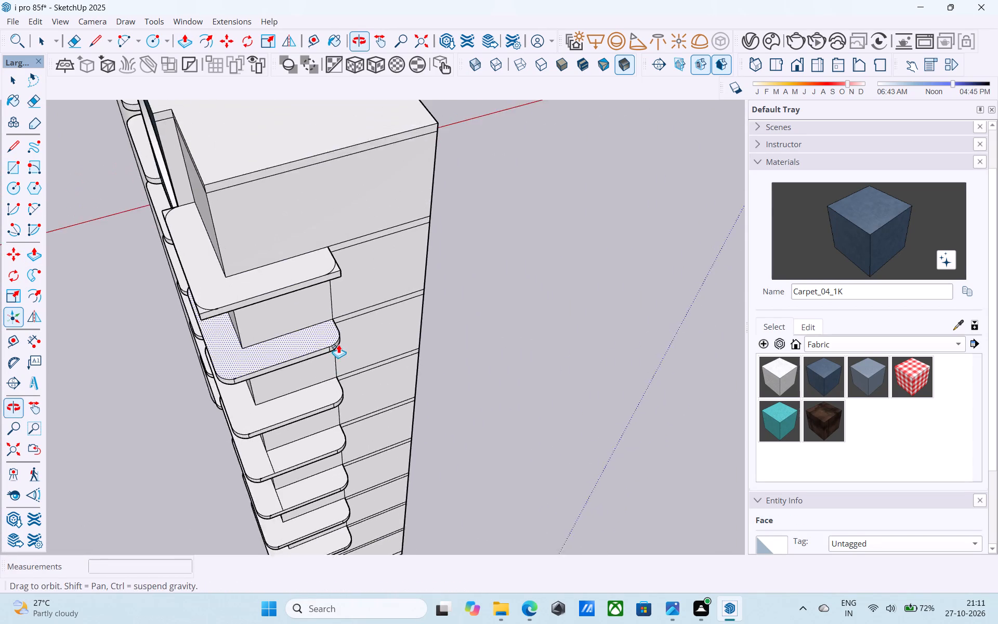
shift+middle_drag(338, 344, 338, 343)
scroll(340, 305, up, 11)
double_click(333, 256)
scroll(356, 249, down, 9)
middle_drag(307, 275, 404, 279)
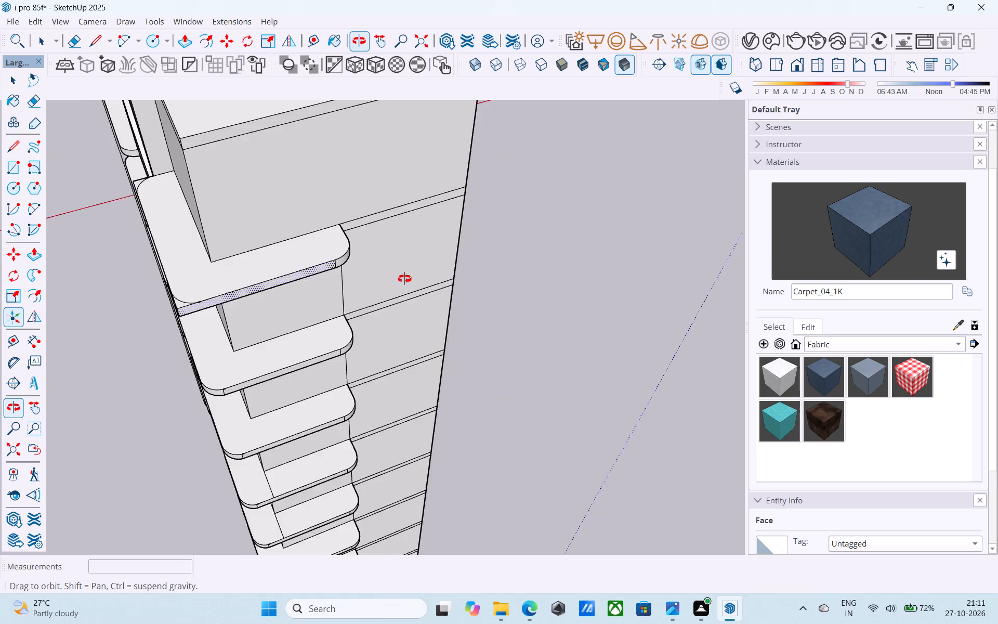
middle_drag(404, 279, 459, 279)
scroll(303, 360, up, 12)
double_click(351, 358)
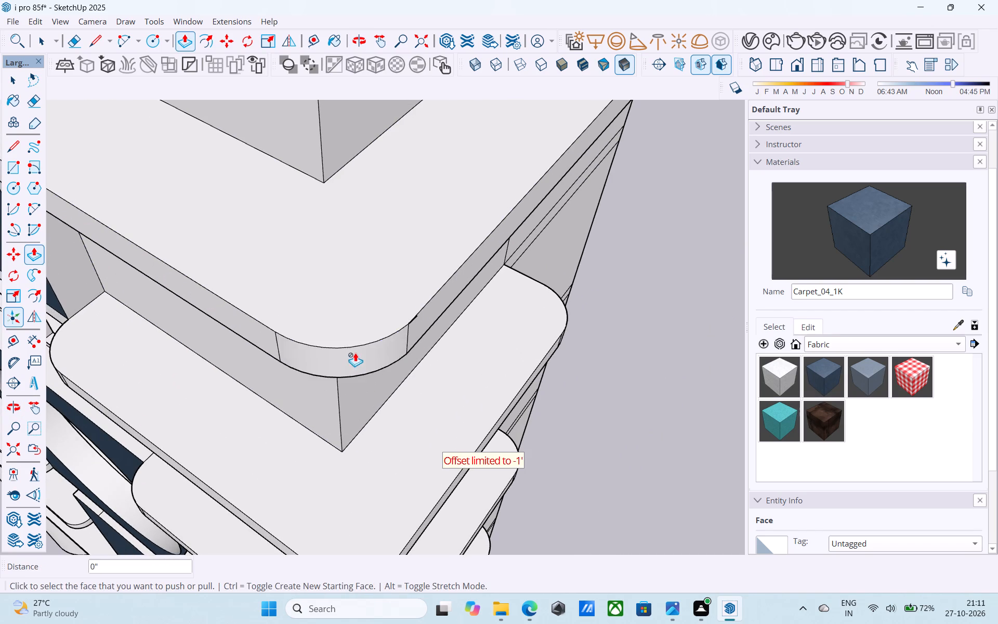
scroll(357, 352, down, 10)
shift+middle_drag(335, 352, 639, 381)
scroll(306, 320, up, 4)
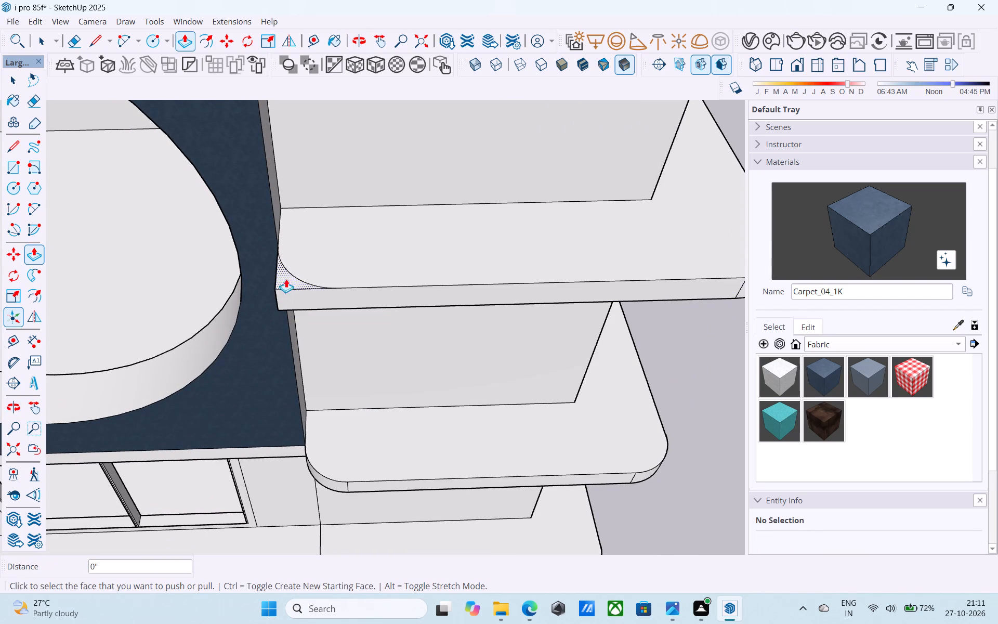
double_click(286, 278)
Erase the stray seam lines near the outer corners of the fourth and third slabs away from the column.
scroll(313, 283, down, 16)
scroll(255, 283, down, 1)
shift+middle_drag(257, 288, 327, 293)
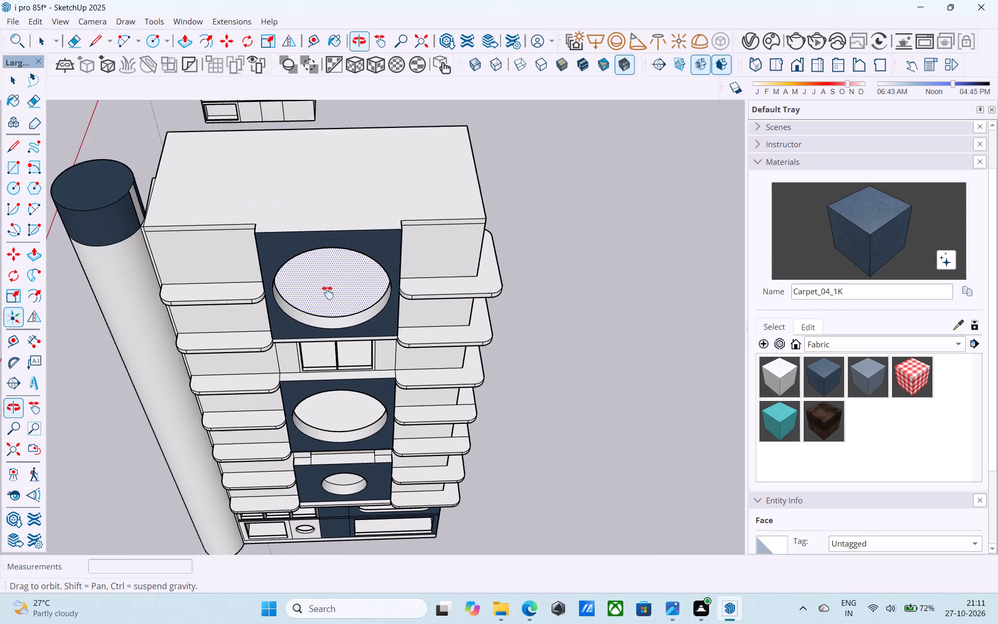
shift+middle_drag(327, 293, 214, 171)
shift+middle_drag(352, 348, 144, 357)
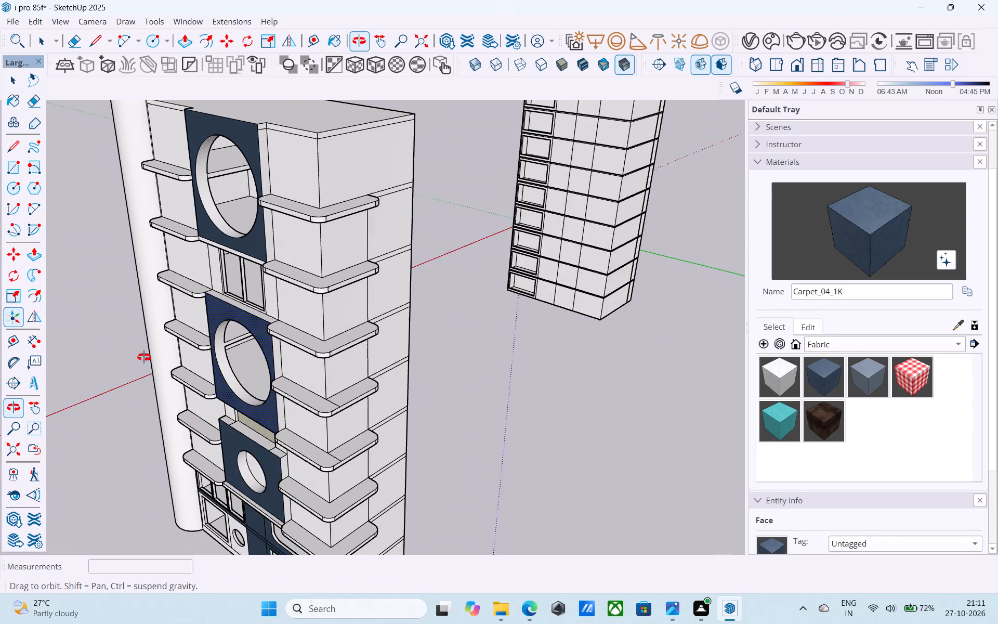
shift+middle_drag(144, 357, 143, 357)
middle_drag(264, 415, 259, 385)
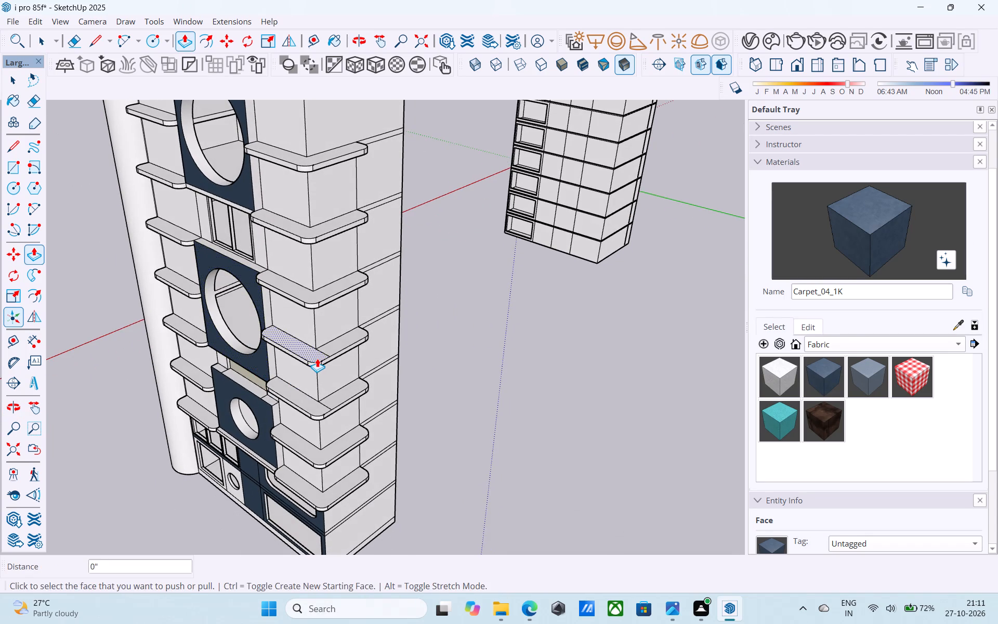
key(e)
scroll(317, 358, up, 7)
click(328, 349)
scroll(325, 372, down, 1)
shift+middle_drag(325, 375, 322, 344)
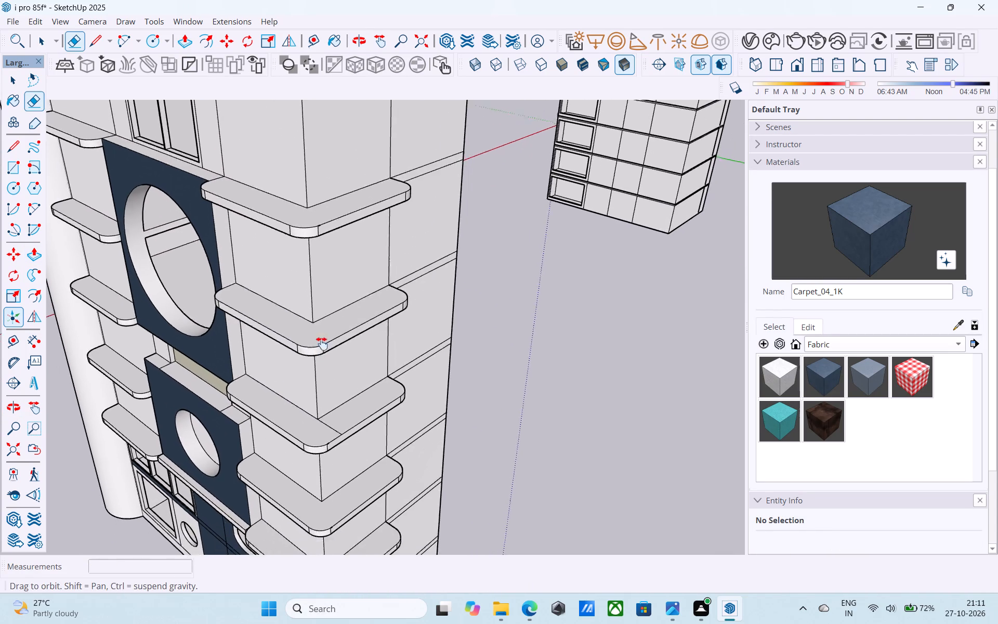
shift+middle_drag(322, 344, 311, 303)
scroll(311, 372, up, 7)
drag(315, 382, 336, 371)
Offset the top face outline of the uppermost column-side slab inward by 3".
scroll(333, 349, down, 10)
middle_drag(319, 420, 596, 401)
scroll(332, 361, down, 2)
middle_drag(333, 362, 467, 462)
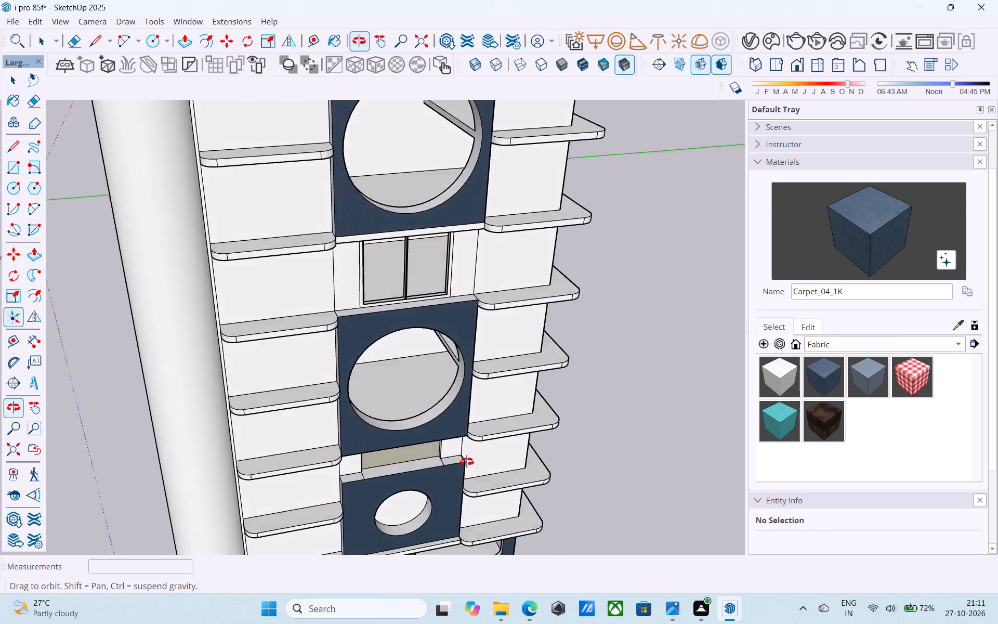
middle_drag(467, 462, 535, 480)
middle_drag(396, 401, 435, 483)
middle_drag(398, 348, 388, 371)
key(space)
scroll(320, 358, up, 4)
click(279, 326)
scroll(274, 325, up, 3)
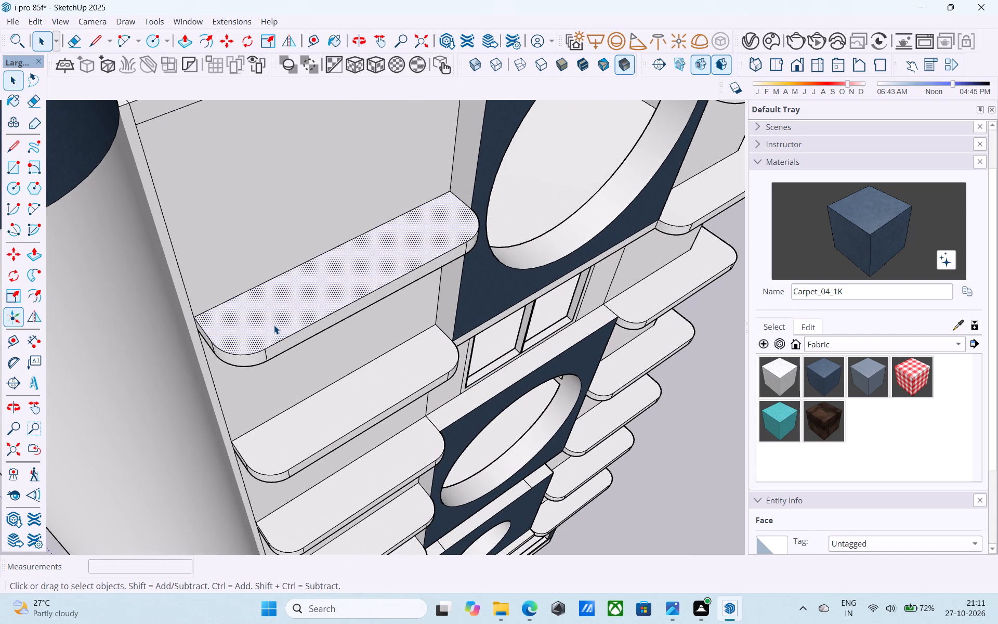
key(f)
click(274, 325)
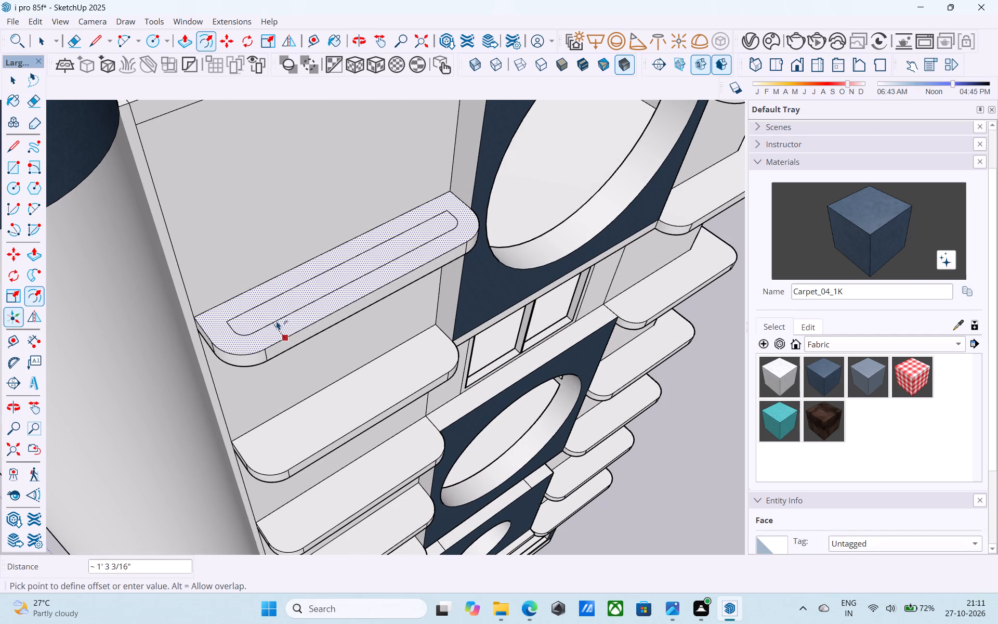
text(3")
key(Return)
Draw 3" lines from the offset outline's two back corners to the wall edge on the uppermost column-side slab.
scroll(277, 321, up, 2)
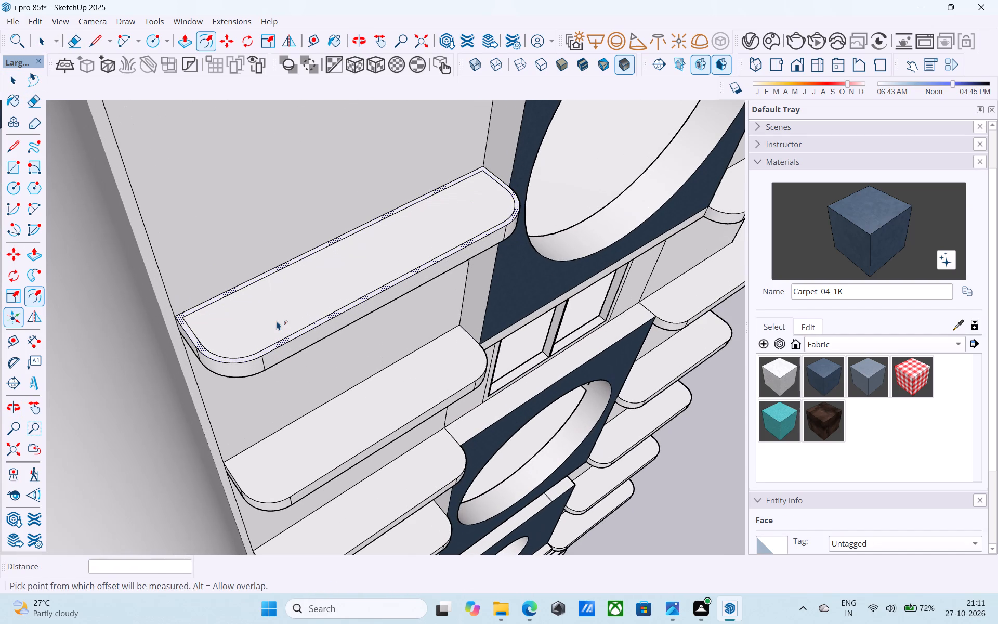
key(l)
scroll(203, 323, up, 12)
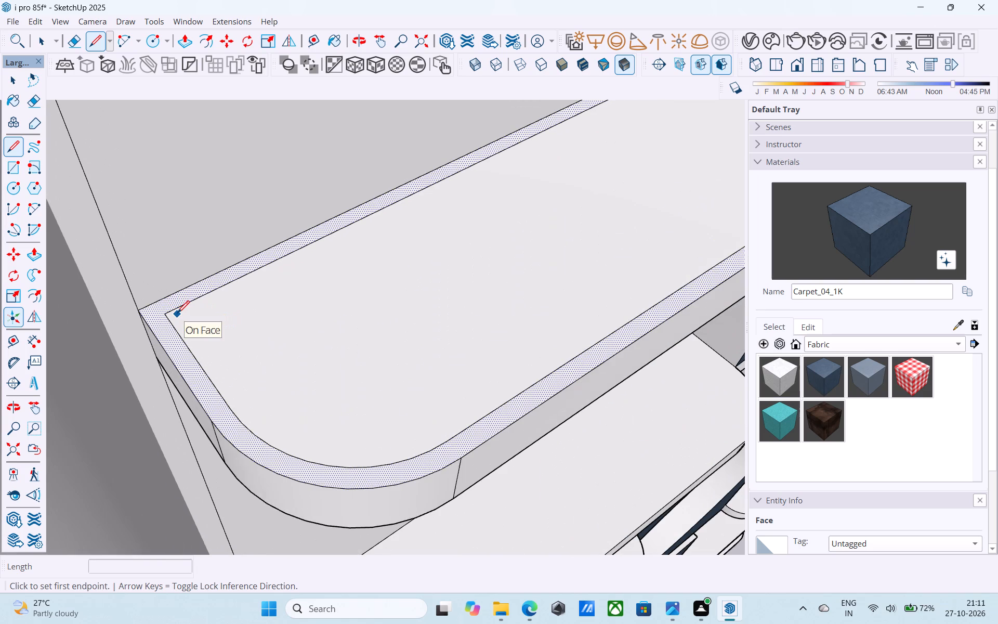
click(167, 314)
click(154, 304)
key(space)
scroll(103, 315, down, 4)
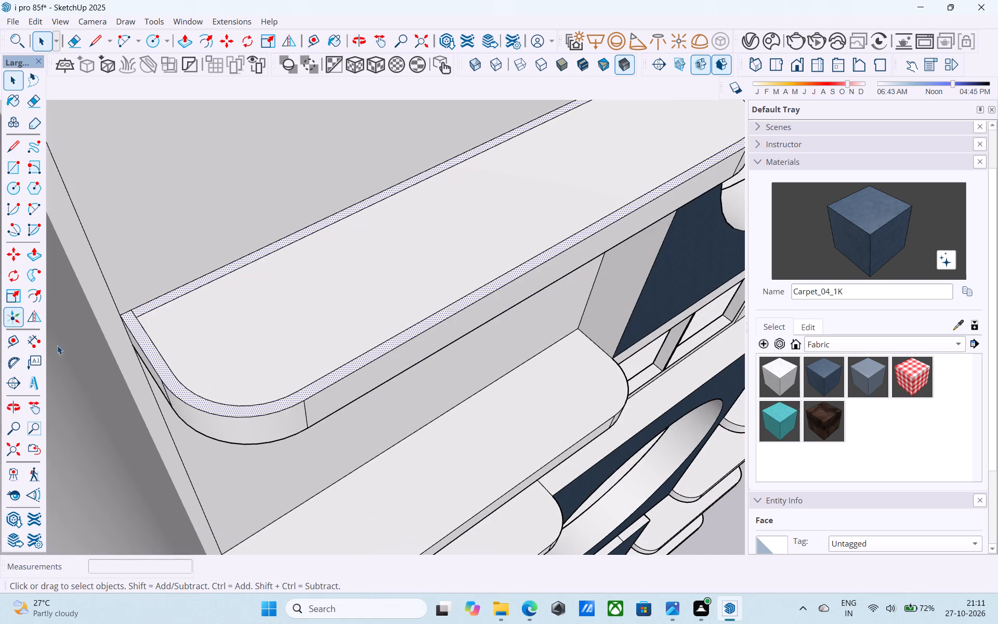
scroll(57, 345, down, 6)
scroll(243, 330, down, 9)
middle_drag(245, 331, 136, 429)
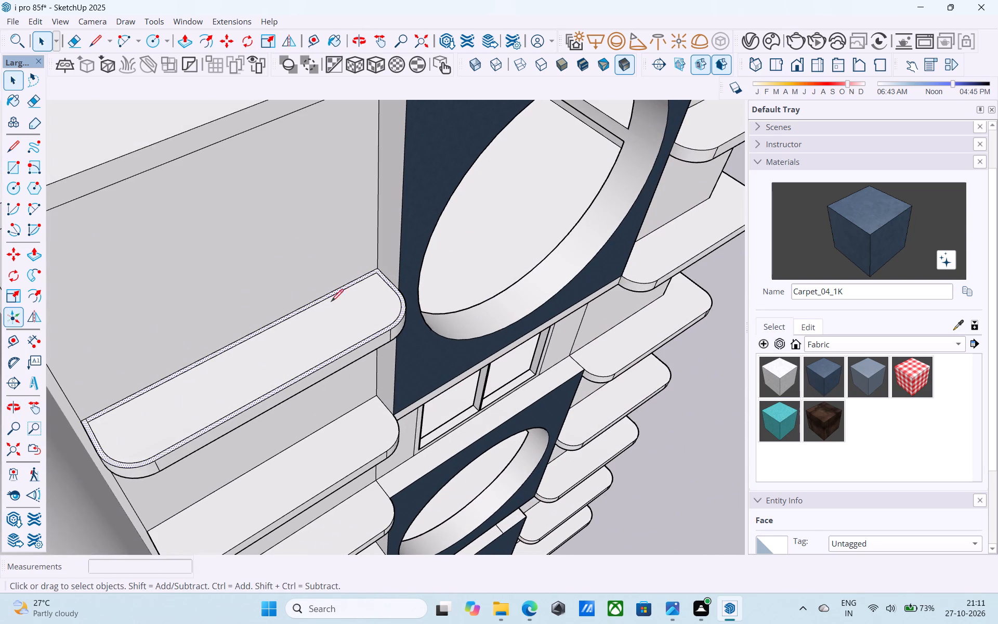
key(l)
scroll(363, 276, up, 11)
click(397, 273)
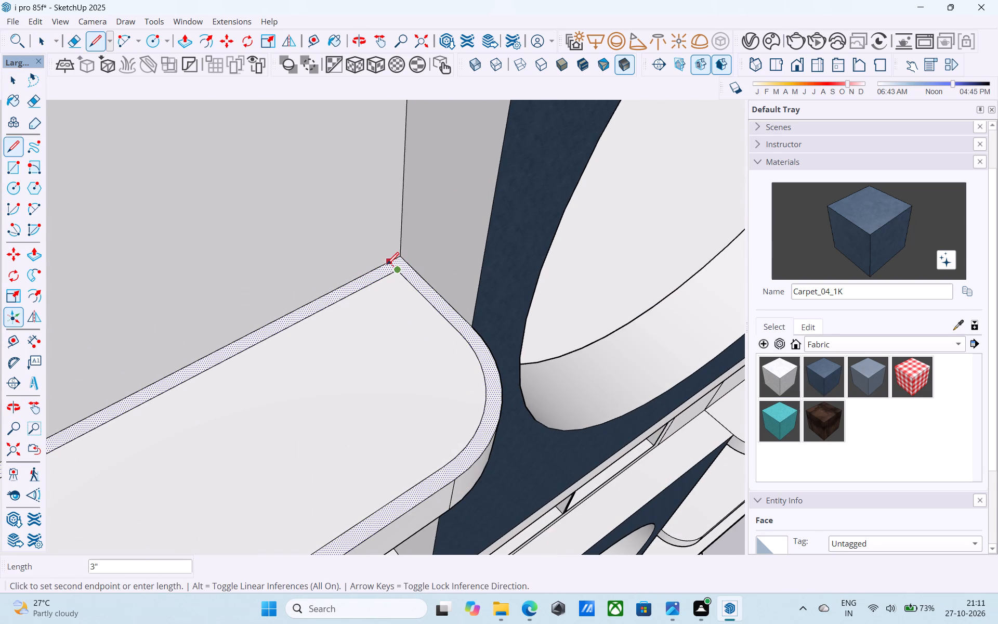
click(386, 265)
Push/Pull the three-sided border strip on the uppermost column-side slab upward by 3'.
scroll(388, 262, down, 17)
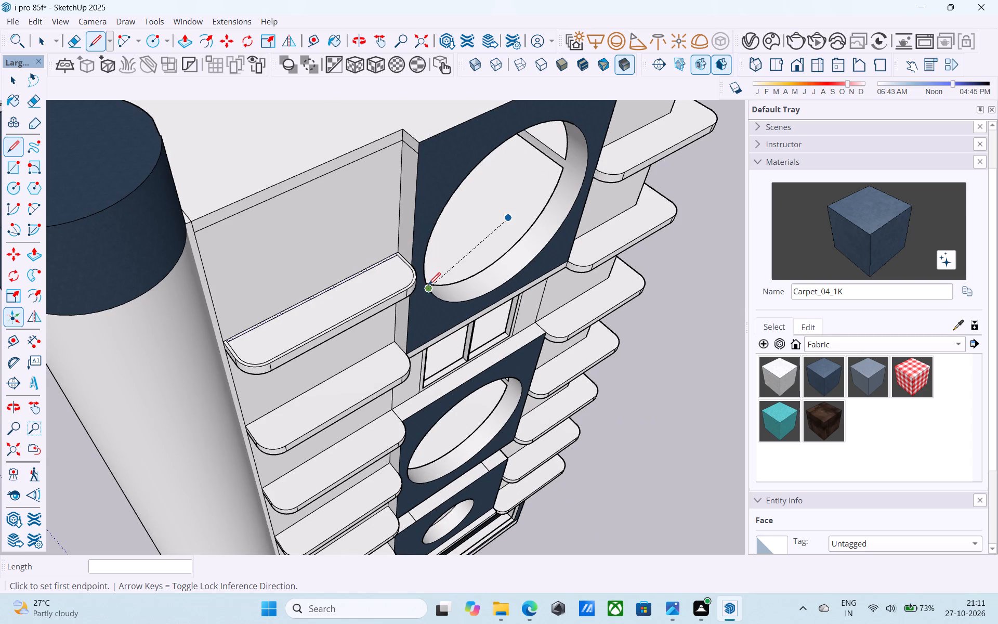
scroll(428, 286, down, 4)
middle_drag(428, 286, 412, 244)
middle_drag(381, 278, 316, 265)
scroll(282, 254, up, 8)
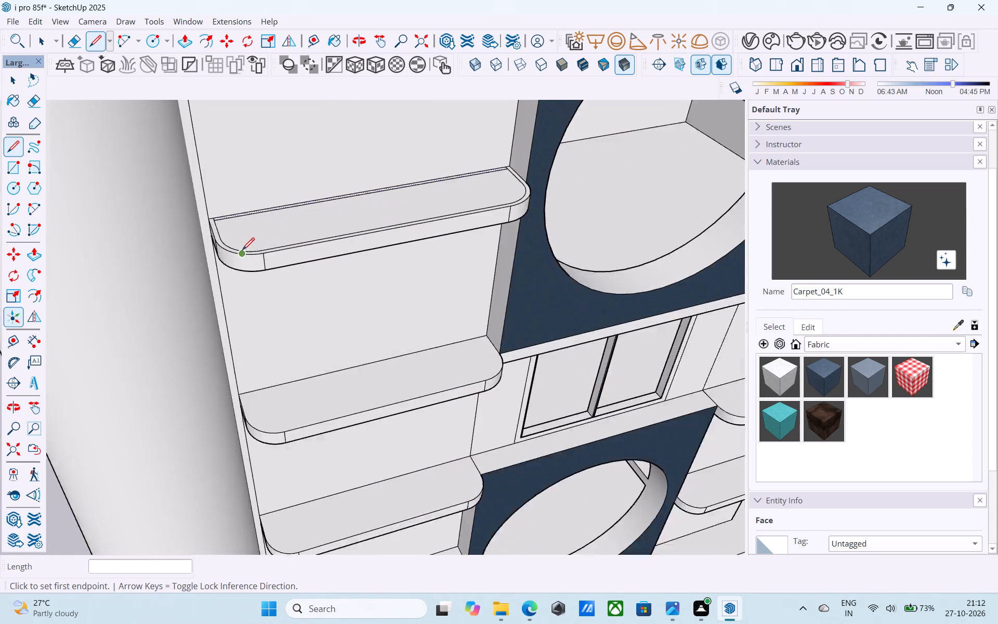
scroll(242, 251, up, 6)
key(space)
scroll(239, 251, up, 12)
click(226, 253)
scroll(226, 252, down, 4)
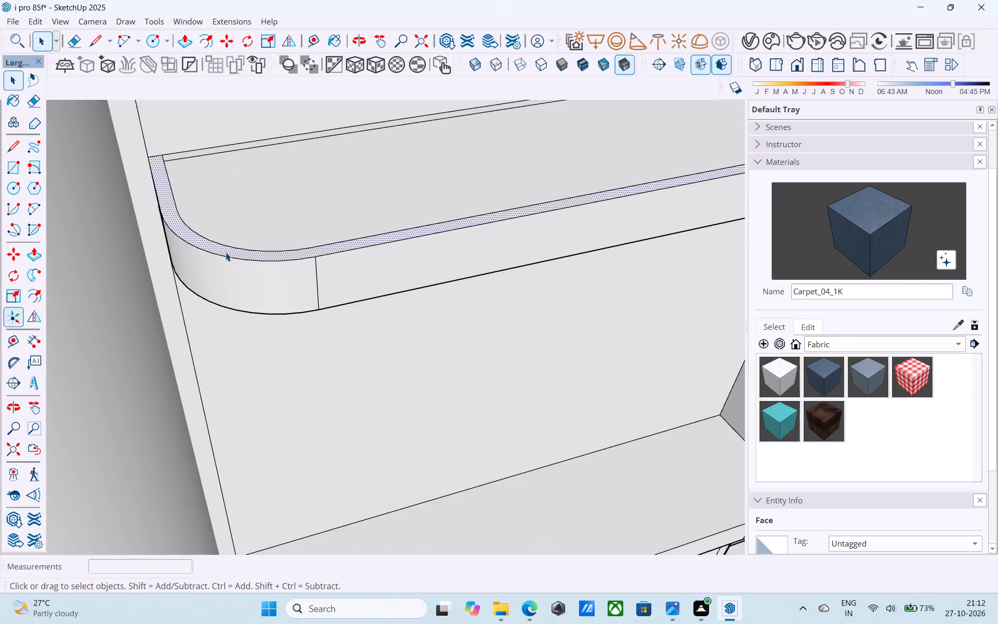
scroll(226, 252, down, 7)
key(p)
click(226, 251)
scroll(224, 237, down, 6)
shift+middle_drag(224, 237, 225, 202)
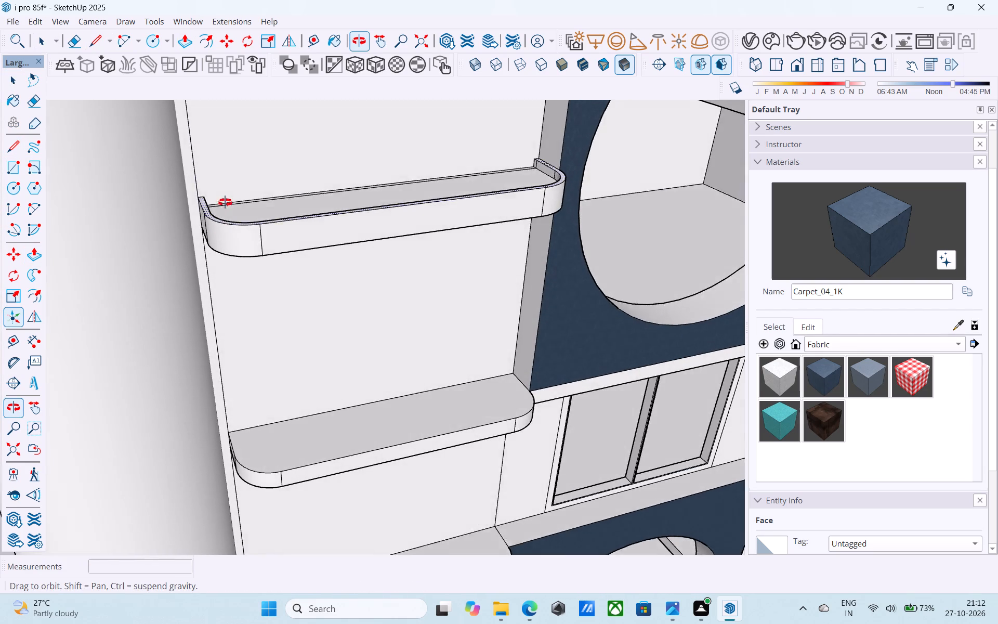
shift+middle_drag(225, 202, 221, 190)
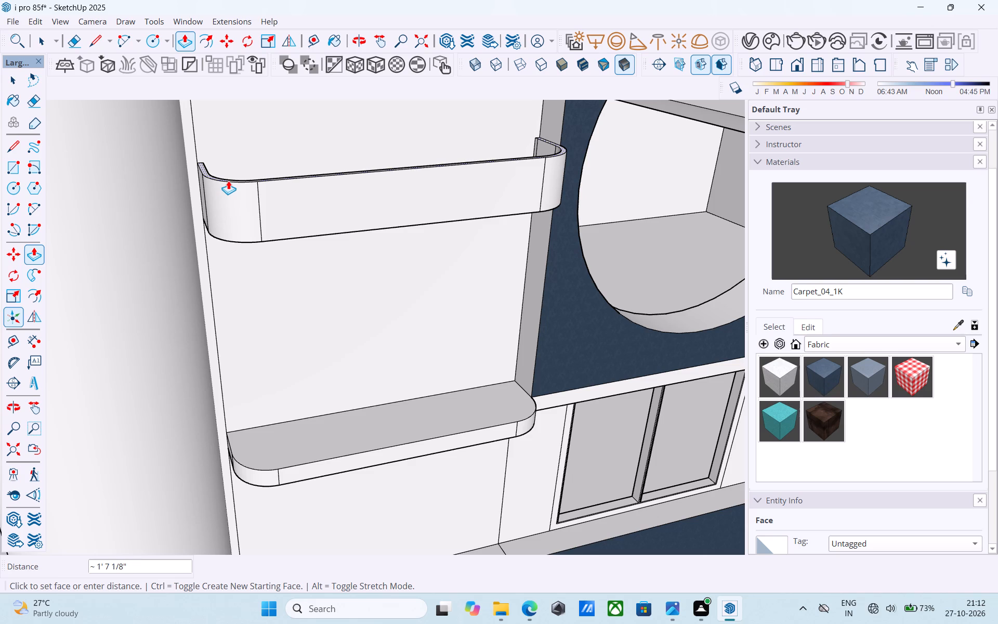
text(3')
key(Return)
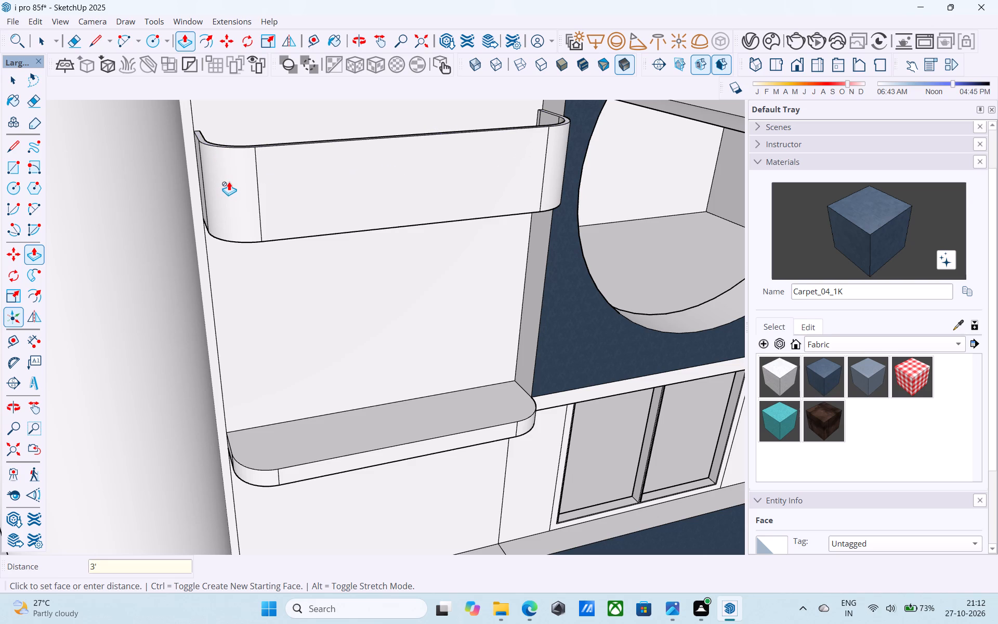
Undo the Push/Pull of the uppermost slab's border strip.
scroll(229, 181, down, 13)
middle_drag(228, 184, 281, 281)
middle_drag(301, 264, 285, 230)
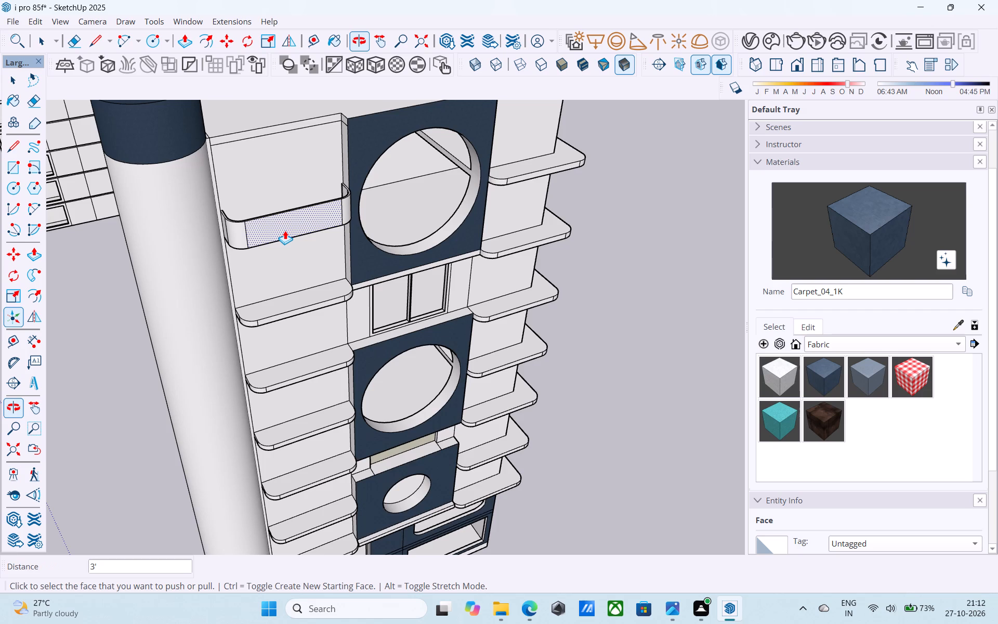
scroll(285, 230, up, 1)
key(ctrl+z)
Copy the uppermost slab's three-sided border strip from its back corner to the matching corner of the slab directly below.
key(space)
scroll(285, 230, up, 2)
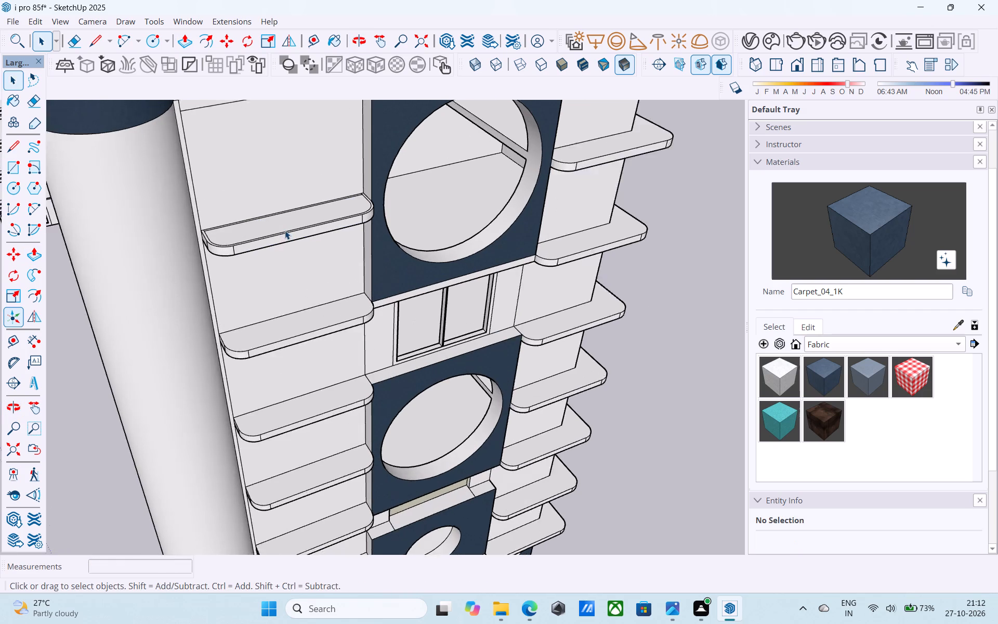
scroll(285, 230, up, 19)
click(218, 211)
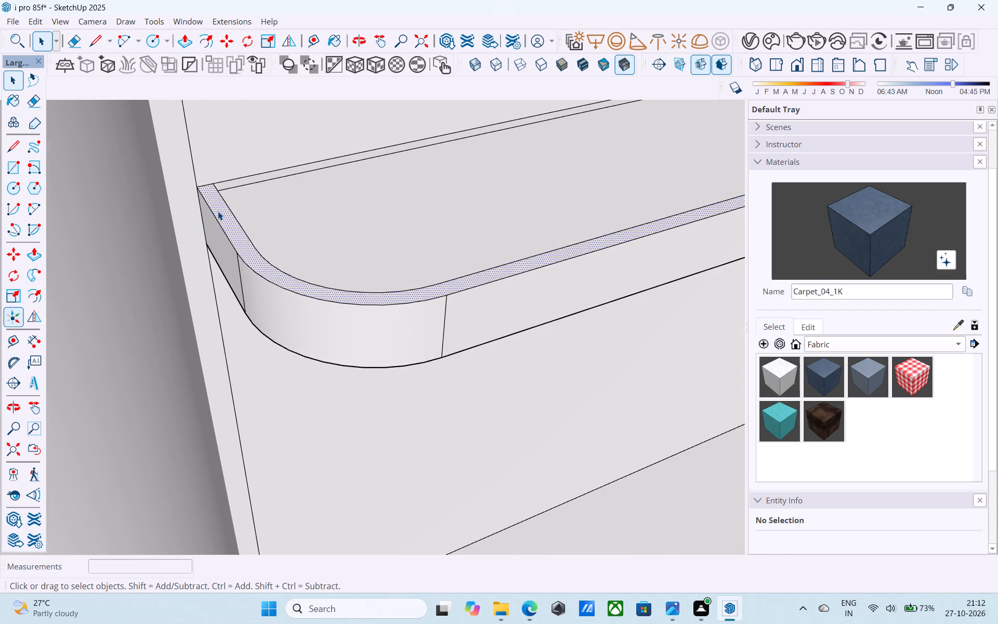
scroll(218, 211, down, 15)
key(m)
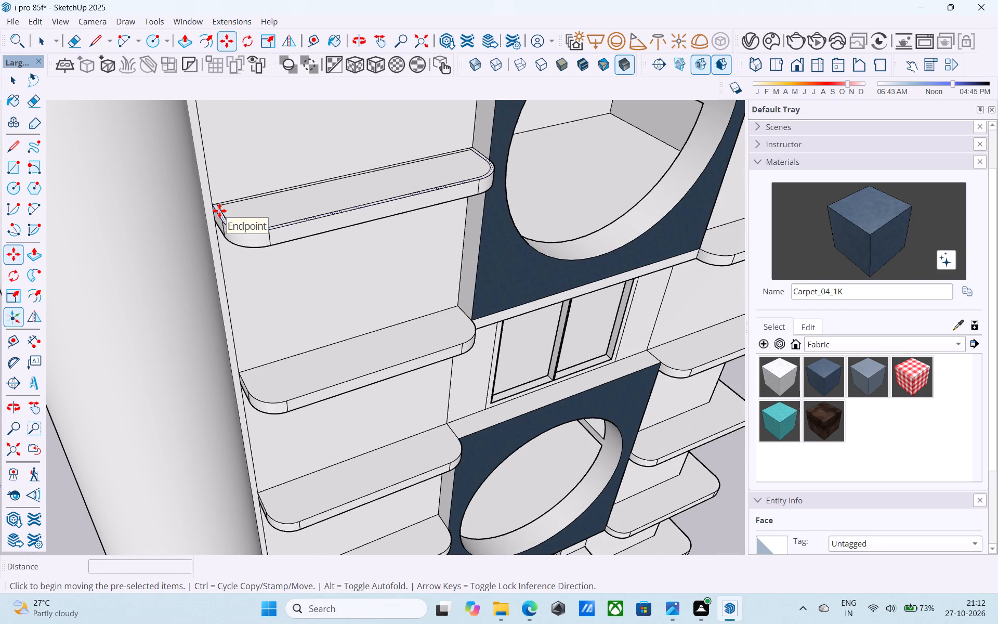
scroll(219, 211, up, 12)
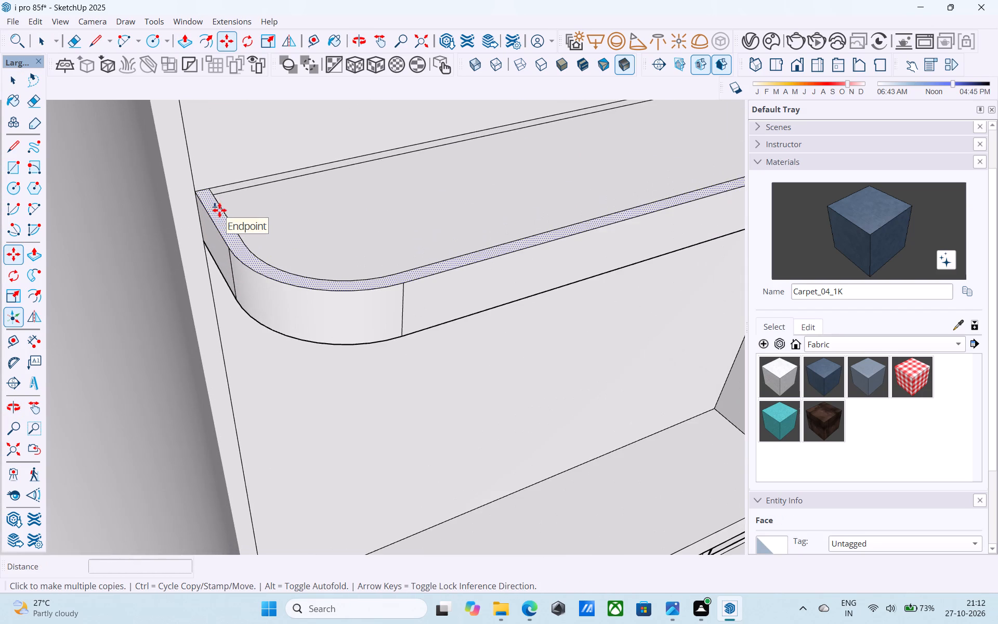
scroll(216, 193, down, 4)
middle_drag(210, 191, 151, 206)
scroll(151, 205, up, 8)
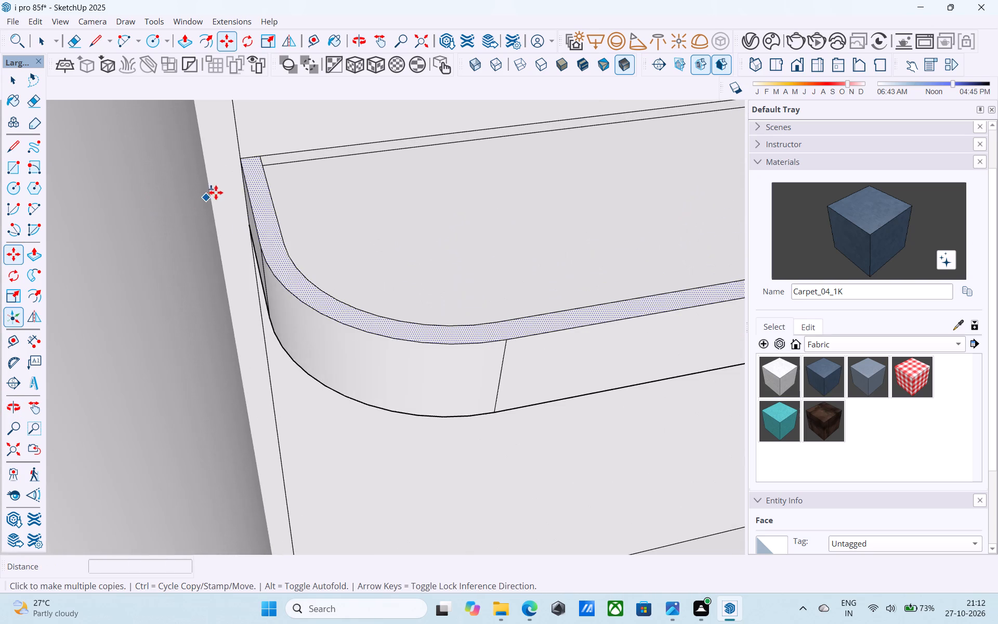
middle_drag(227, 180, 138, 210)
click(304, 126)
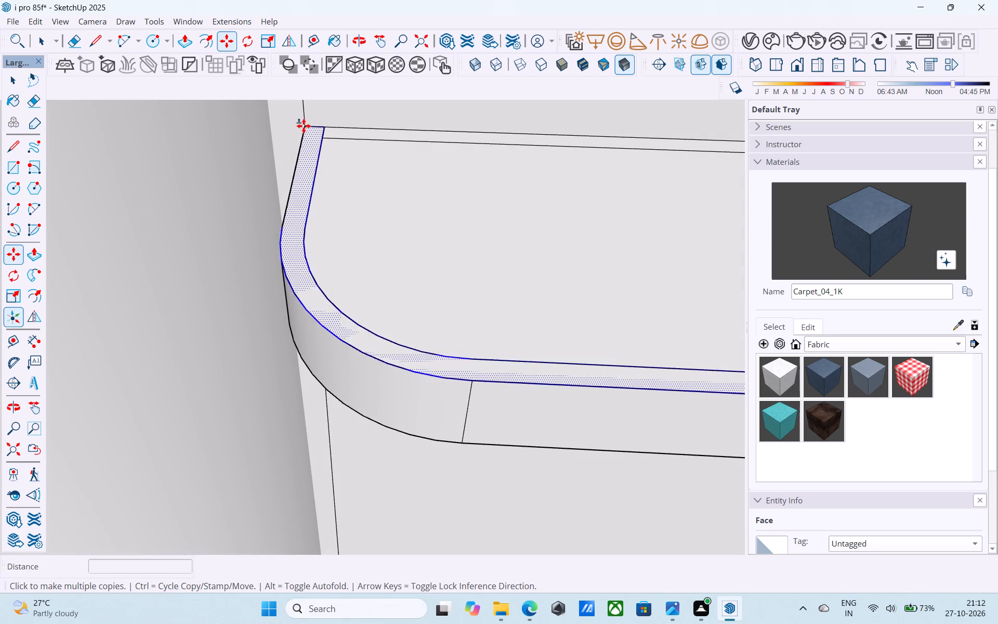
scroll(305, 123, down, 5)
scroll(360, 352, down, 4)
shift+middle_drag(359, 361, 494, 289)
scroll(426, 386, up, 7)
click(298, 425)
Place further copies of the border strip at the back corners of the third and fourth column-side slabs from the top.
scroll(299, 342, down, 10)
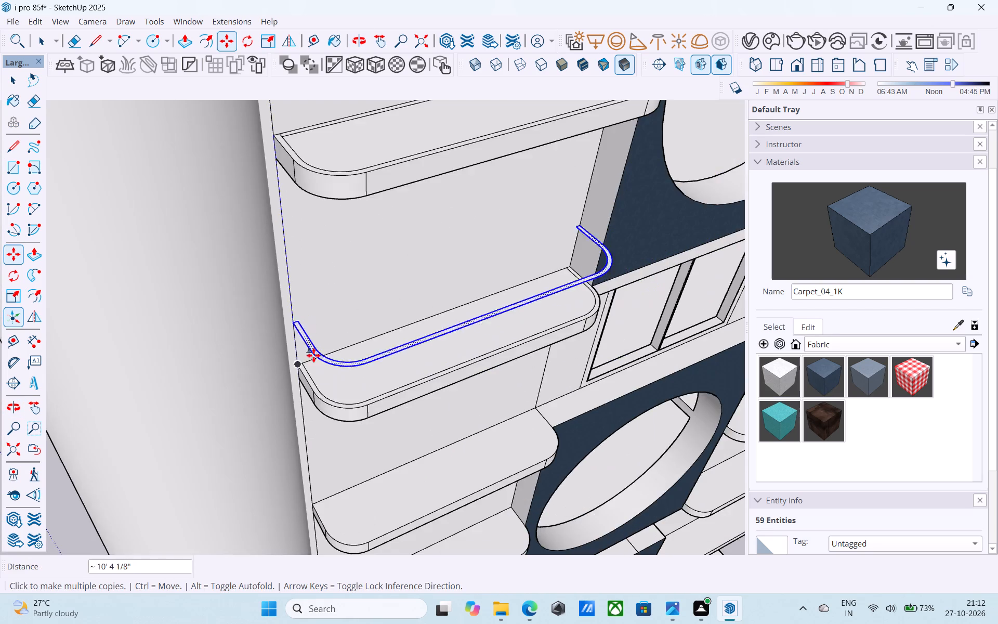
middle_drag(366, 520, 370, 422)
scroll(304, 432, up, 13)
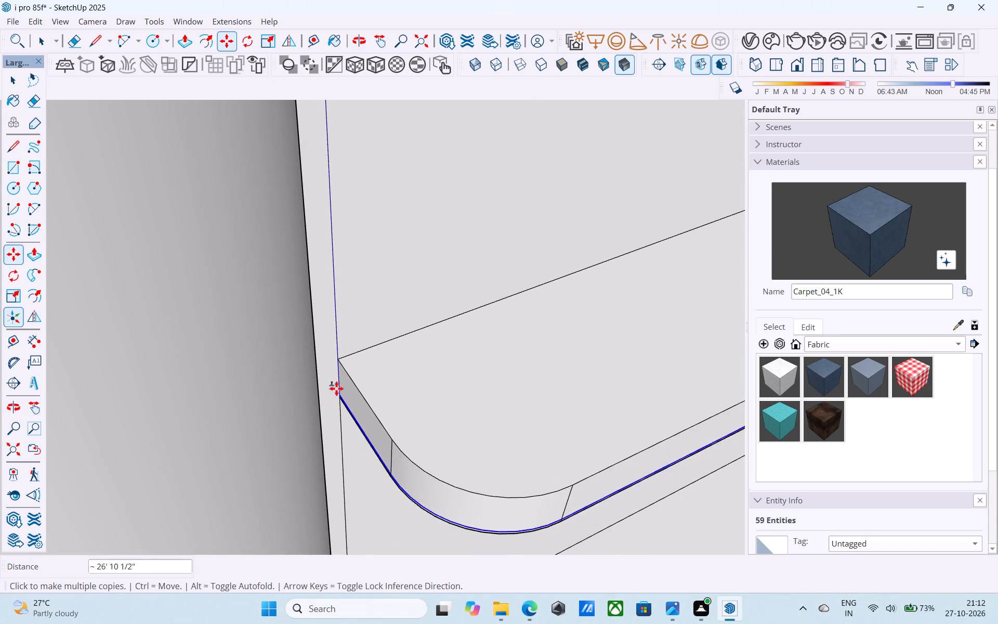
click(344, 359)
scroll(316, 264, down, 16)
shift+middle_drag(357, 314, 358, 315)
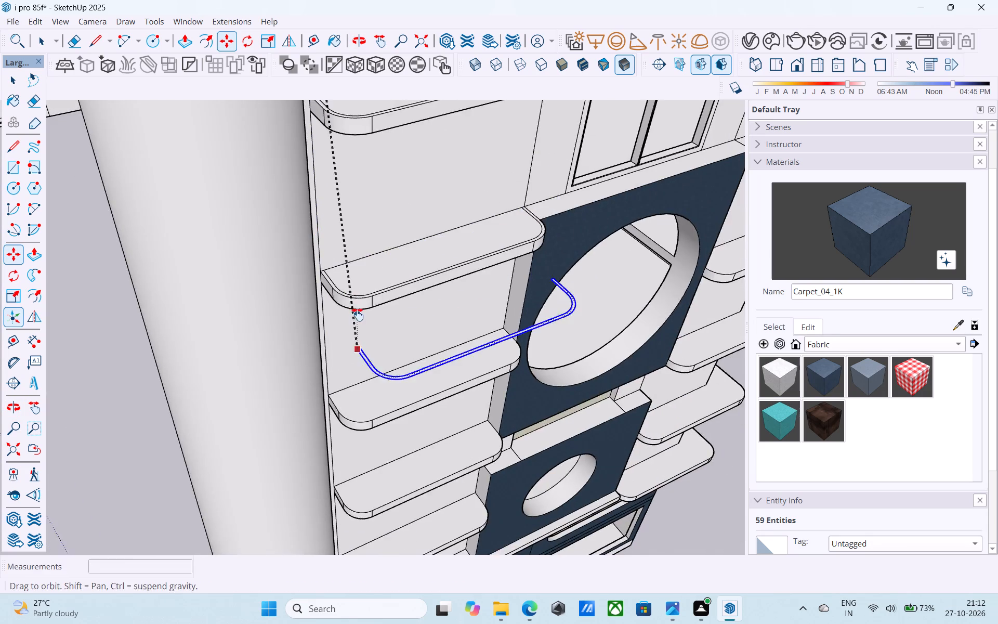
shift+middle_drag(358, 315, 343, 283)
scroll(335, 311, up, 9)
click(293, 437)
Place copies of the border strip at the back corners of the fifth and sixth column-side slabs from the top.
scroll(286, 288, down, 2)
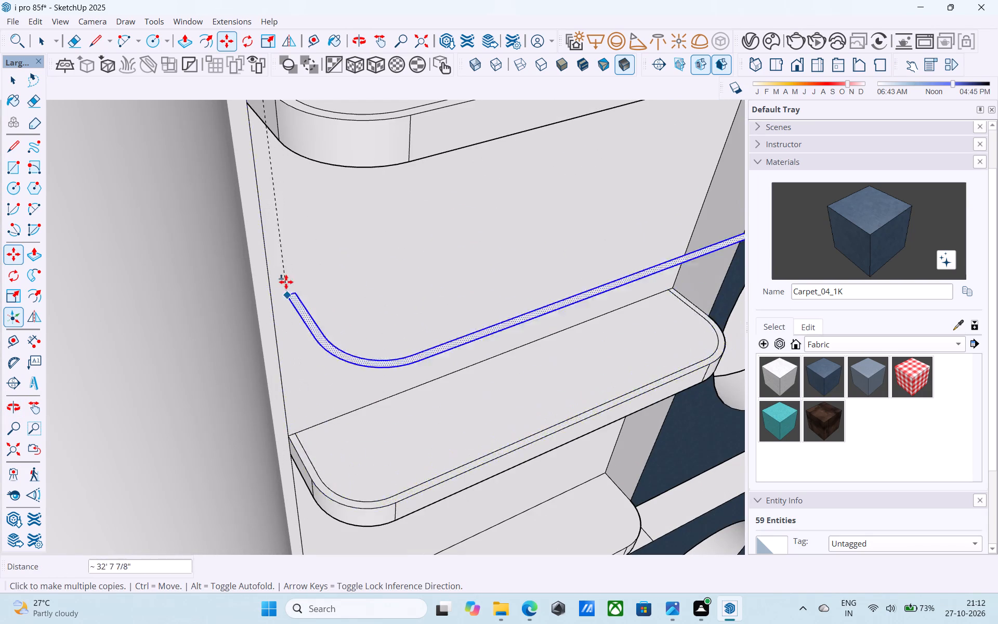
scroll(286, 282, down, 8)
shift+middle_drag(345, 418, 331, 301)
scroll(321, 320, up, 16)
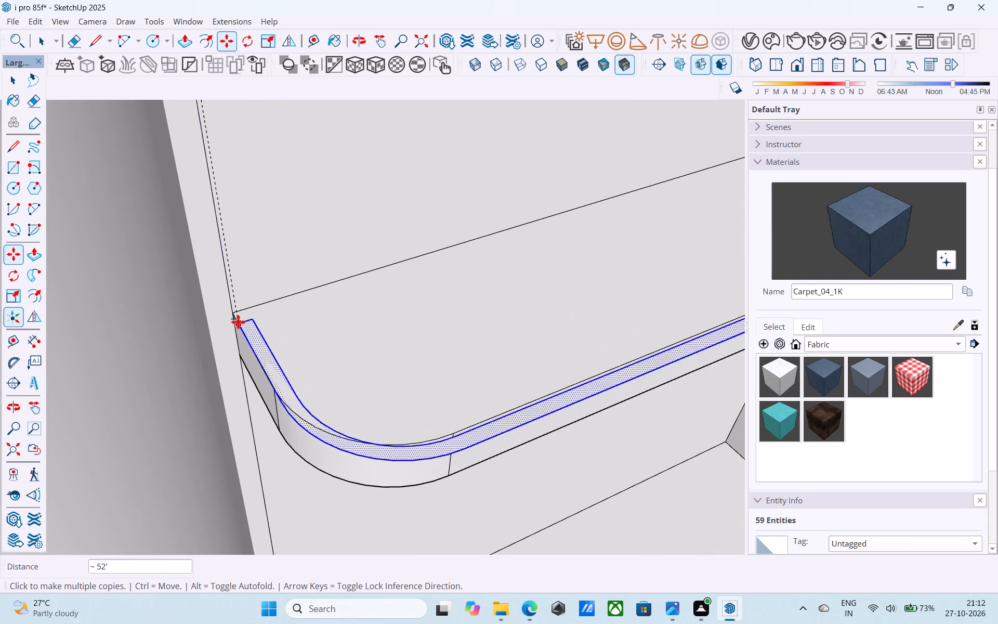
click(237, 315)
scroll(240, 213, down, 16)
shift+middle_drag(276, 371, 276, 317)
scroll(276, 317, up, 11)
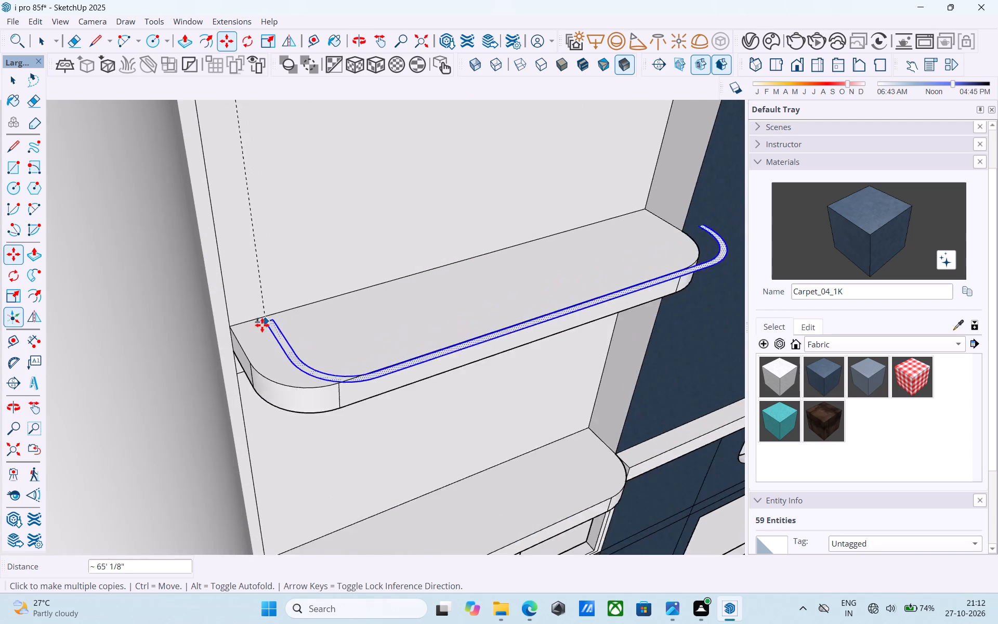
scroll(262, 325, up, 1)
click(221, 328)
Place the border strip again at the sixth column-side slab's back corner and copy it onto the lowest column-side slab.
scroll(238, 250, down, 4)
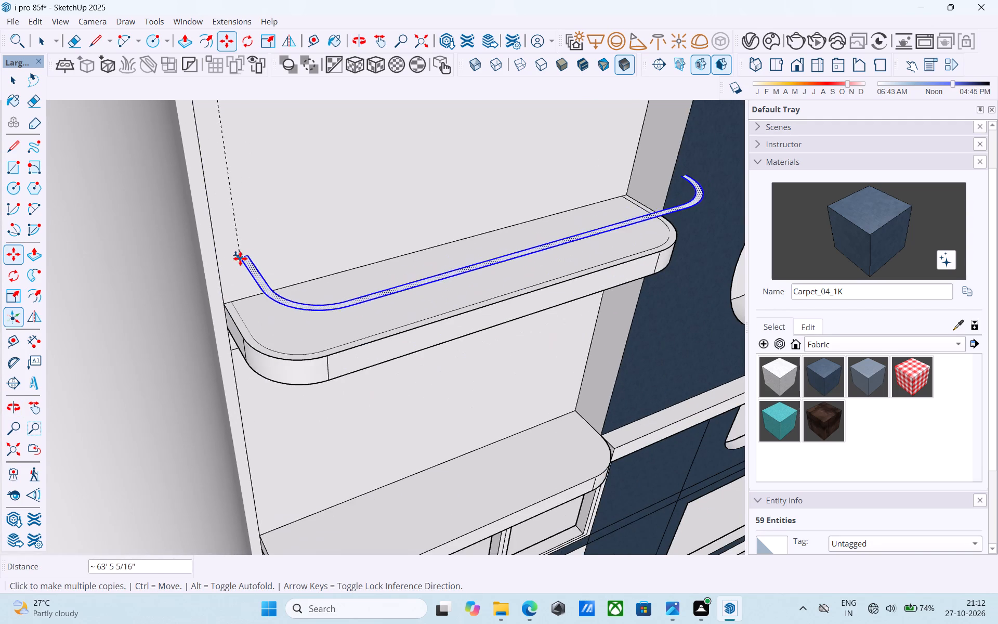
scroll(241, 258, down, 4)
middle_drag(245, 280, 239, 341)
scroll(235, 365, up, 8)
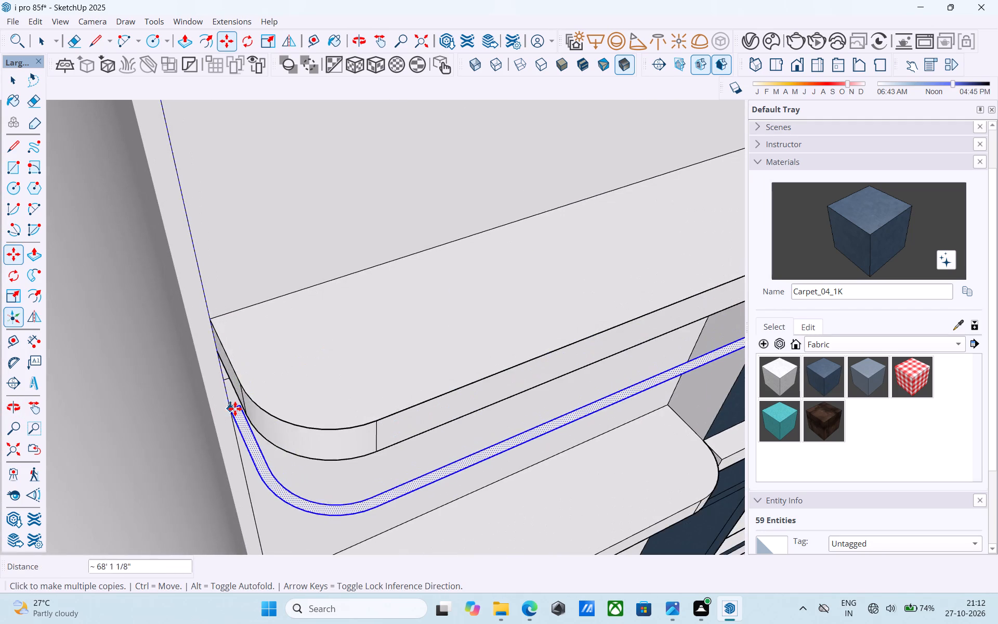
scroll(229, 362, up, 5)
click(203, 294)
scroll(289, 204, down, 7)
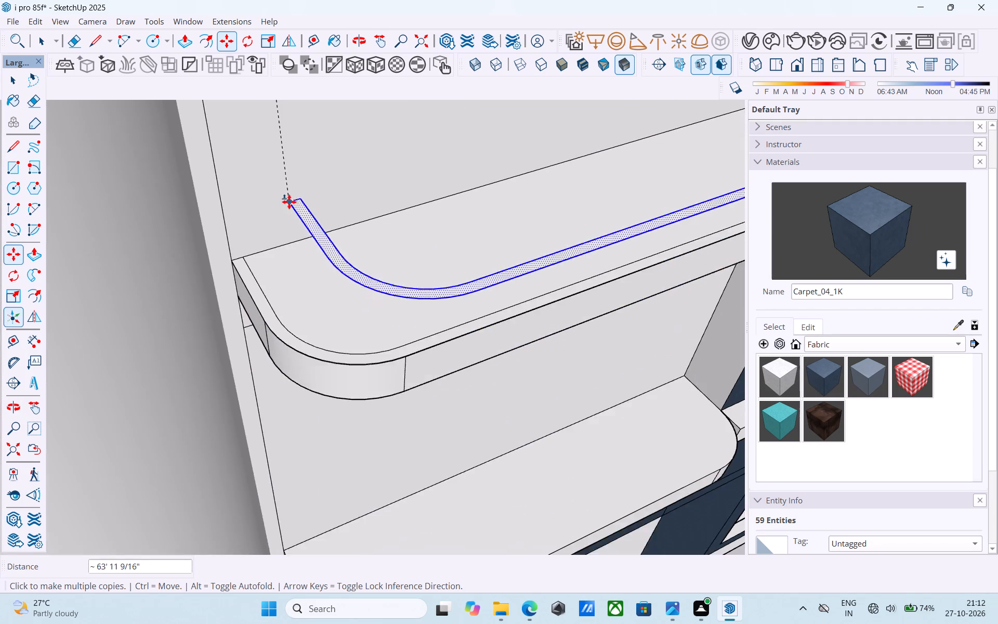
scroll(289, 202, down, 3)
shift+middle_drag(342, 404, 320, 268)
scroll(277, 316, up, 9)
click(266, 332)
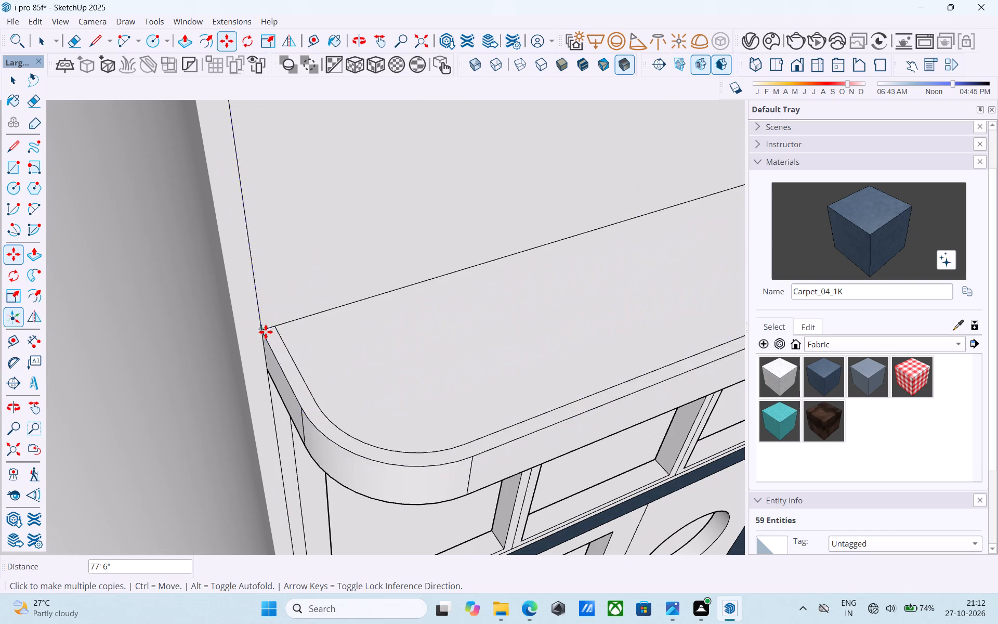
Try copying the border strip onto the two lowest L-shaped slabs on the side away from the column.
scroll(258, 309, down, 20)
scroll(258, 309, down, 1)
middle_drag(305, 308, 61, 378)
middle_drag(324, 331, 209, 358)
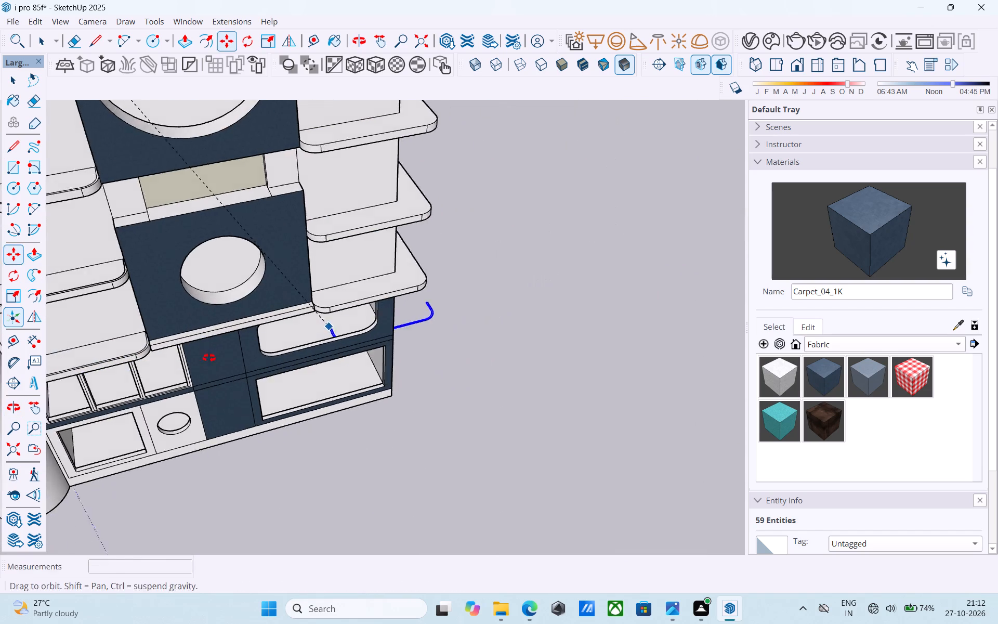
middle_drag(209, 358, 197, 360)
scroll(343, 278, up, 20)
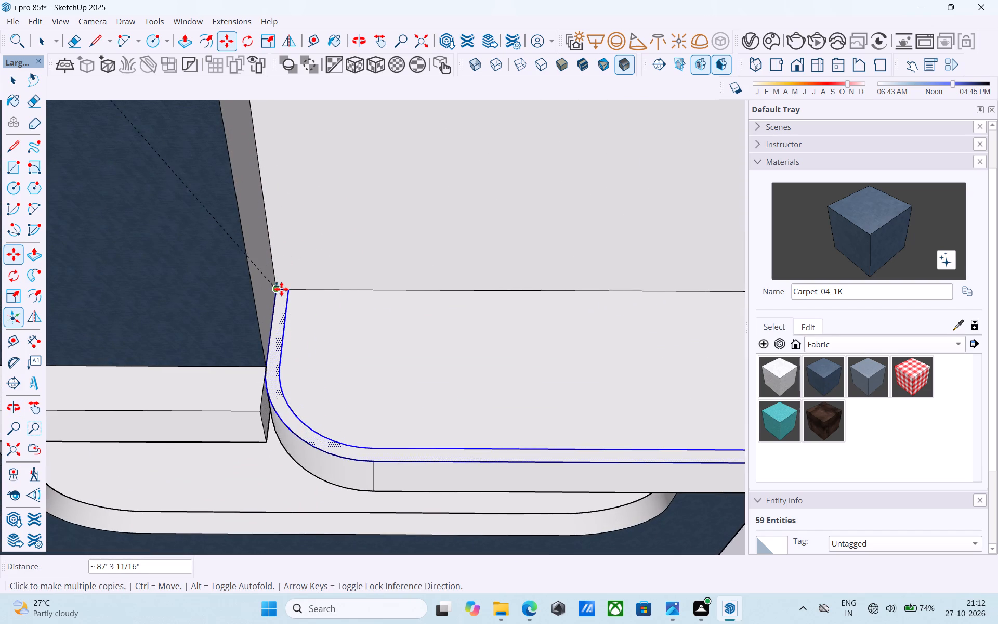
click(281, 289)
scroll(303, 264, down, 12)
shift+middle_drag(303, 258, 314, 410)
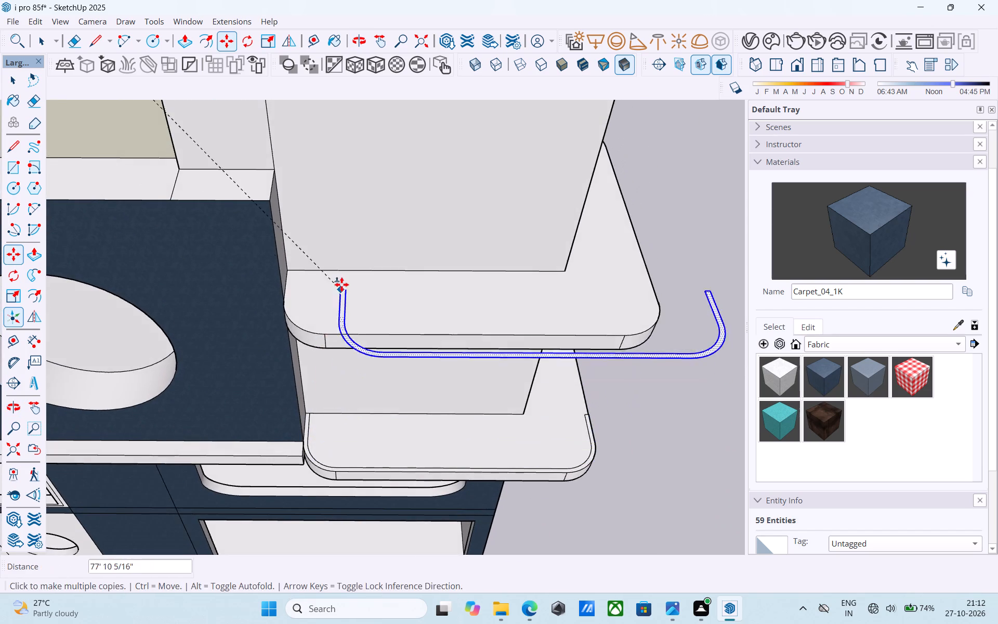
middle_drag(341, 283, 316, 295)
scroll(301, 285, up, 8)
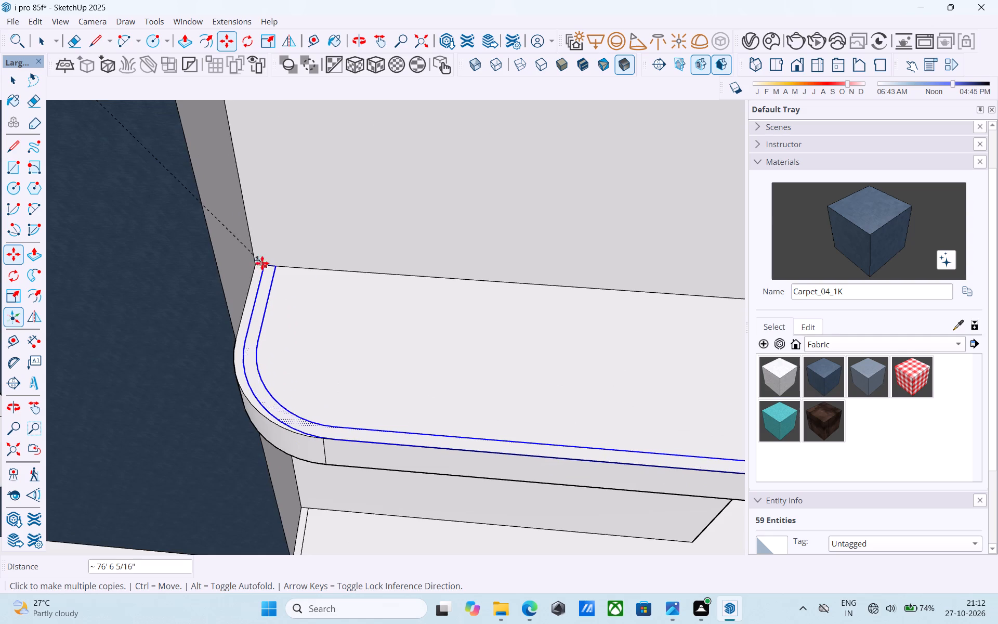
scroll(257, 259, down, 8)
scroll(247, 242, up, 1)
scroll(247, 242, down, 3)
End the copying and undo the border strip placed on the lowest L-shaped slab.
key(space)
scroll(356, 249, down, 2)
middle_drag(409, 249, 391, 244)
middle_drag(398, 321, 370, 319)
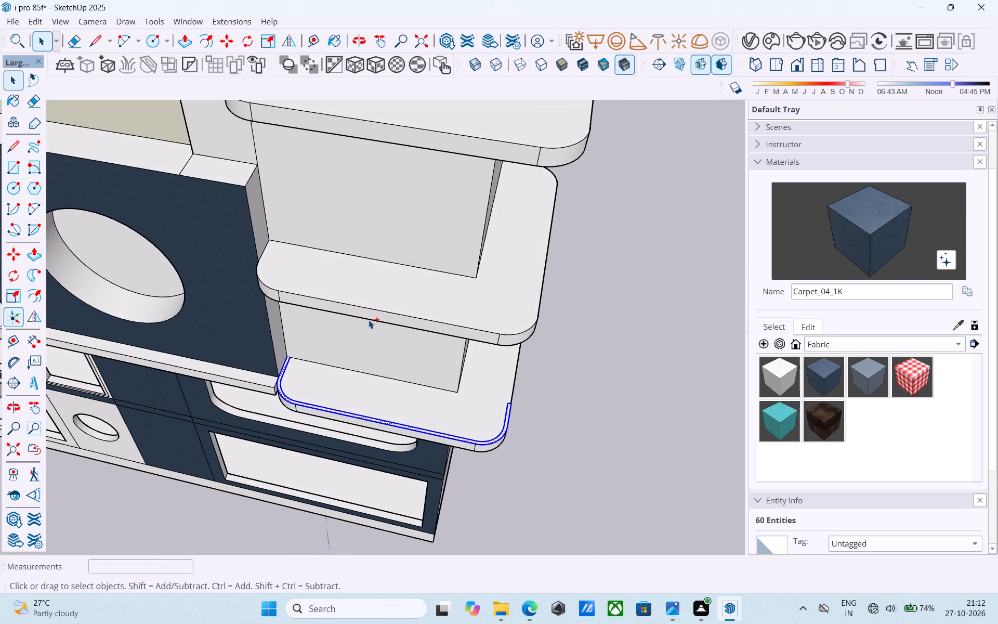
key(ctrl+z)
Offset the outline of the lowest L-shaped slab's top face inward by 3" on the side away from the column.
scroll(386, 298, down, 5)
middle_drag(459, 366, 346, 360)
scroll(410, 381, up, 6)
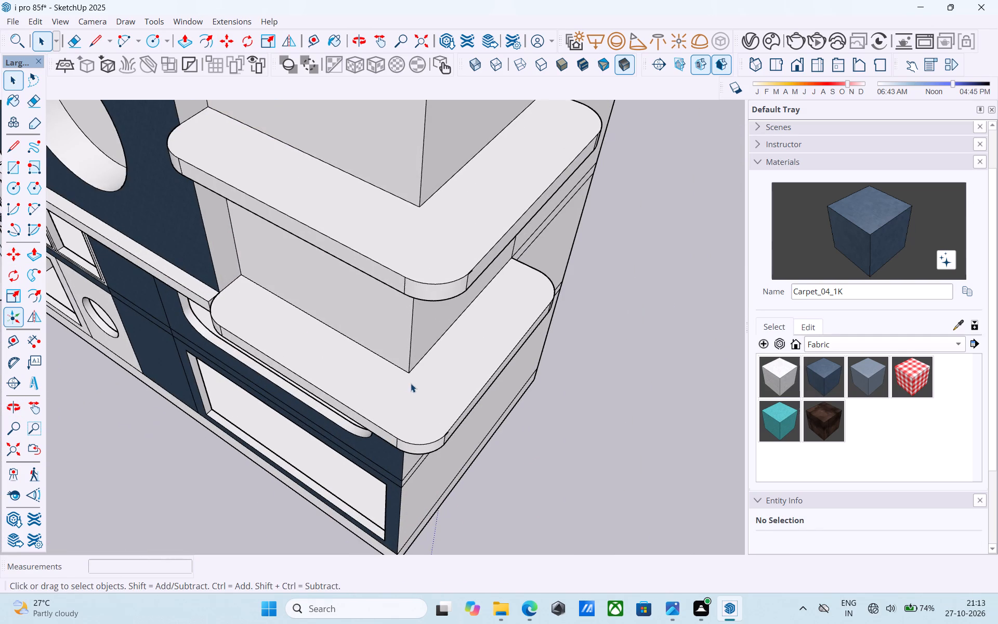
click(411, 384)
scroll(411, 384, up, 5)
key(f)
click(411, 384)
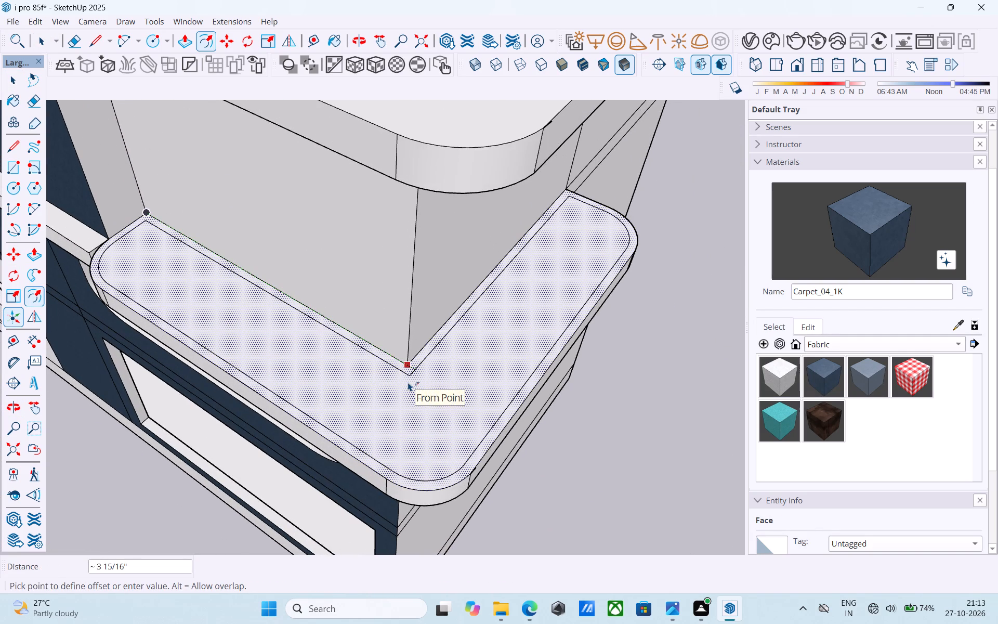
key(3)
key(shift+quotedbl)
key(Return)
key(space)
Draw short lines across both inner ends of the offset band to separate the outer border strip from the wall-side strip.
middle_drag(452, 352, 398, 388)
key(l)
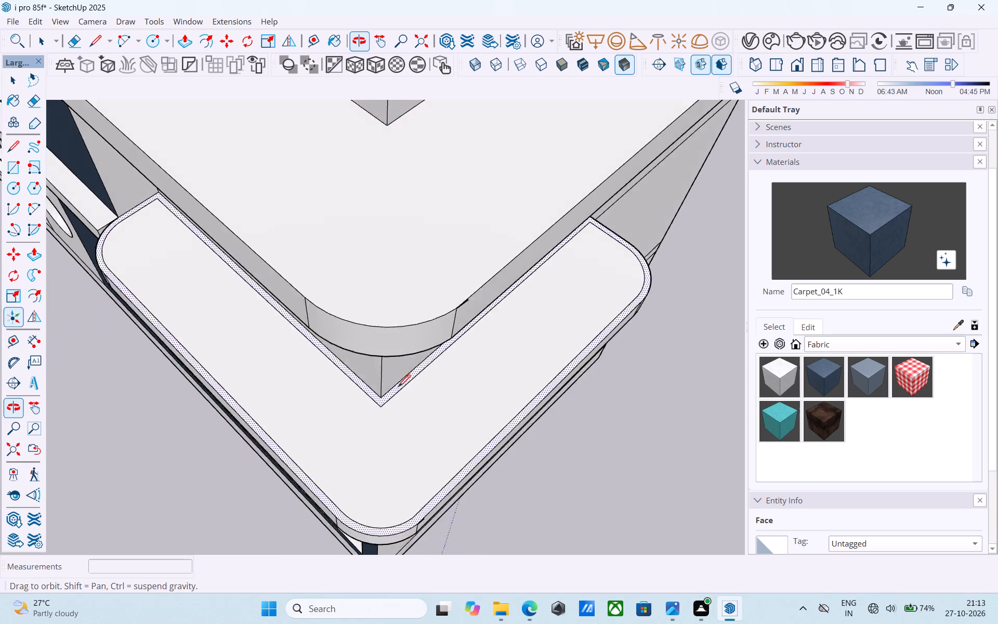
middle_drag(398, 388, 398, 378)
scroll(548, 253, up, 10)
click(622, 210)
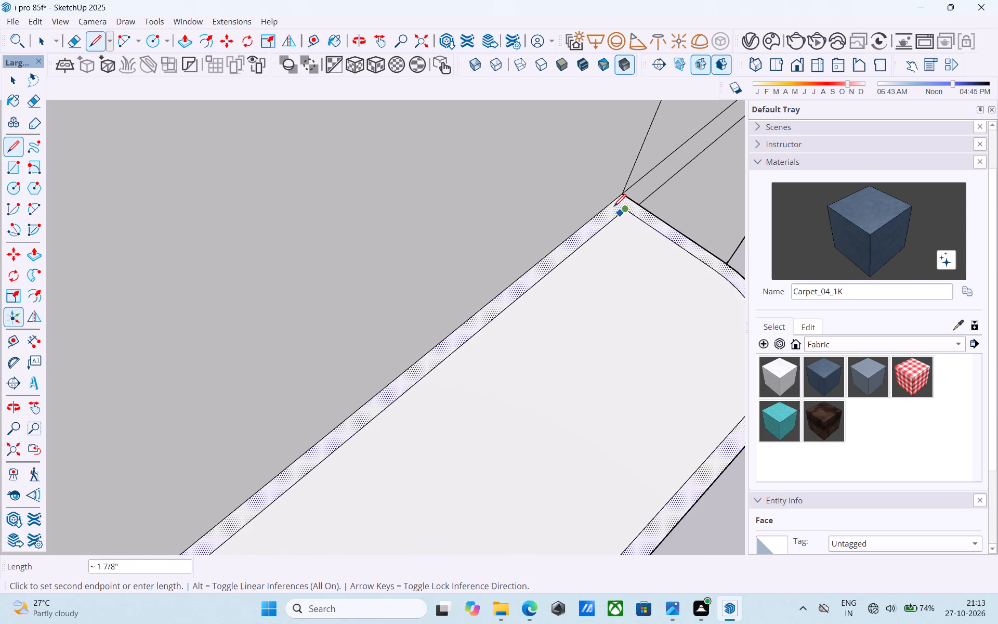
click(611, 205)
scroll(634, 204, down, 12)
middle_drag(610, 270, 808, 179)
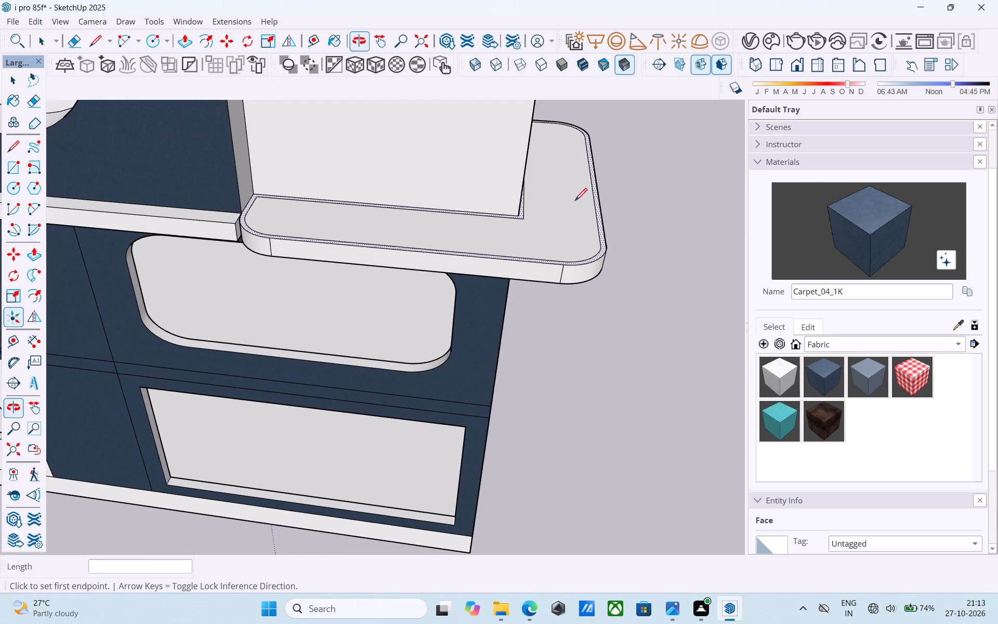
scroll(243, 204, up, 13)
middle_drag(289, 179, 277, 239)
scroll(275, 237, up, 5)
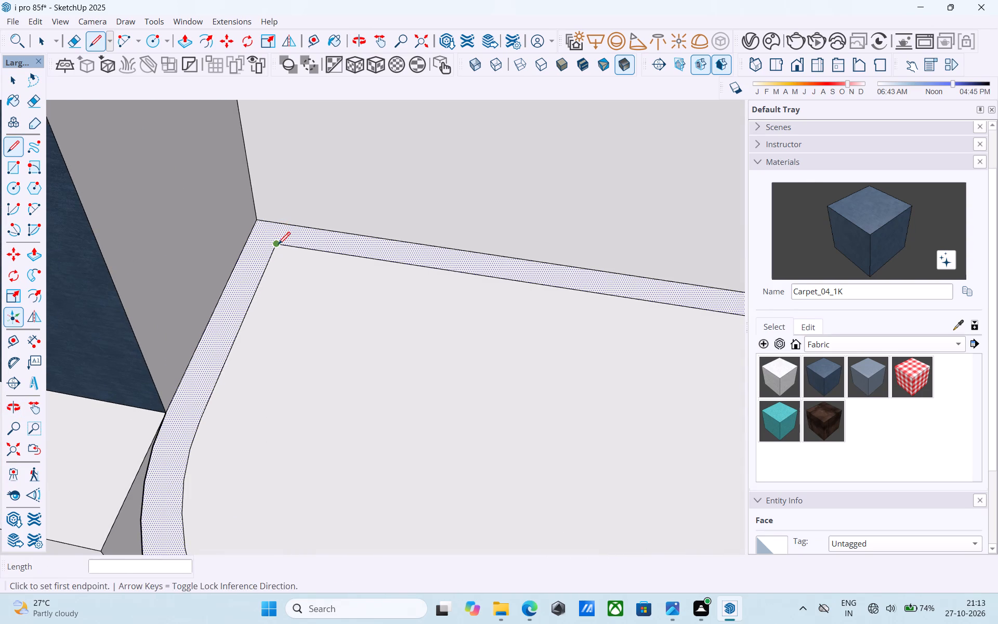
click(278, 245)
click(288, 227)
scroll(266, 203, down, 10)
key(space)
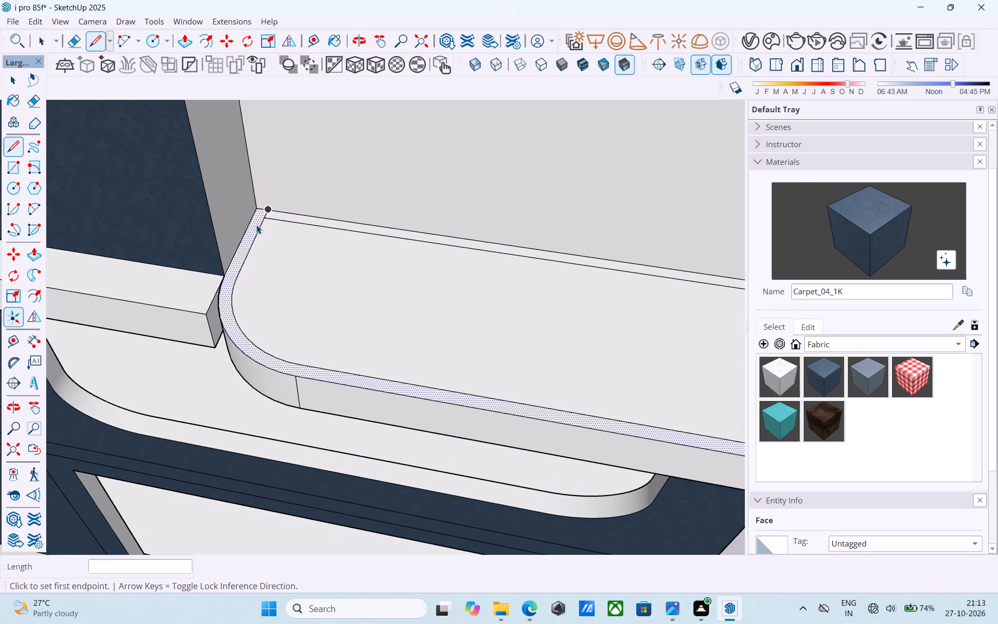
Copy the lowest L-shaped slab's outer border strip onto the second and third L-shaped slabs from the bottom, matching back corners.
click(256, 225)
key(m)
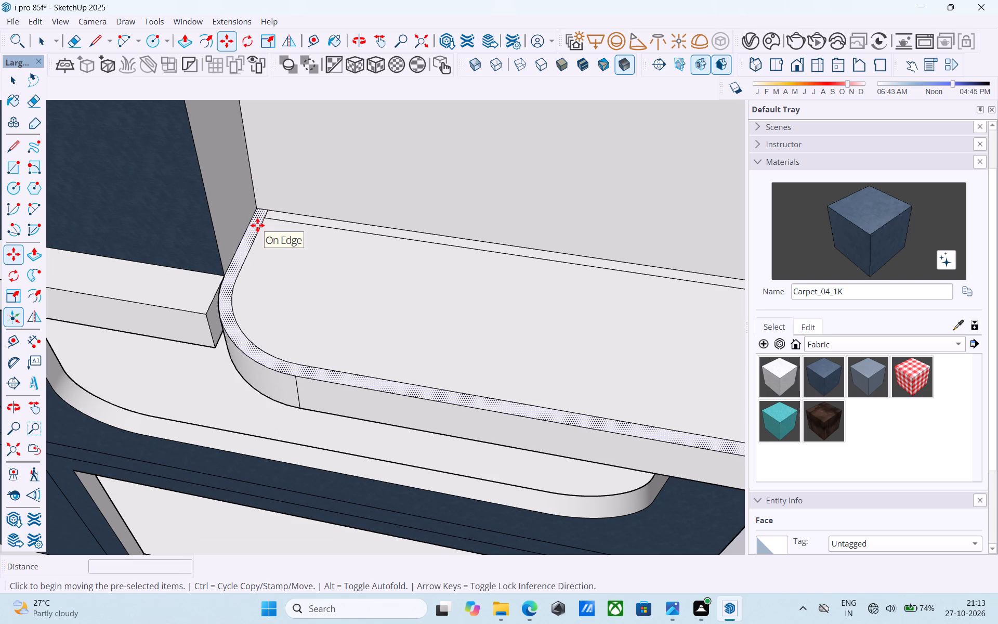
click(257, 212)
scroll(260, 185, down, 11)
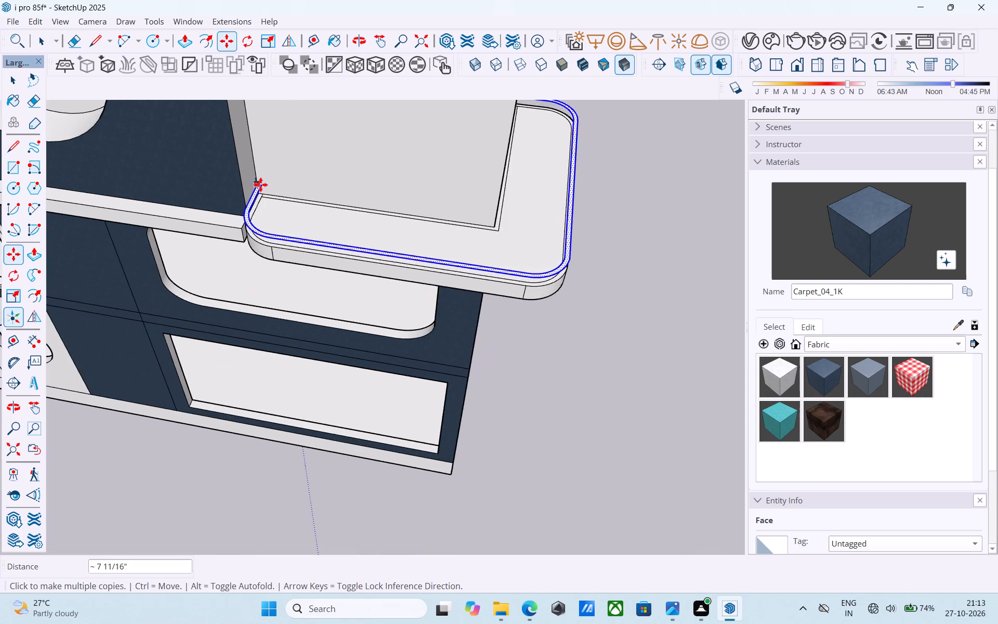
scroll(260, 185, down, 5)
shift+middle_drag(261, 186, 264, 342)
scroll(260, 262, up, 8)
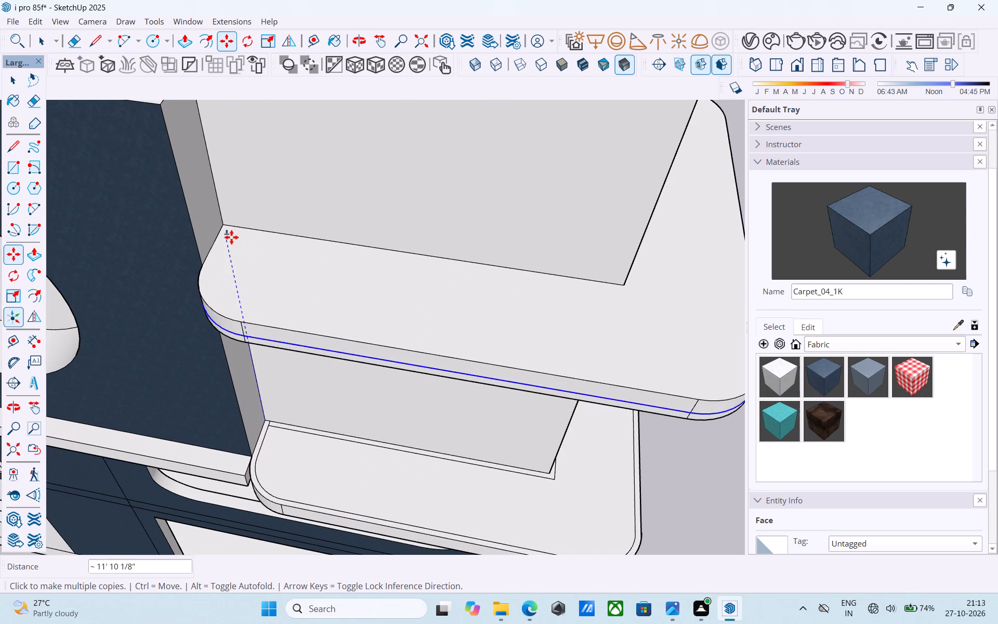
click(227, 225)
scroll(233, 208, down, 9)
shift+middle_drag(234, 220, 240, 359)
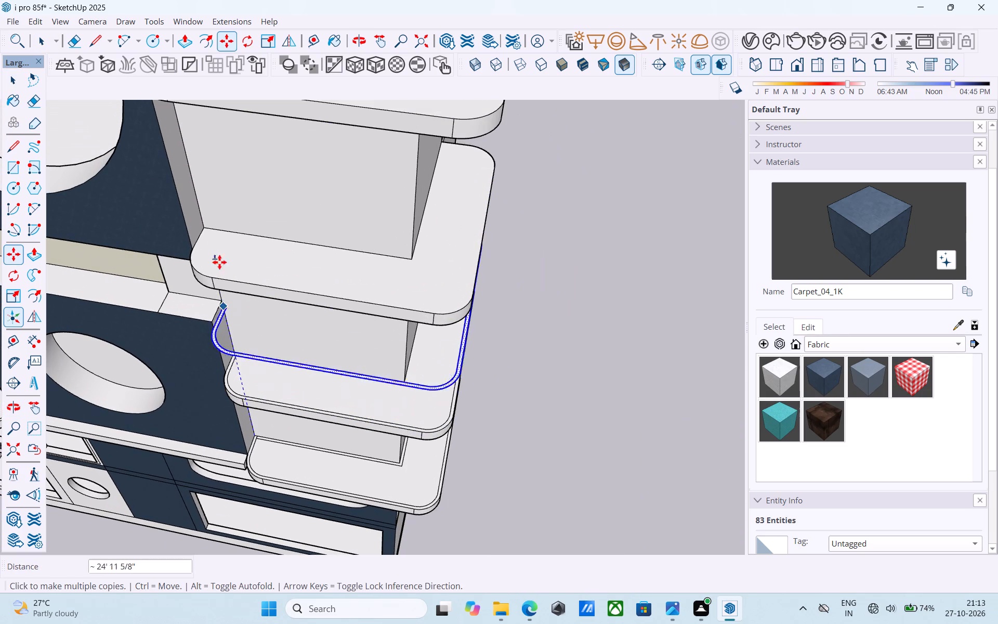
click(204, 229)
Place copies of the border strip on the remaining four L-shaped slabs up to the top one and end the copying.
scroll(208, 170, down, 5)
shift+middle_drag(208, 172, 222, 331)
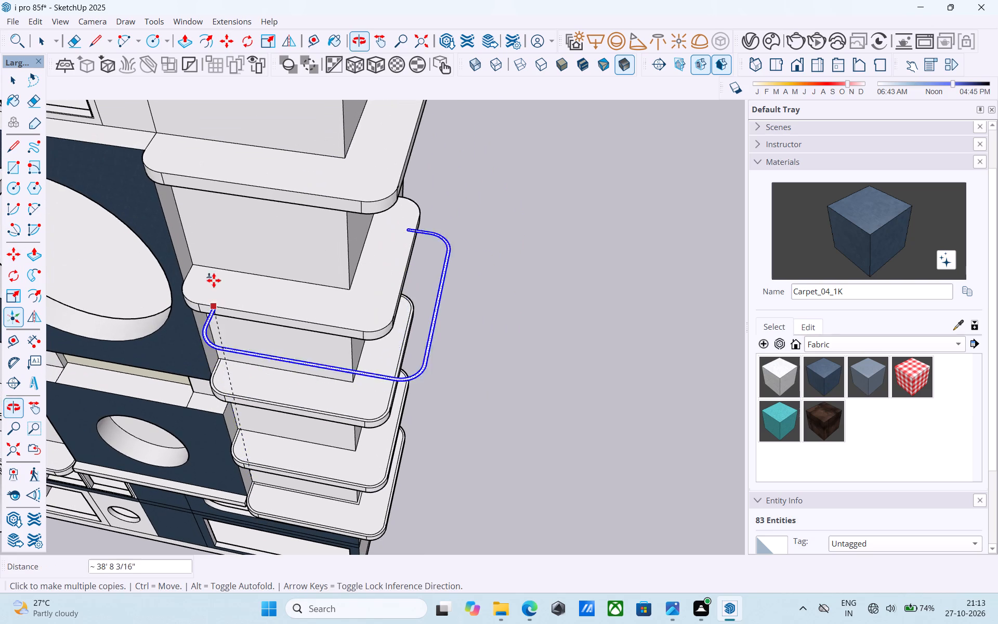
click(197, 262)
scroll(210, 189, down, 2)
shift+middle_drag(223, 213, 258, 347)
scroll(218, 306, up, 3)
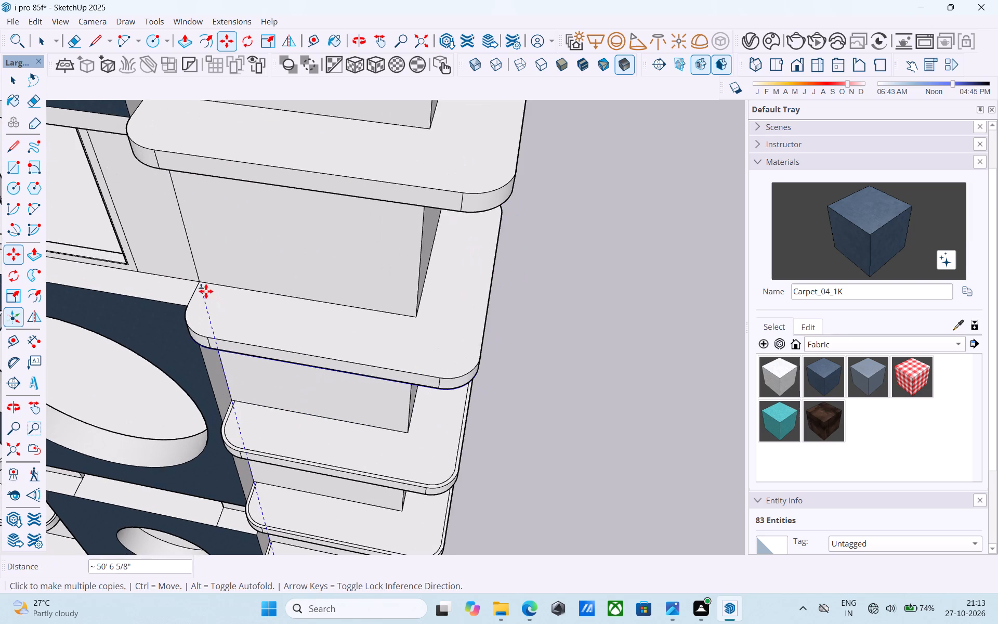
click(203, 285)
scroll(219, 217, down, 4)
shift+middle_drag(220, 219, 272, 410)
scroll(252, 369, up, 3)
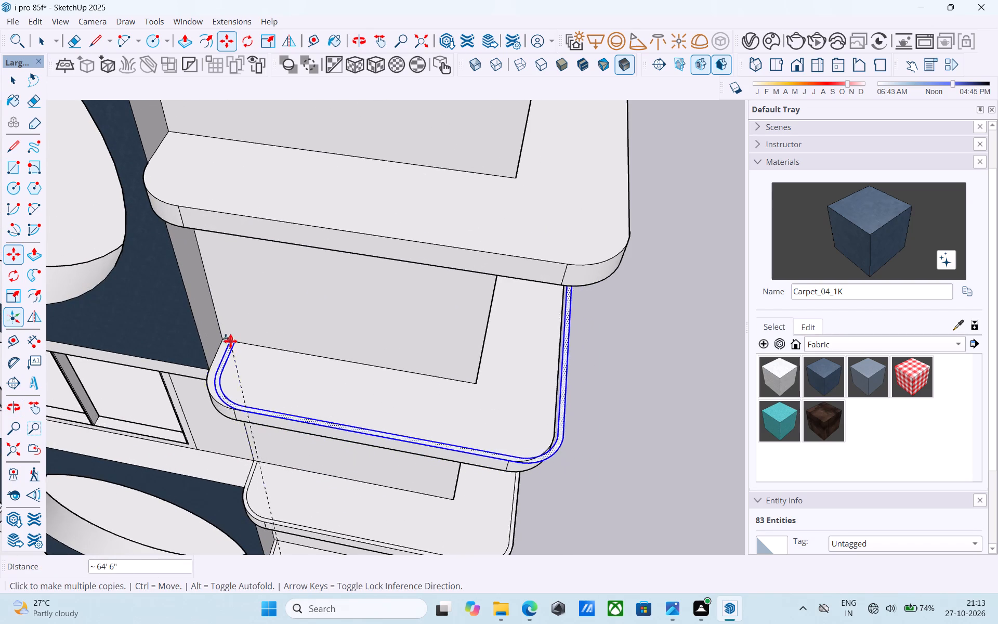
click(229, 340)
scroll(240, 289, down, 4)
shift+middle_drag(240, 289, 275, 425)
click(235, 344)
scroll(251, 272, down, 3)
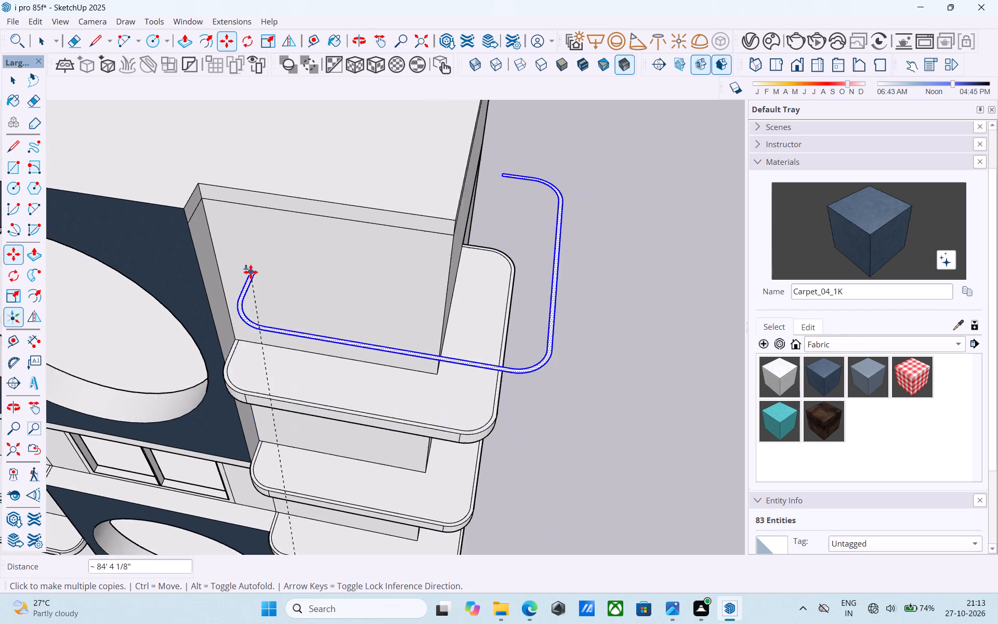
scroll(251, 272, down, 8)
middle_drag(290, 393, 314, 269)
scroll(318, 243, up, 1)
scroll(326, 233, down, 5)
shift+middle_drag(342, 255, 563, 236)
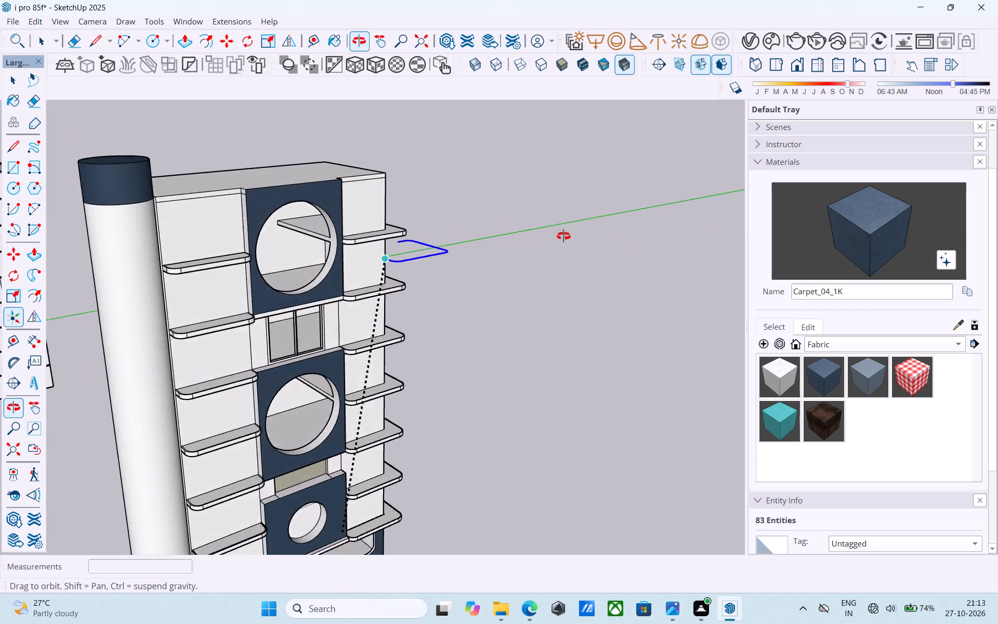
shift+middle_drag(563, 236, 558, 294)
middle_drag(246, 196, 329, 302)
scroll(165, 339, up, 7)
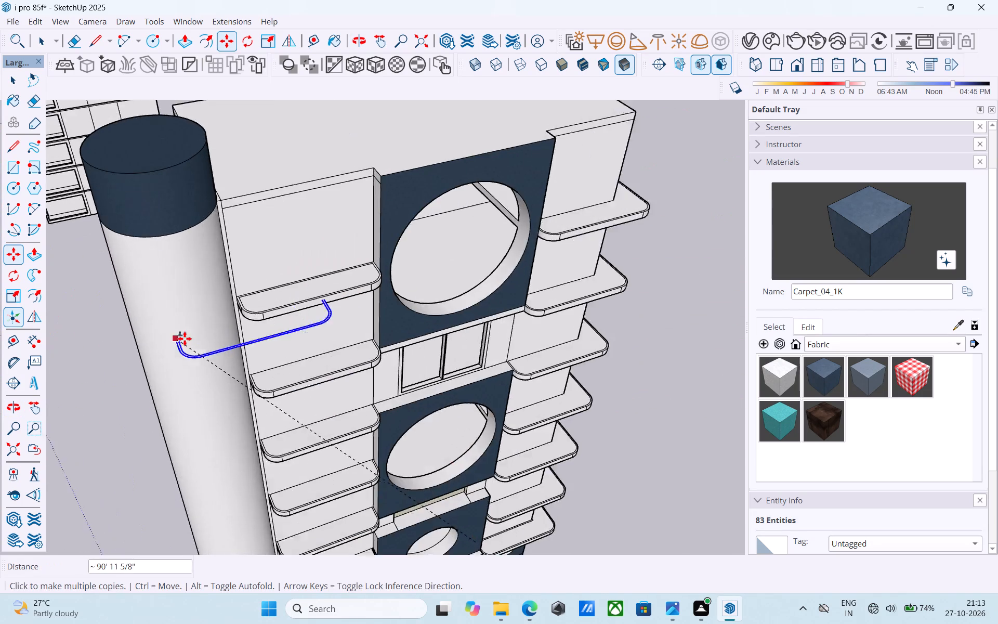
scroll(185, 339, up, 2)
scroll(289, 320, up, 8)
key(space)
Push/Pull the outer border strip of the top column-side slab up by 2.5'.
middle_drag(279, 298, 255, 342)
scroll(237, 300, up, 6)
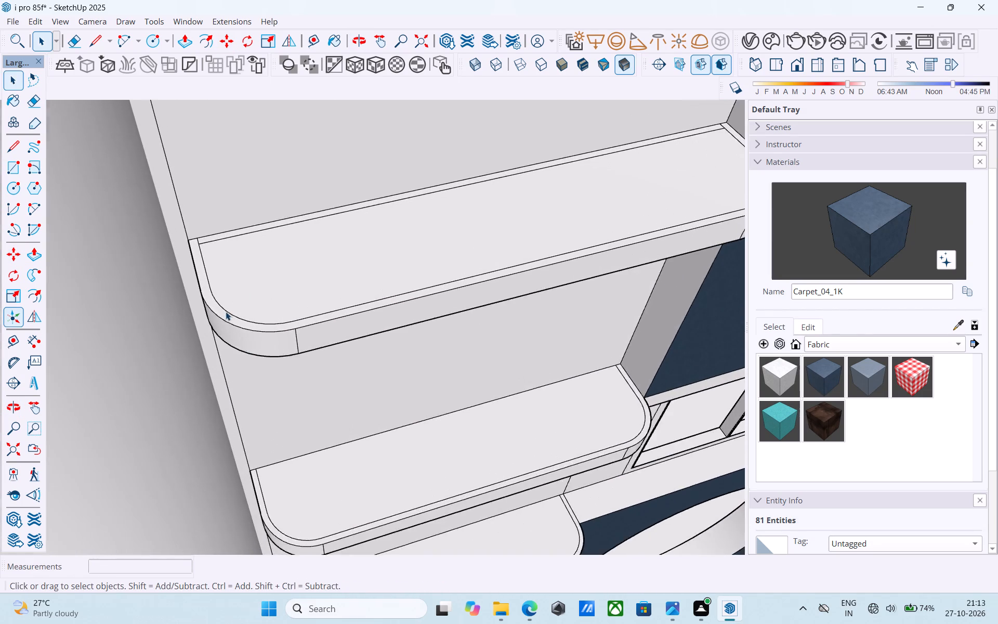
scroll(226, 311, up, 1)
click(224, 317)
scroll(224, 317, up, 2)
key(p)
click(224, 317)
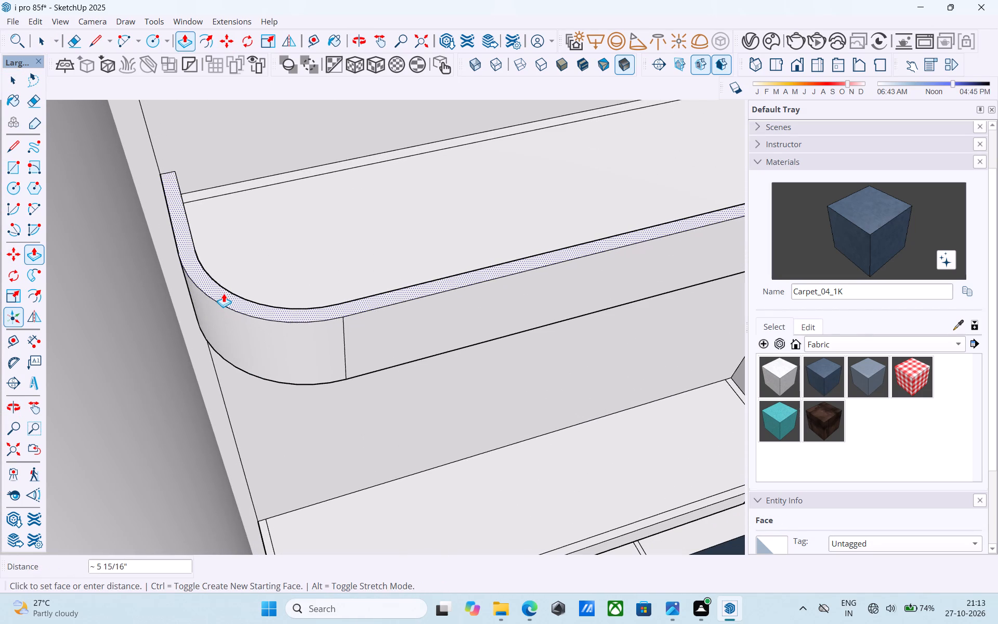
key(2)
text(.5)
key(apostrophe)
key(Return)
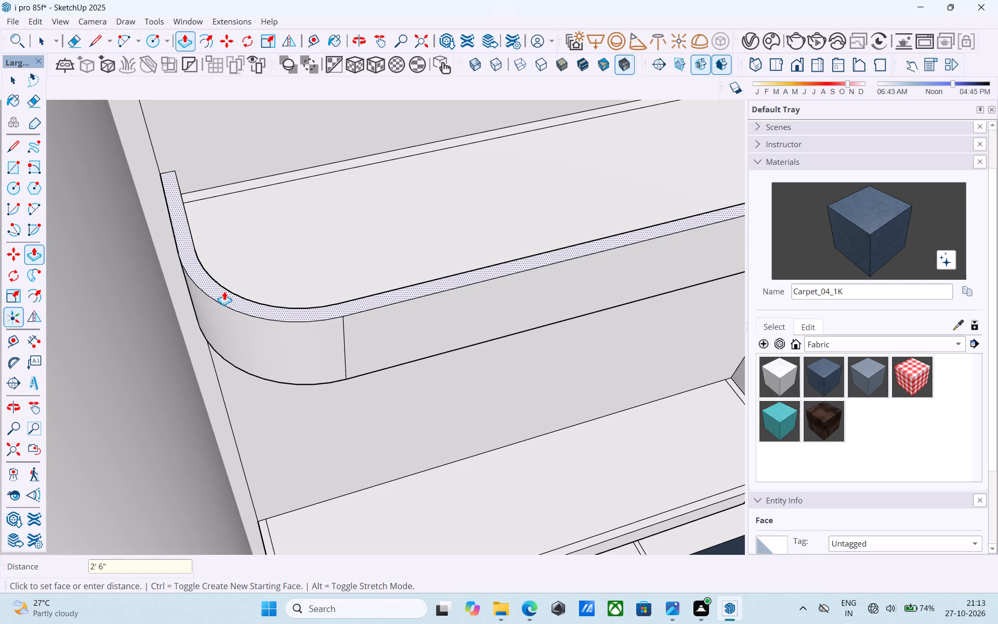
Raise the outer border strips of the second and third column-side slabs from the top by the same 2' 6".
scroll(163, 246, down, 15)
scroll(287, 375, up, 11)
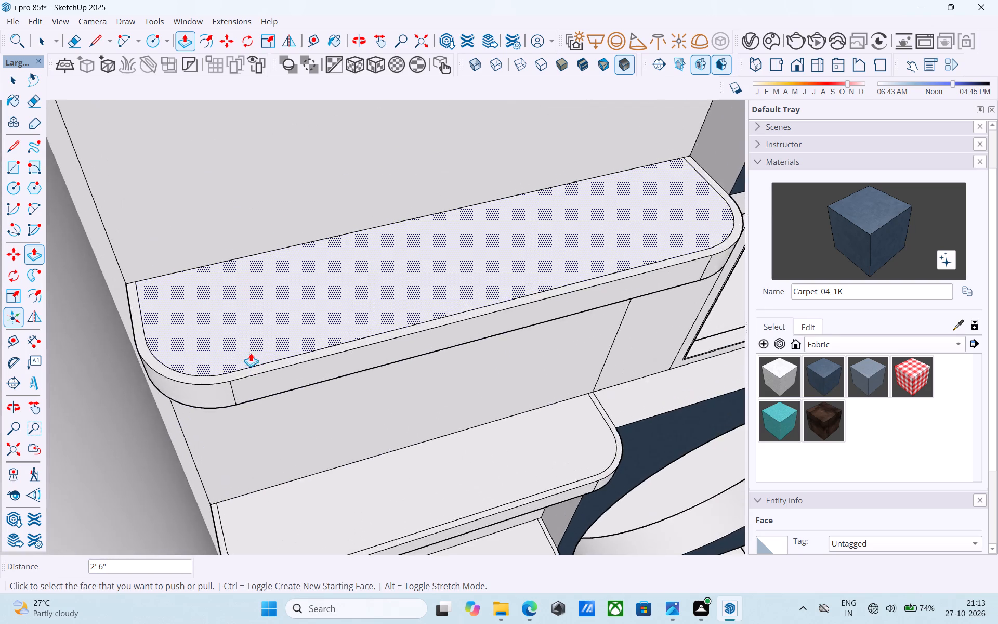
scroll(251, 353, up, 7)
double_click(253, 398)
scroll(313, 225, down, 13)
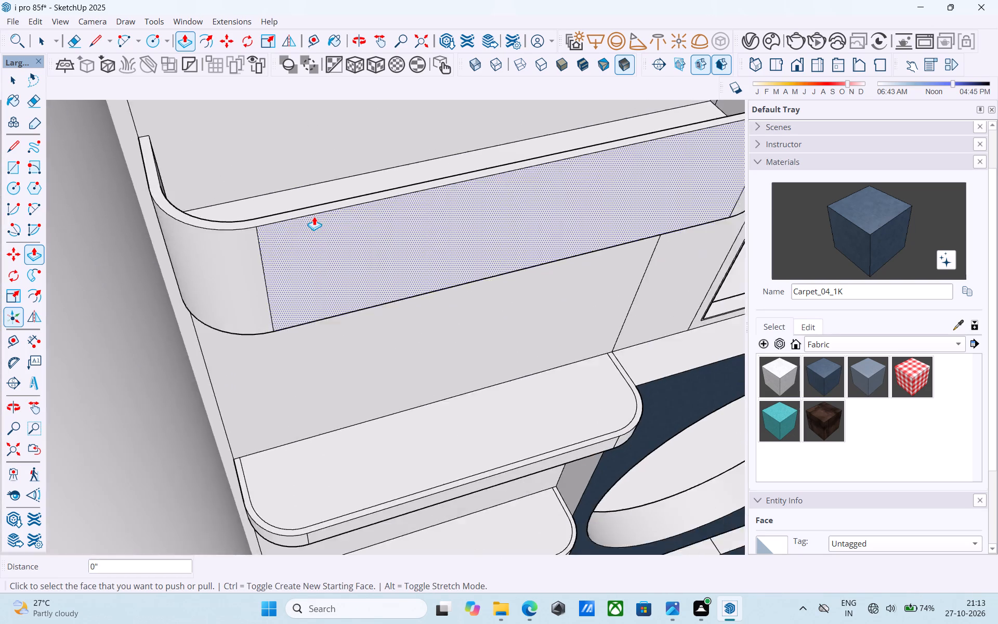
scroll(314, 216, down, 3)
shift+middle_drag(315, 363, 355, 217)
scroll(348, 305, up, 14)
double_click(338, 293)
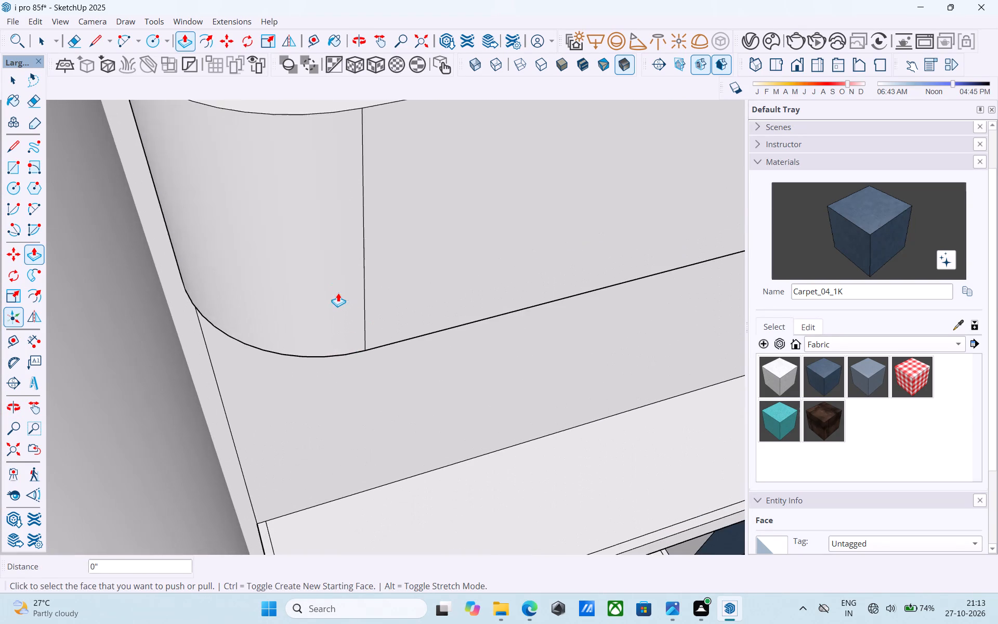
Raise the outer border strip of the fourth column-side slab from the top by the same 2' 6".
scroll(316, 213, down, 16)
middle_drag(401, 415, 373, 351)
scroll(314, 337, up, 7)
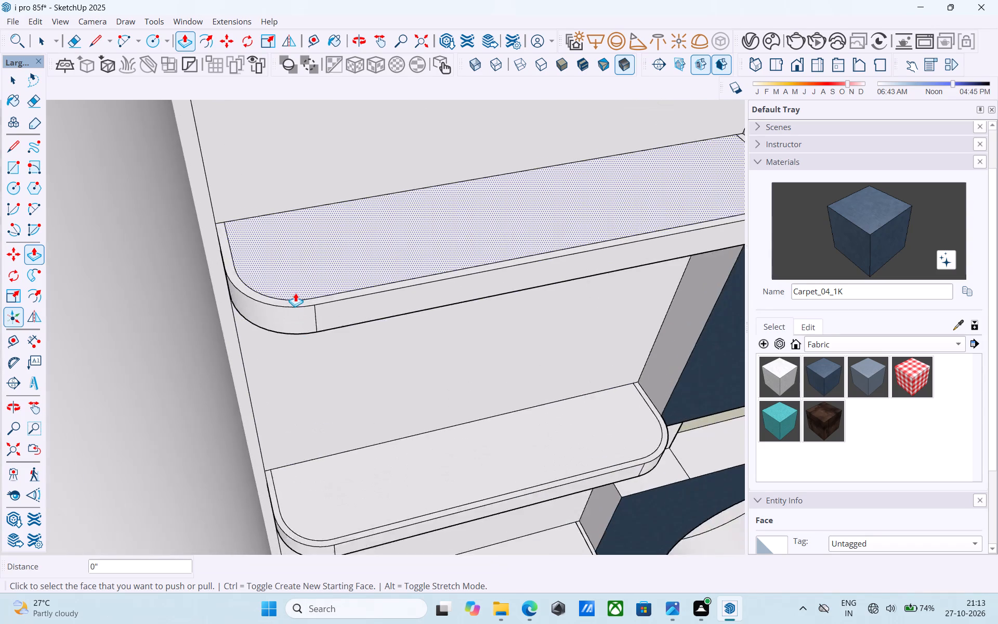
scroll(295, 293, up, 5)
middle_drag(294, 291, 283, 290)
scroll(280, 297, up, 5)
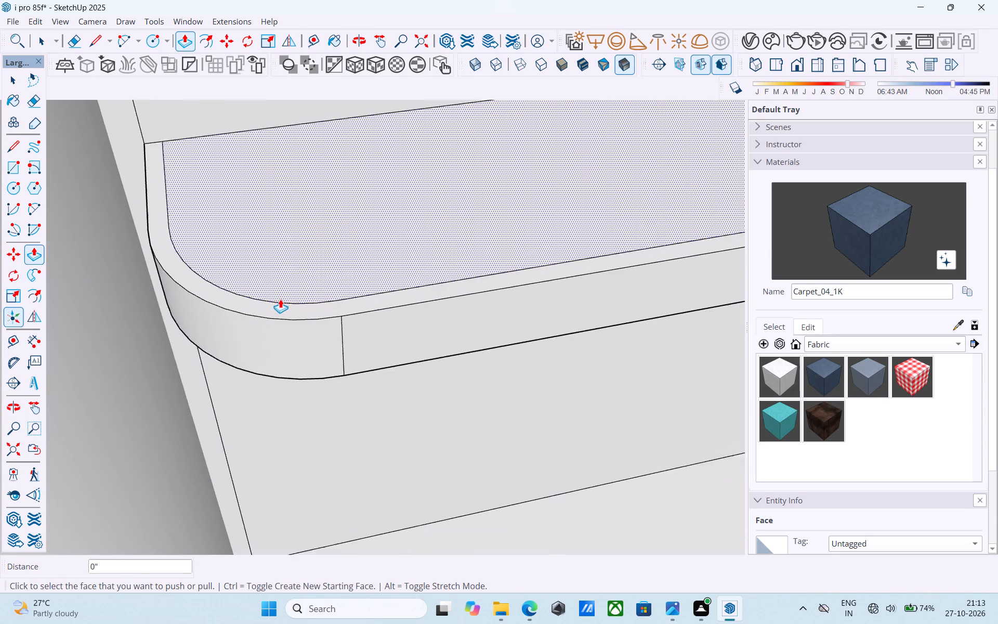